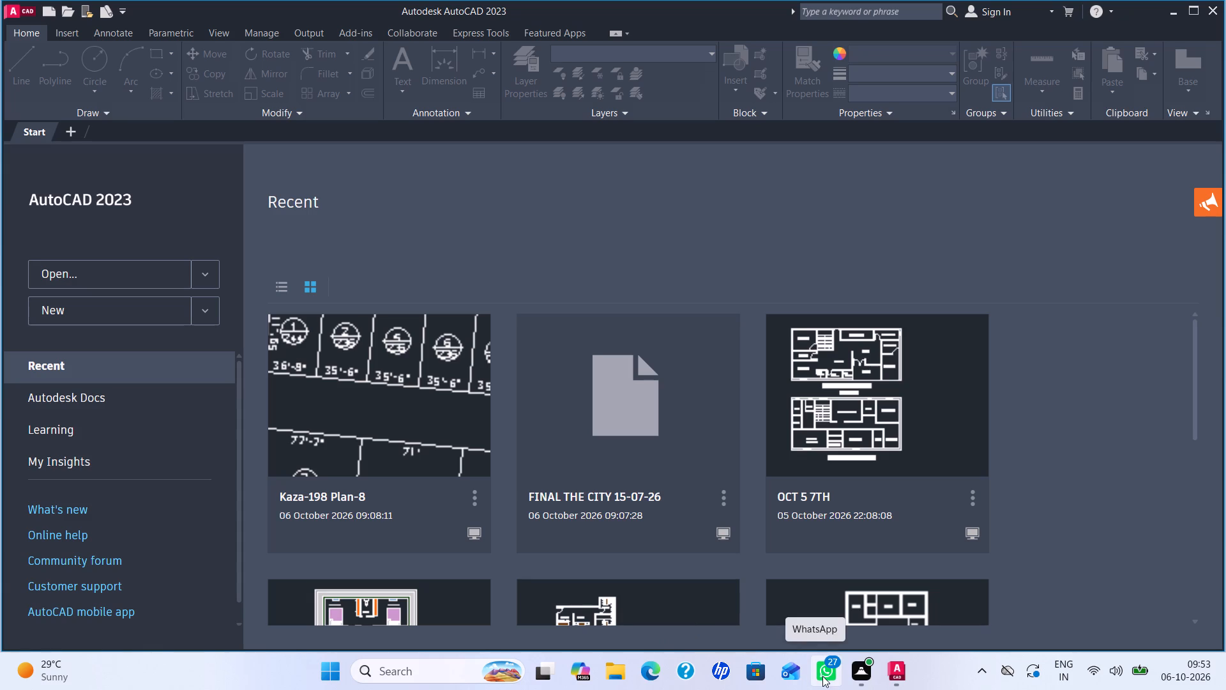
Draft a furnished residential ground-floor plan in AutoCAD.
Create a new blank drawing from the acadiso.dwt template.
left_click(101, 309)
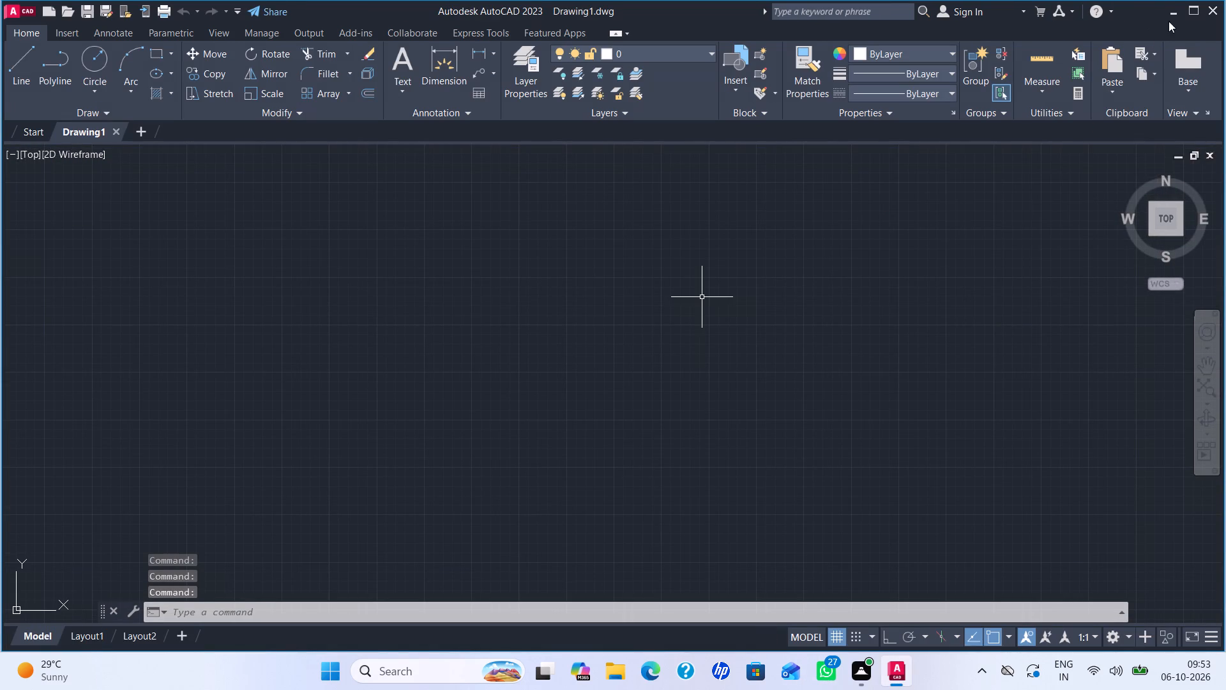
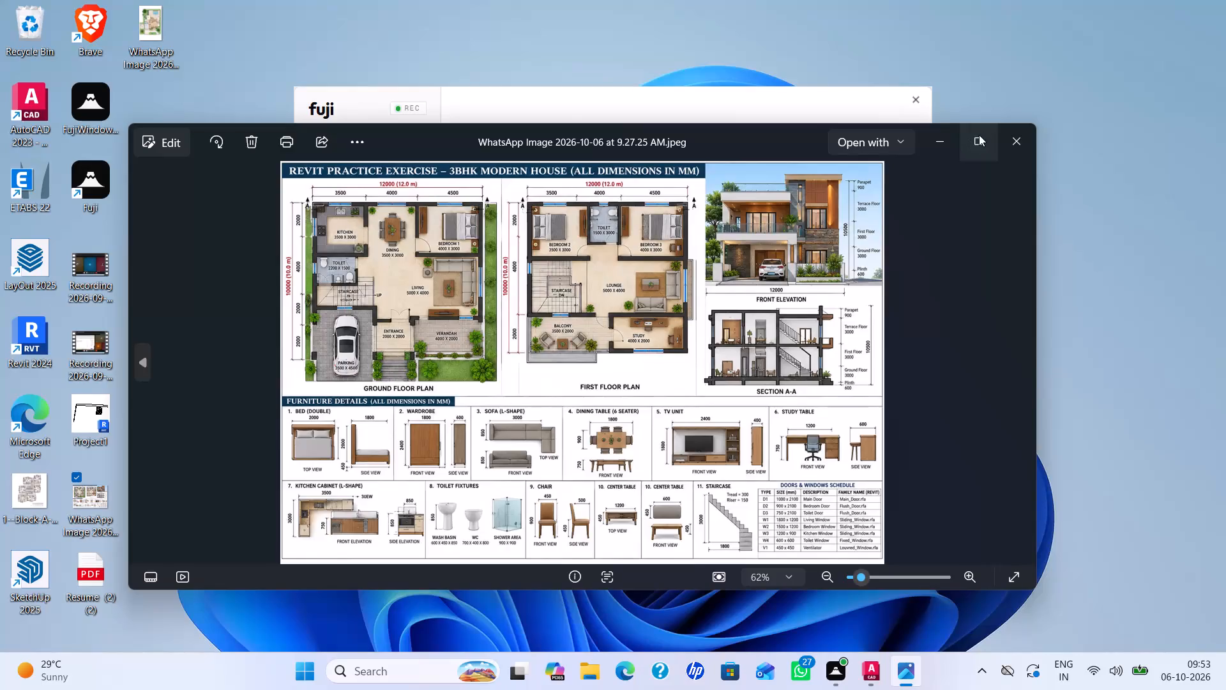
Arrange the house plan image beside AutoCAD at about one third of the screen width, with the ground floor plan enlarged for reference.
left_click(934, 181)
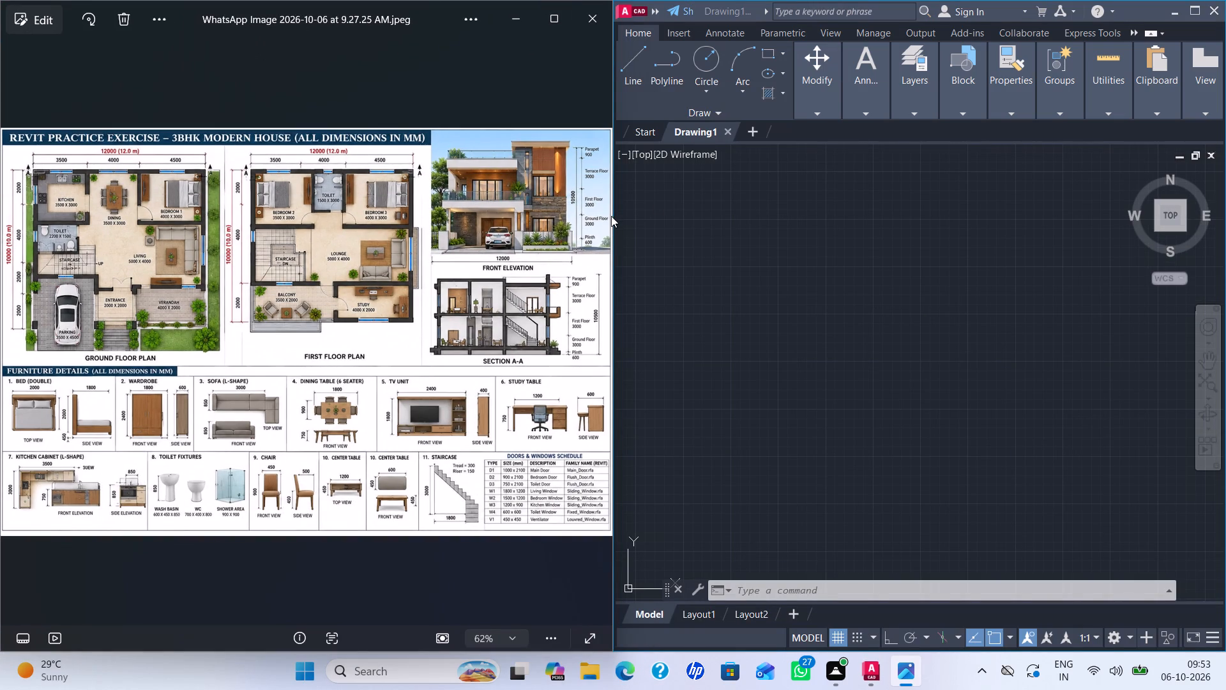
left_click_drag(614, 203, 571, 201)
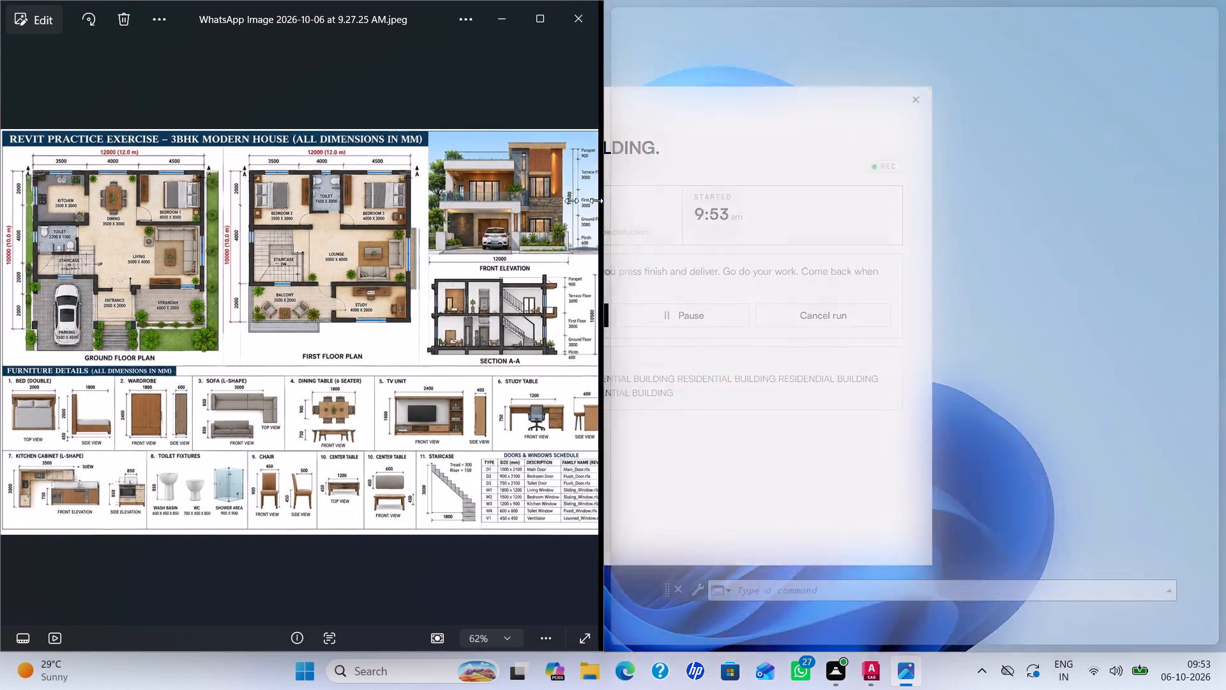
left_click_drag(571, 201, 257, 168)
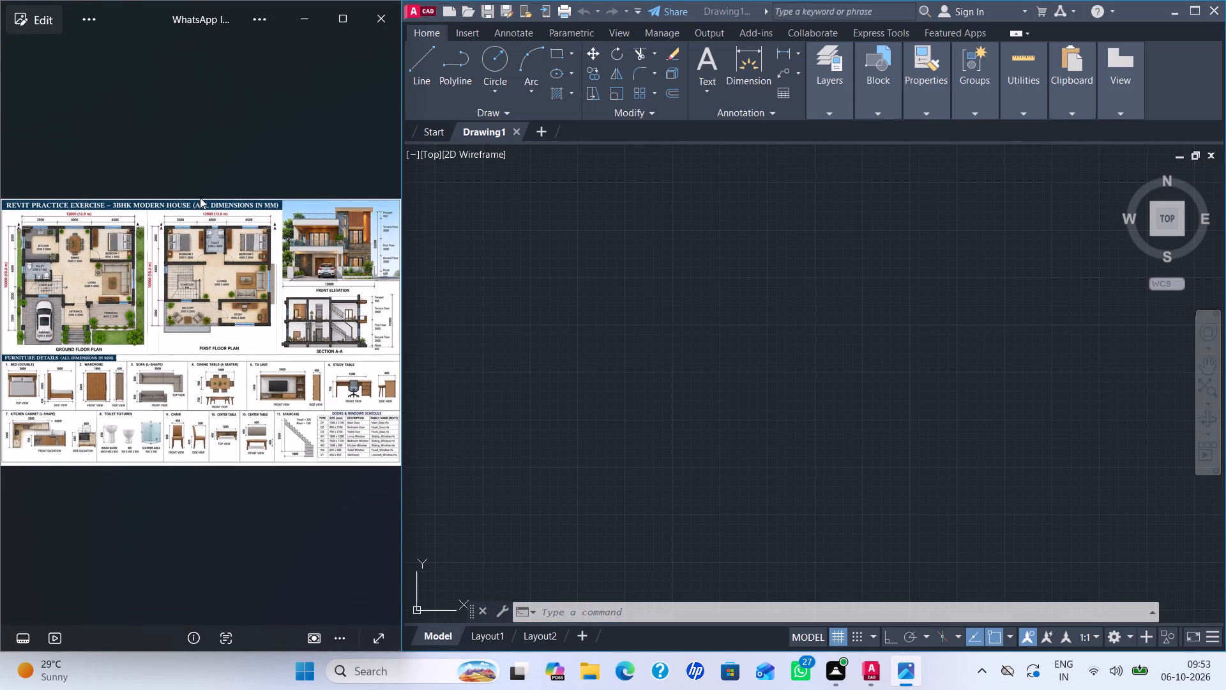
scroll(202, 201, "up", 4)
middle_click_drag(109, 227, 321, 264)
scroll(104, 188, "up", 5)
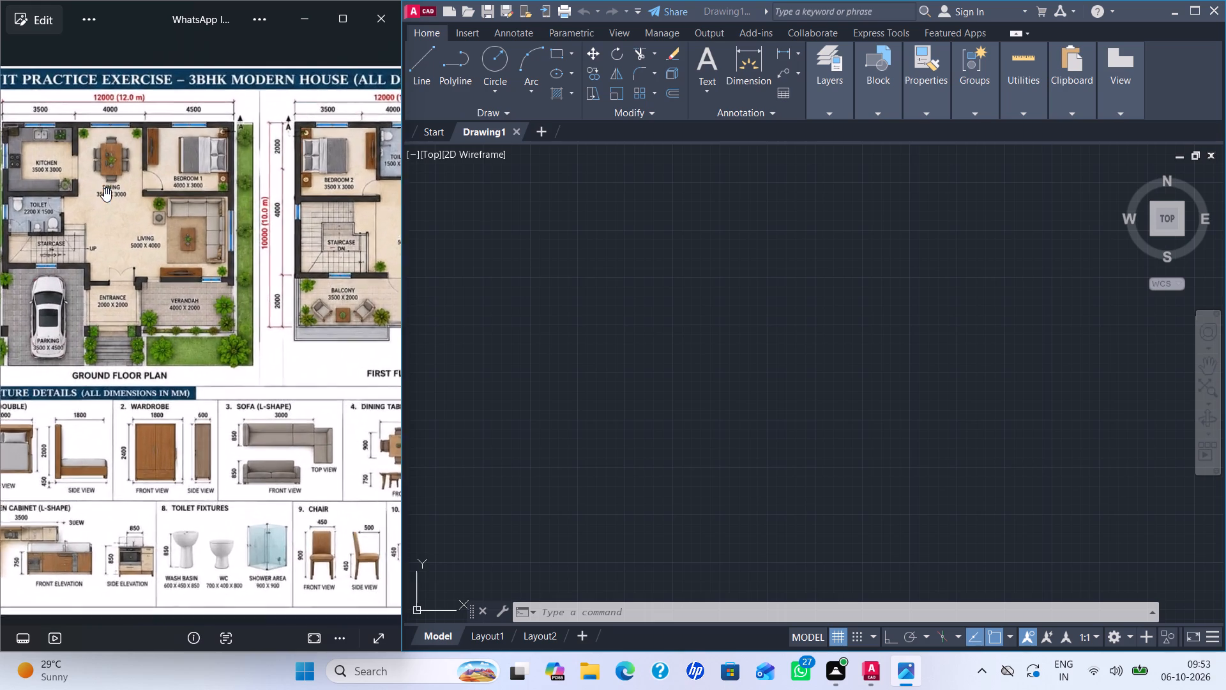
middle_click_drag(103, 188, 288, 254)
middle_click_drag(234, 224, 239, 297)
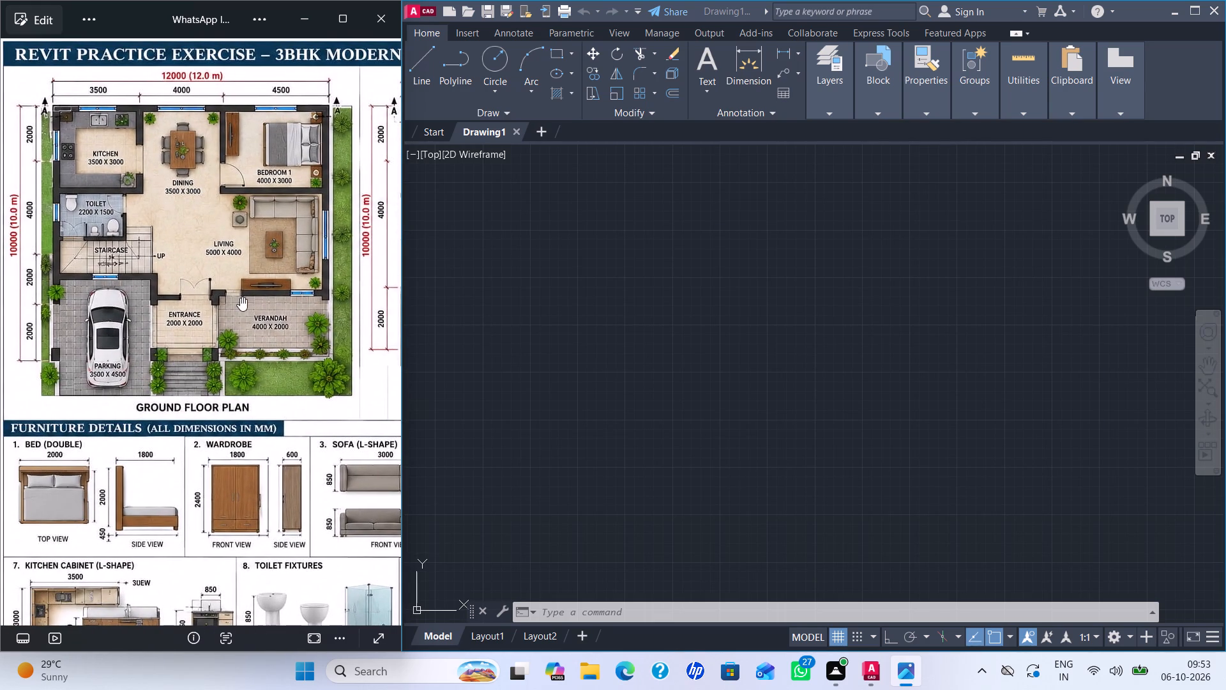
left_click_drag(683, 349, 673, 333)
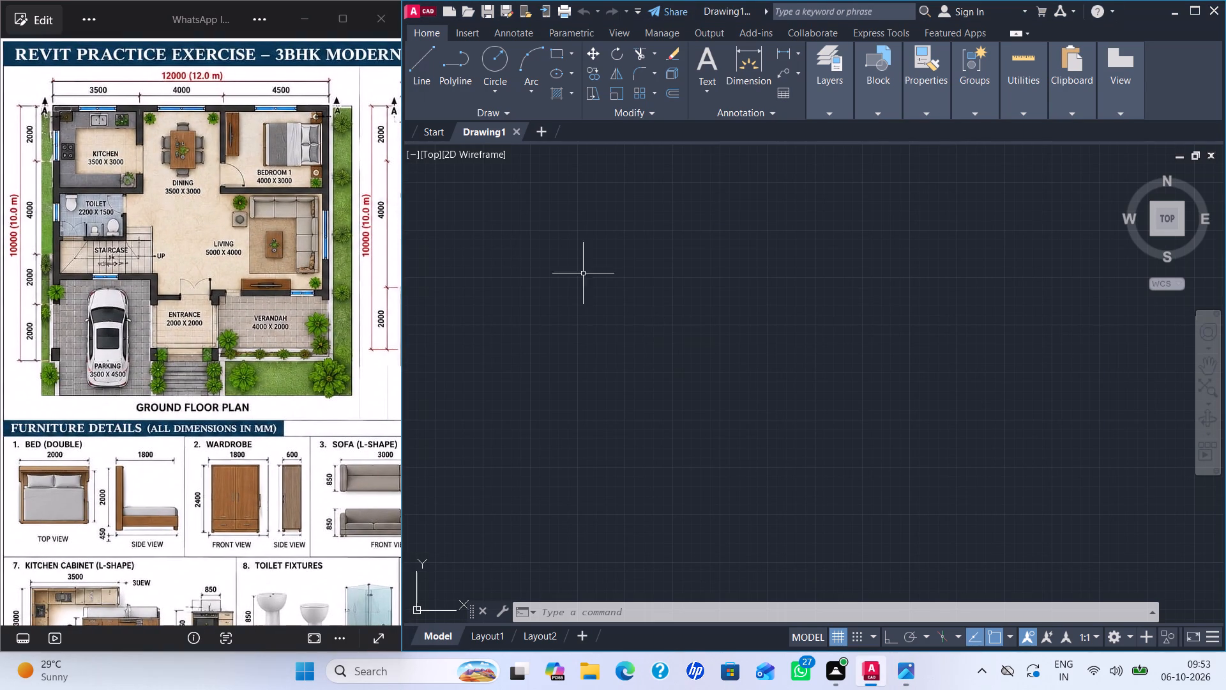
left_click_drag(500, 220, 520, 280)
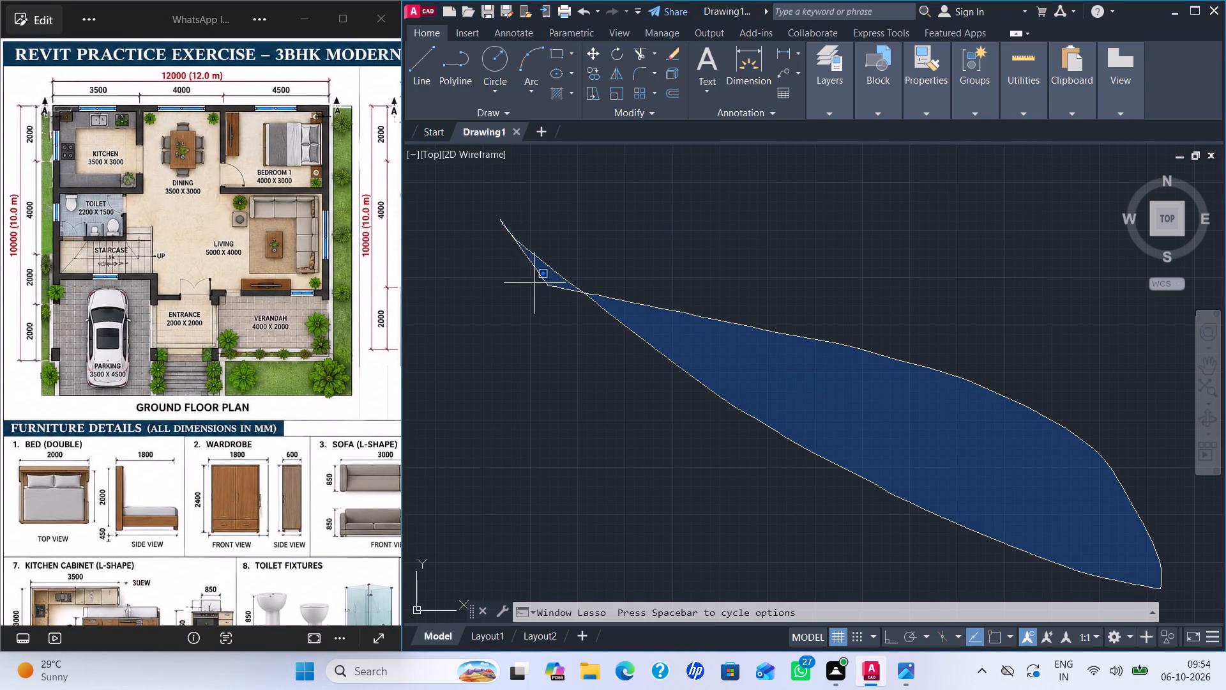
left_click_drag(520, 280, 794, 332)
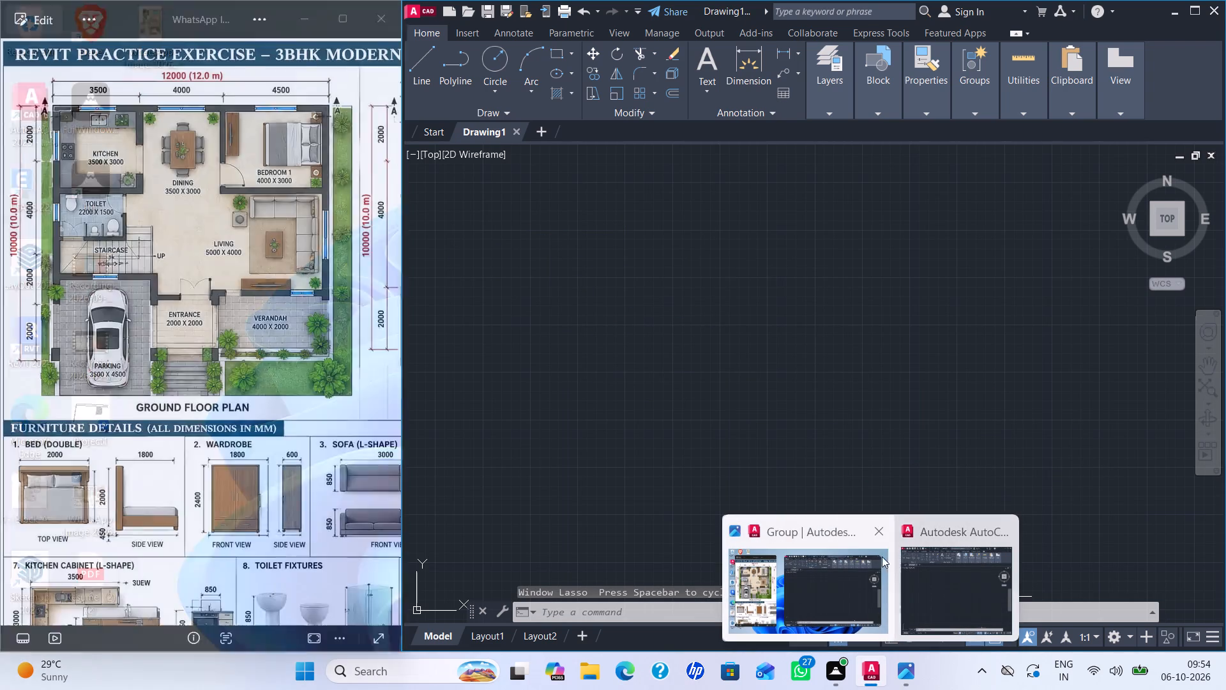
Close the AutoCAD window, leaving the reference image open.
left_click(1006, 532)
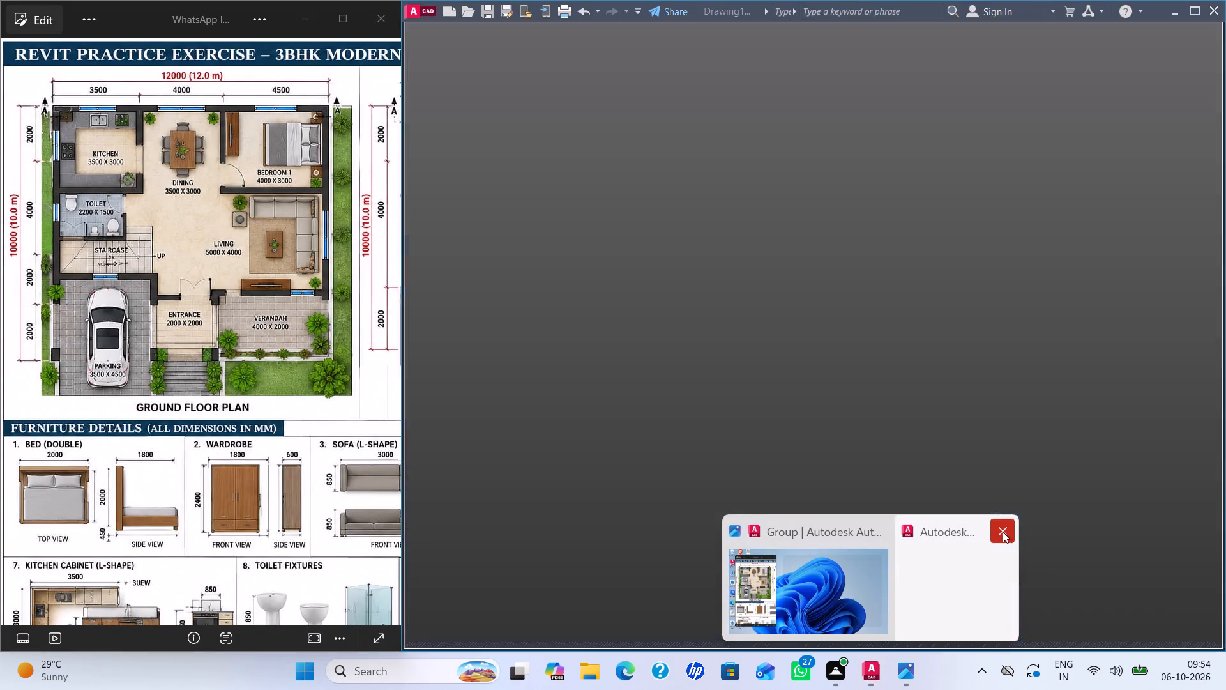
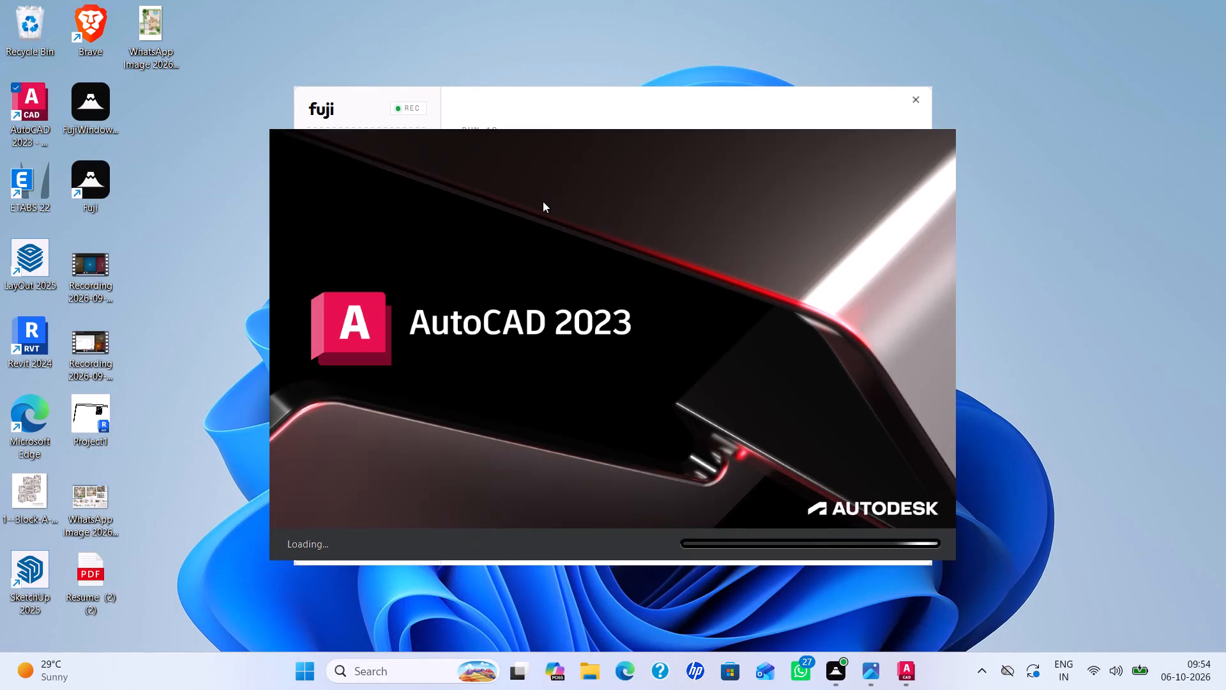
Open the WhatsApp house plan reference image from the desktop.
left_click_drag(96, 496, 90, 489)
left_click(89, 487)
left_click(93, 486)
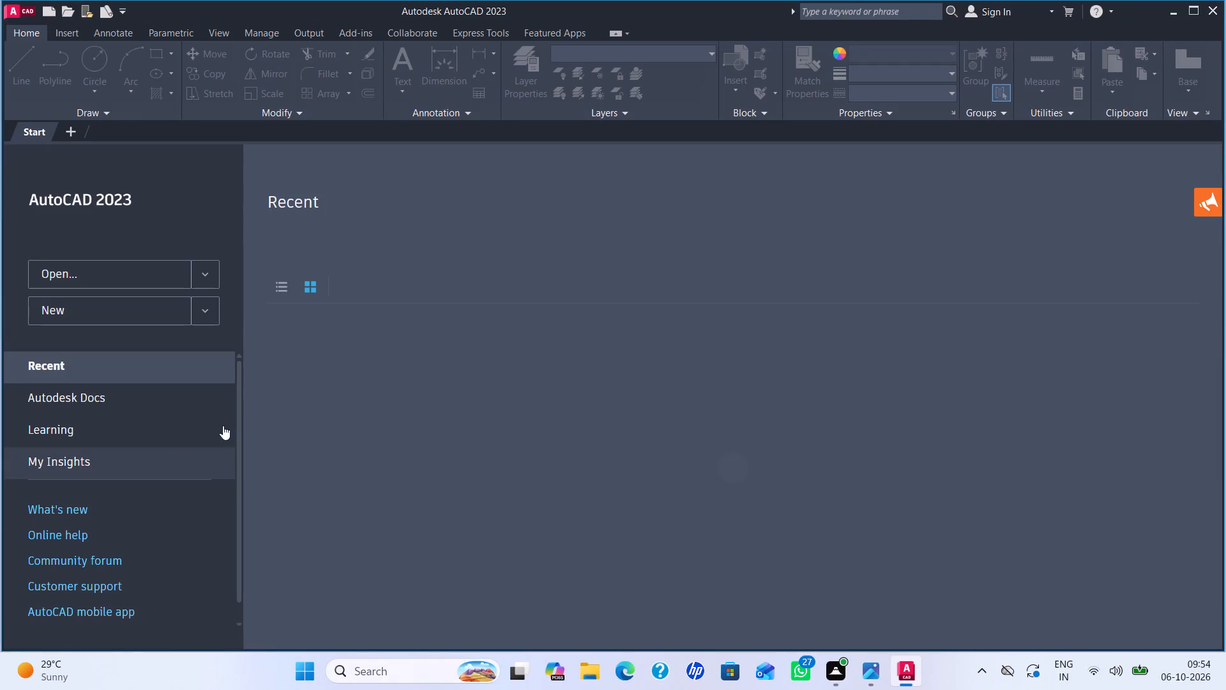
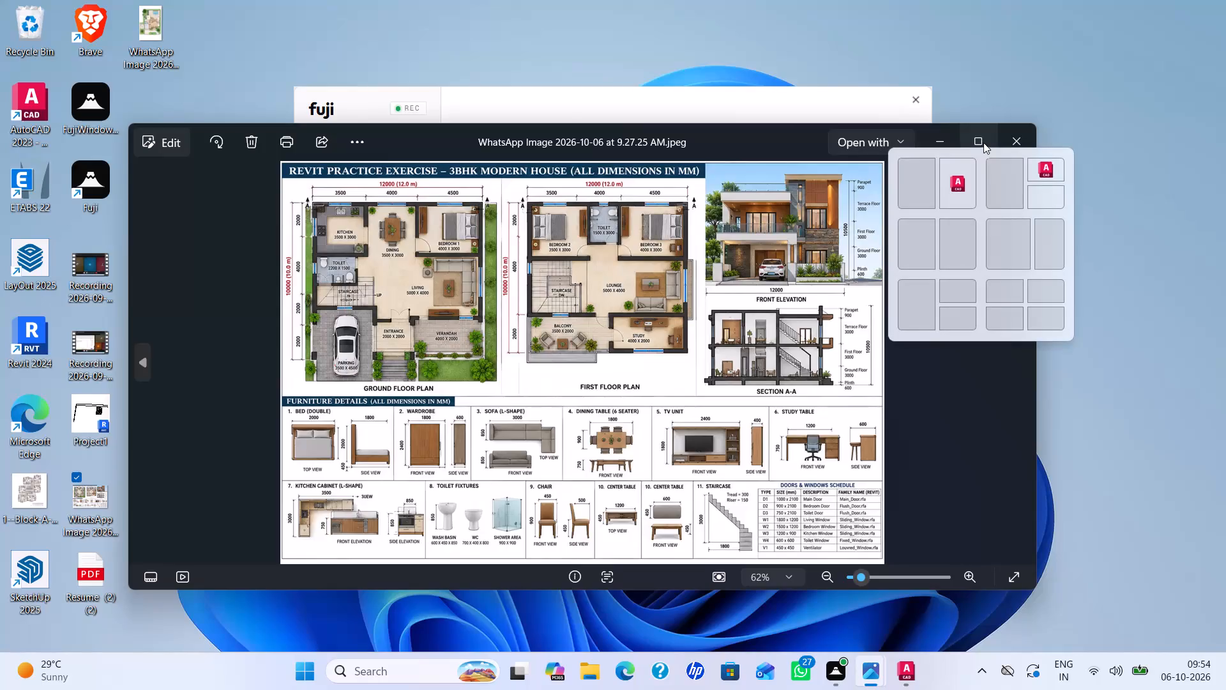
Arrange the house plan reference image and the AutoCAD 2023 window side by side.
left_click(963, 182)
left_click_drag(614, 70, 190, 42)
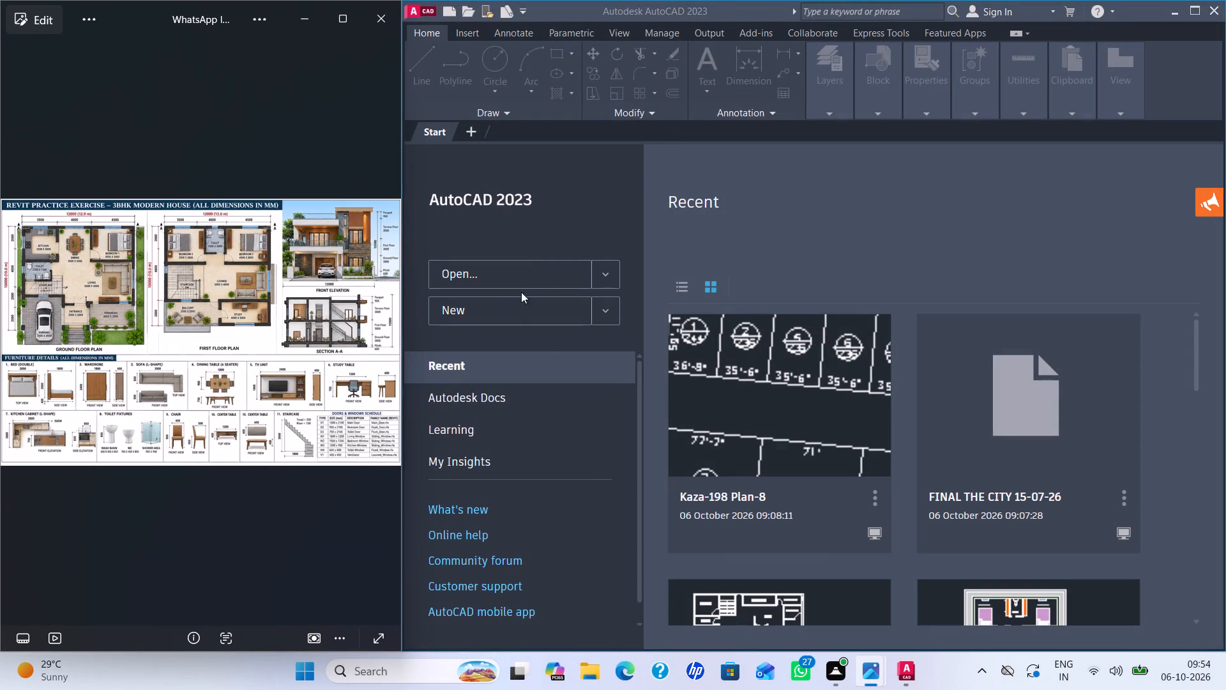
Create a new blank drawing in AutoCAD.
left_click(515, 303)
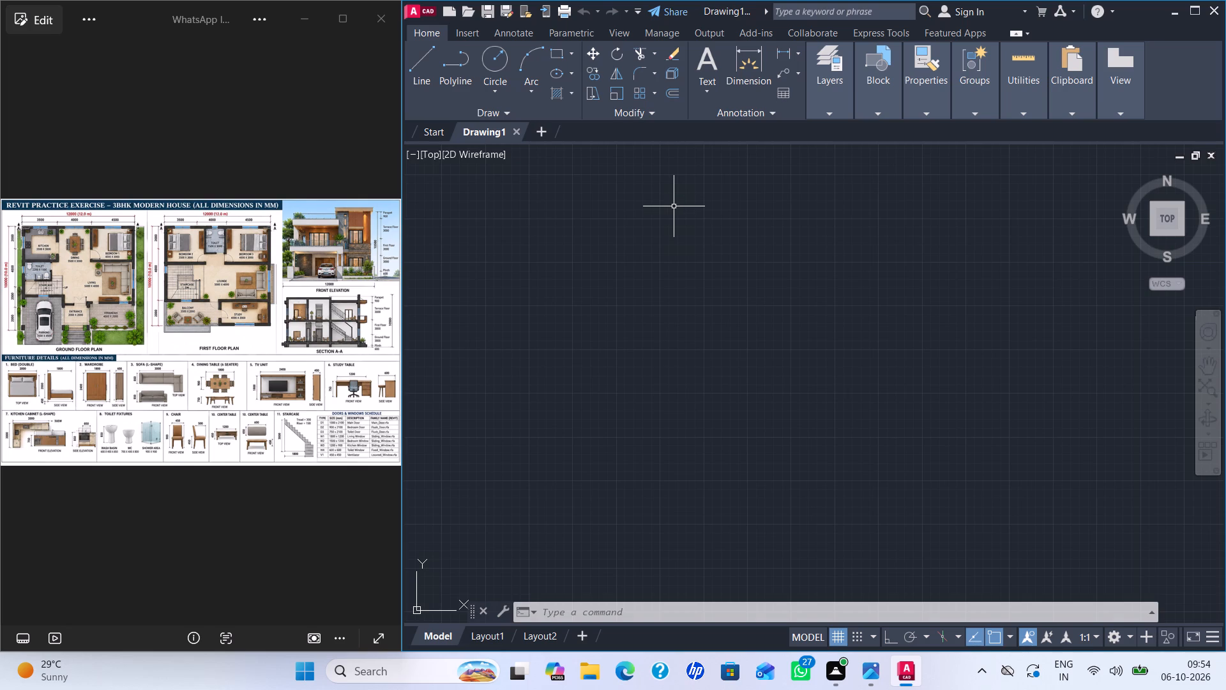
Enlarge the ground floor plan in the reference image to read its room layout and dimensions.
scroll(160, 238, "up", 3)
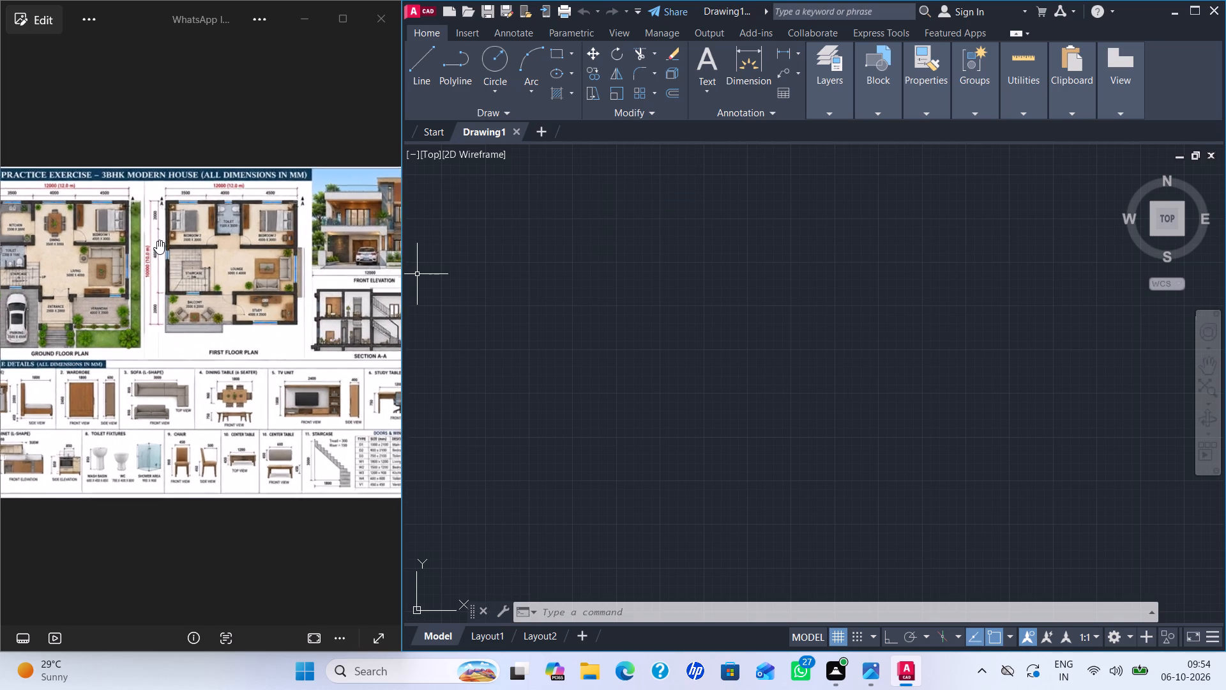
scroll(157, 240, "up", 4)
middle_click_drag(121, 261, 416, 460)
scroll(173, 202, "up", 1)
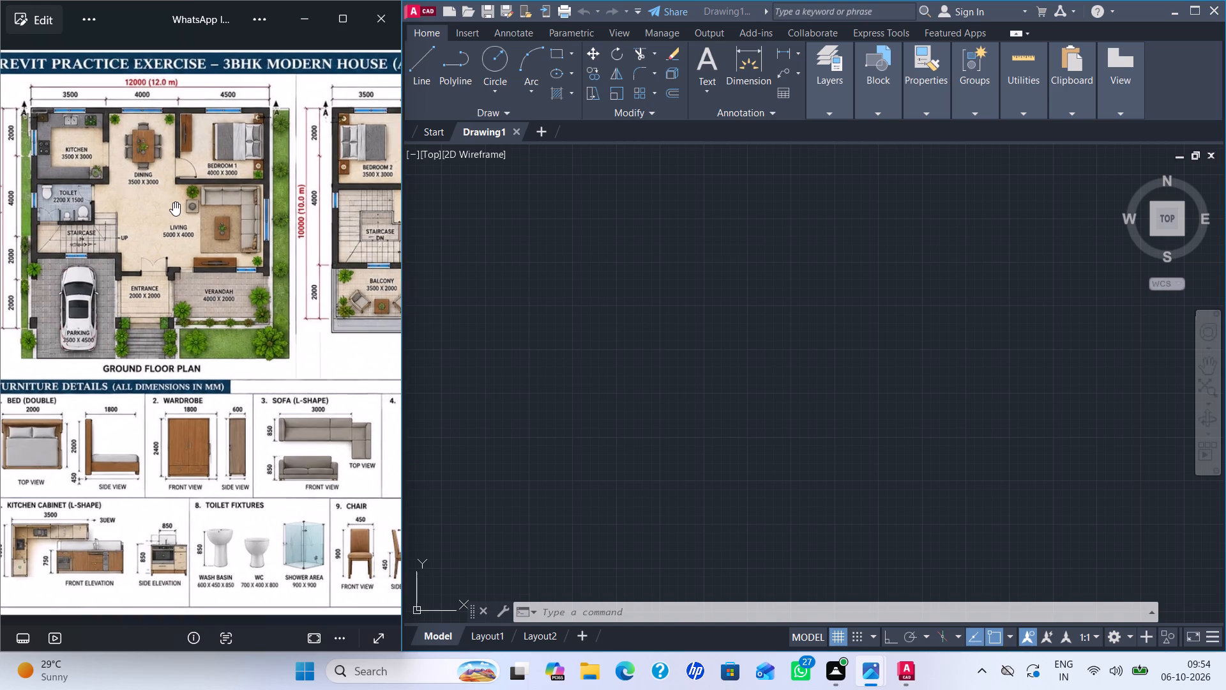
middle_click_drag(201, 229, 263, 404)
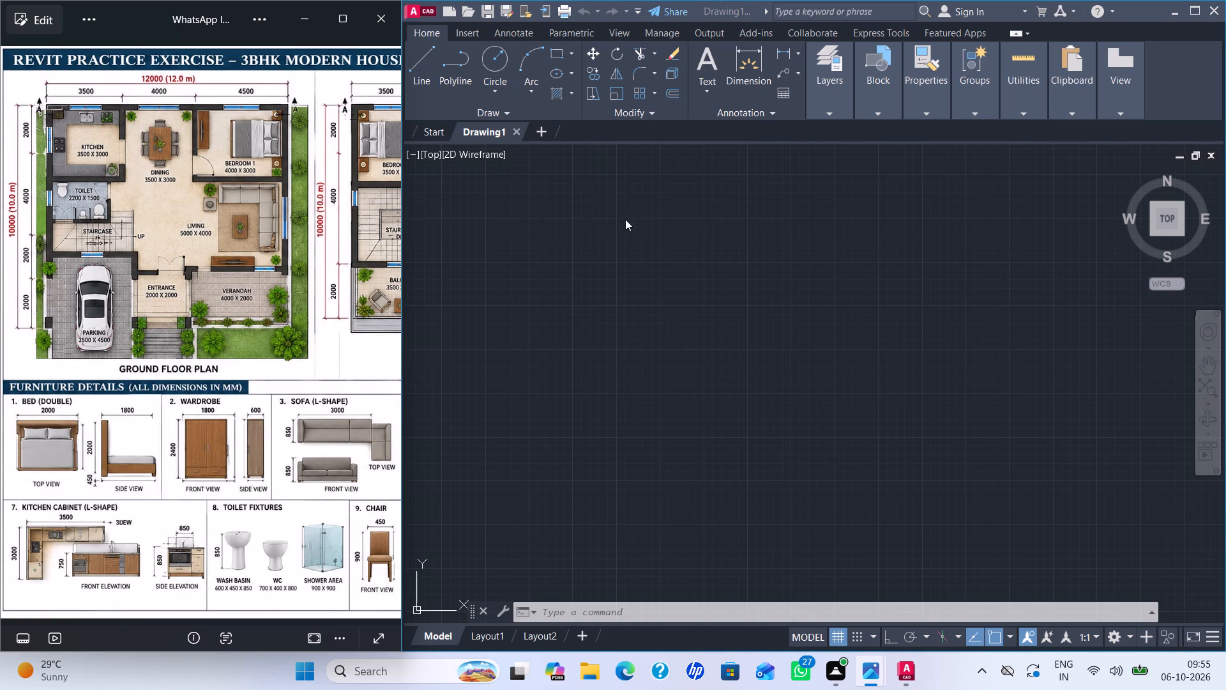
scroll(711, 300, "up", 6)
scroll(657, 238, "down", 2)
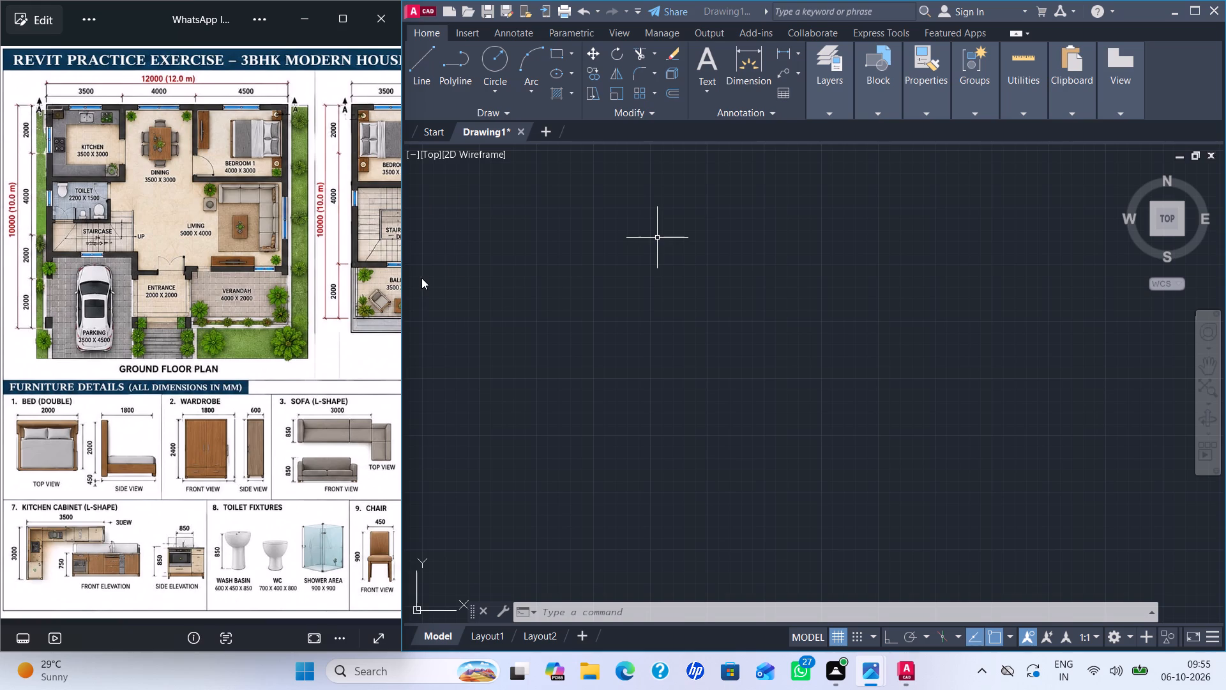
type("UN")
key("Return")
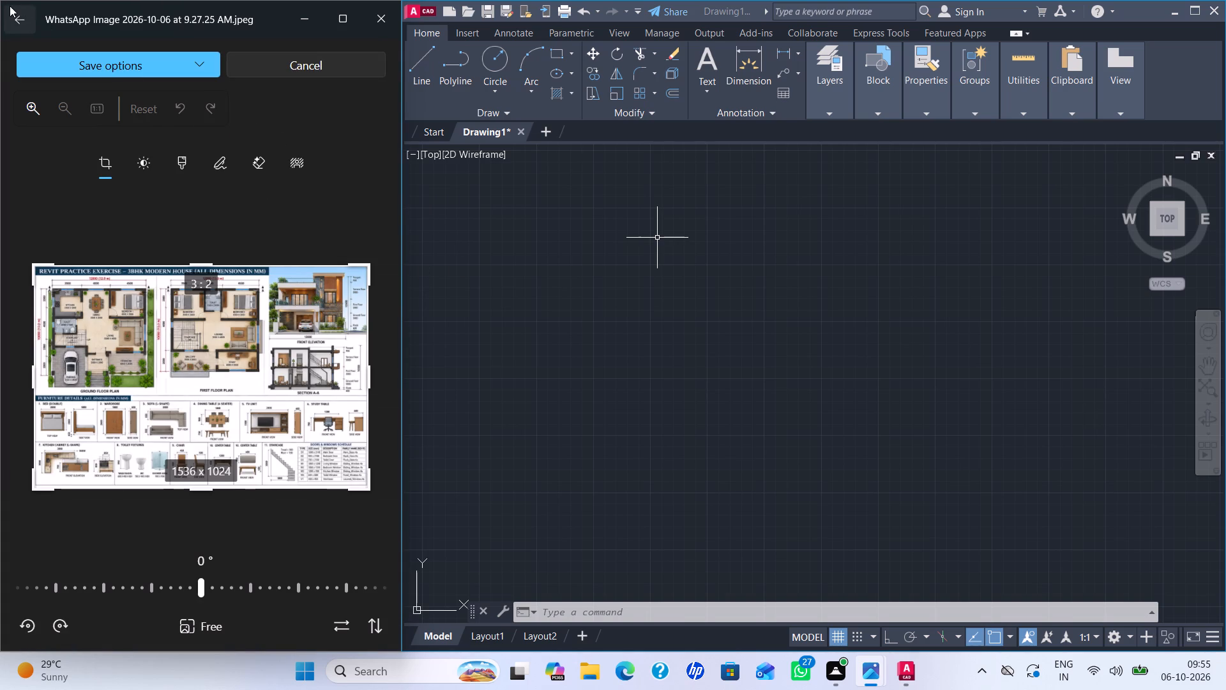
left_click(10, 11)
Enlarge the reference image again and centre it on the ground floor plan with its overall dimensions.
scroll(38, 296, "up", 3)
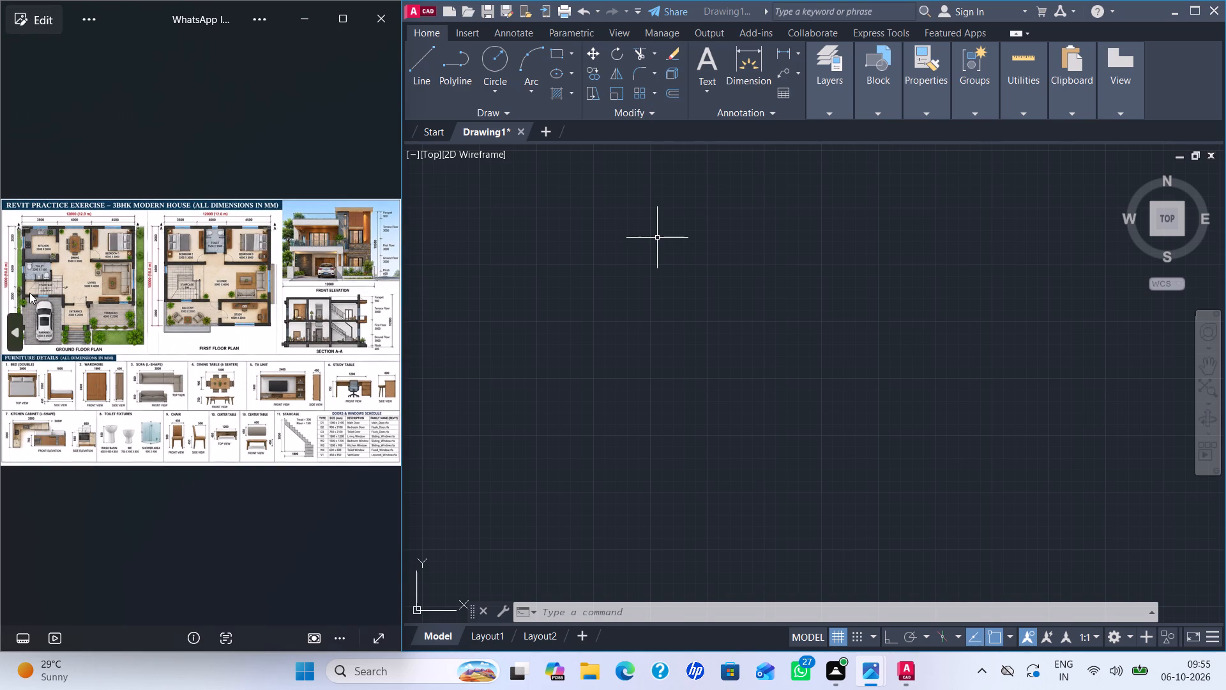
scroll(29, 293, "up", 7)
left_click(240, 314)
left_click(234, 307)
scroll(184, 192, "up", 8)
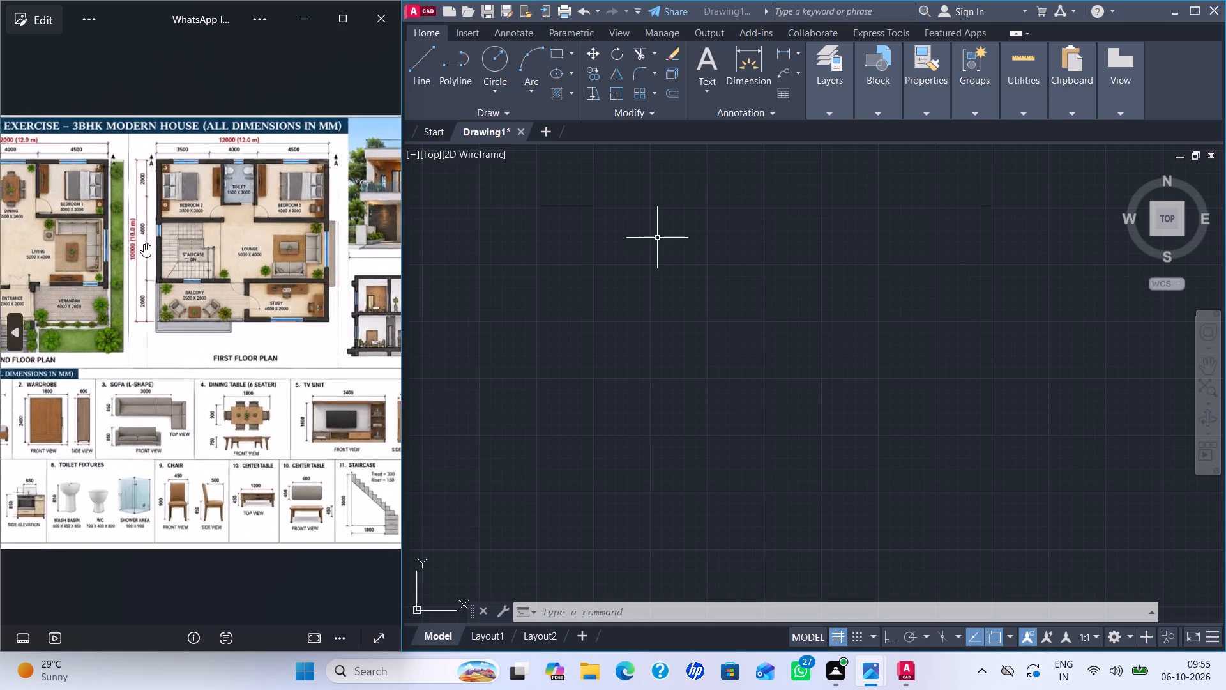
middle_click_drag(122, 256, 366, 411)
Set the drawing's length units to Decimal type with a precision of 0.
left_click(599, 378)
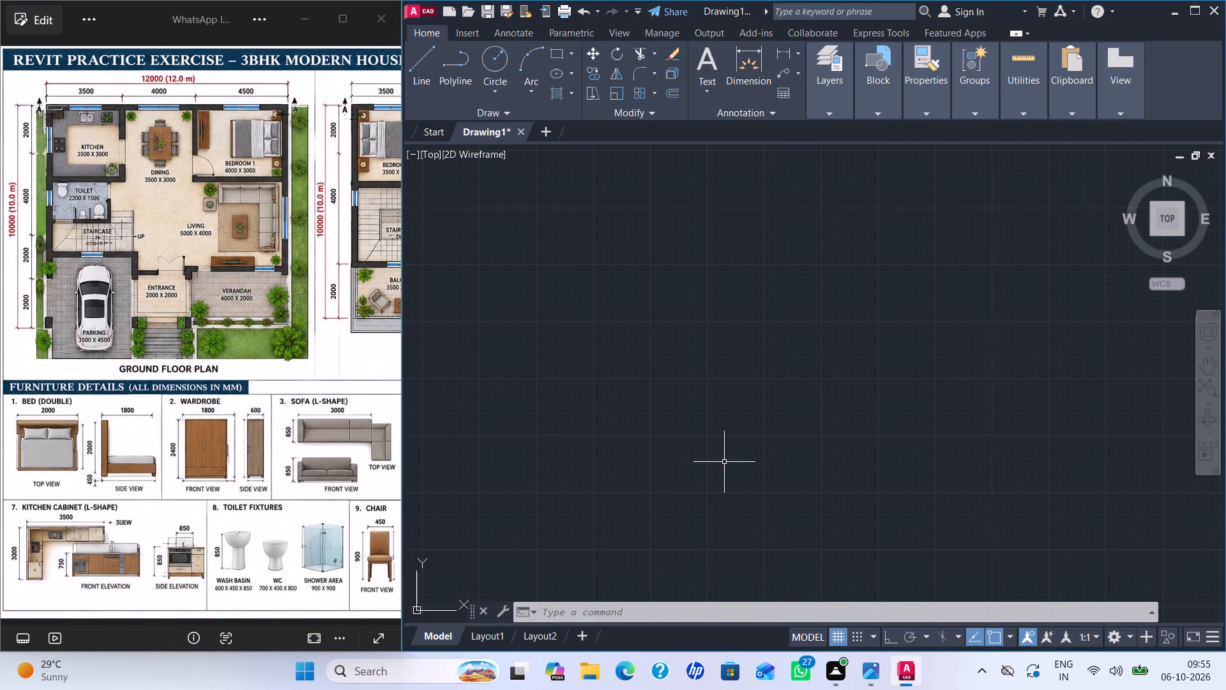
left_click(724, 462)
left_click(789, 432)
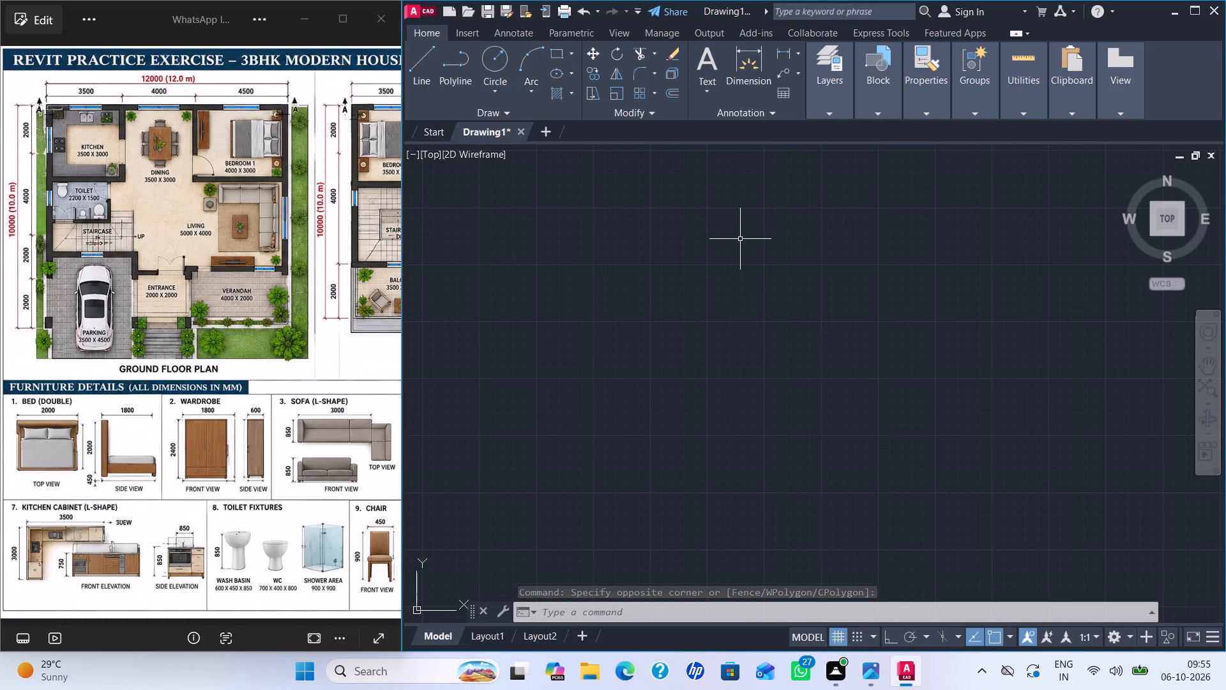
type("UN")
key("Return")
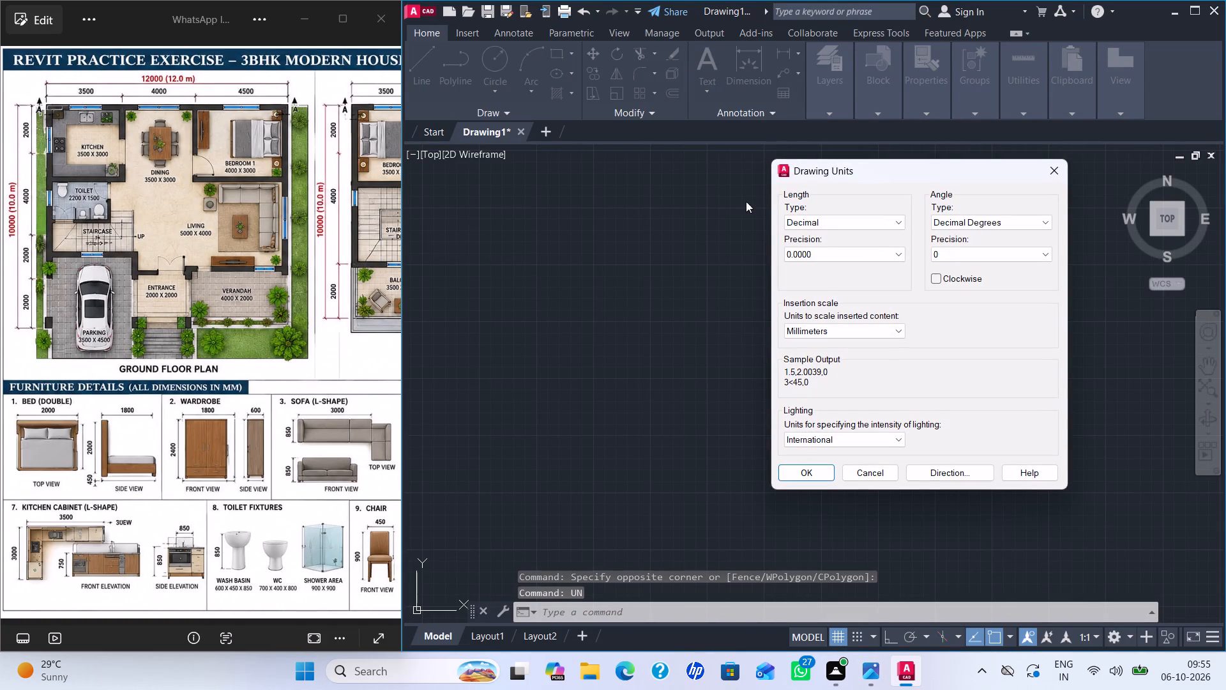
left_click(871, 221)
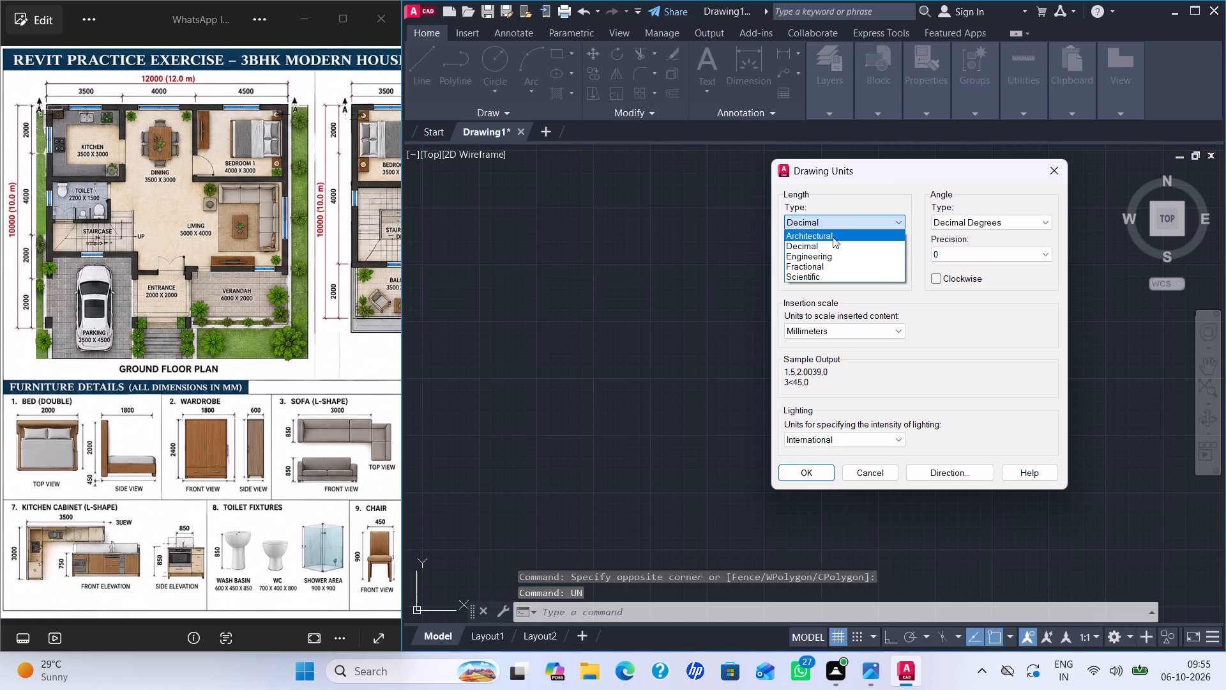
left_click(832, 236)
left_click(845, 216)
left_click(825, 245)
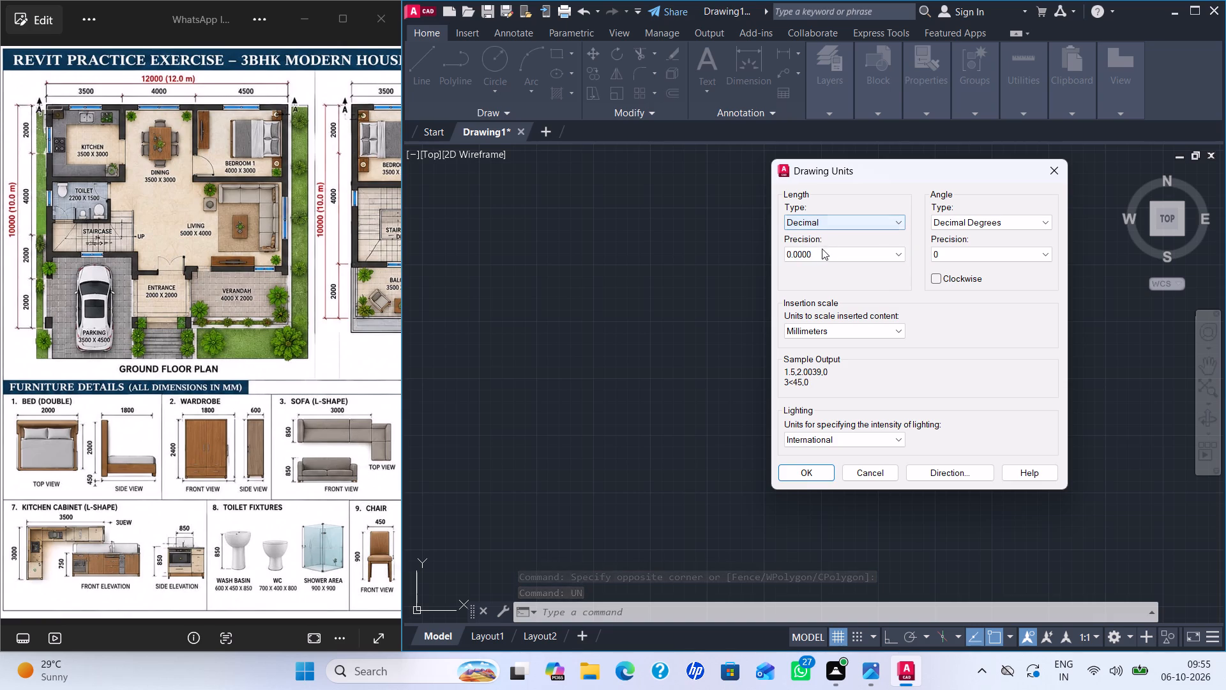
left_click(818, 253)
left_click(801, 266)
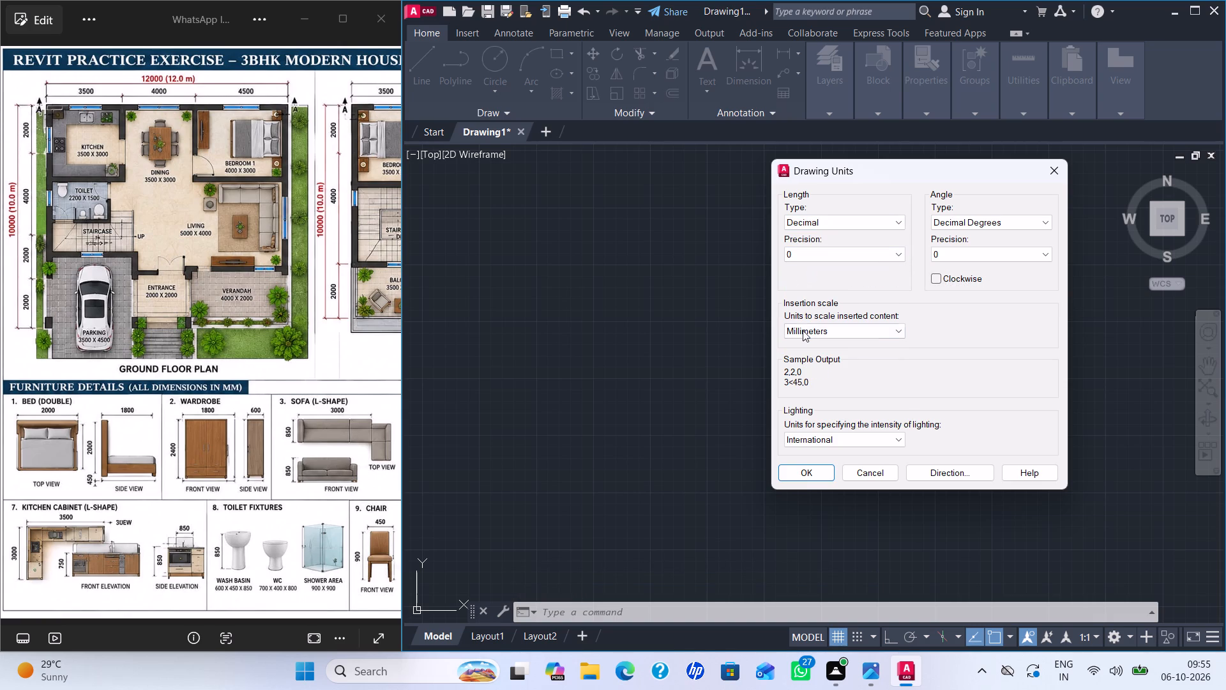
left_click(809, 473)
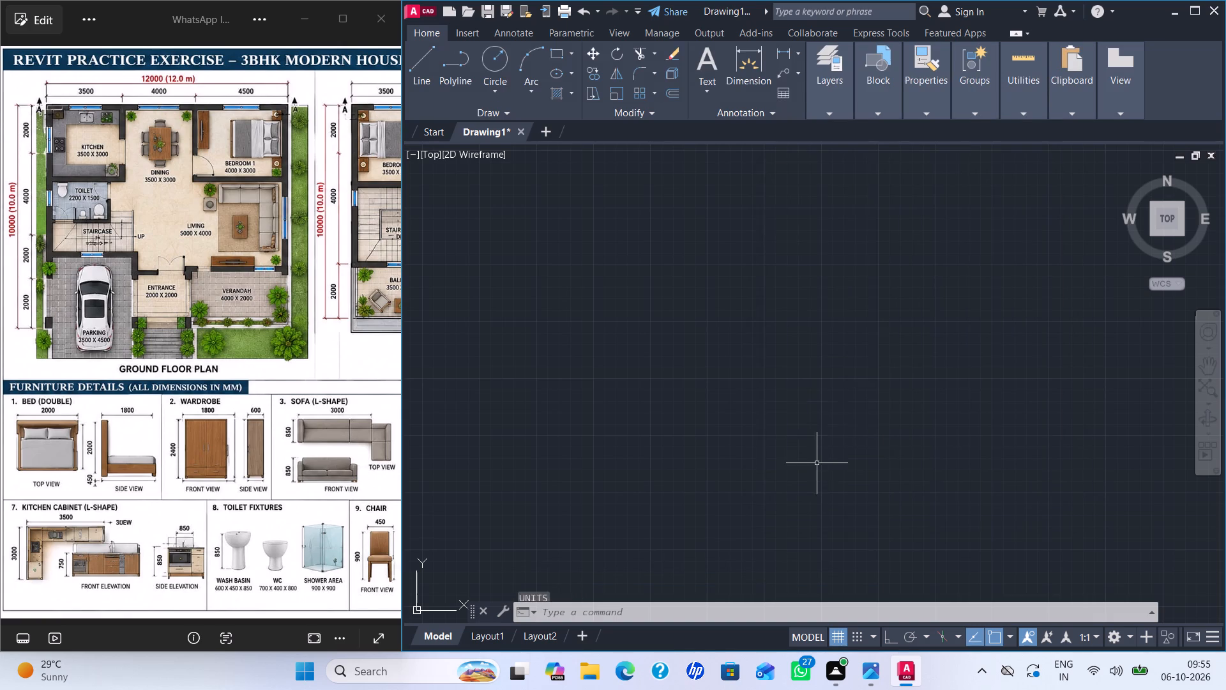
Modify the ISO-25 dimension style to a linear primary-unit precision of 0 and set a current dimension style.
key("d")
key("Return")
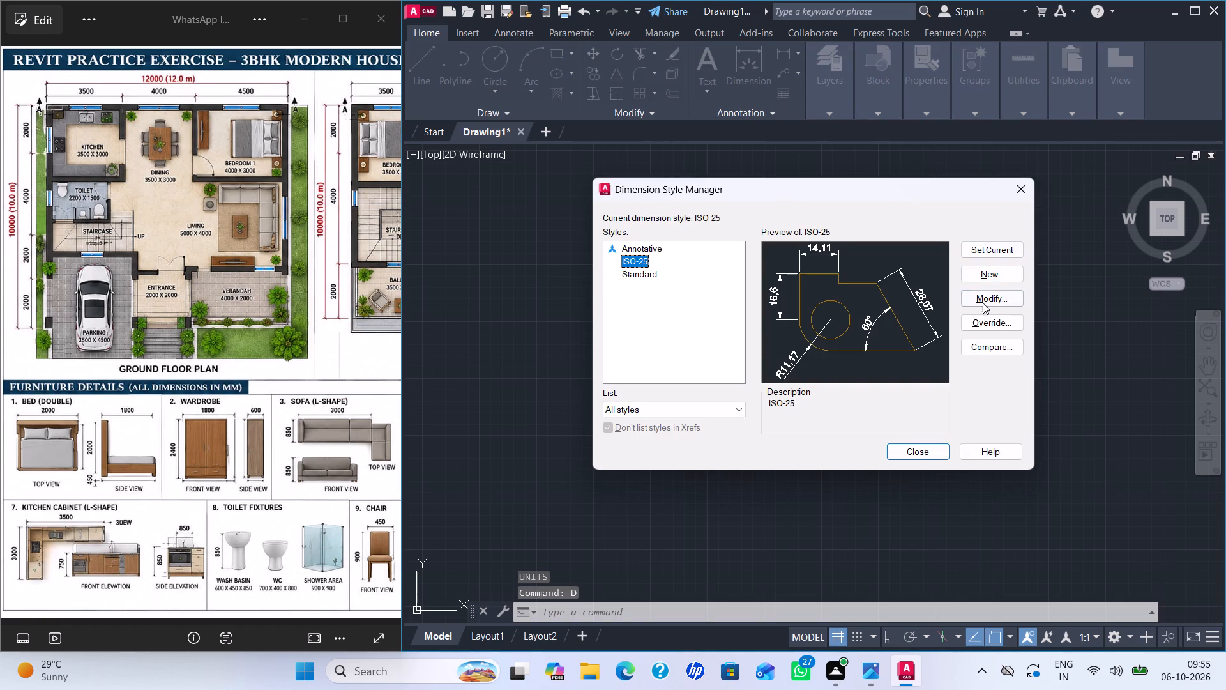
left_click(984, 298)
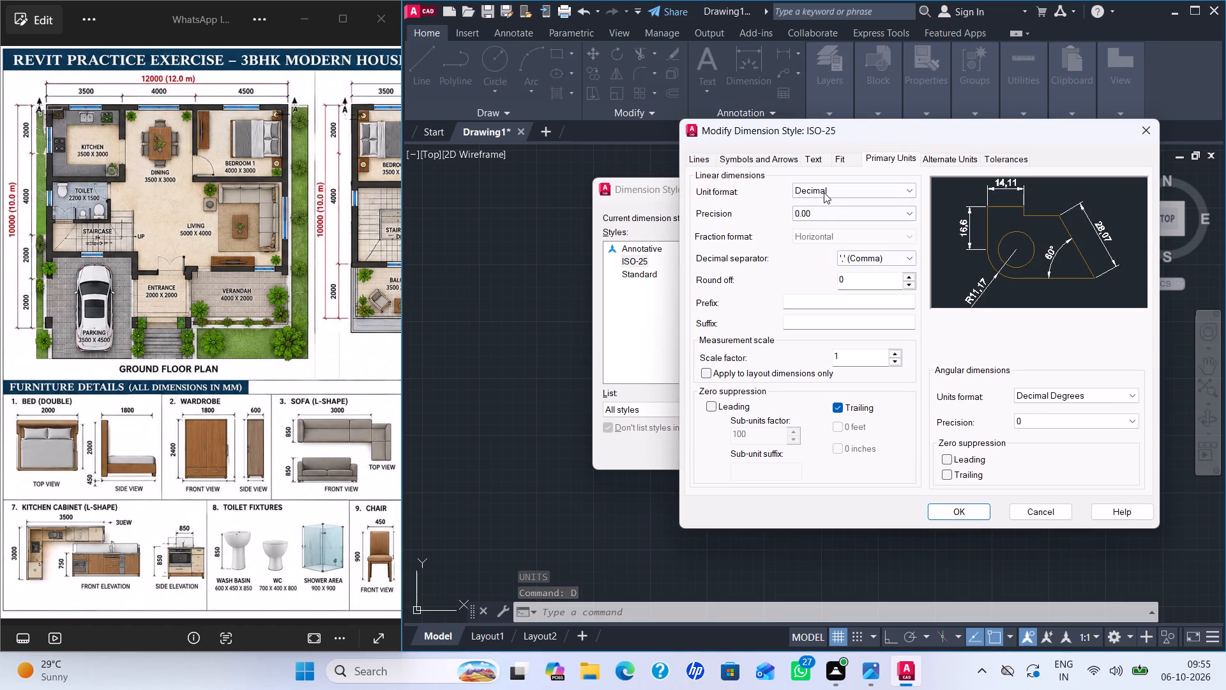
left_click(822, 210)
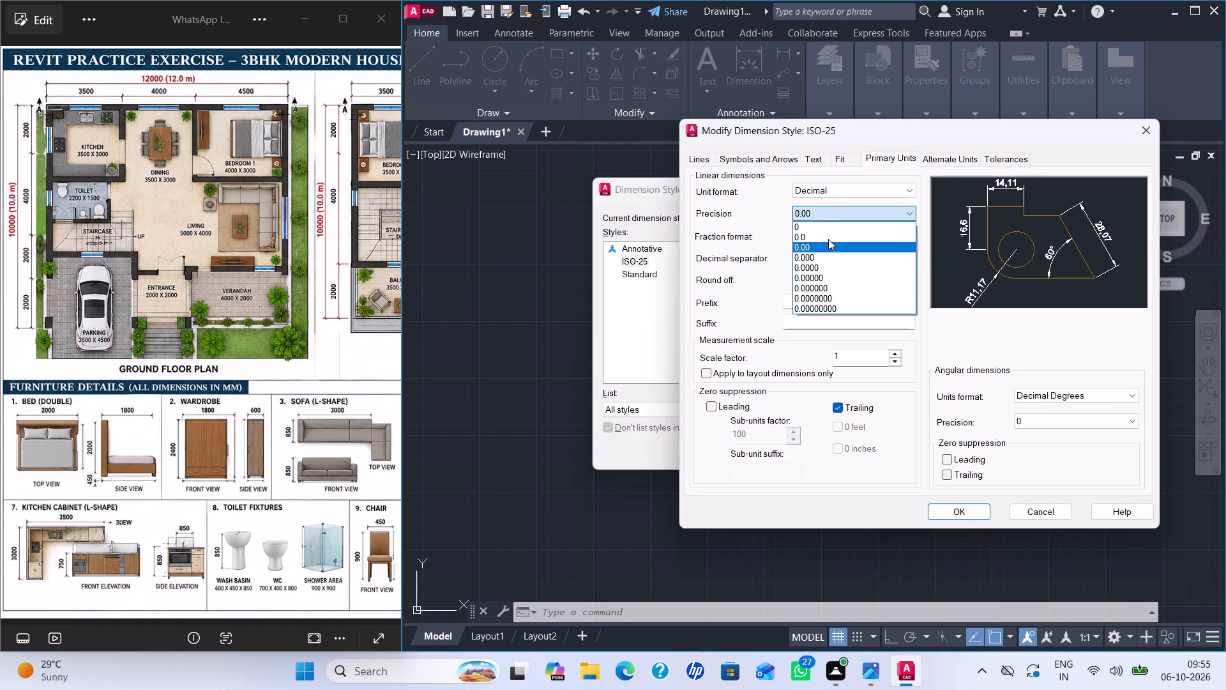
left_click(828, 227)
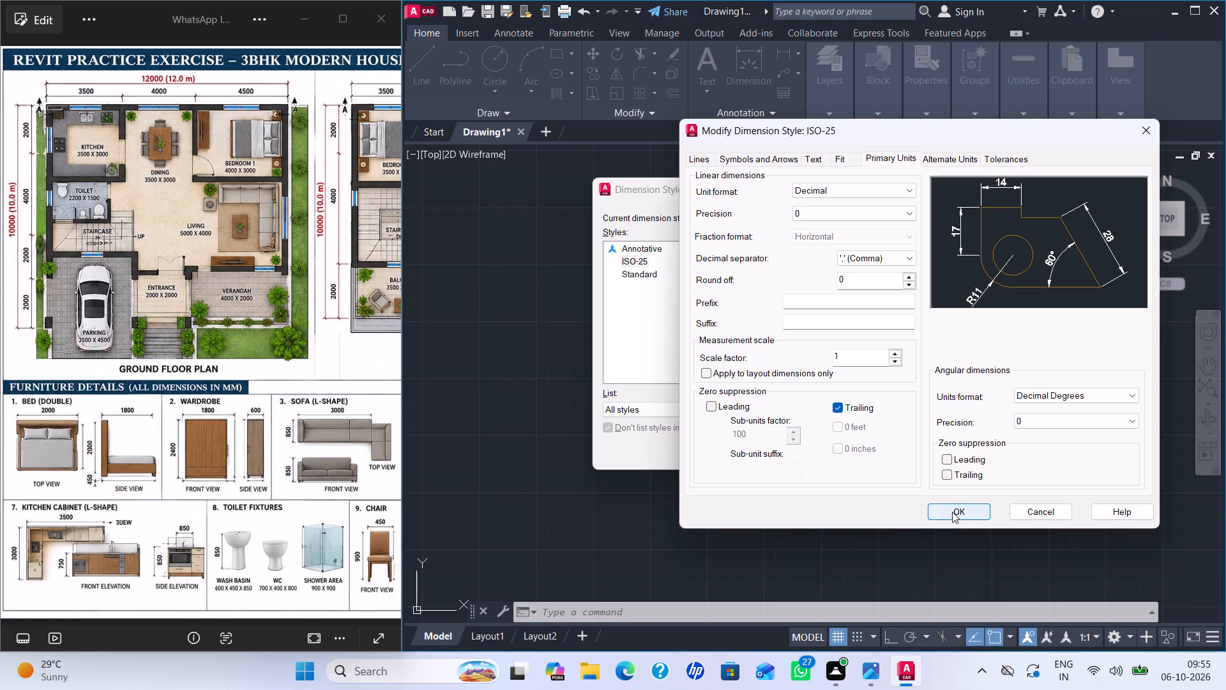
left_click(953, 507)
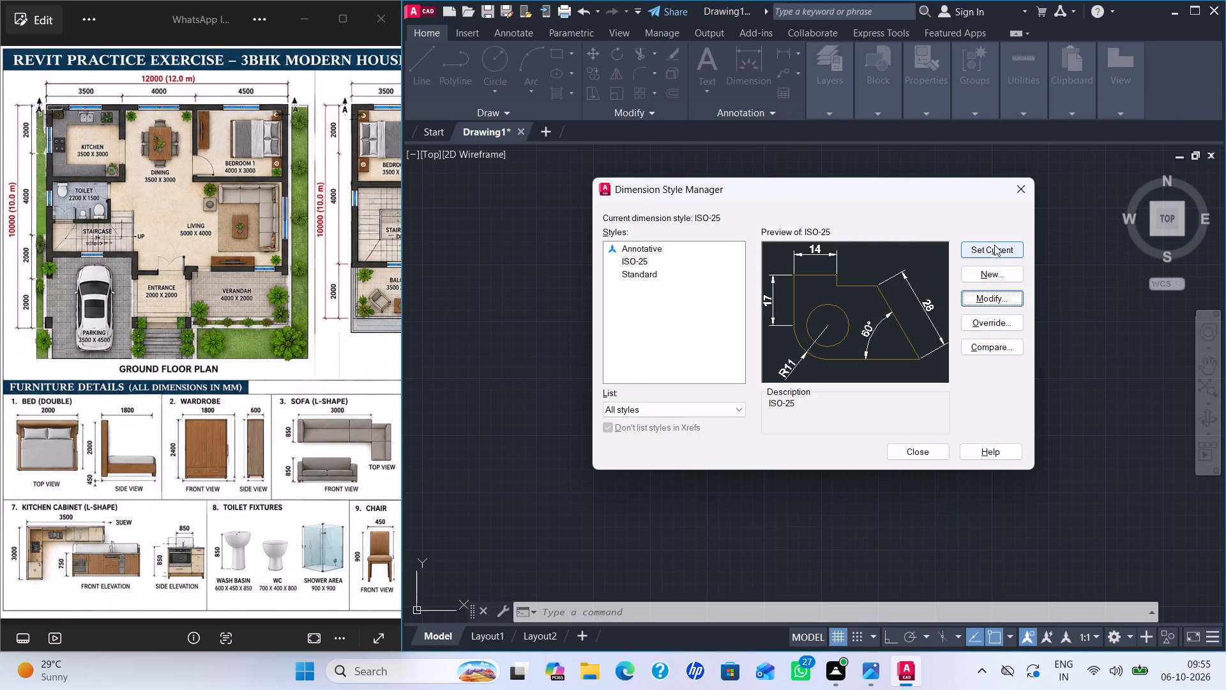
left_click(994, 245)
left_click(899, 450)
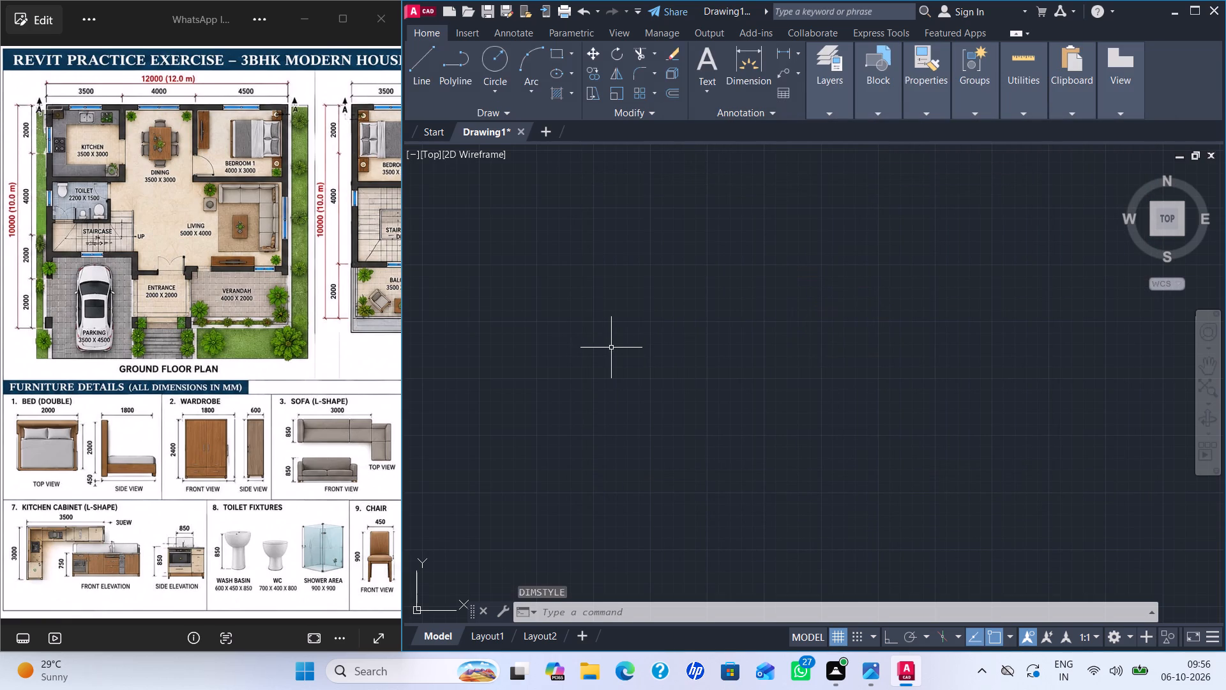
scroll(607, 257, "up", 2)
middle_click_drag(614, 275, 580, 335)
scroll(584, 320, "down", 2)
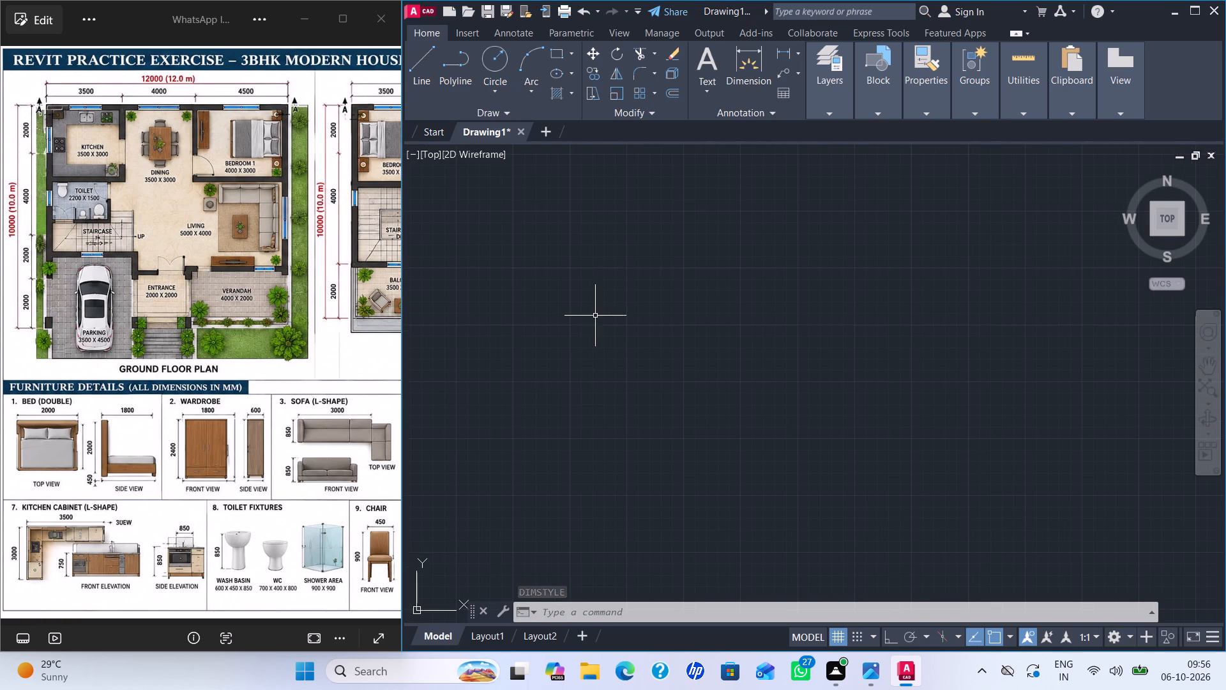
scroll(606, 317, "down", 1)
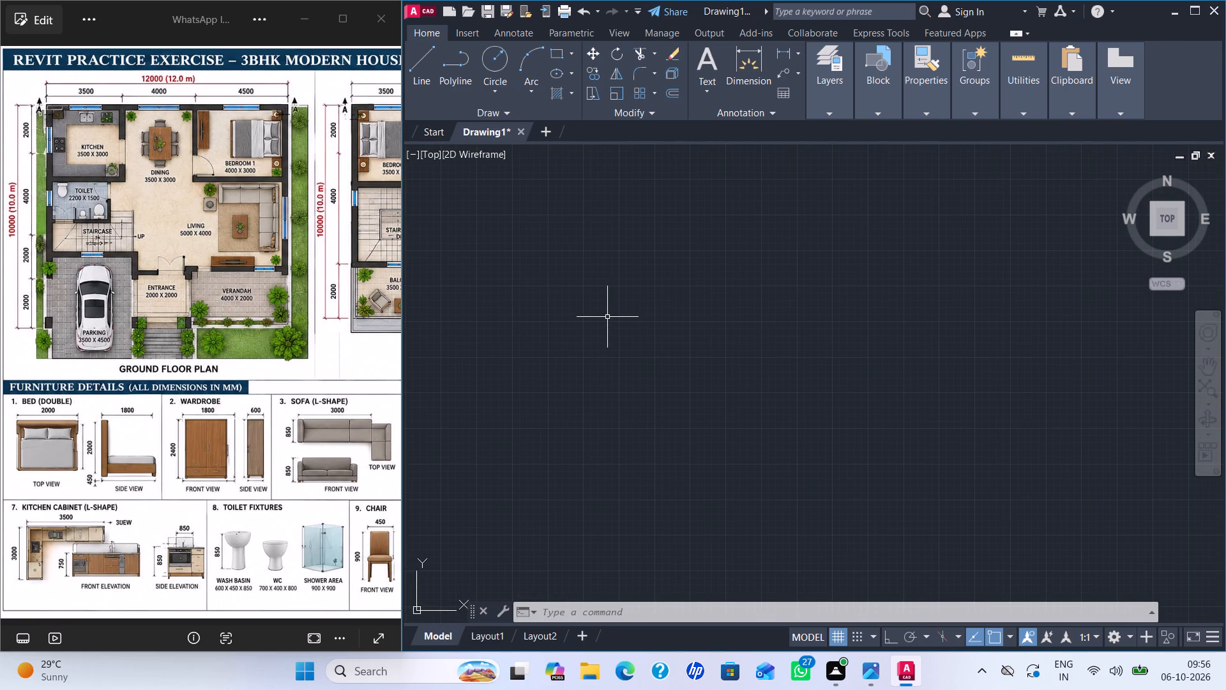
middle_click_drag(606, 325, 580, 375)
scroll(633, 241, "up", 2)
Draw the ground floor's outer outline as a rectangle 12000 mm wide and 10000 mm high.
type("REC")
key("Return")
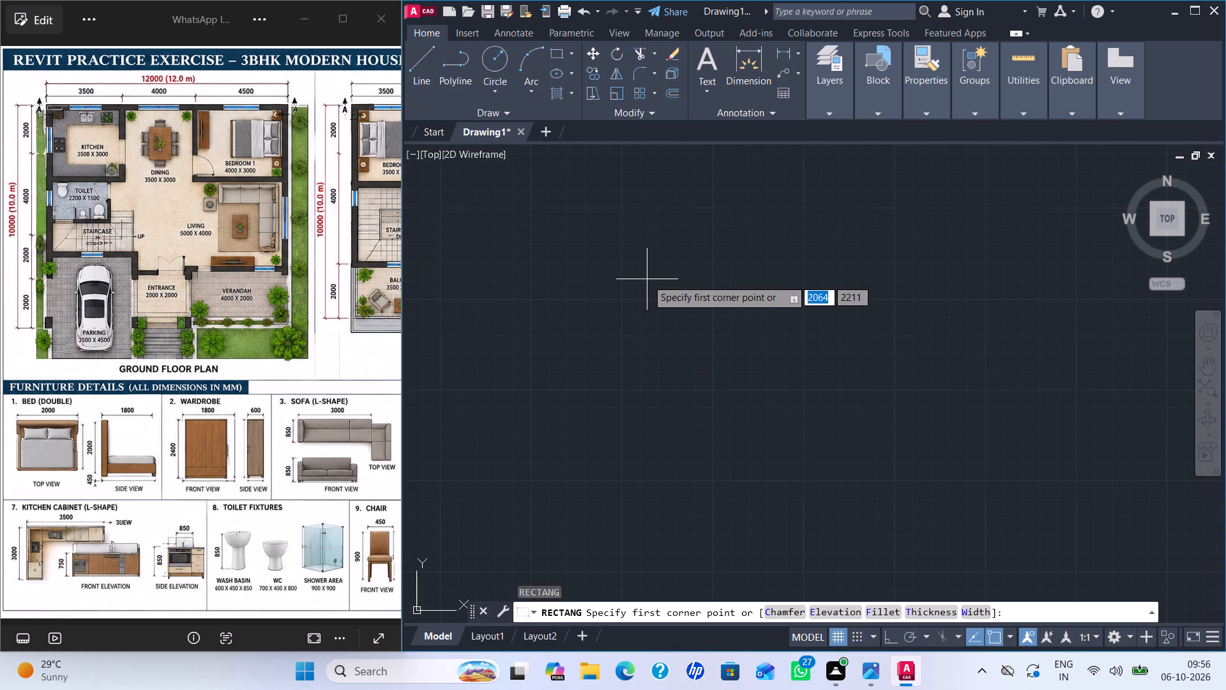
left_click(559, 205)
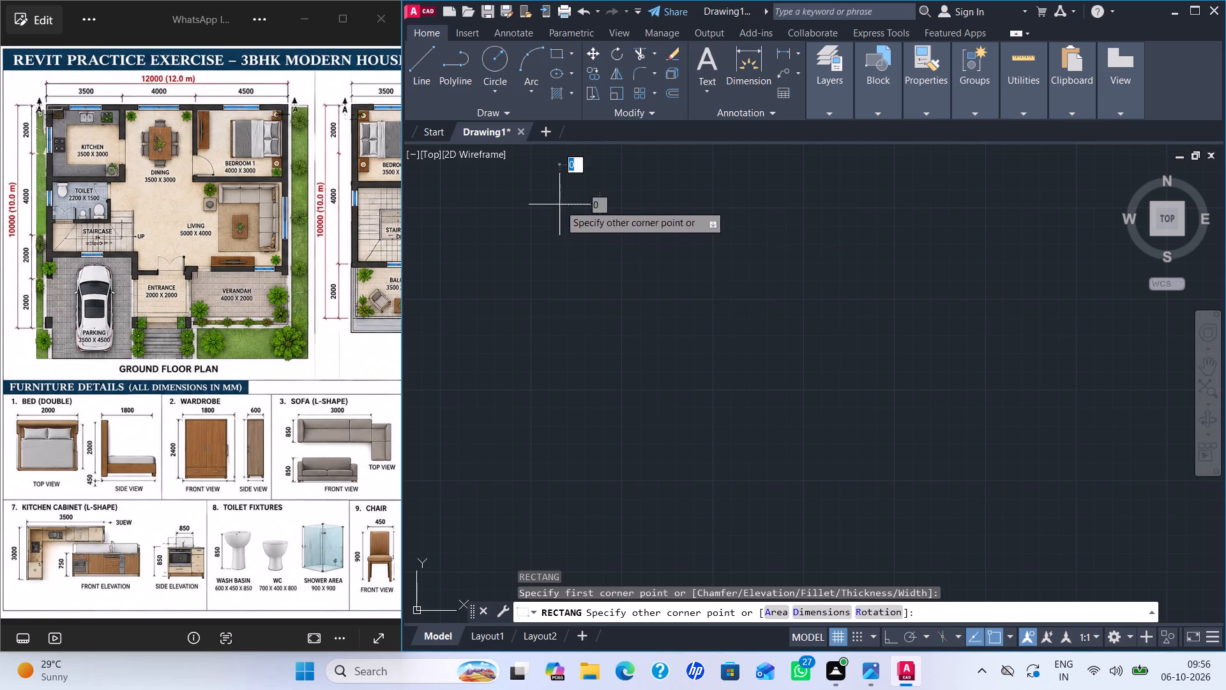
scroll(970, 523, "down", 2)
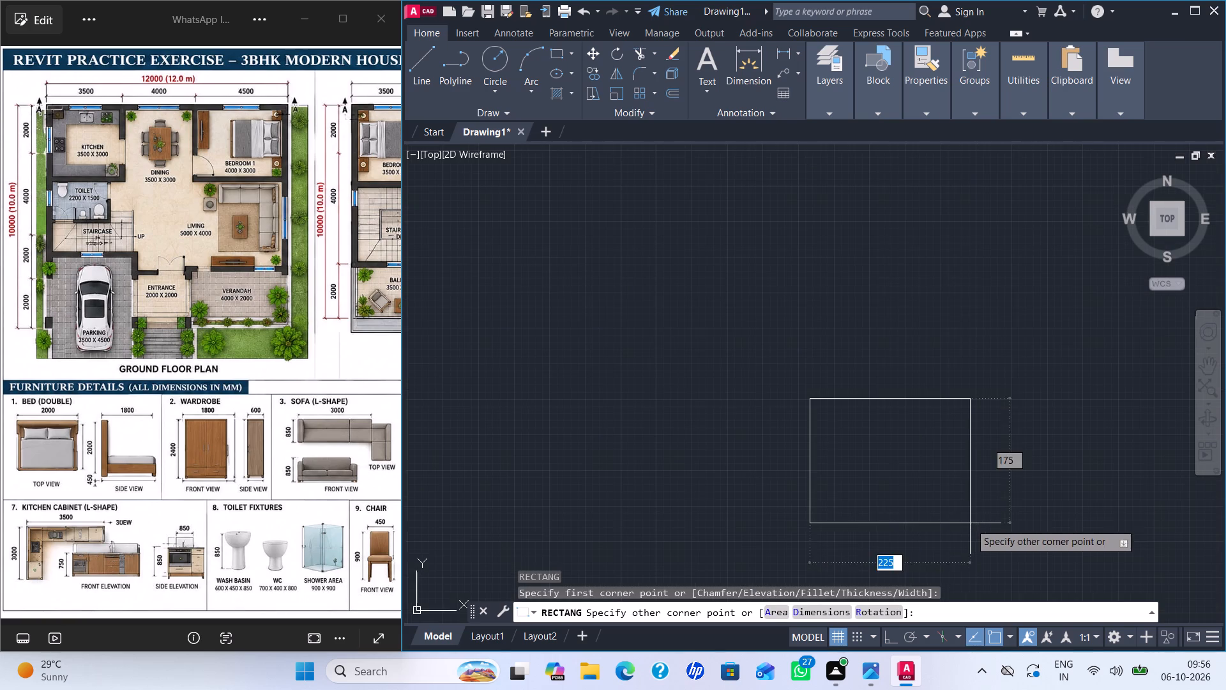
middle_click_drag(953, 481, 741, 310)
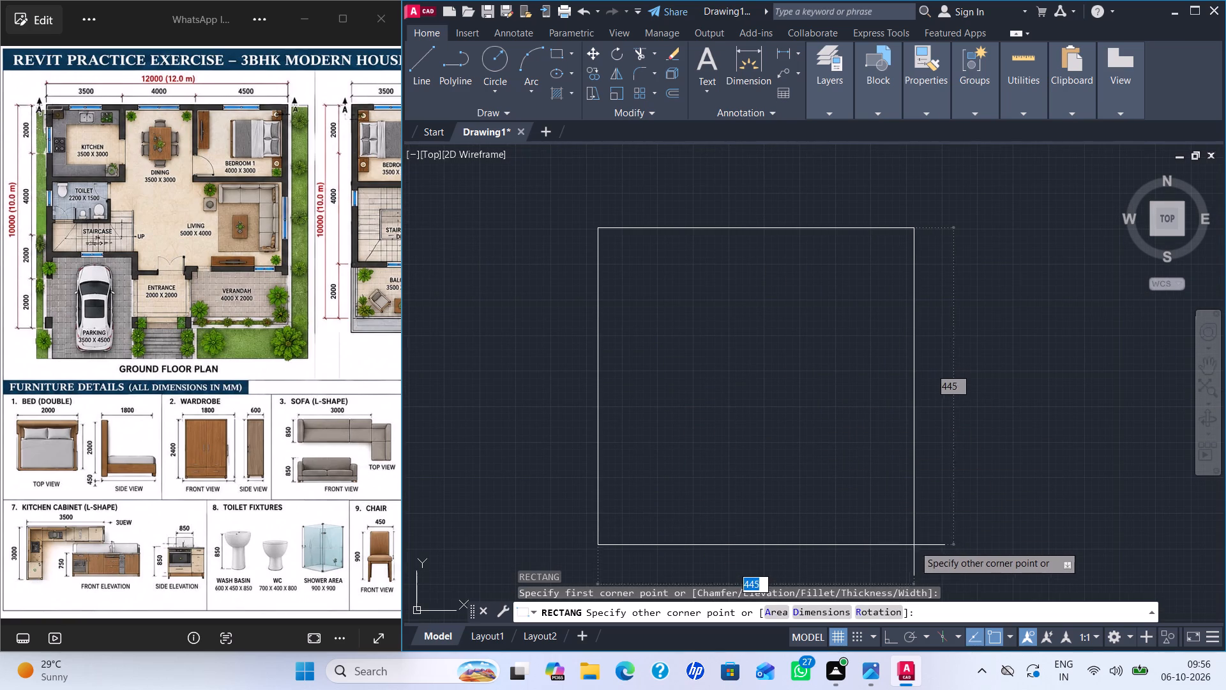
middle_click_drag(902, 503, 839, 390)
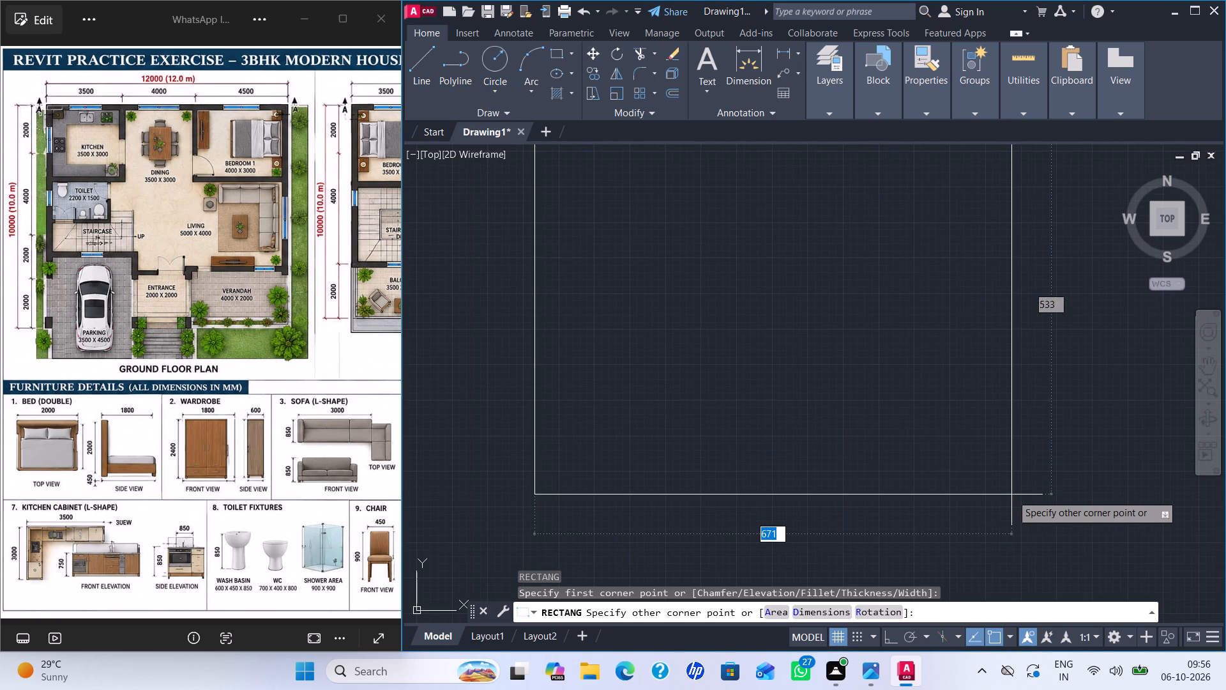
scroll(1009, 494, "down", 2)
middle_click_drag(1016, 489, 738, 354)
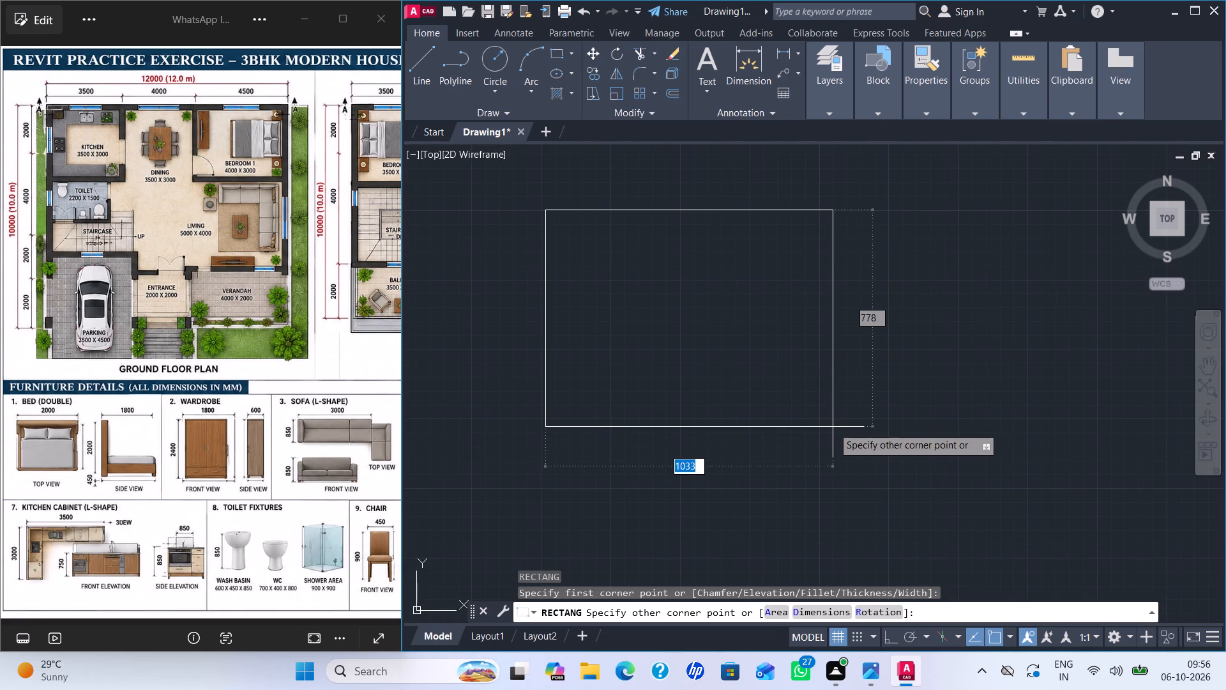
type("12")
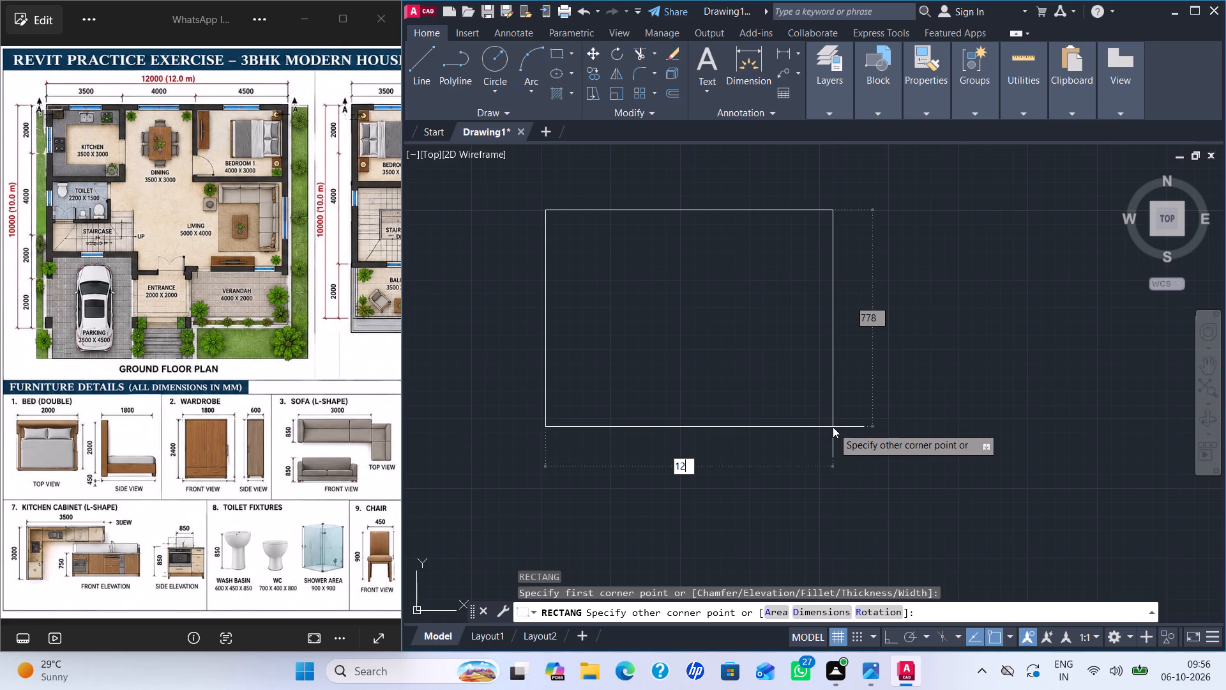
type("000")
key("Tab")
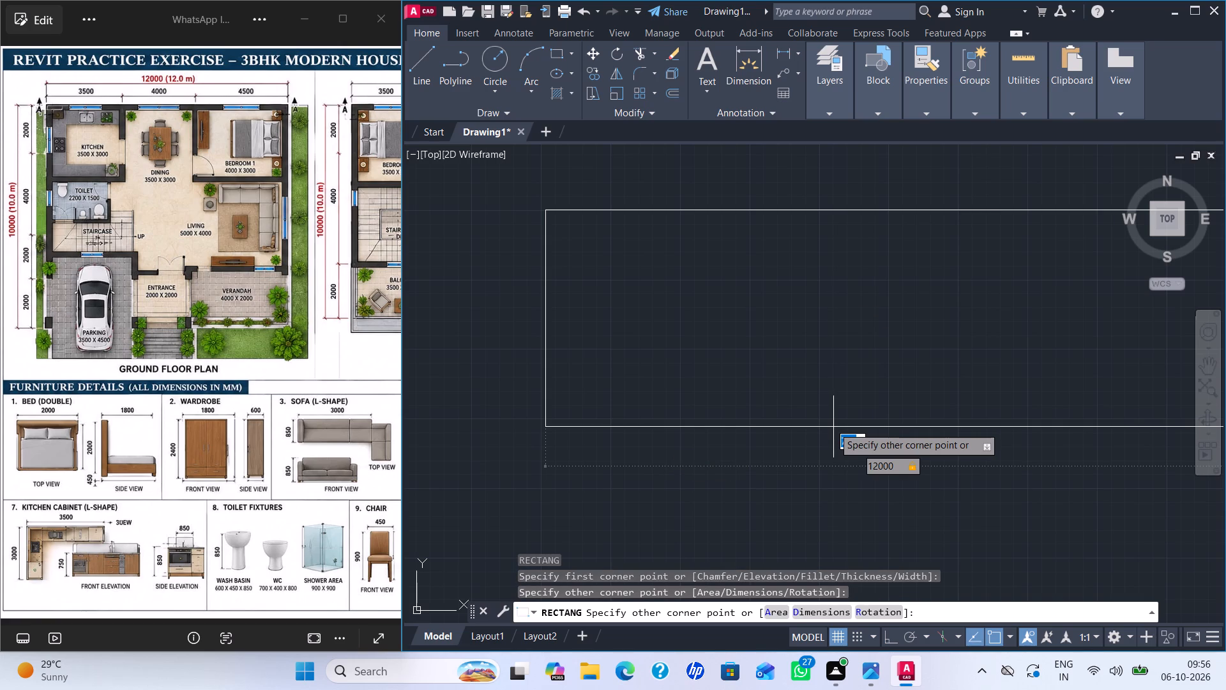
key("1")
type("OOO")
key("BackSpace")
key("BackSpace")
key("BackSpace")
type("0000")
key("Return")
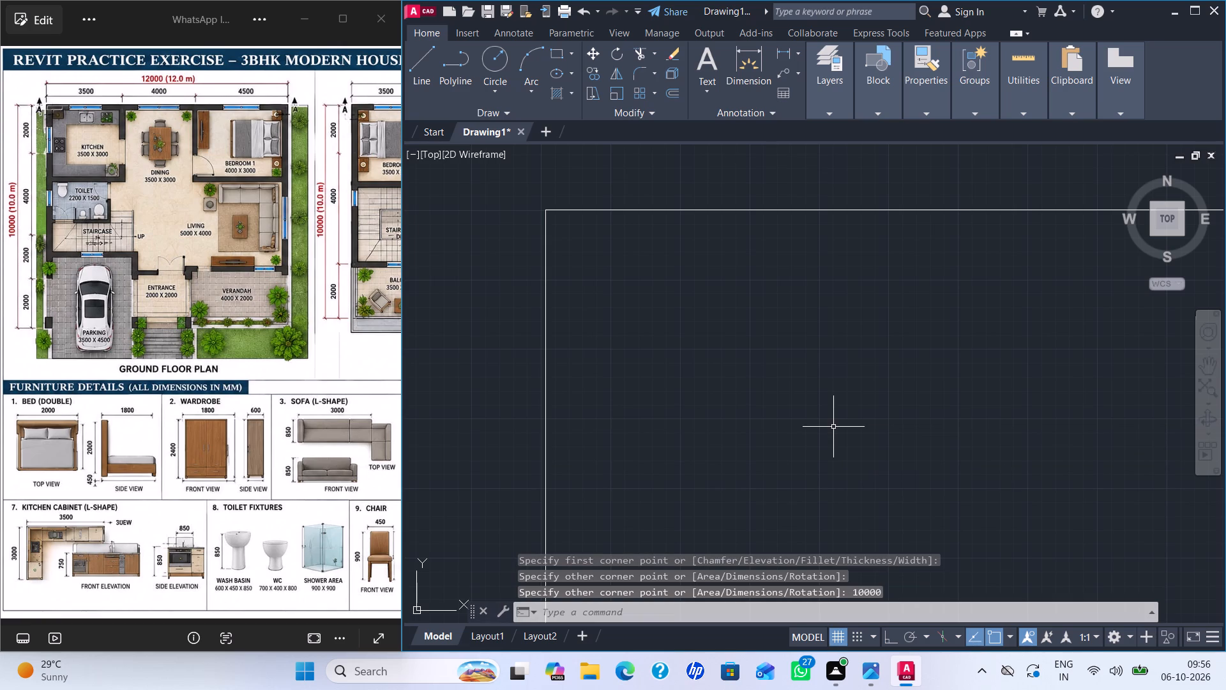
scroll(760, 407, "down", 4)
scroll(799, 440, "down", 1)
middle_click_drag(896, 457, 827, 245)
Move the UCS origin away from the outline to a free point well below and left of the rectangle.
left_click(632, 250)
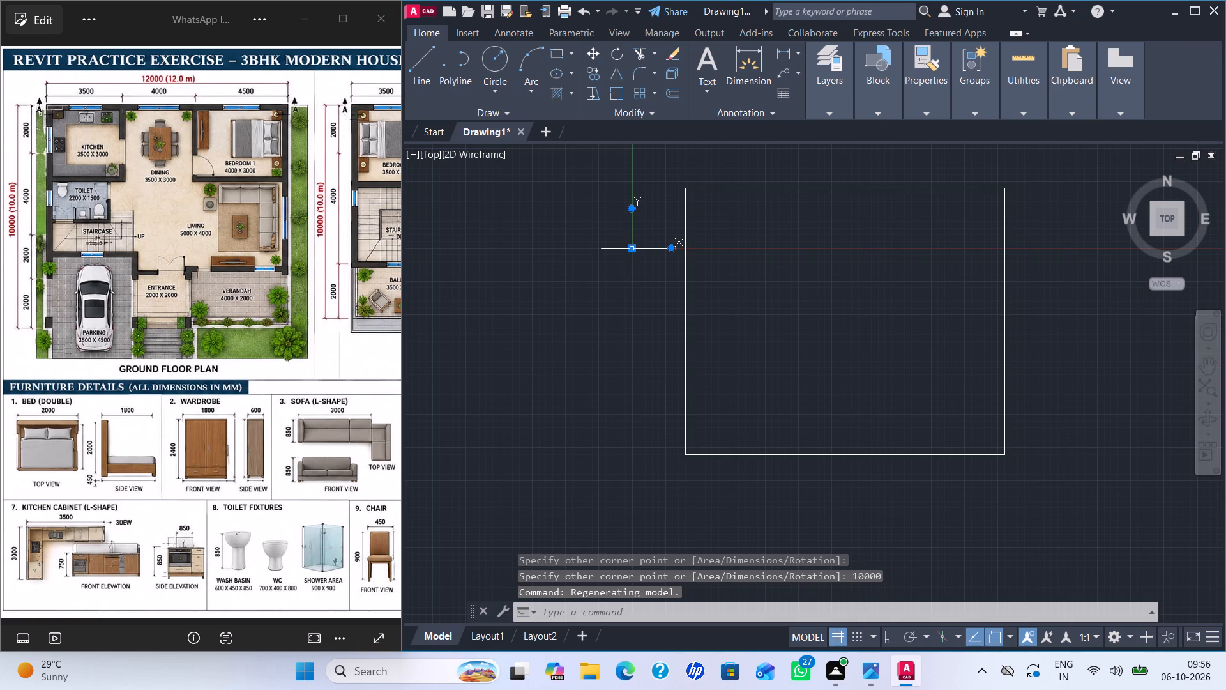
left_click_drag(635, 249, 566, 324)
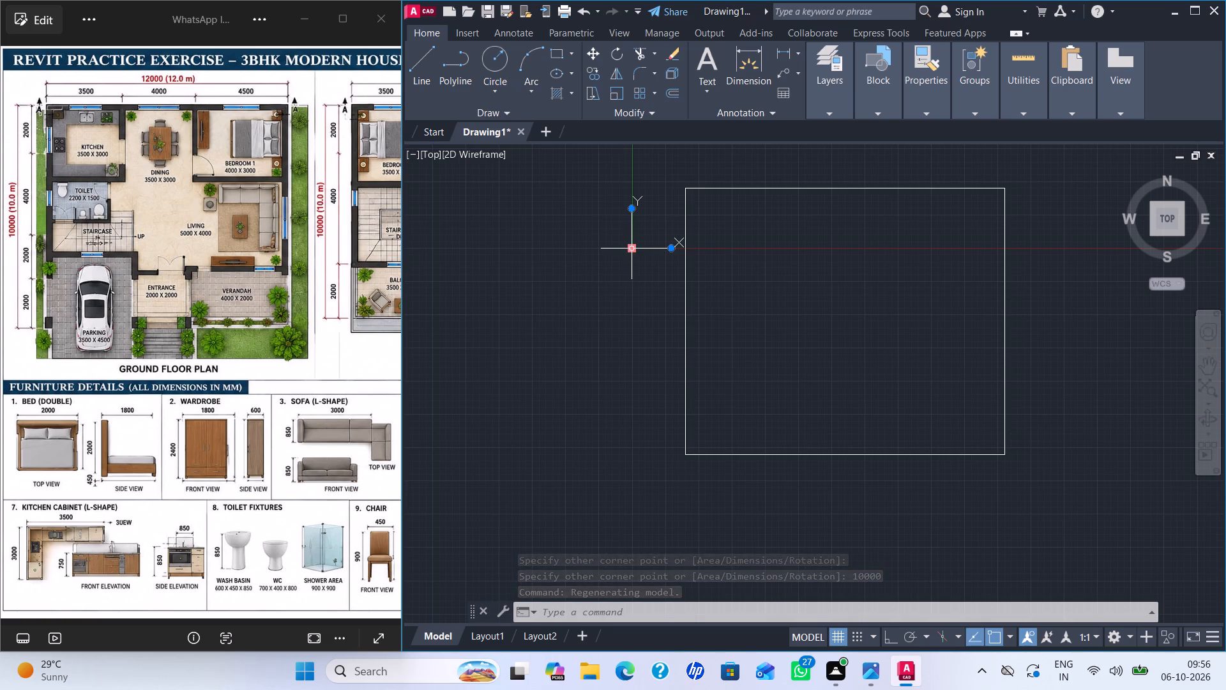
left_click(632, 247)
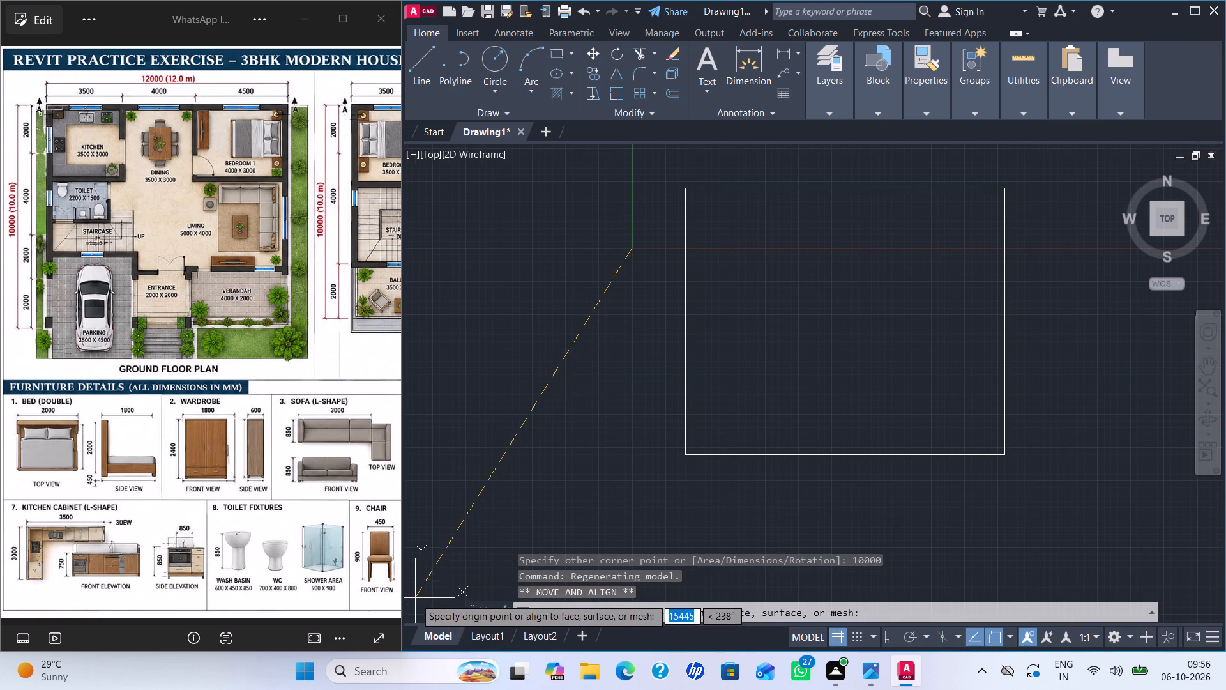
left_click(415, 598)
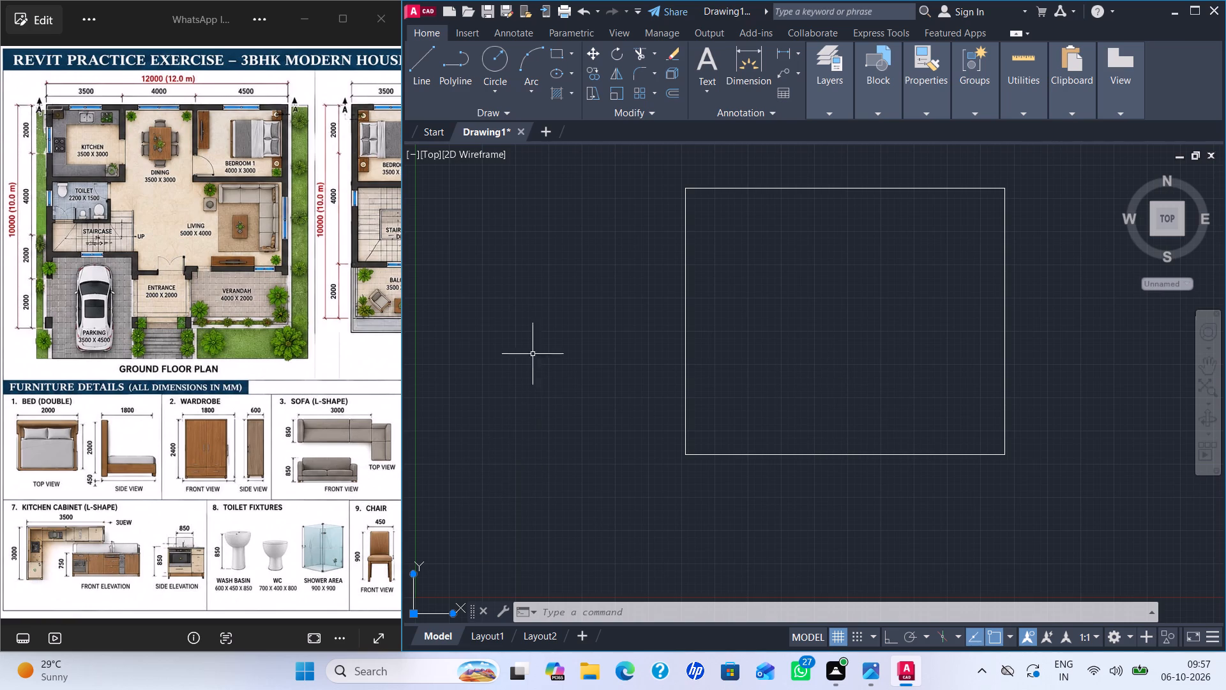
Offset the outer rectangle 230 mm inward to form the external wall thickness.
middle_click_drag(778, 314, 704, 344)
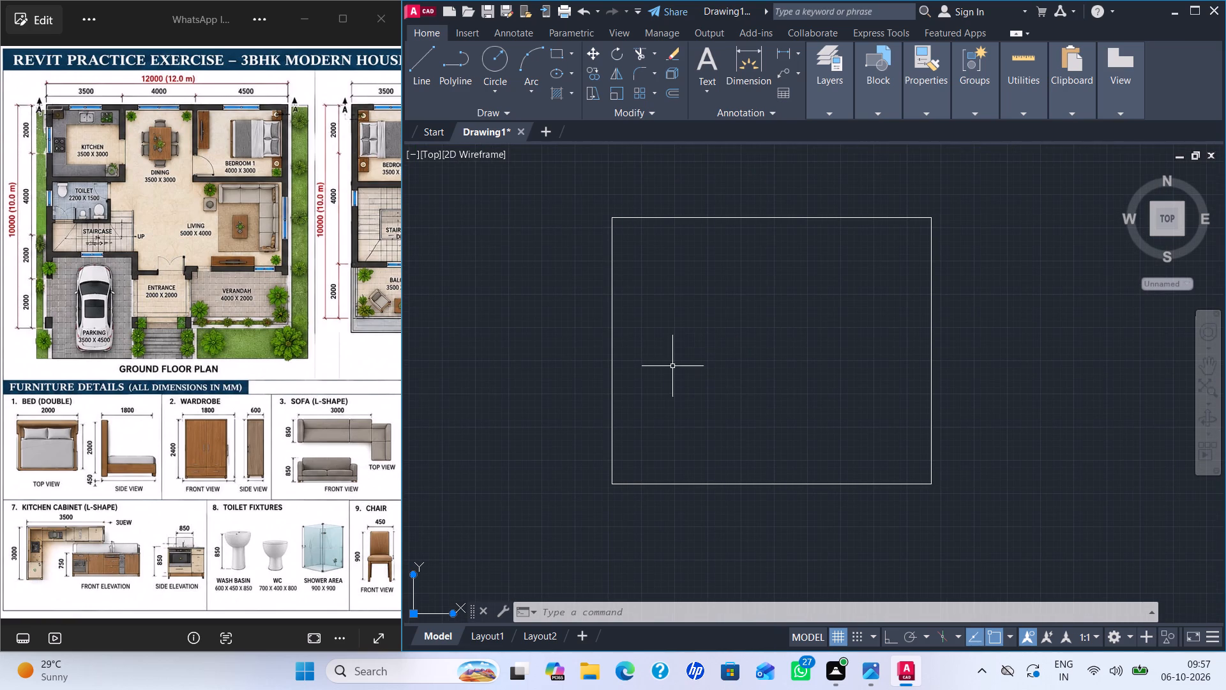
middle_click_drag(720, 351, 660, 372)
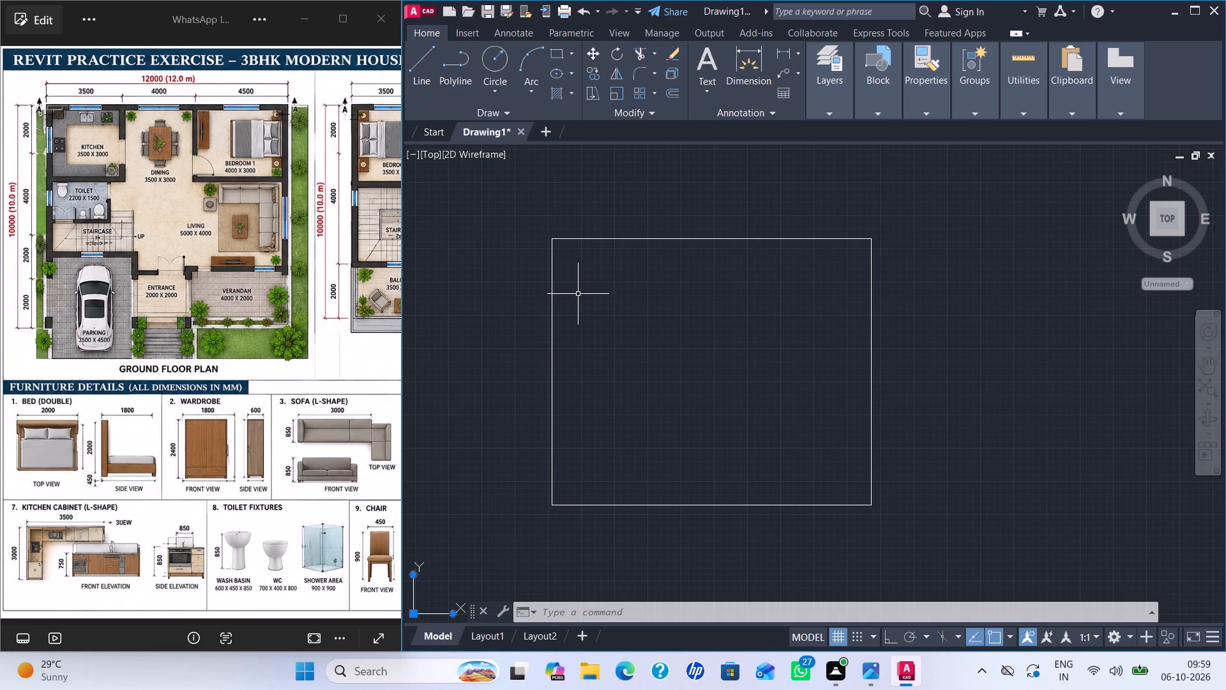
key("o")
key("Return")
key("3")
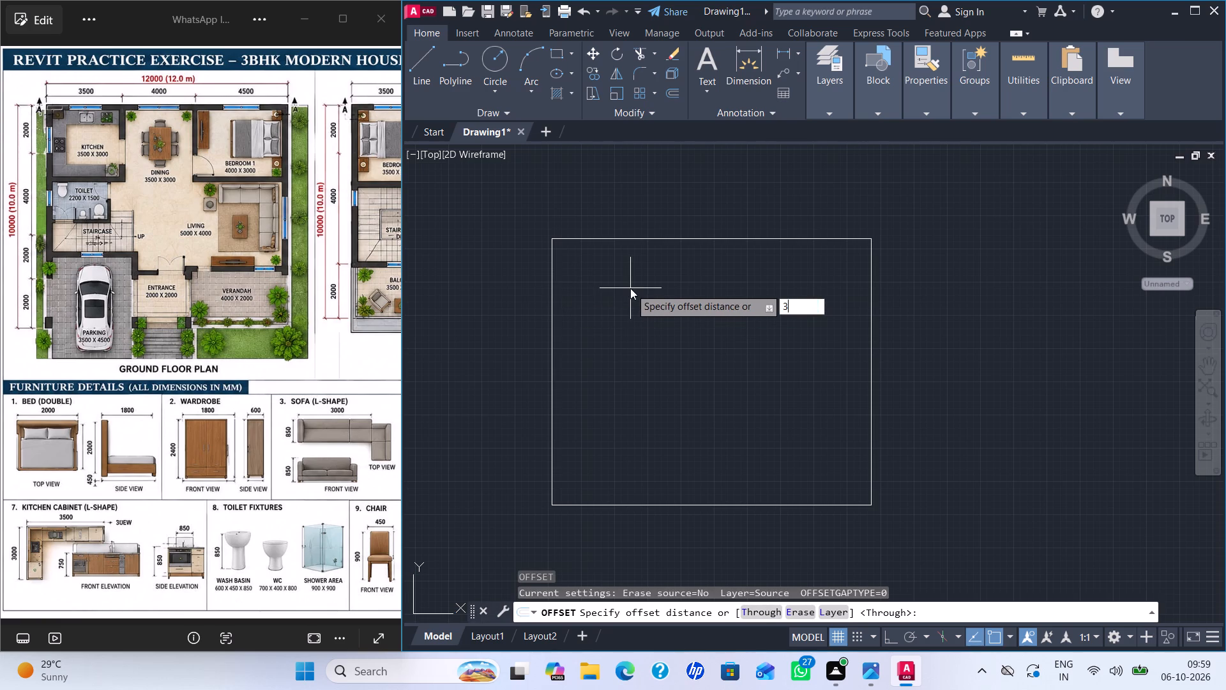
key("BackSpace")
key("2")
type("30")
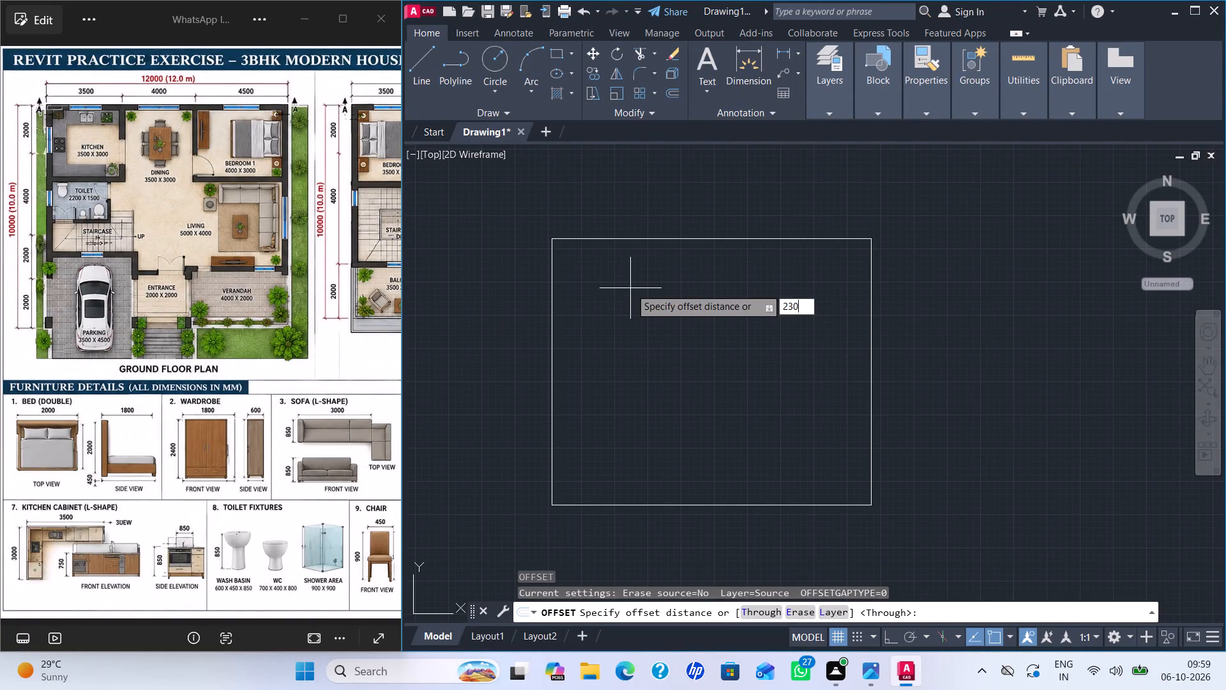
key("Return")
left_click(643, 238)
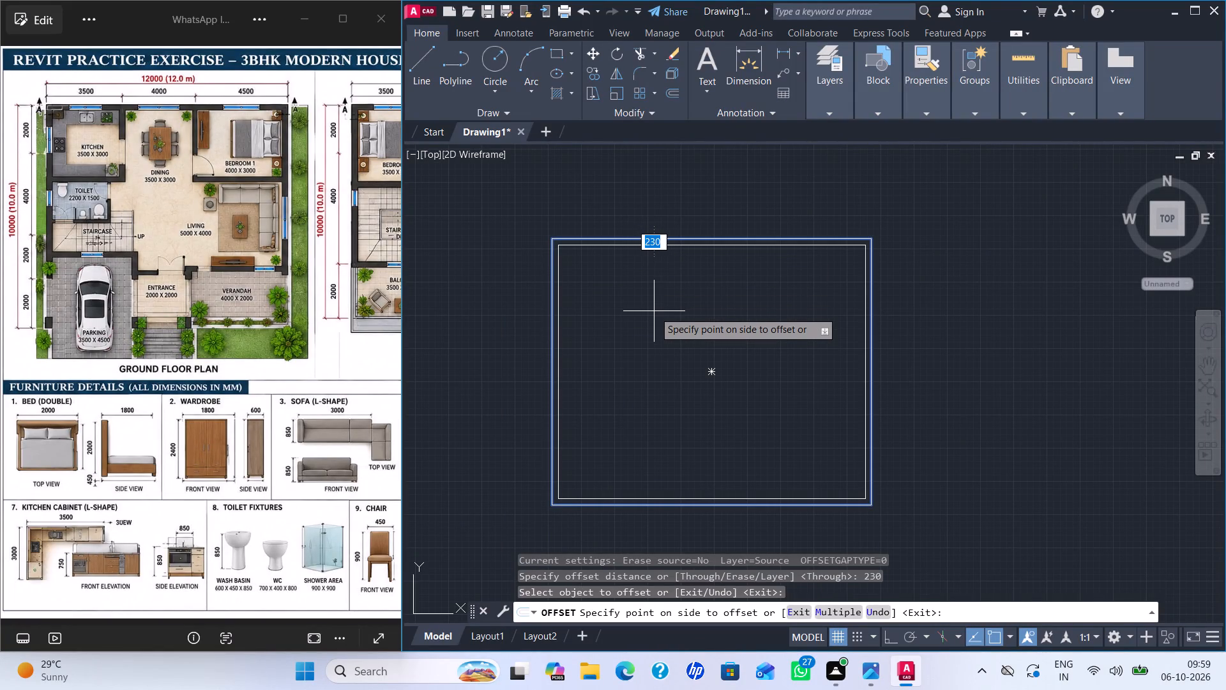
left_click(654, 311)
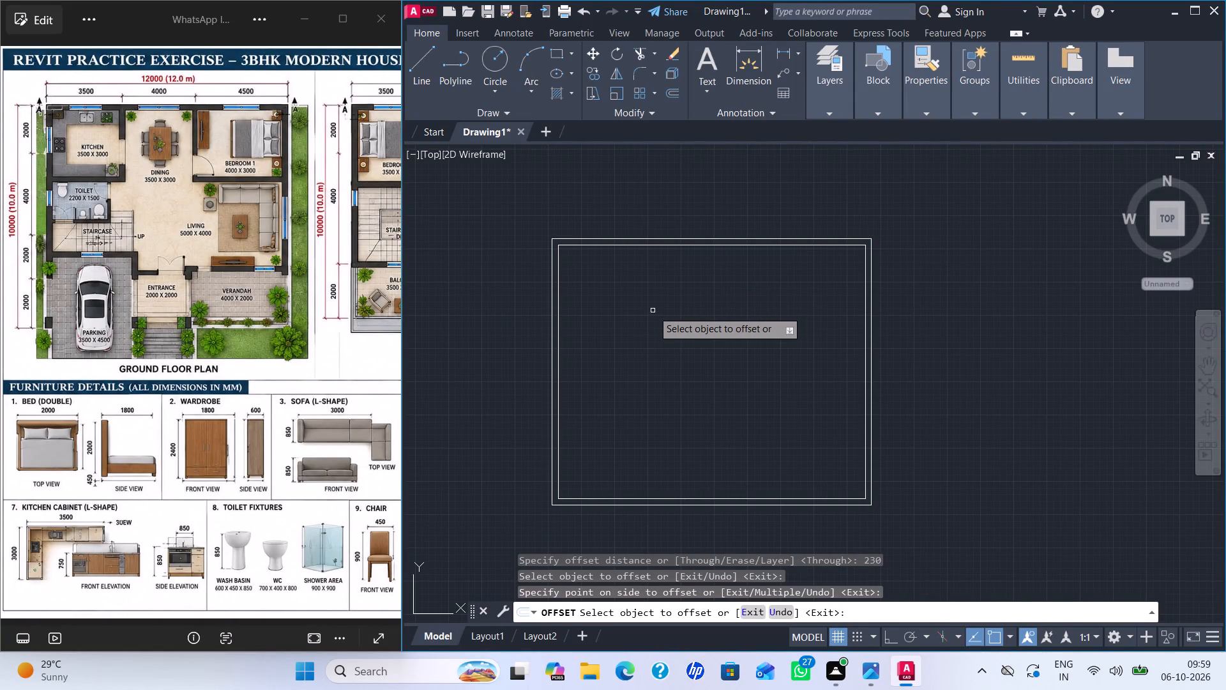
middle_click_drag(614, 307, 629, 284)
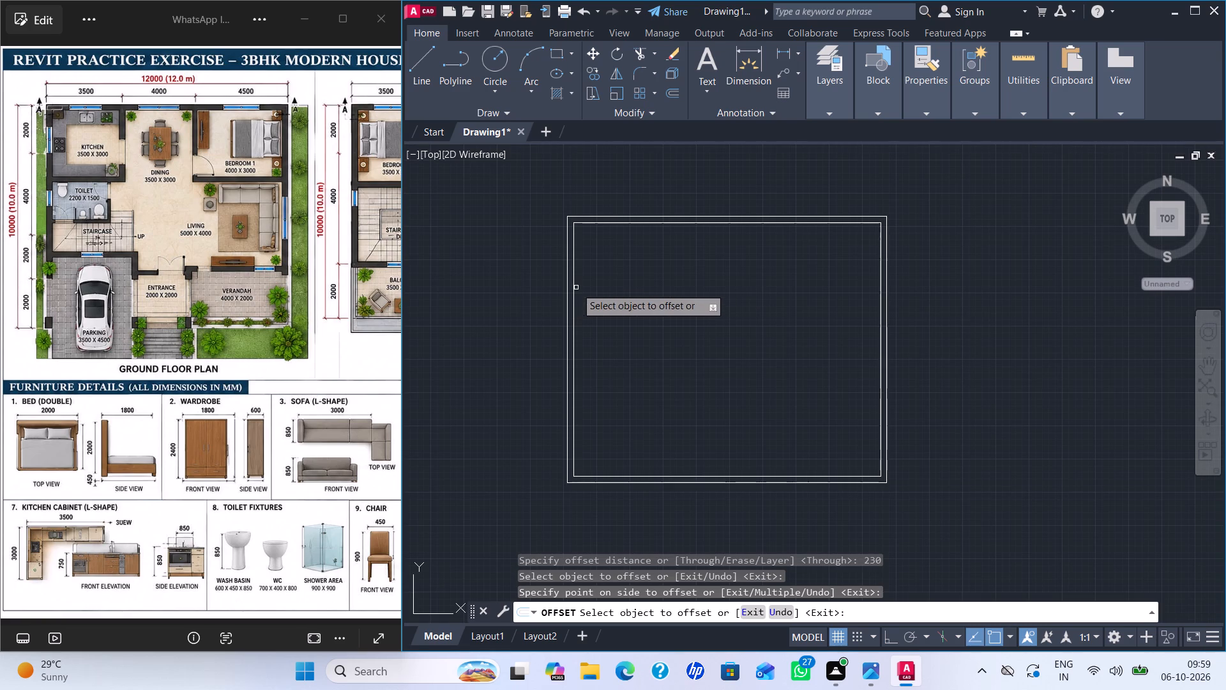
key("Escape")
Explode both the outer and inner wall rectangles into separate lines.
left_click_drag(593, 287, 590, 279)
left_click(515, 231)
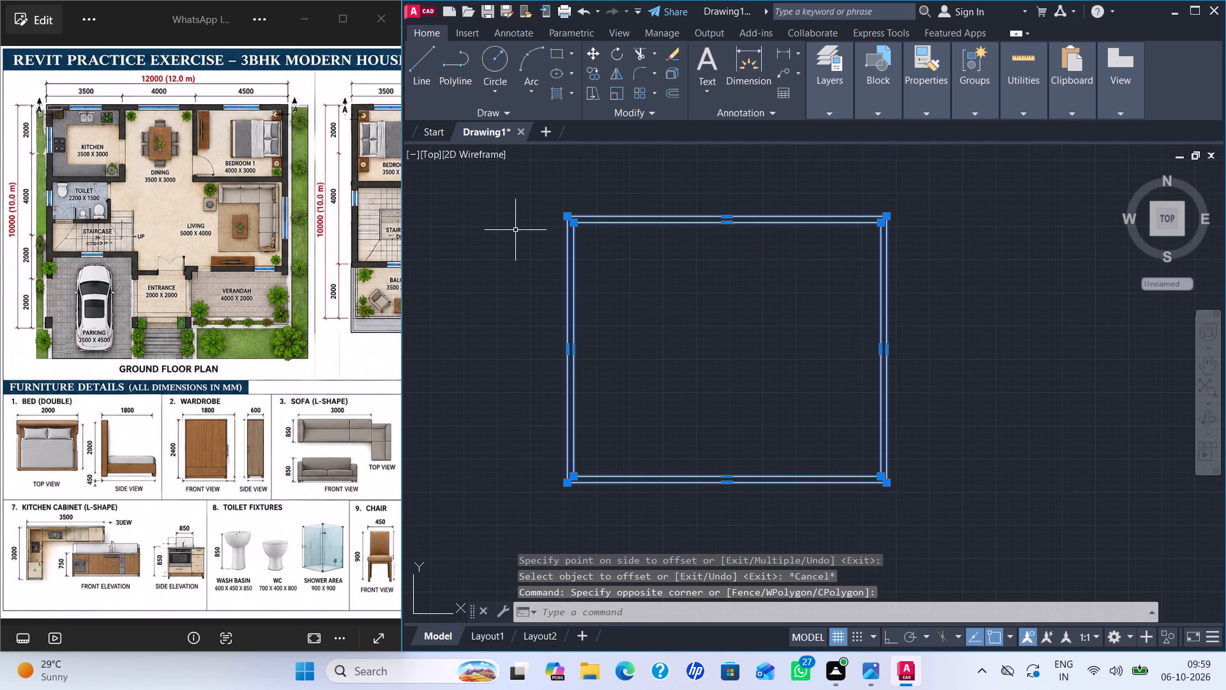
key("x")
key("Return")
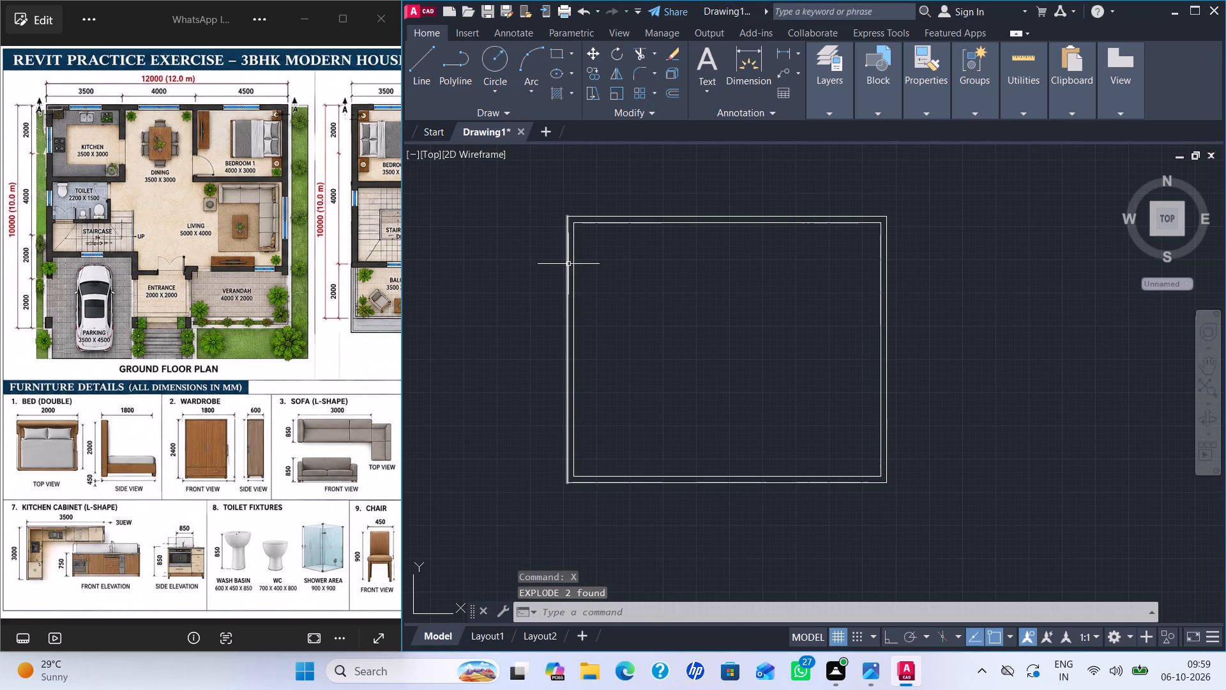
Offset the inner line of the left external wall 3500 mm to the right for the kitchen width.
key("o")
key("Return")
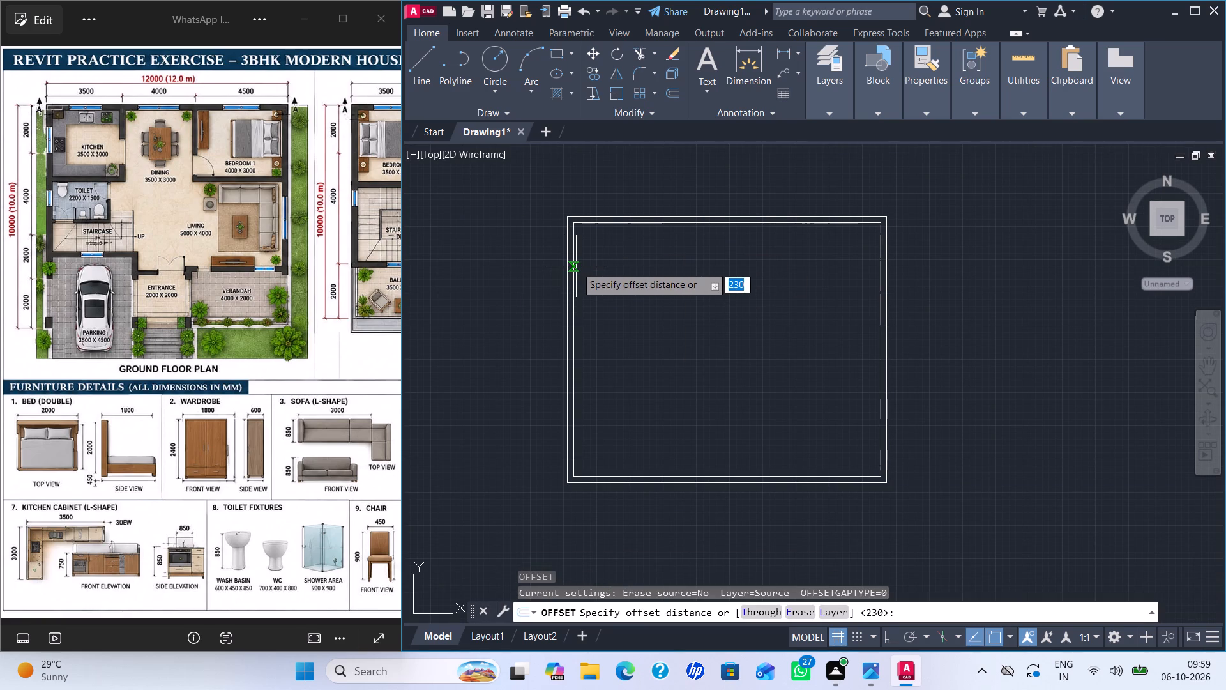
type("35")
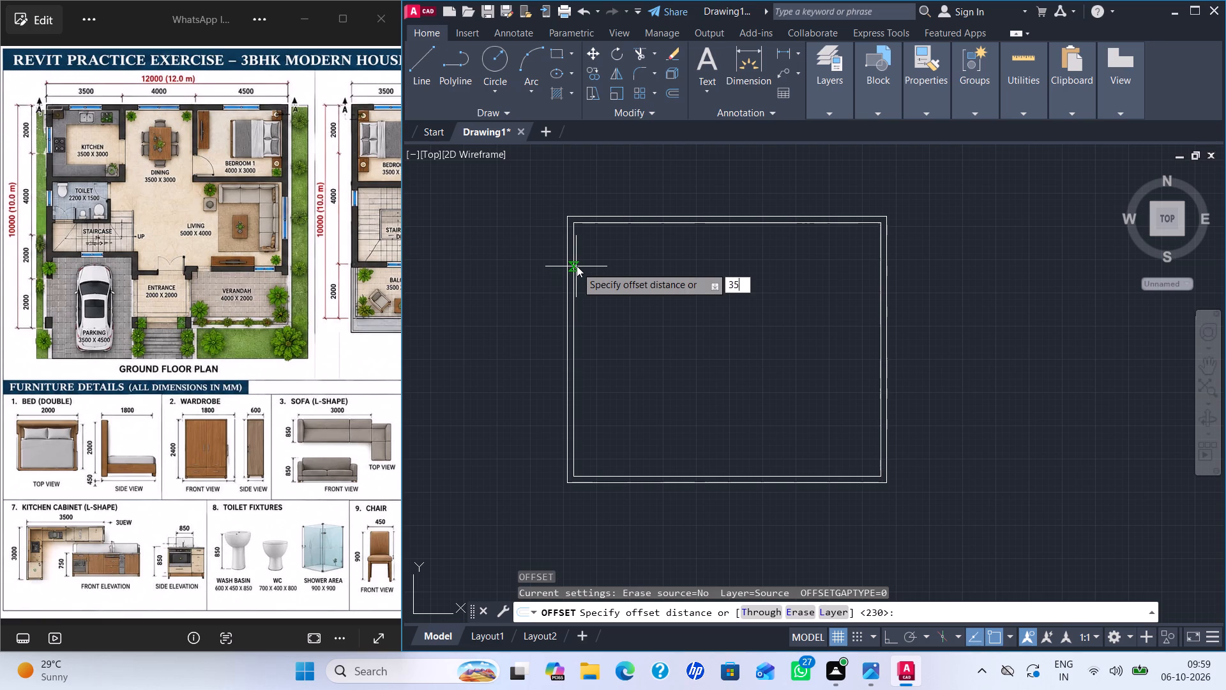
type("00")
key("Return")
left_click(575, 266)
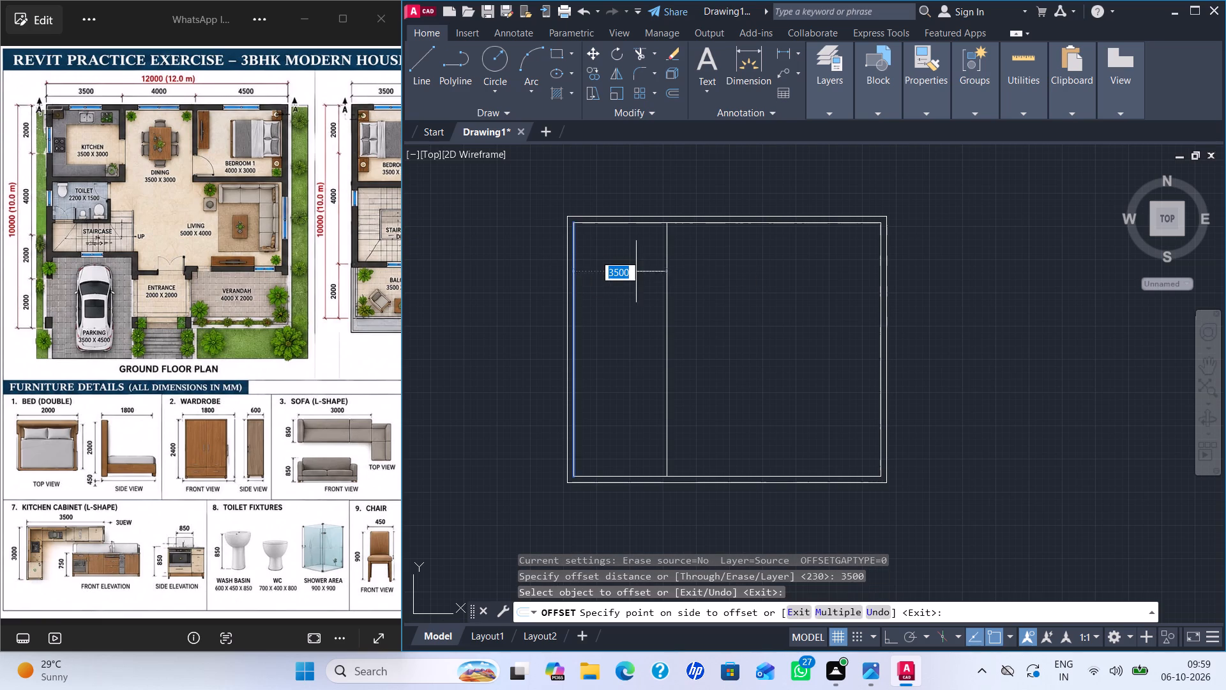
left_click(676, 277)
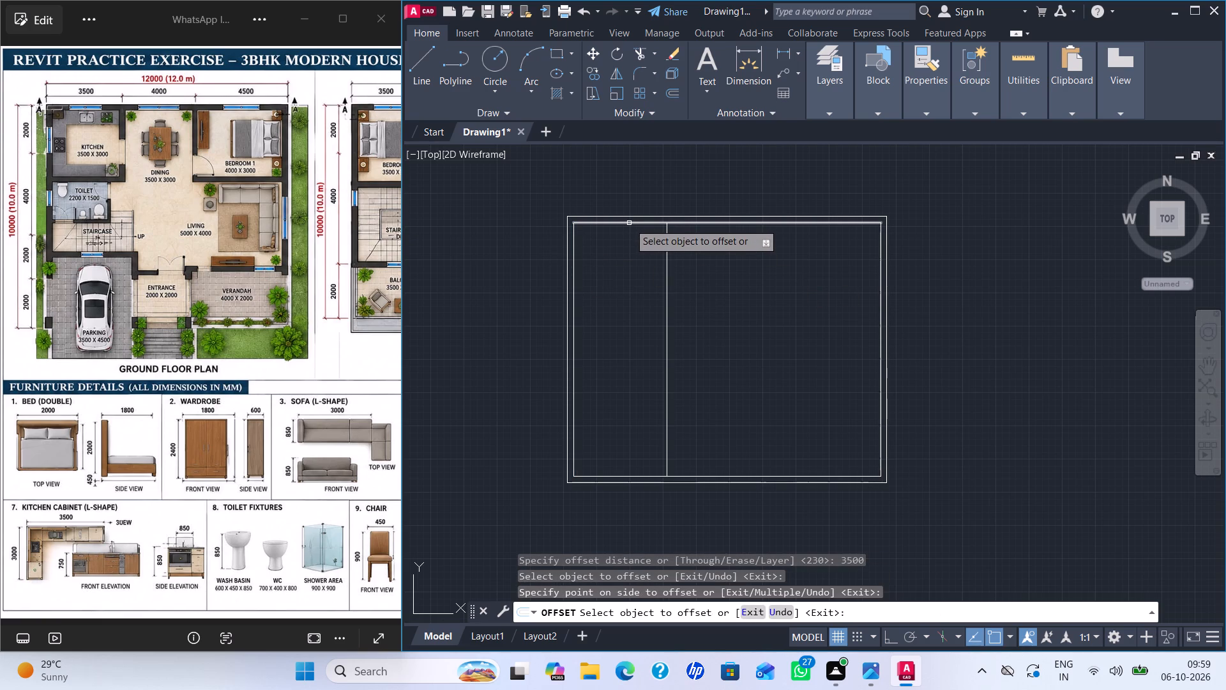
Offset the inner line of the top external wall 3000 mm downward for the kitchen depth.
left_click(629, 223)
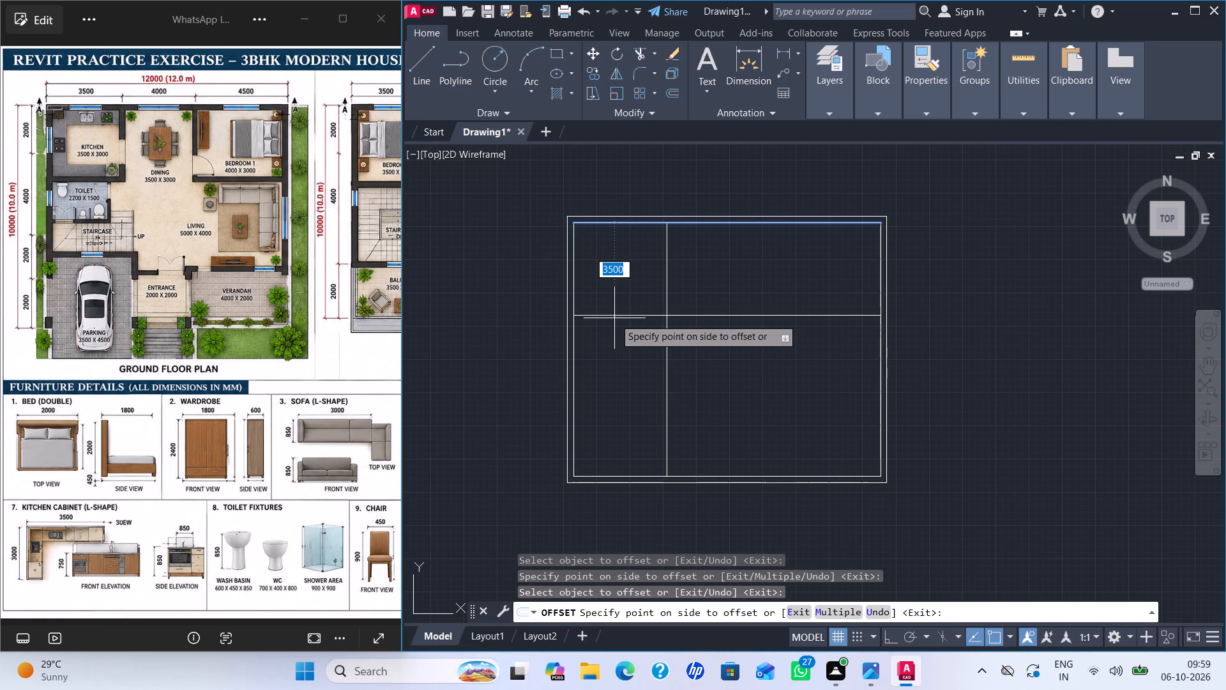
key("3")
type("000")
key("Return")
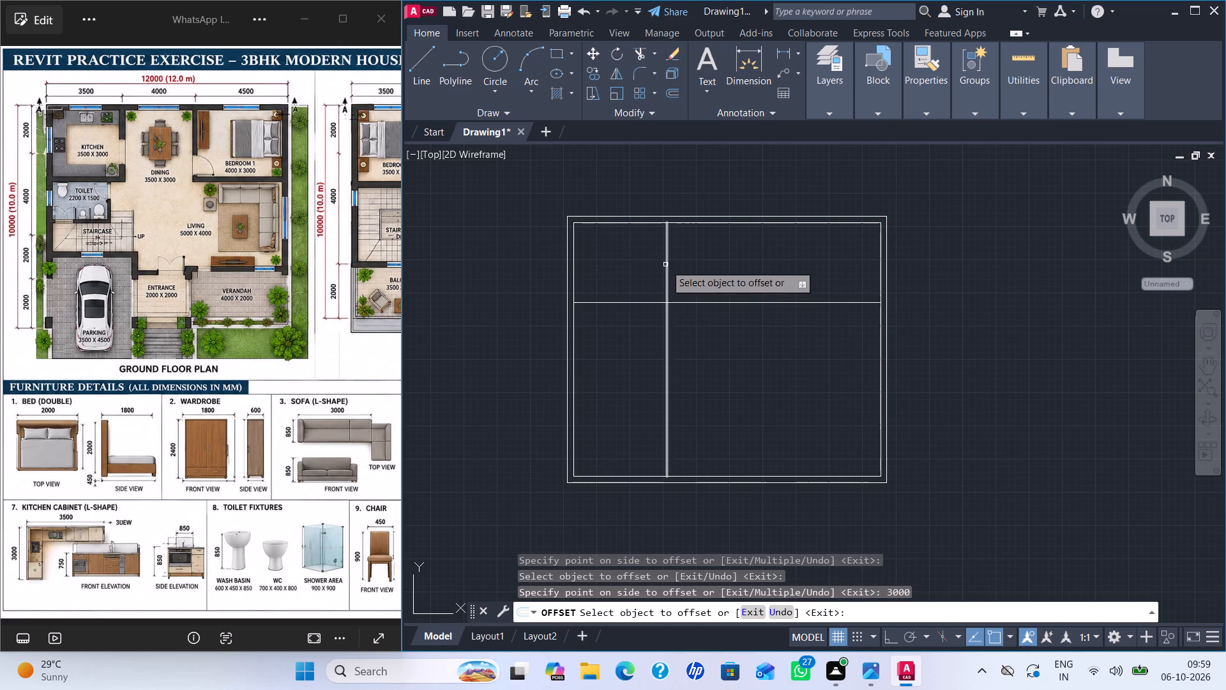
Offset the kitchen's vertical and horizontal partition lines 230 mm outward to give both walls their thickness.
left_click(665, 264)
type("23")
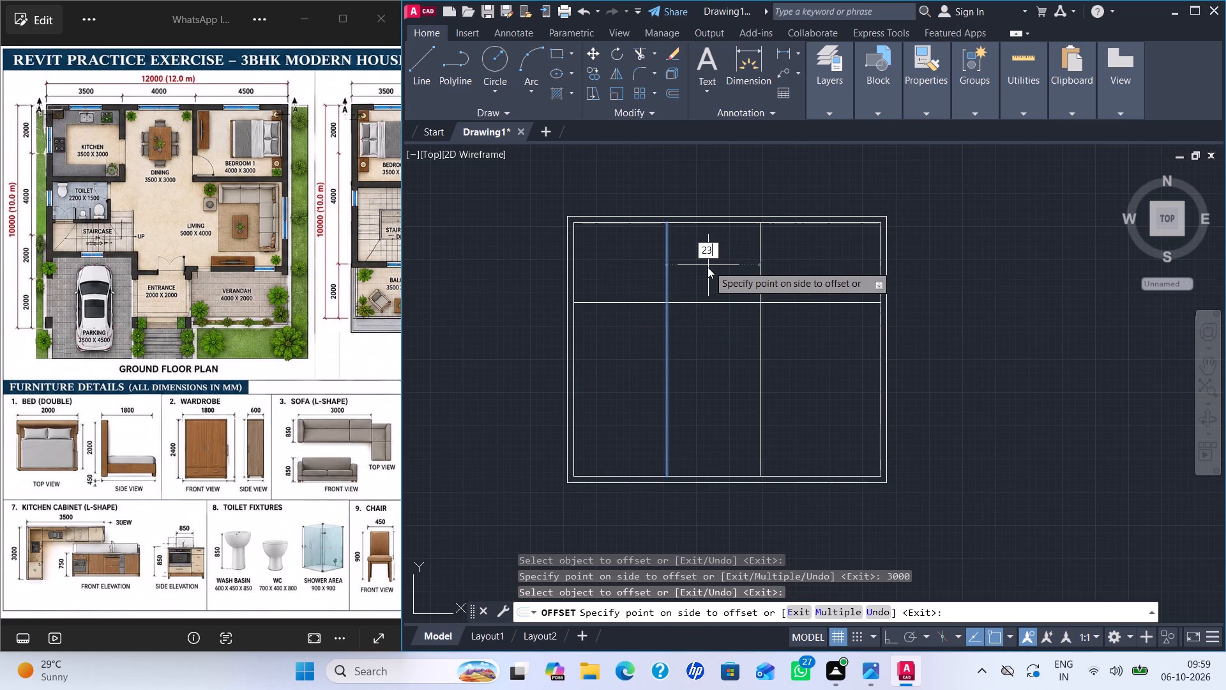
key("0")
key("Return")
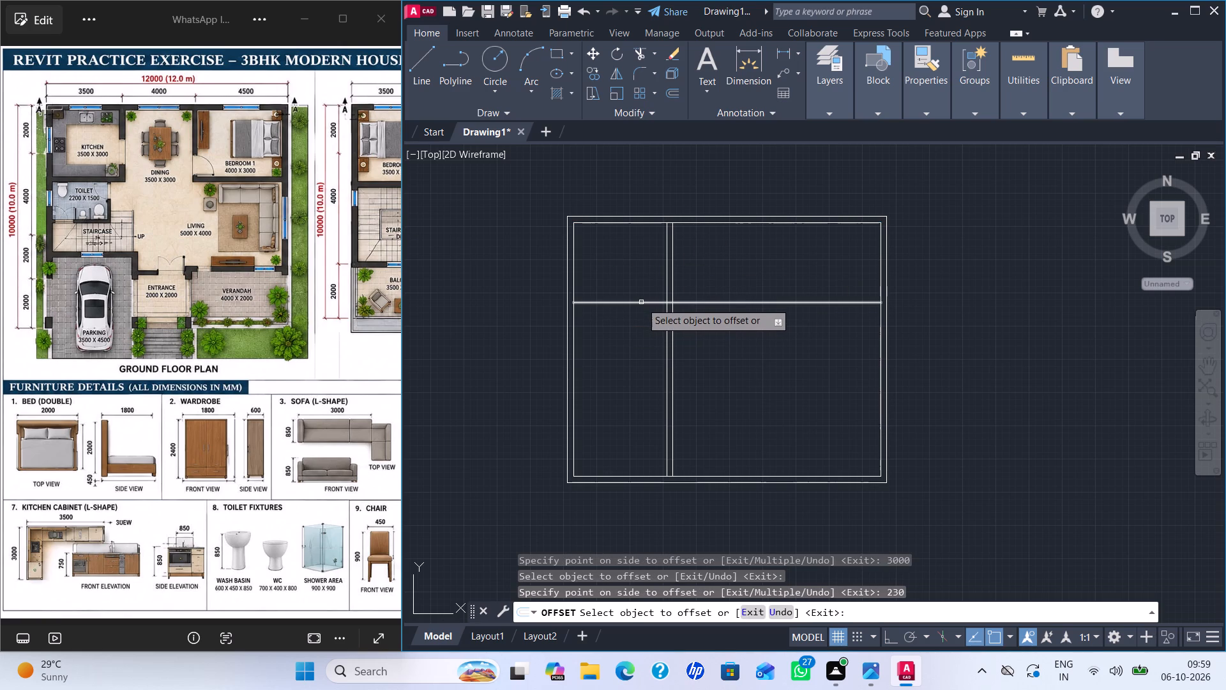
left_click(641, 302)
type("230")
key("Return")
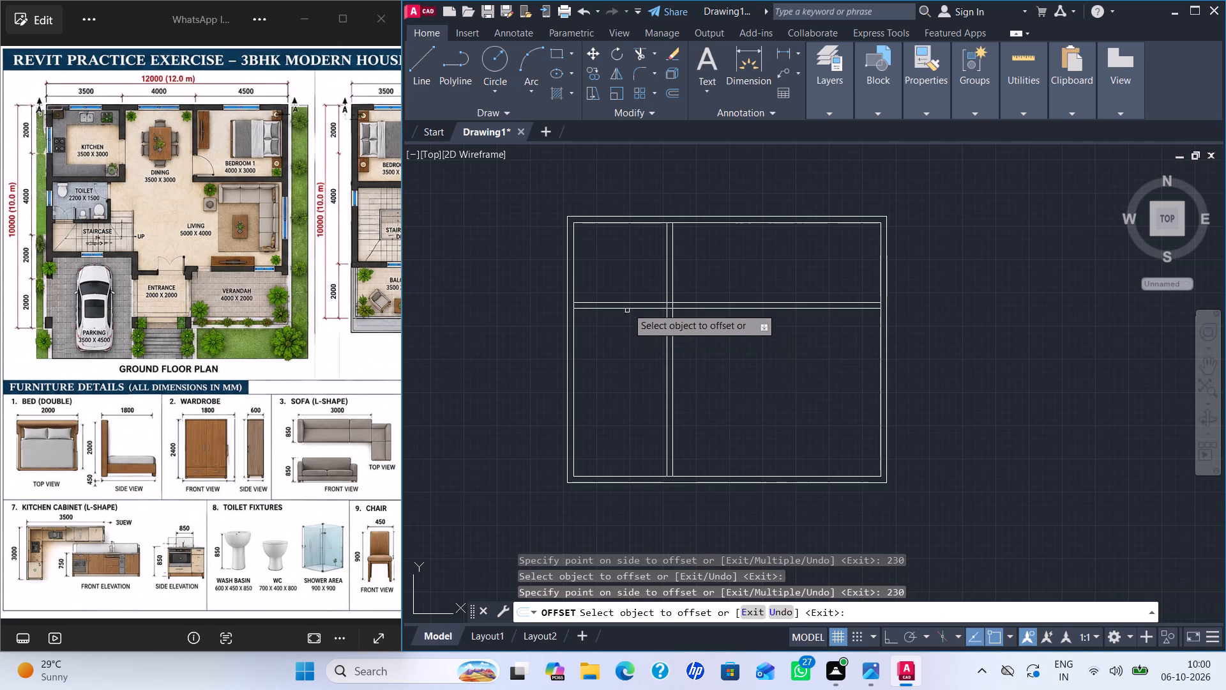
Offset the right external wall's inner line 4000 mm inward for Bedroom 1, and offset that new line 230 mm for the wall thickness.
left_click(882, 252)
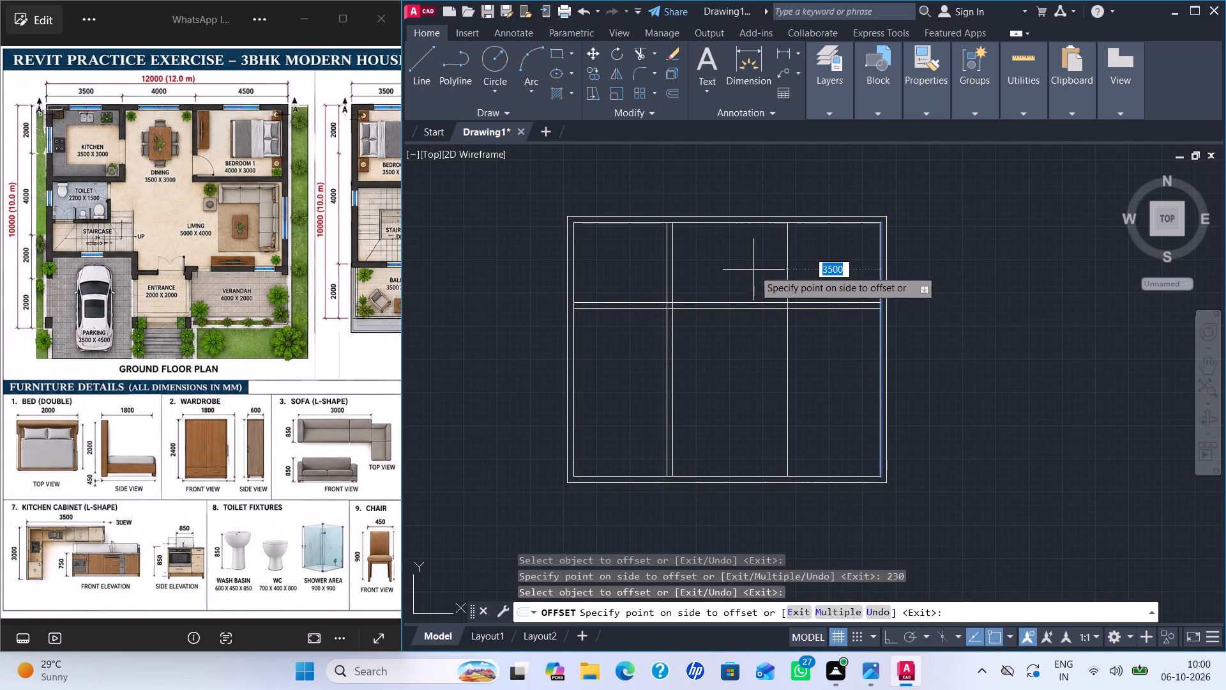
type("4000")
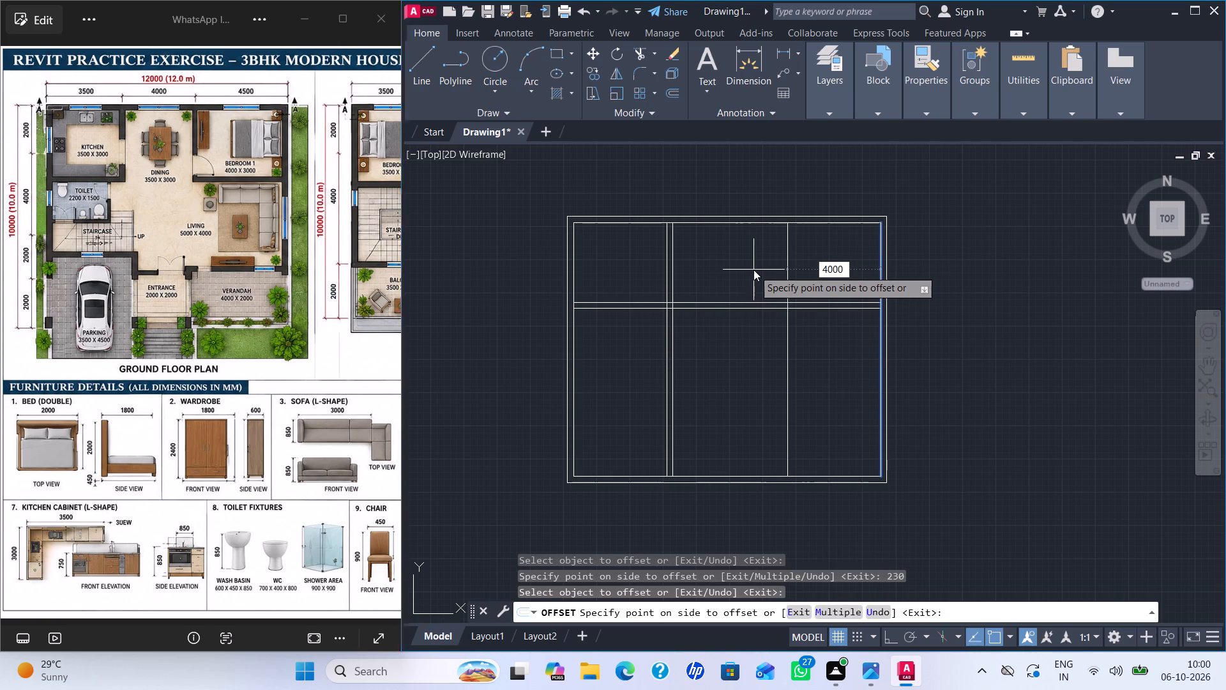
key("Return")
left_click(772, 259)
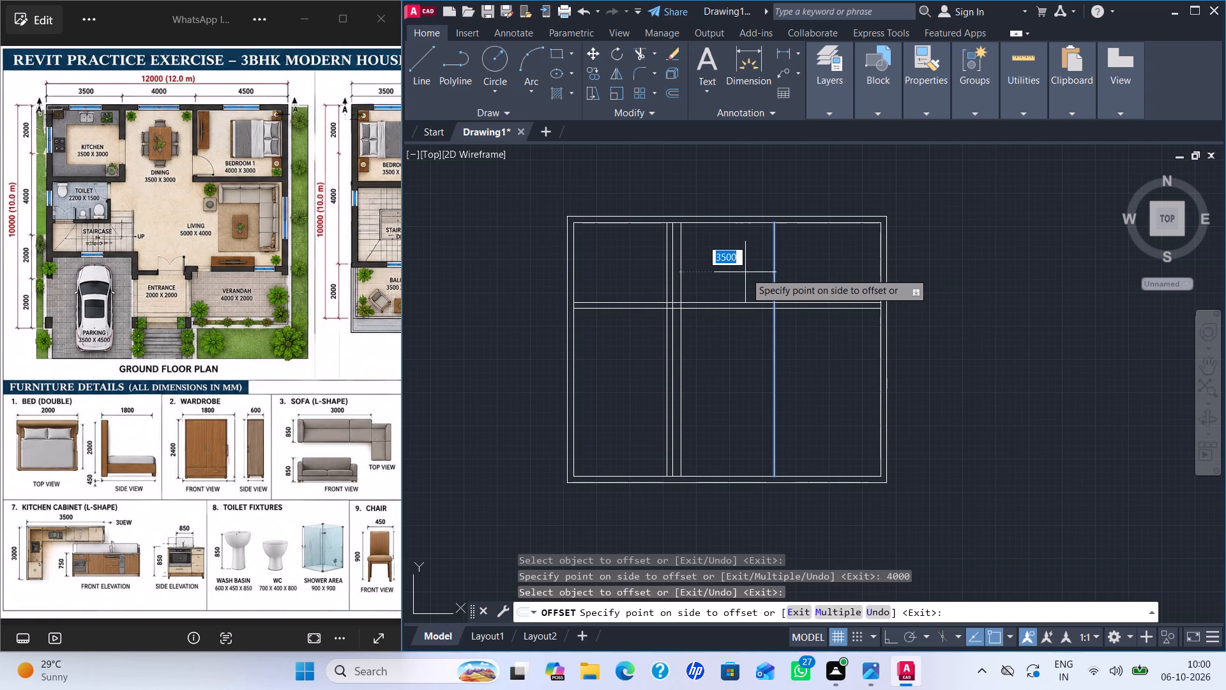
type("230")
key("Return")
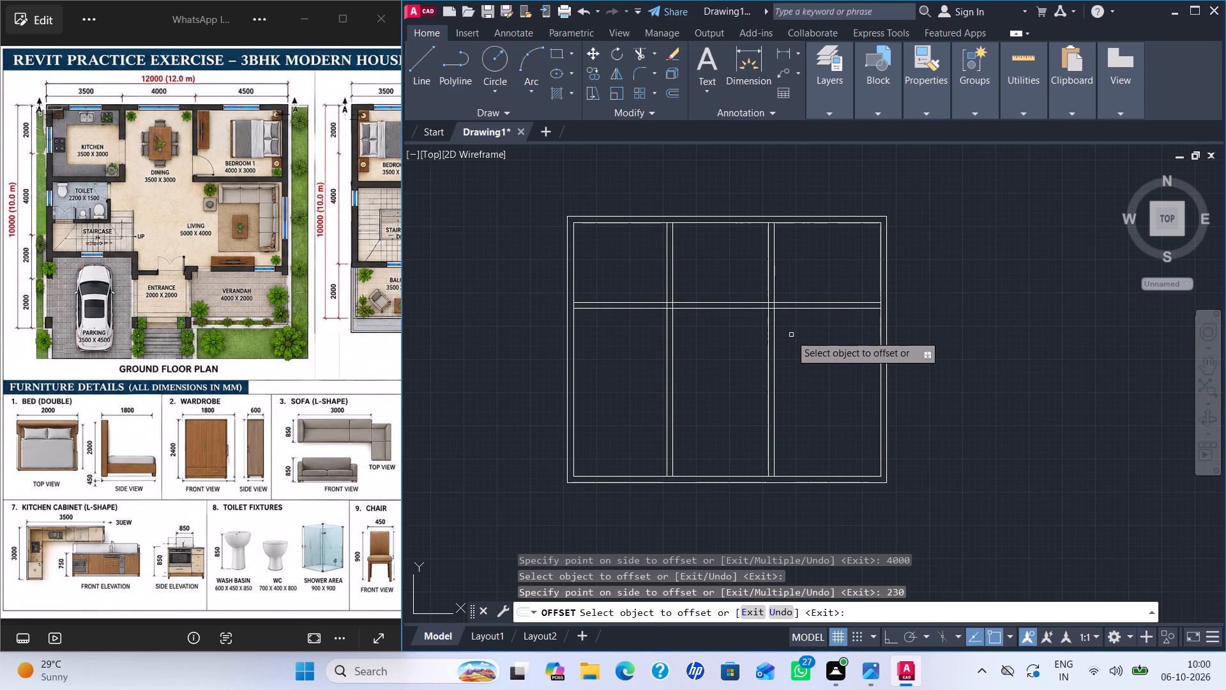
key("Escape")
key("Escape")
Trim the partition lines running below the kitchen and Bedroom 1 and across the dining area between them.
key("t")
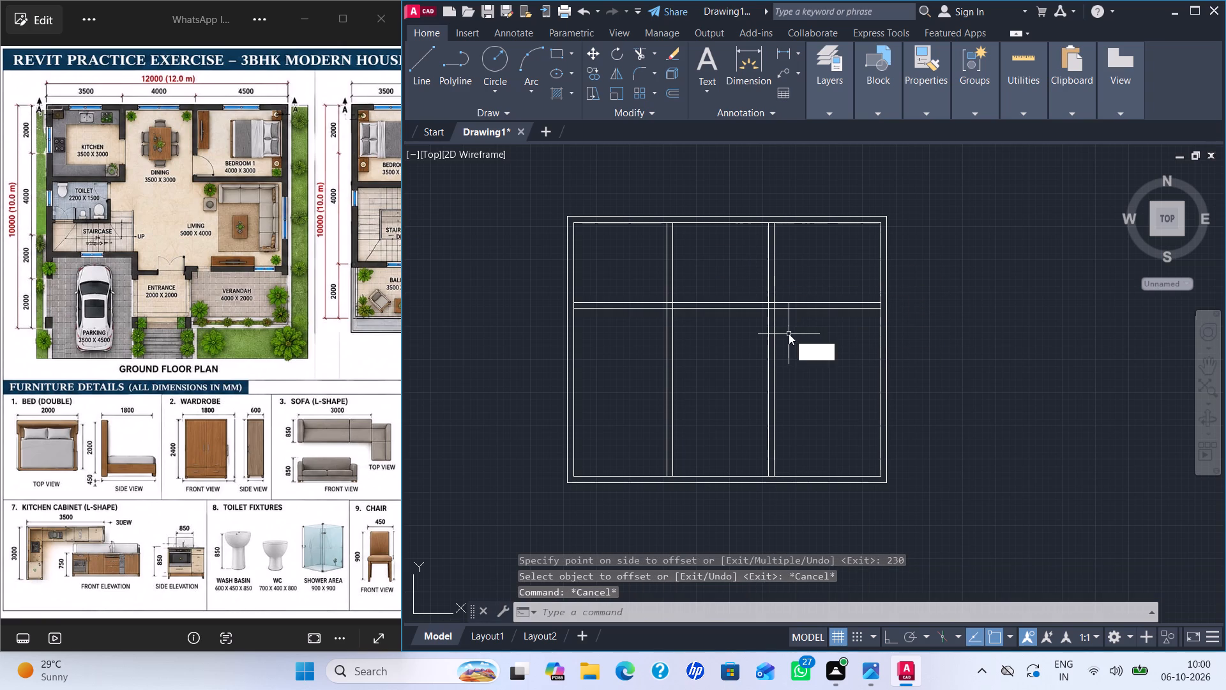
key("r")
key("Return")
left_click_drag(789, 332, 647, 336)
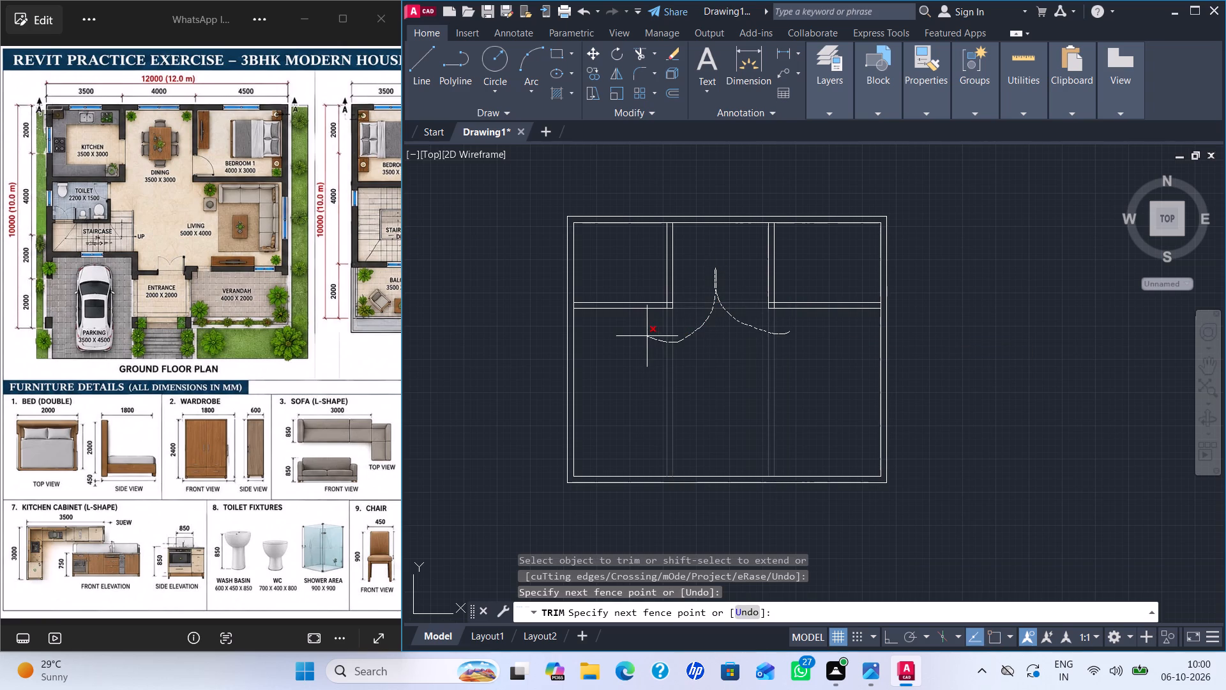
left_click_drag(647, 336, 647, 335)
Trim the overlapping line ends at the lower corners of the kitchen and Bedroom 1 walls.
scroll(691, 320, "up", 3)
middle_click_drag(683, 318, 732, 412)
scroll(603, 333, "up", 3)
left_click_drag(764, 328, 663, 410)
scroll(787, 388, "down", 6)
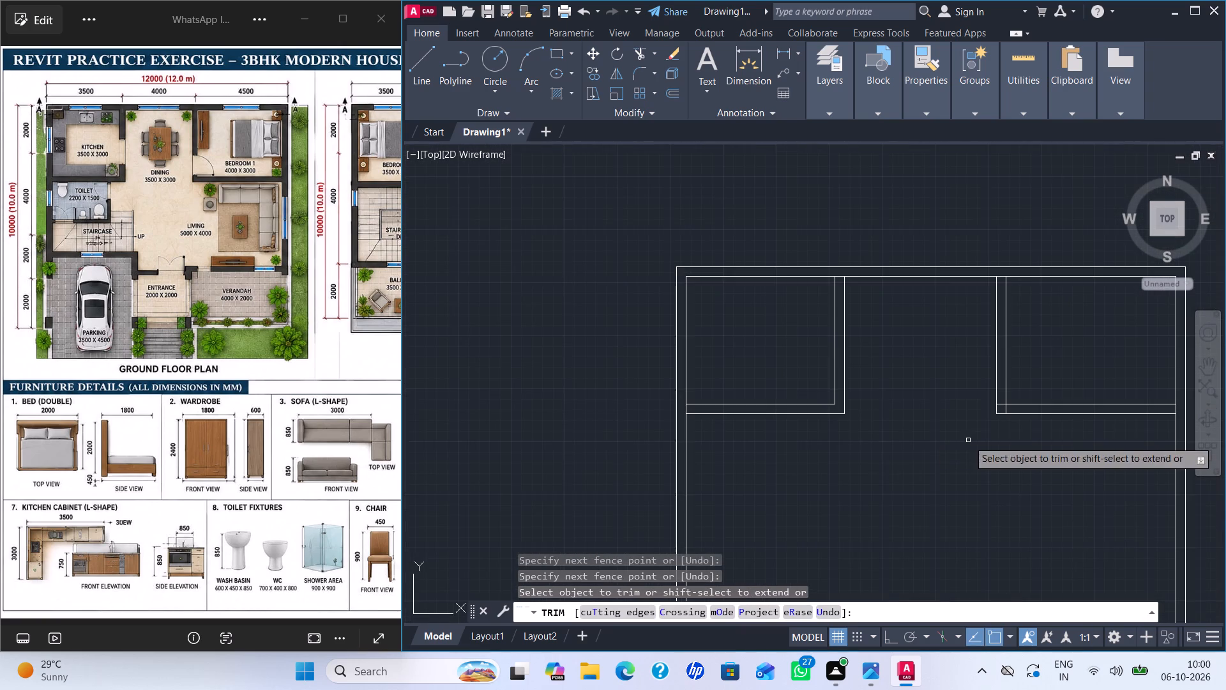
middle_click_drag(922, 424, 601, 388)
scroll(676, 358, "up", 5)
left_click_drag(693, 405, 736, 496)
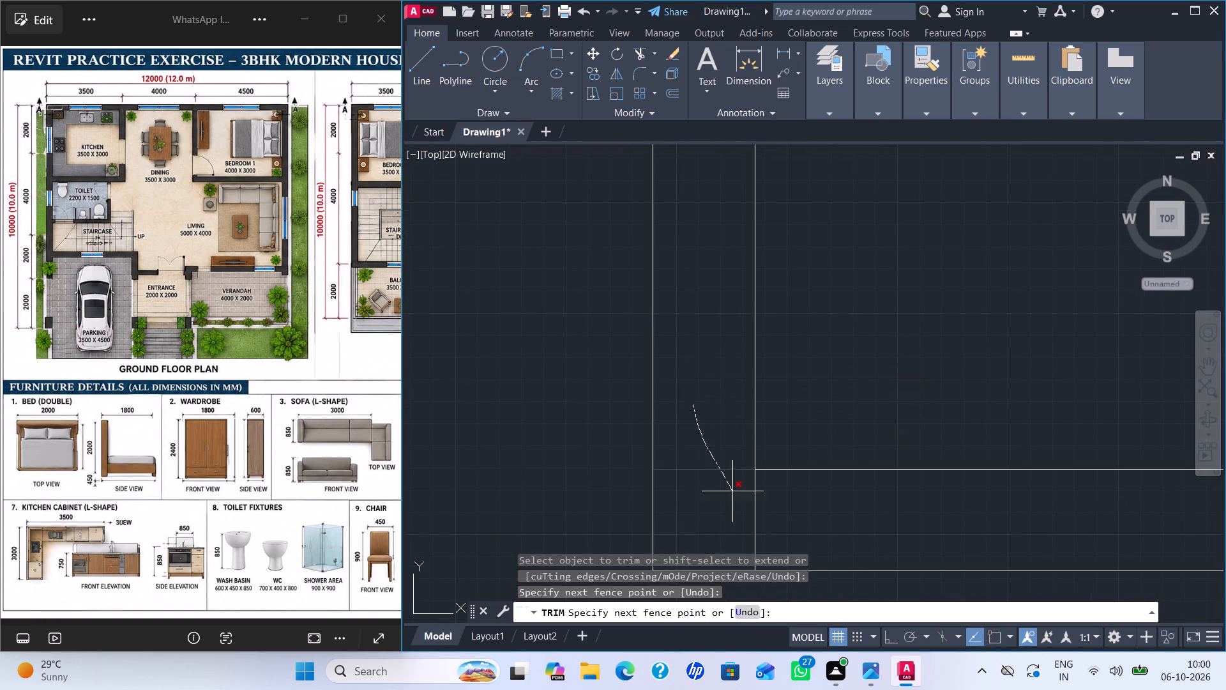
left_click_drag(736, 496, 833, 500)
scroll(829, 499, "down", 3)
scroll(693, 480, "down", 4)
scroll(686, 516, "up", 1)
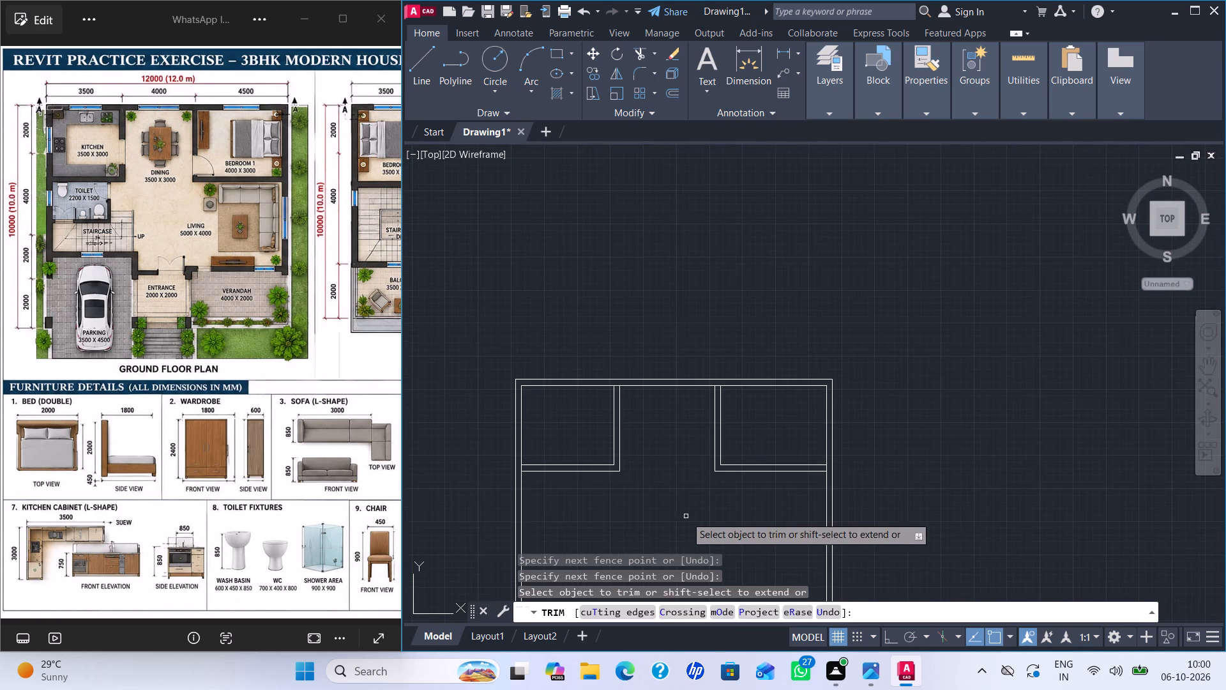
middle_click_drag(699, 464, 780, 270)
middle_click_drag(766, 359, 766, 378)
scroll(734, 349, "up", 1)
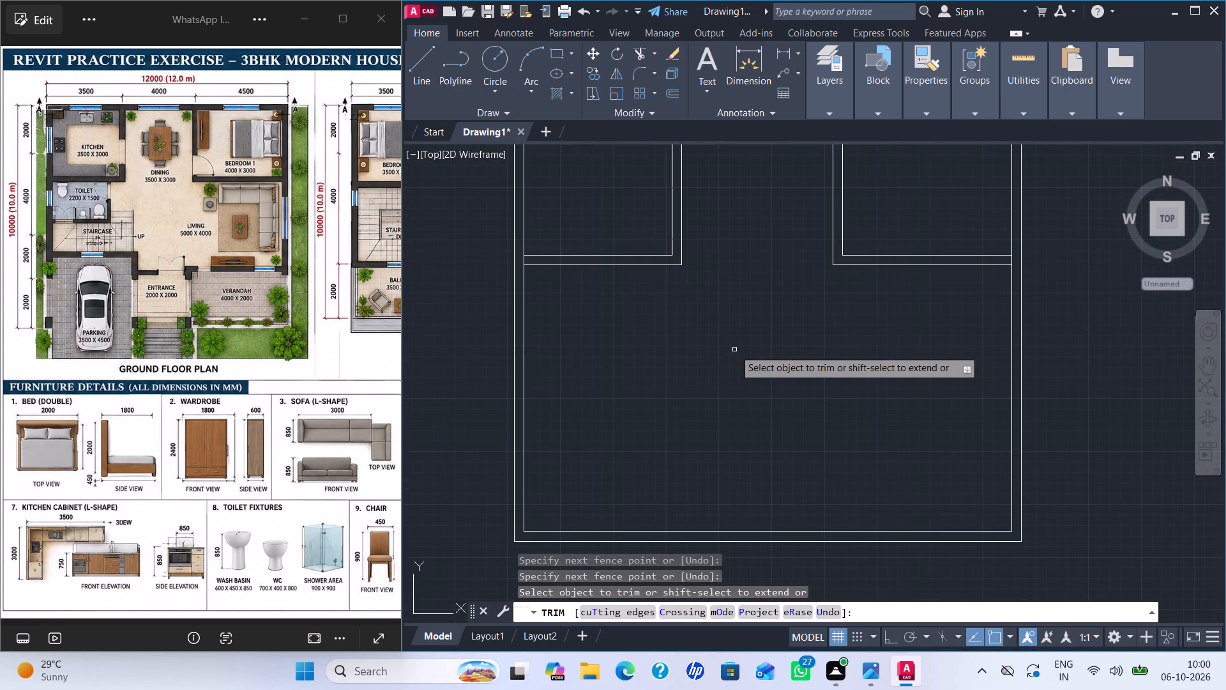
middle_click_drag(734, 348, 746, 443)
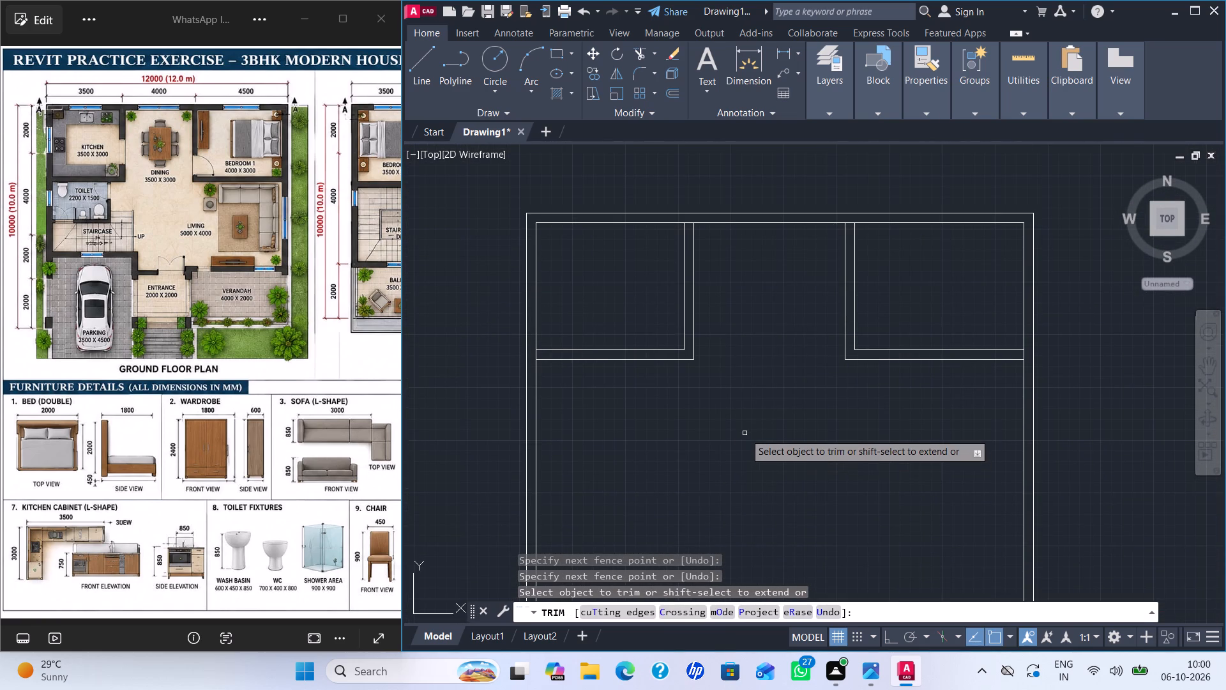
key("Escape")
Lay out the toilet by offsetting the left wall's inner line 2200 mm inward and the kitchen's lower wall line 1500 mm downward.
key("o")
key("Return")
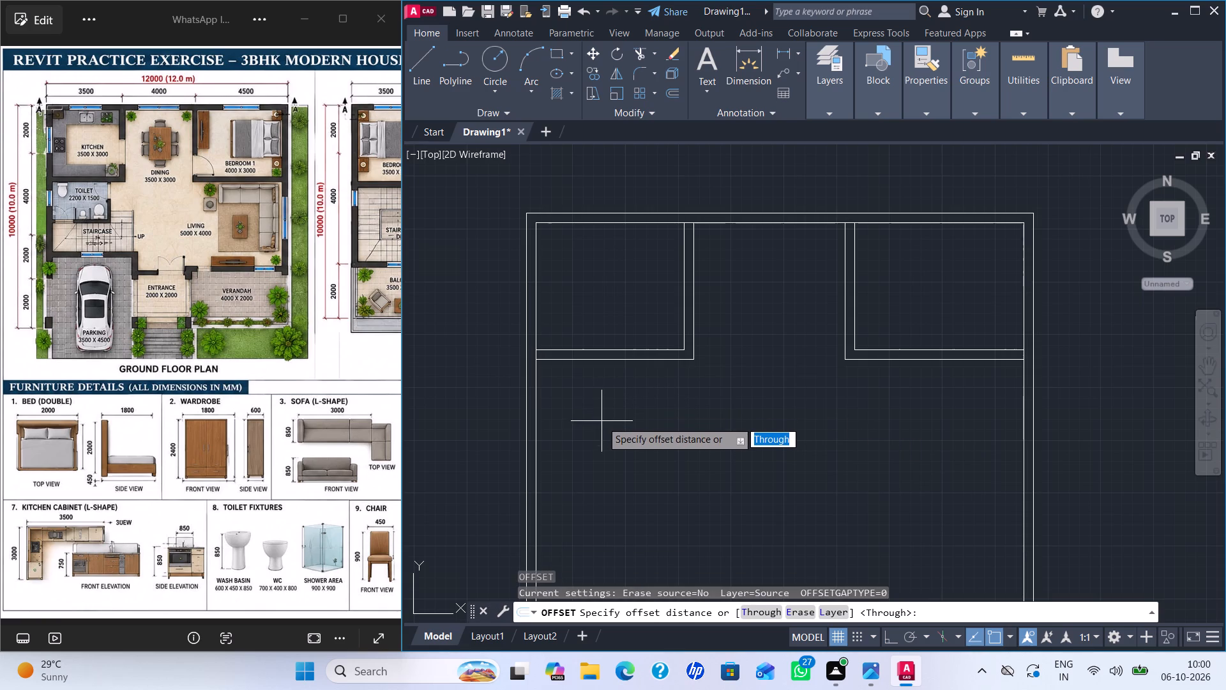
key("2")
key("2")
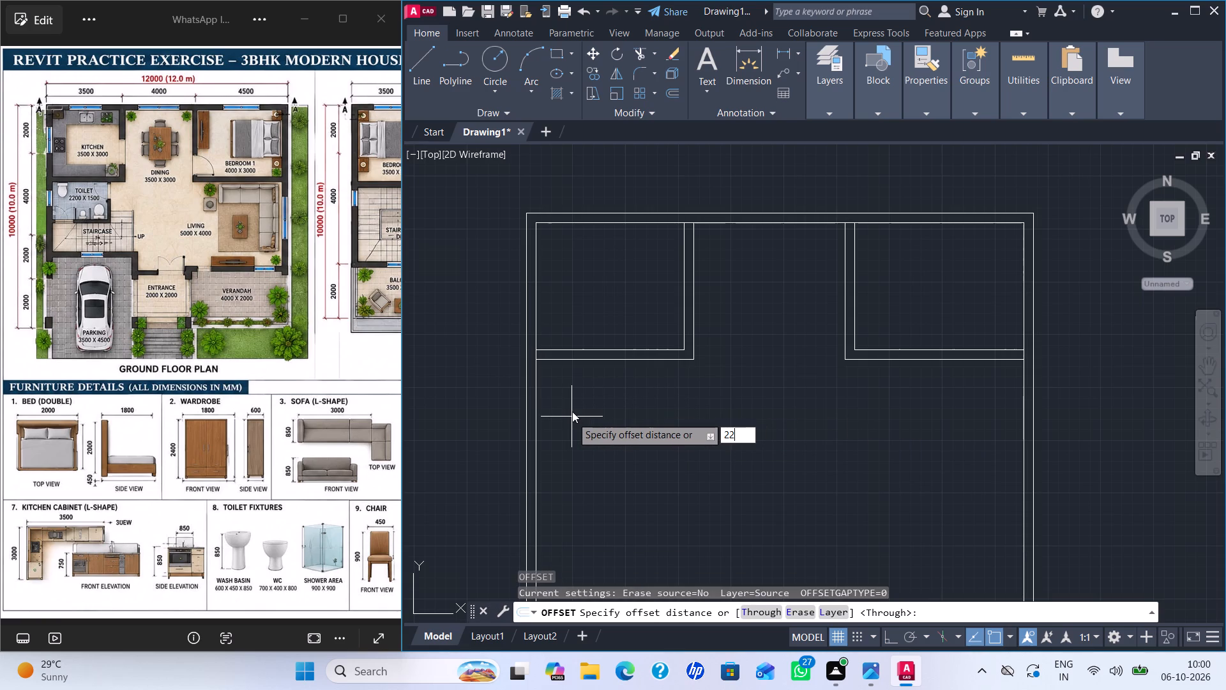
type("00")
key("Return")
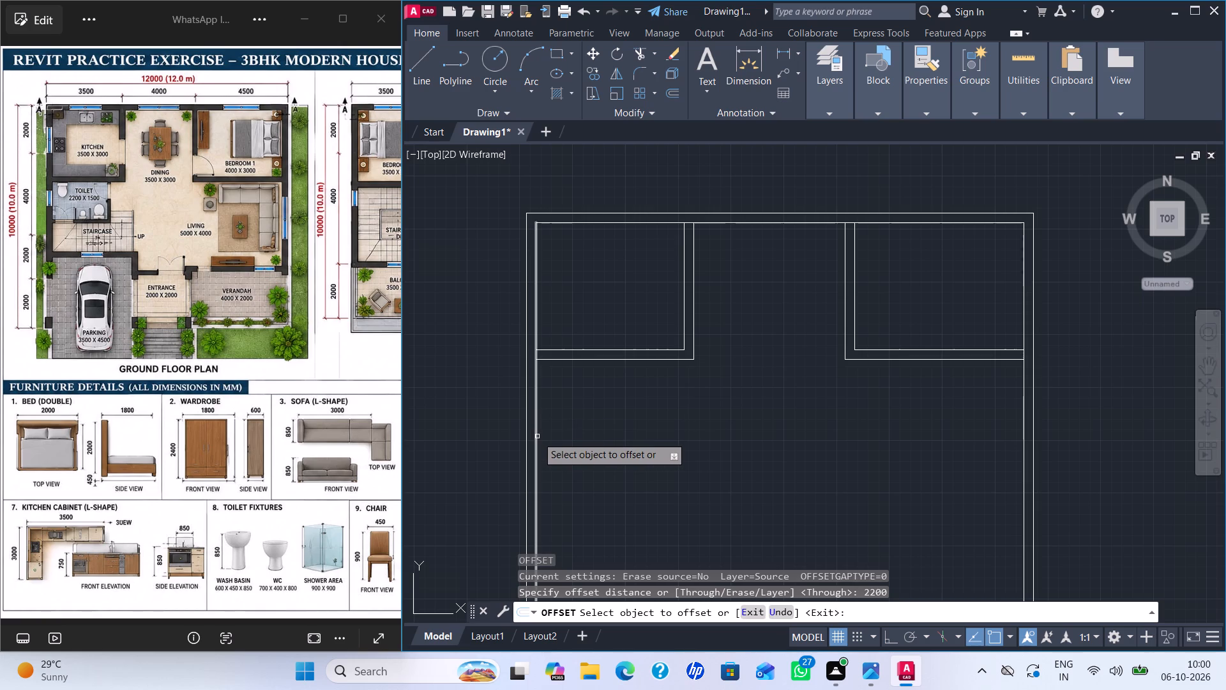
left_click(537, 436)
left_click(664, 443)
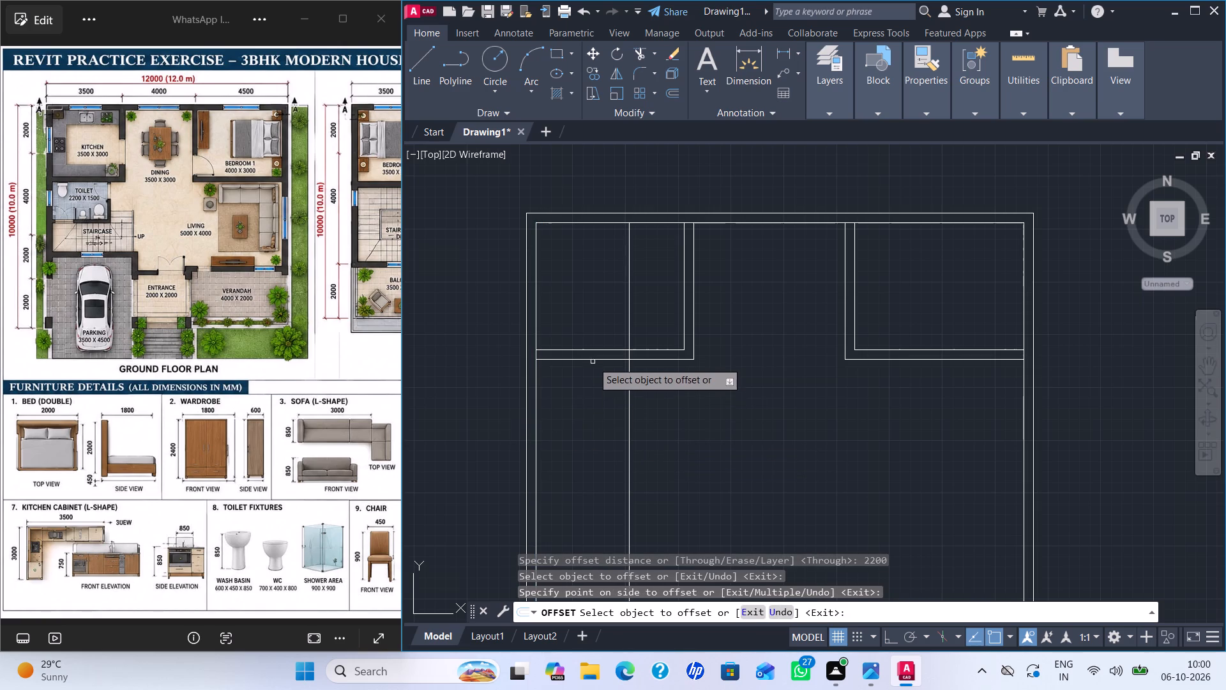
left_click(593, 360)
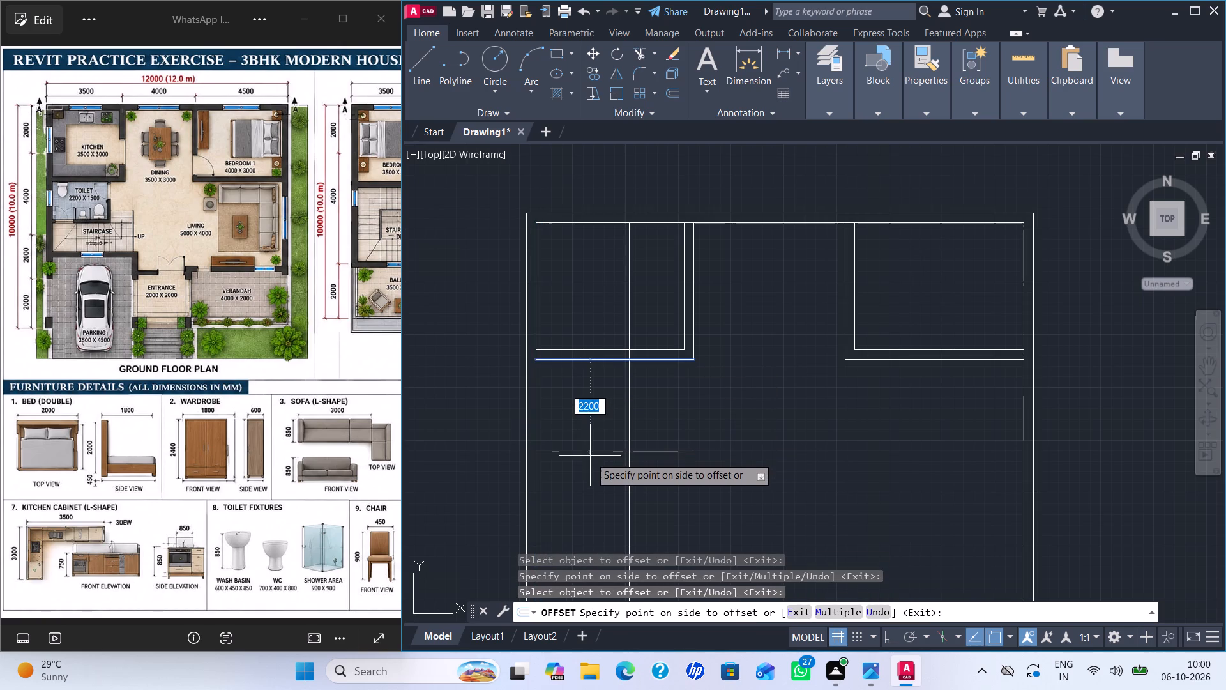
type("15")
type("OO")
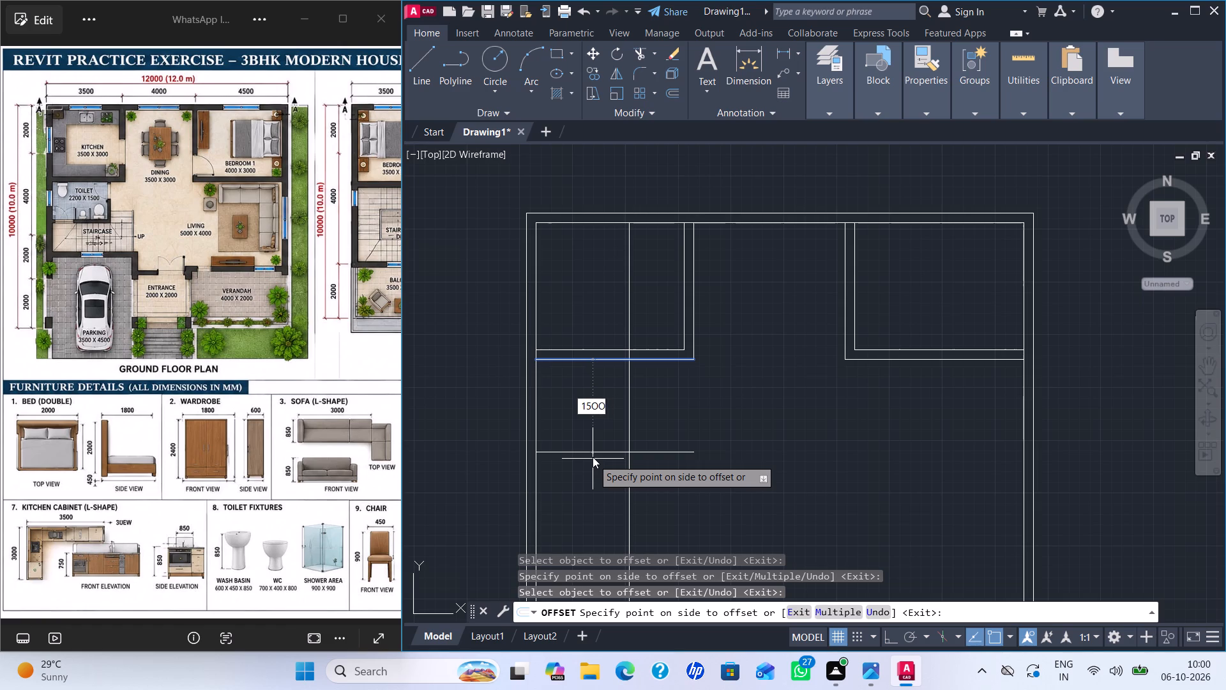
key("BackSpace")
key("BackSpace")
type("00")
key("Return")
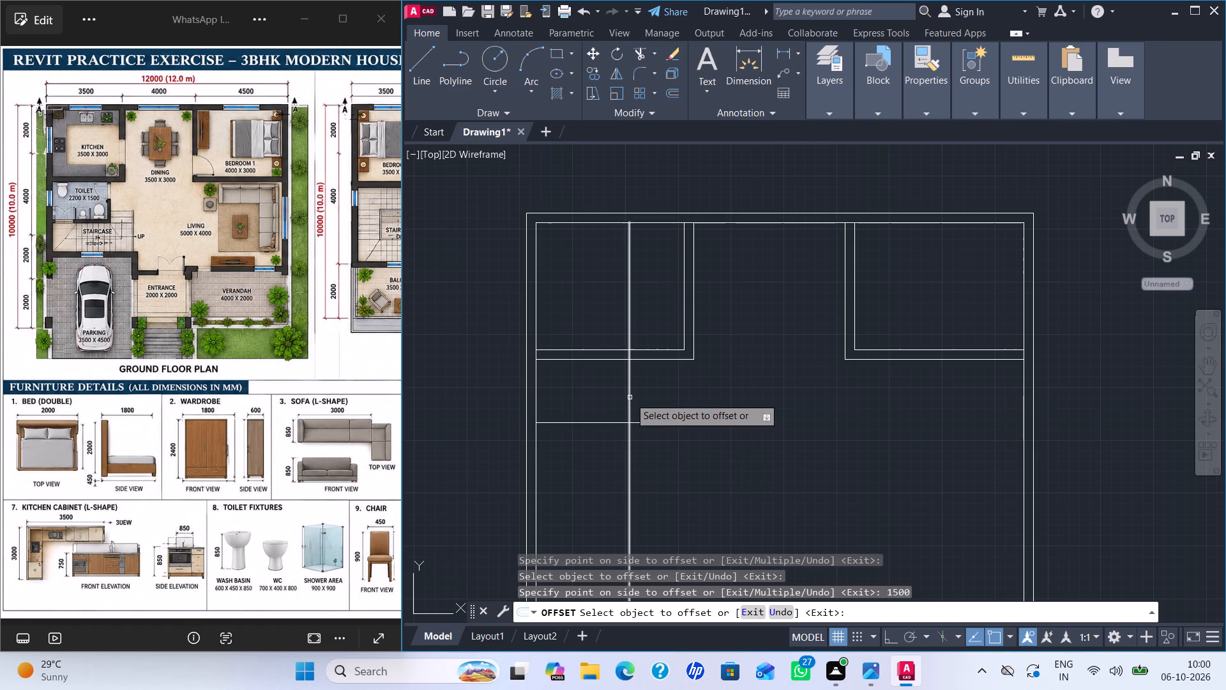
Offset the toilet's vertical and horizontal partition lines 115 mm outward to give its walls thickness.
left_click(630, 397)
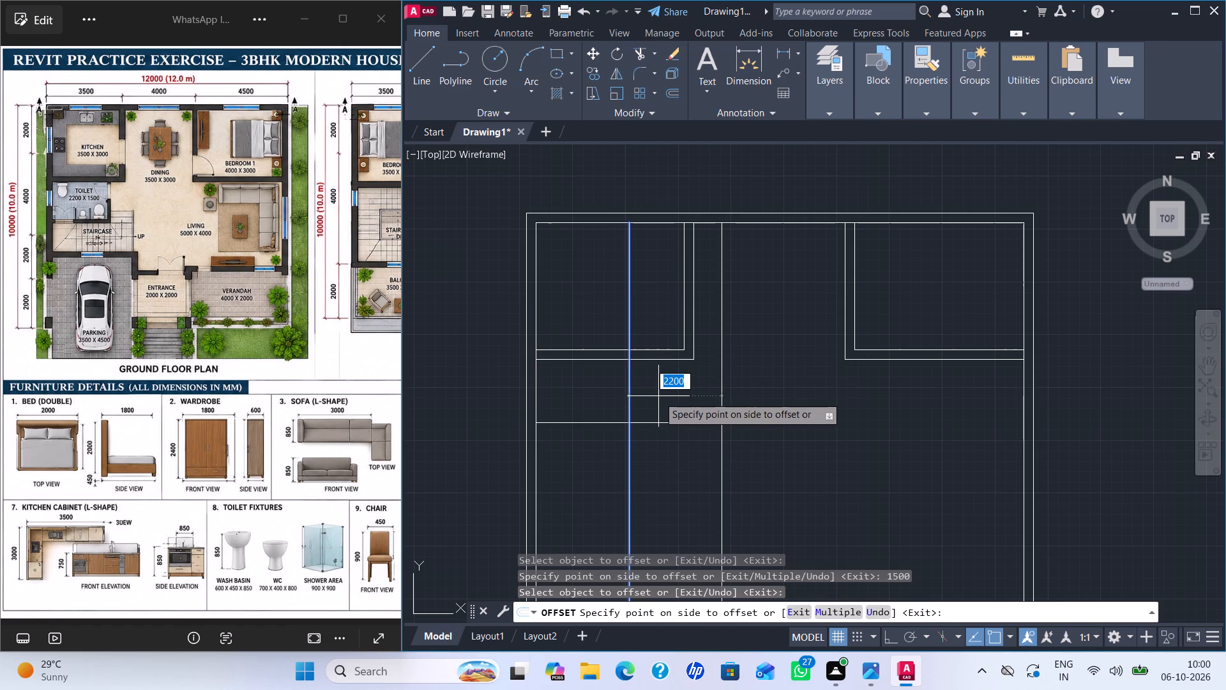
type("115")
key("Return")
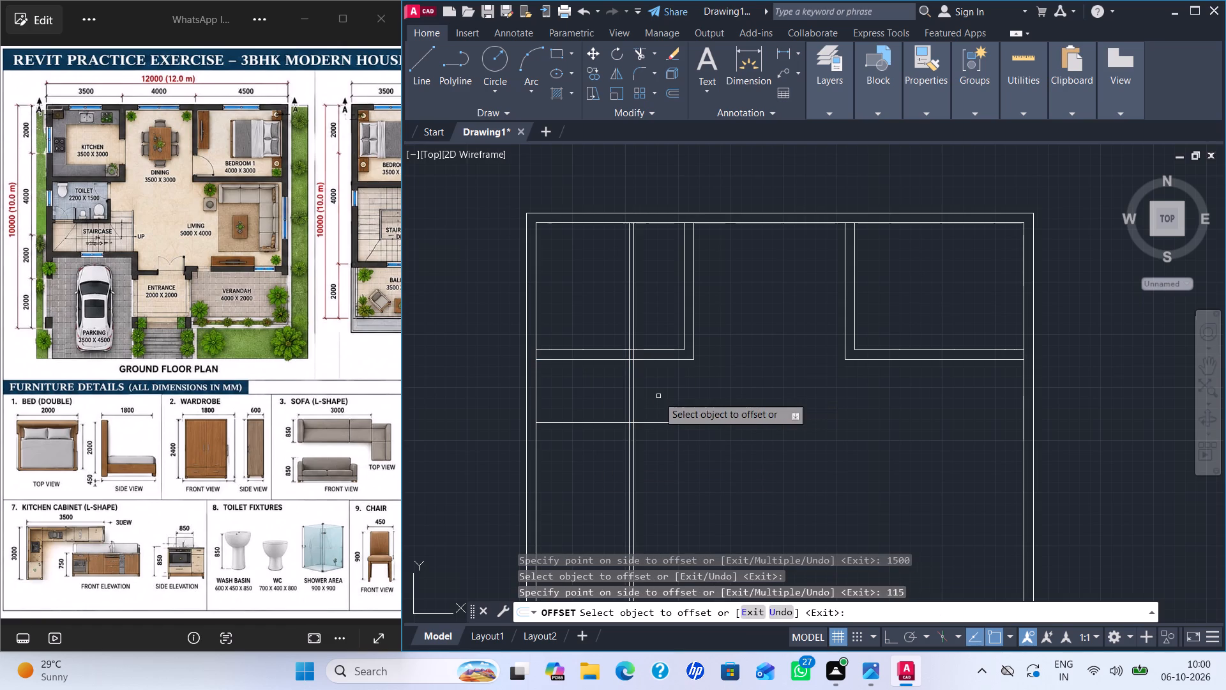
left_click(598, 423)
type("115")
key("Return")
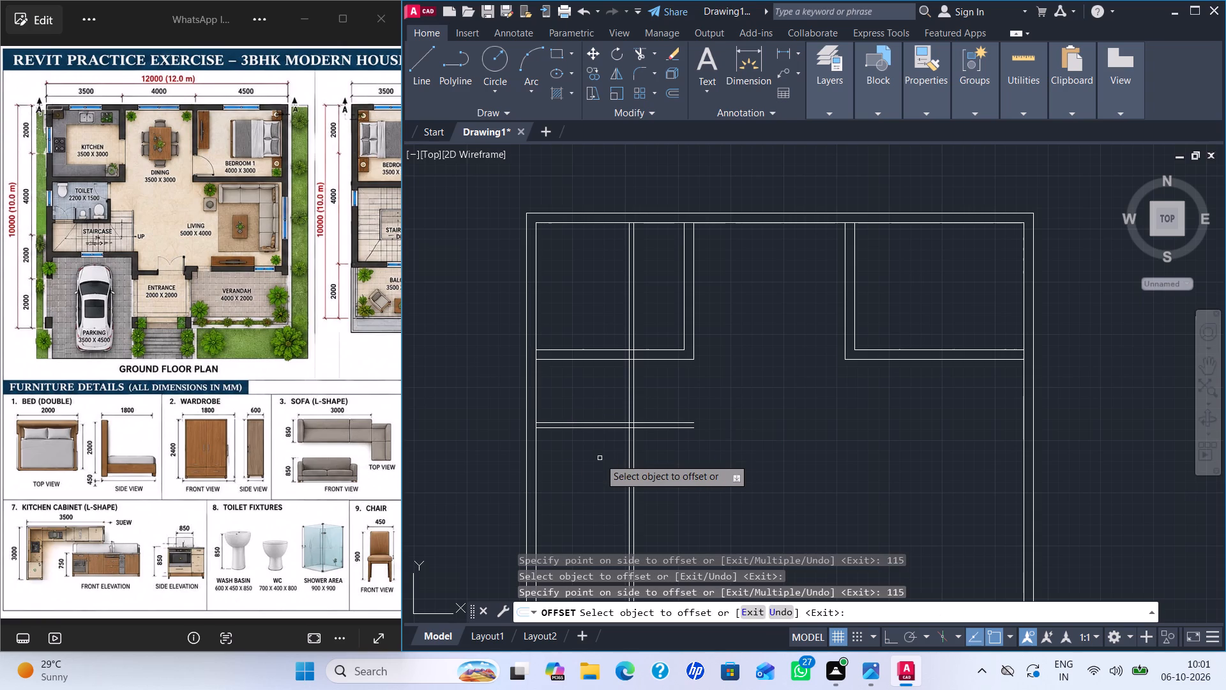
key("Escape")
Trim the toilet wall lines beyond the room, through the kitchen and its lower wall, and at the toilet's outer corner.
key("t")
key("r")
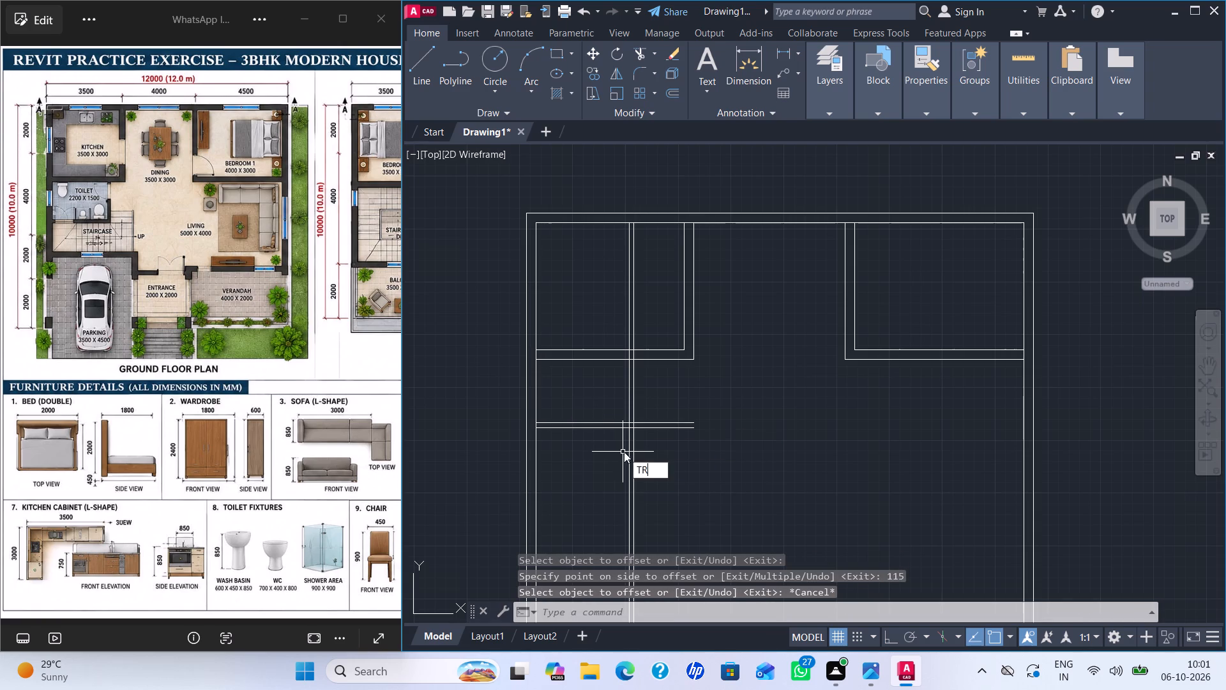
key("Return")
left_click_drag(662, 400, 561, 465)
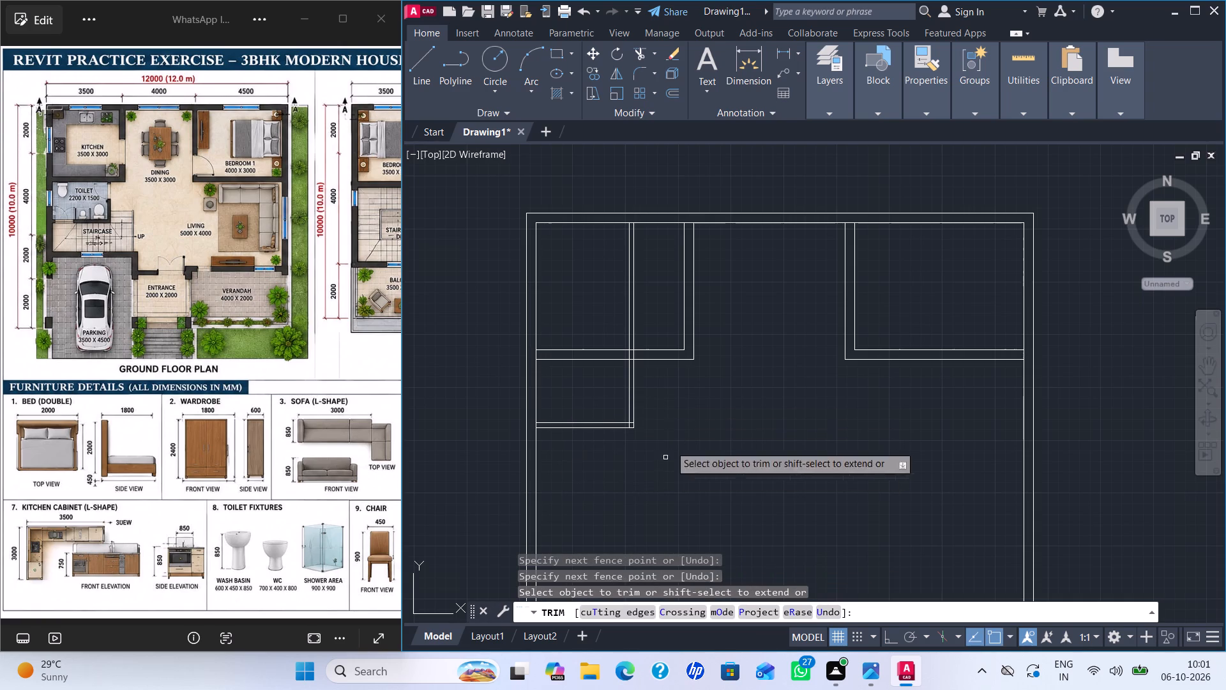
scroll(632, 351, "up", 3)
left_click_drag(570, 359, 697, 366)
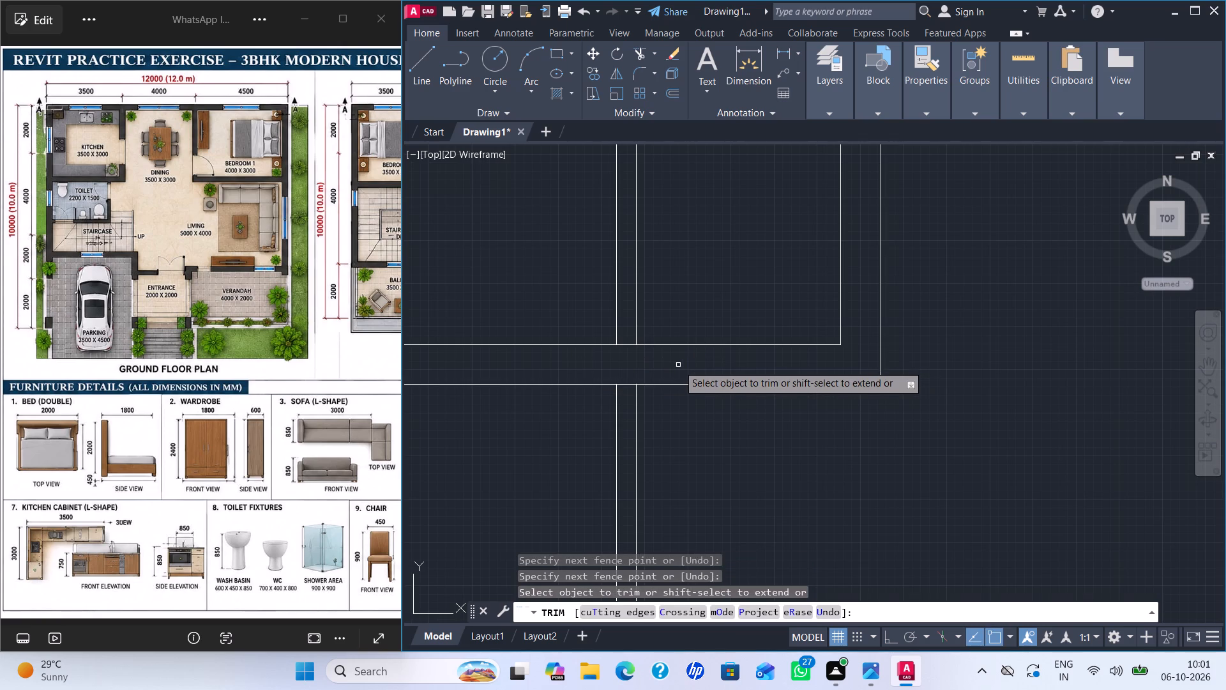
scroll(667, 274, "down", 3)
left_click_drag(679, 262, 623, 229)
scroll(665, 382, "up", 4)
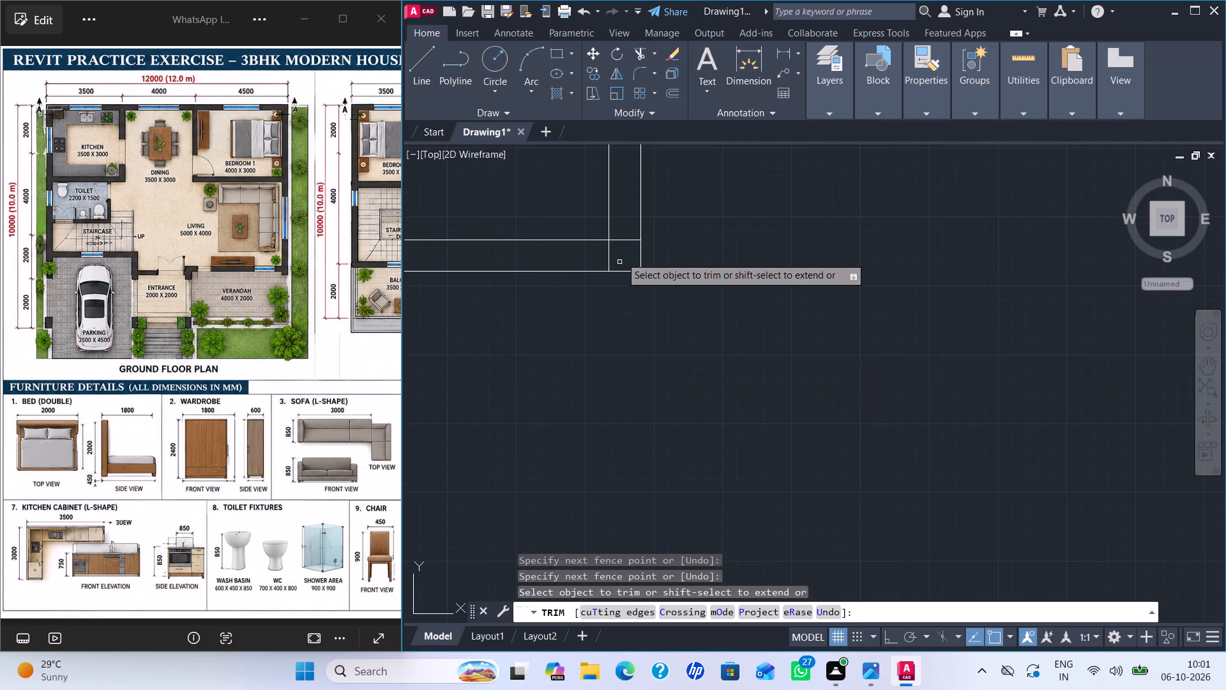
left_click_drag(628, 221, 571, 249)
key("Escape")
key("Escape")
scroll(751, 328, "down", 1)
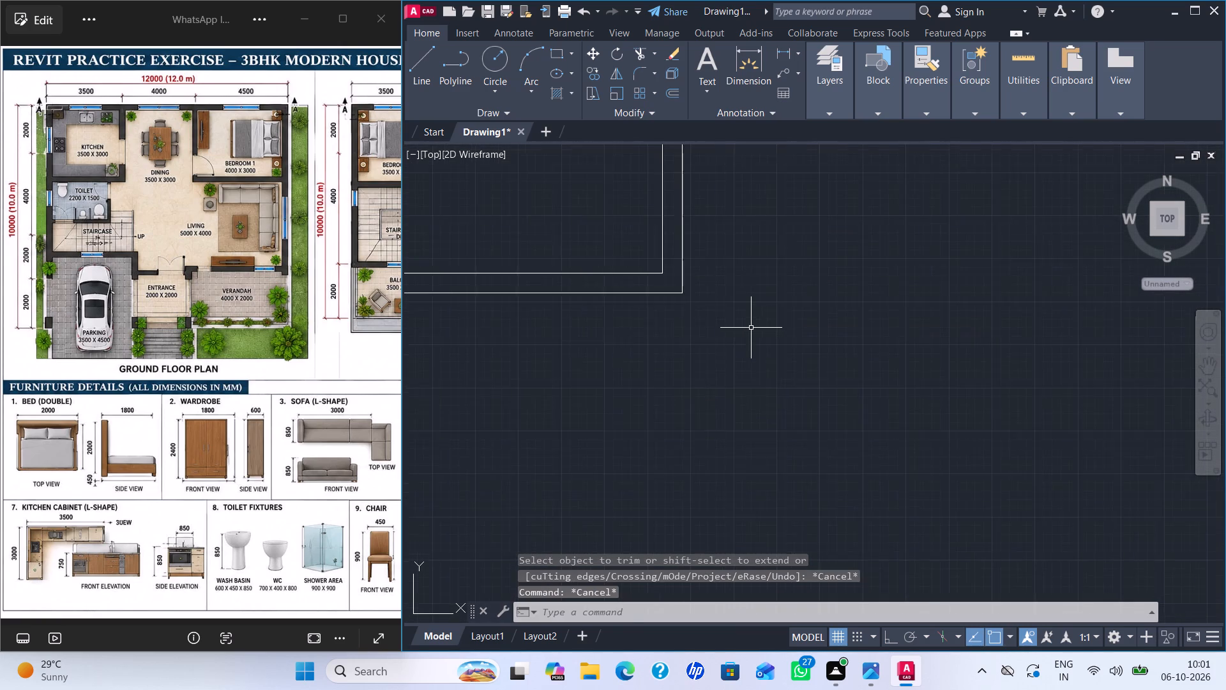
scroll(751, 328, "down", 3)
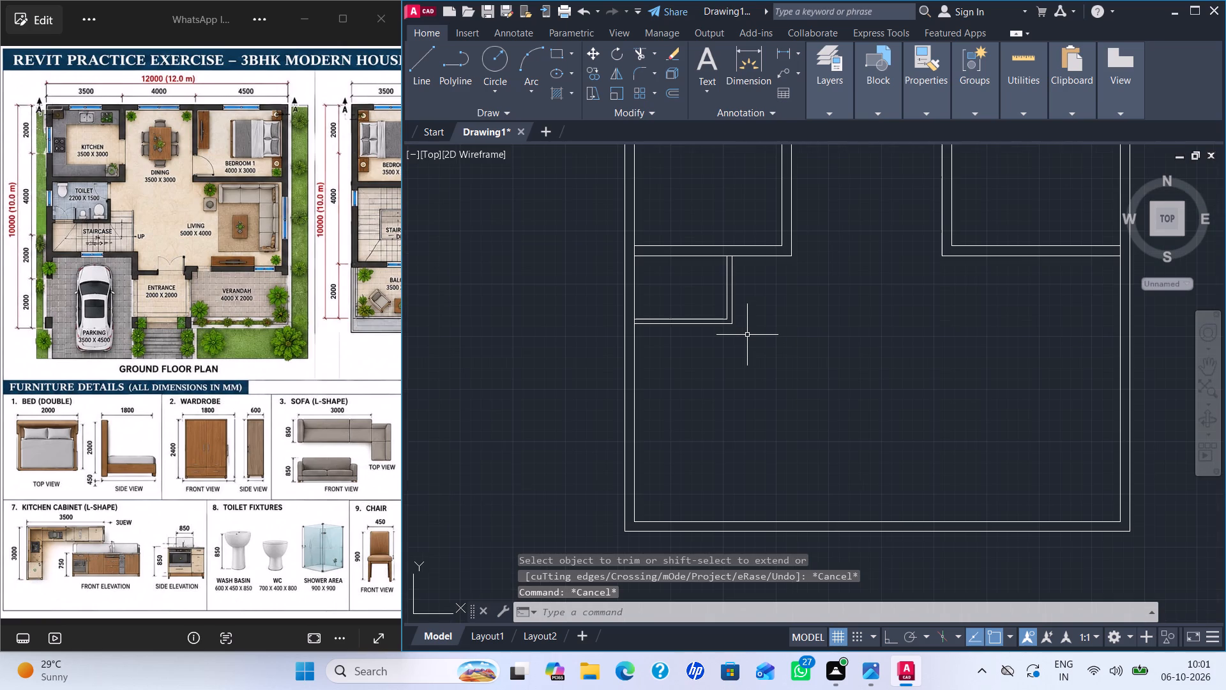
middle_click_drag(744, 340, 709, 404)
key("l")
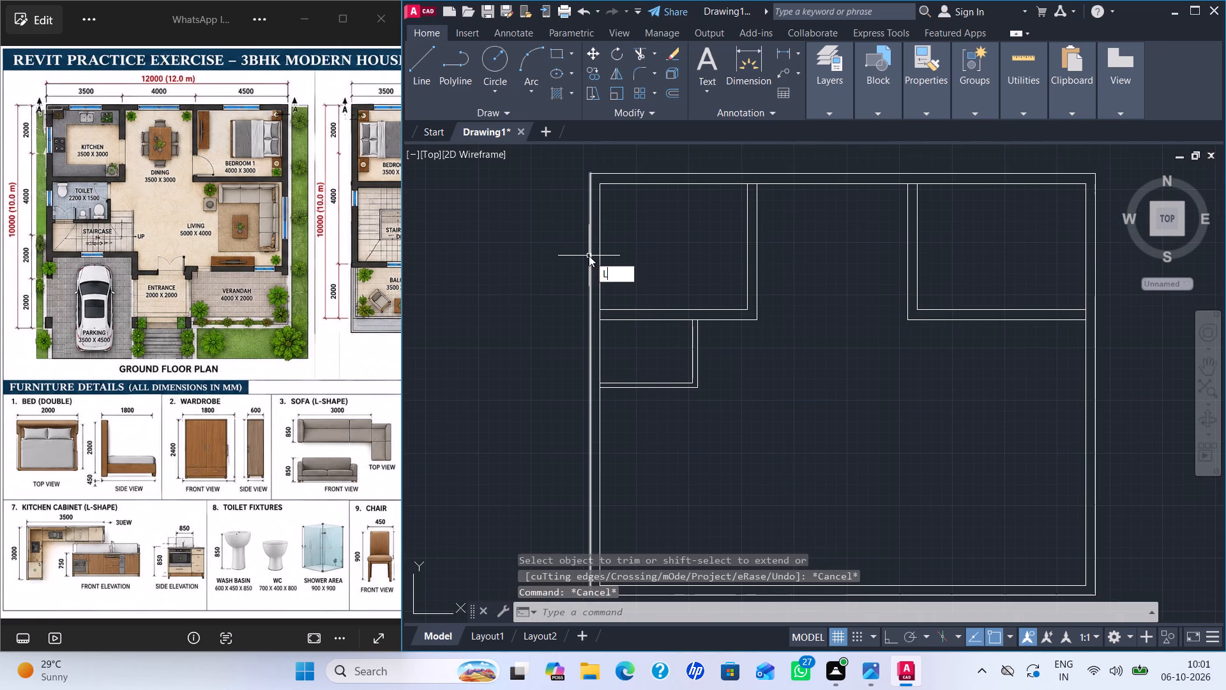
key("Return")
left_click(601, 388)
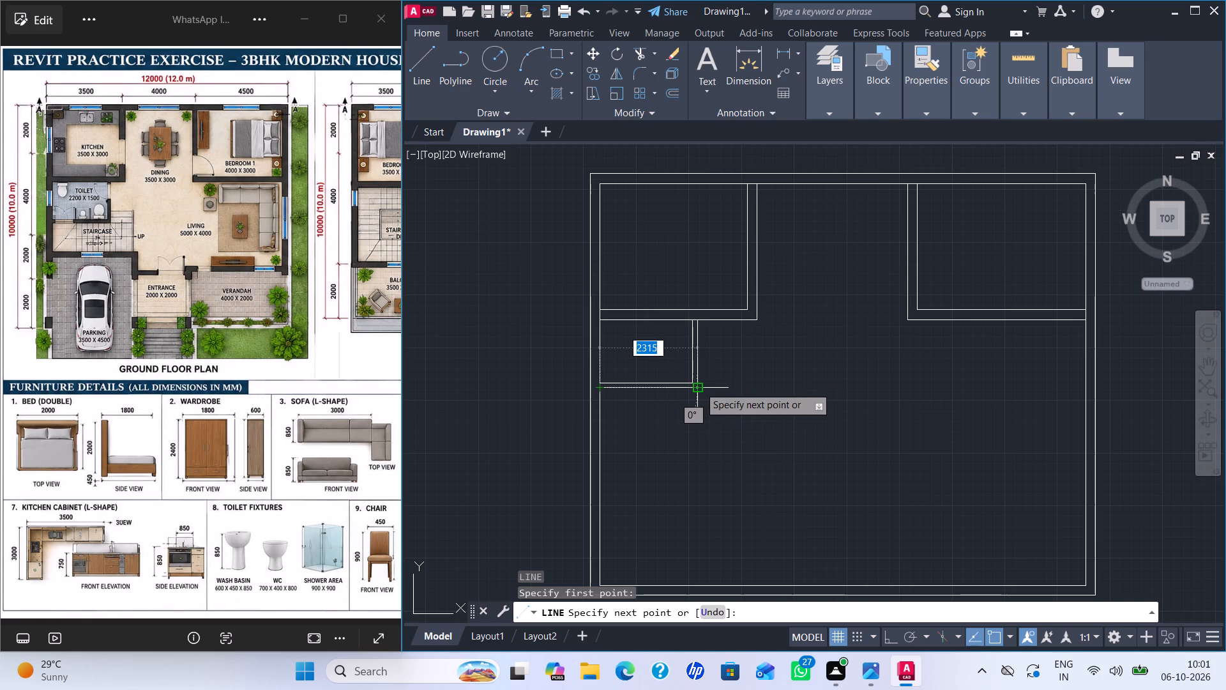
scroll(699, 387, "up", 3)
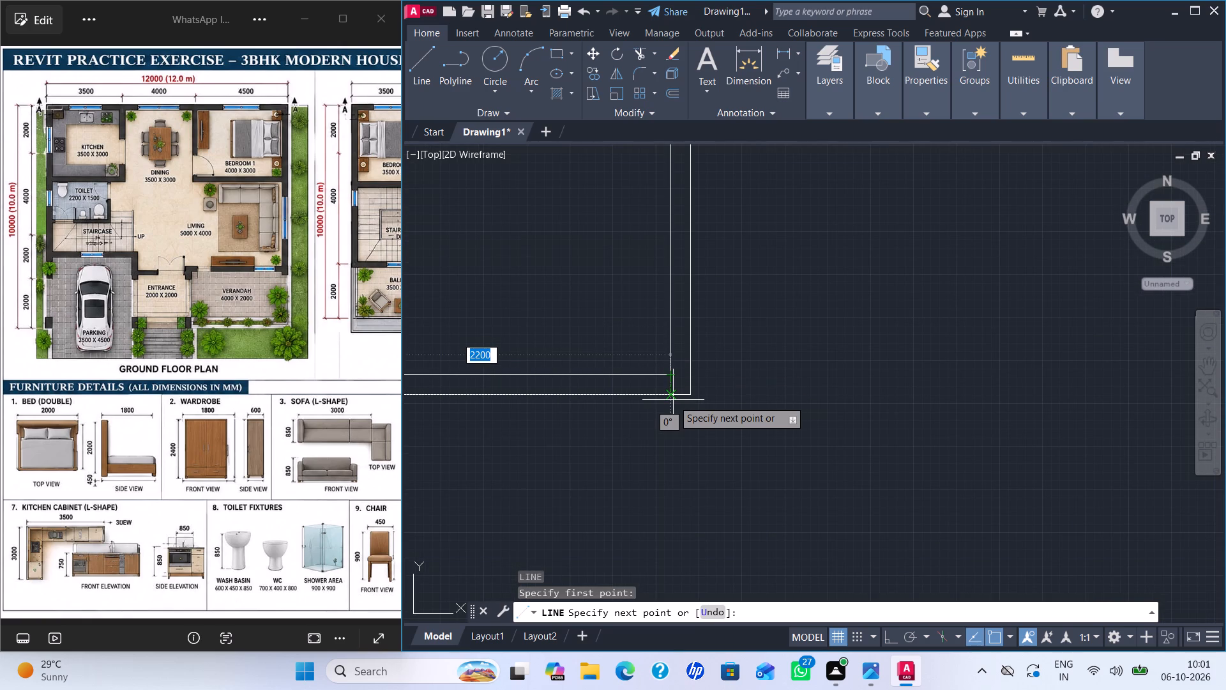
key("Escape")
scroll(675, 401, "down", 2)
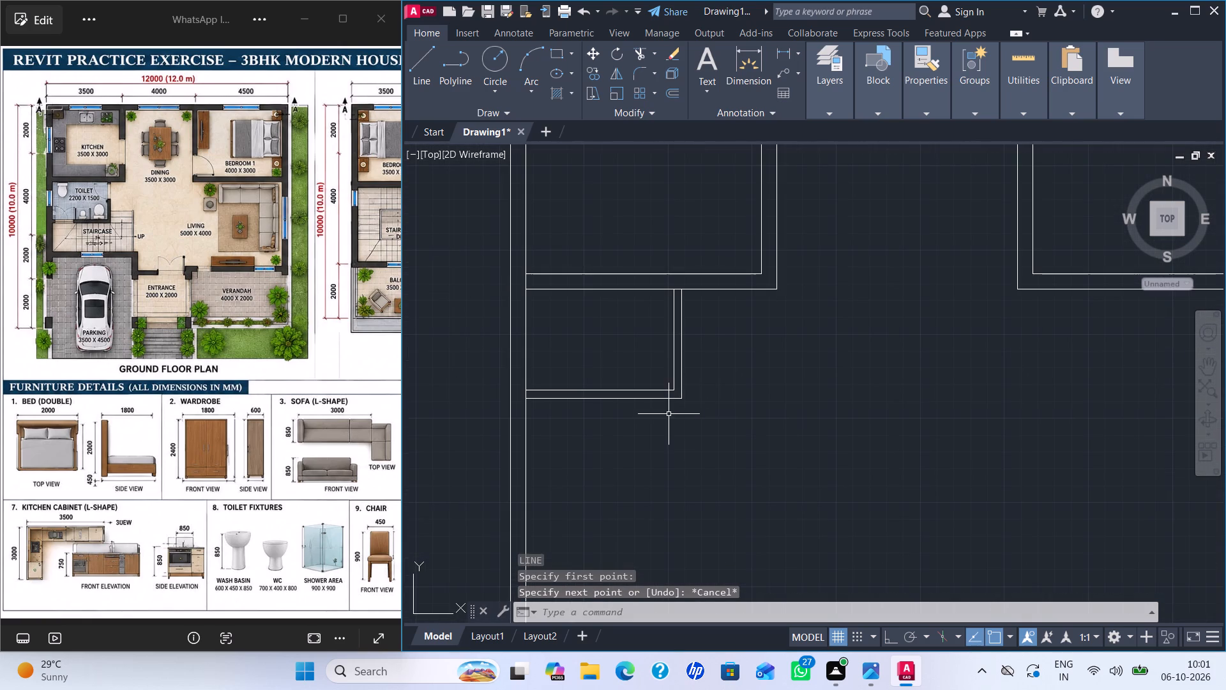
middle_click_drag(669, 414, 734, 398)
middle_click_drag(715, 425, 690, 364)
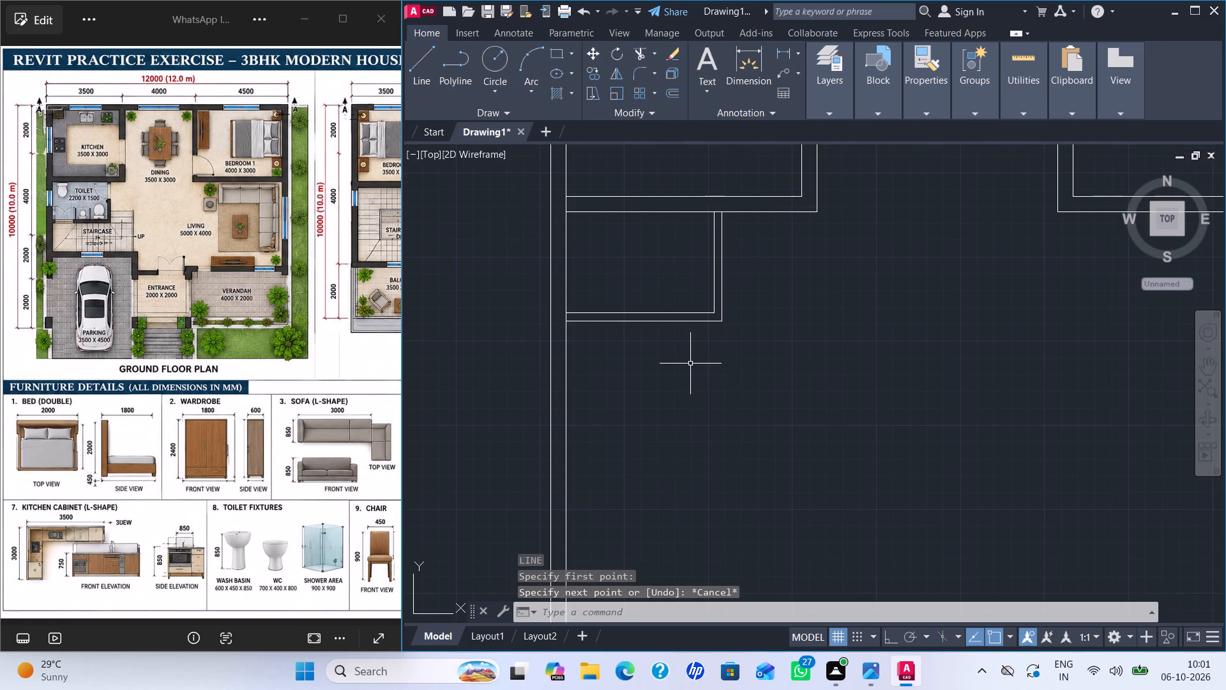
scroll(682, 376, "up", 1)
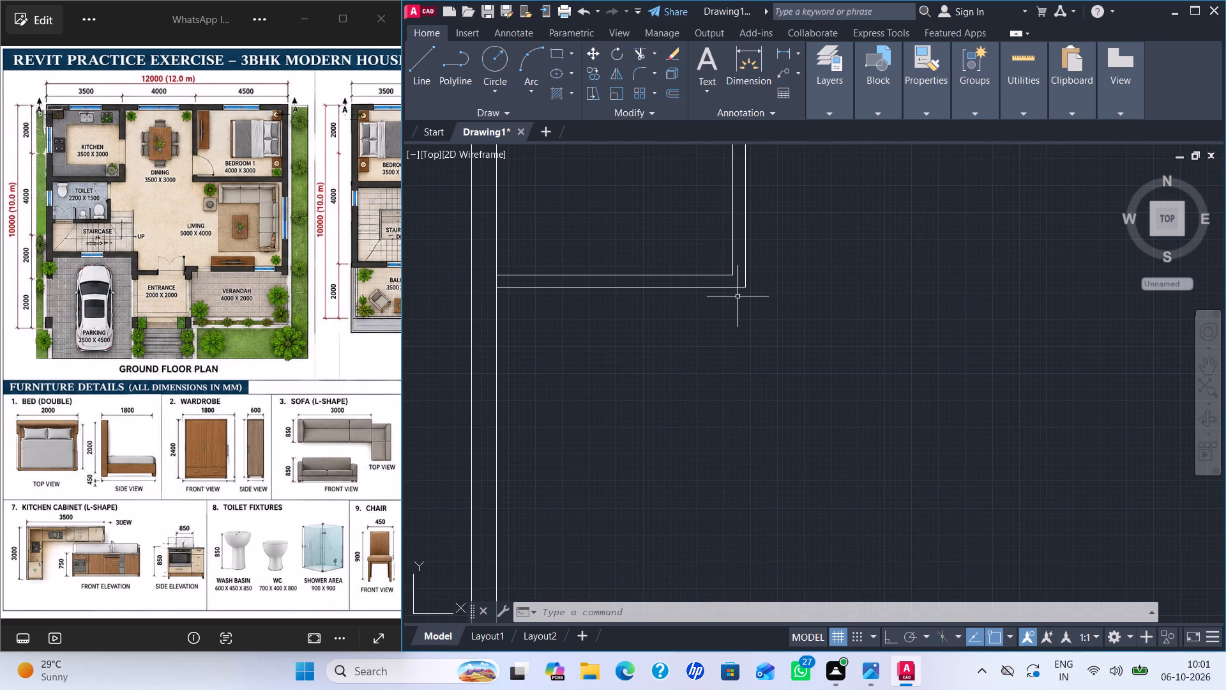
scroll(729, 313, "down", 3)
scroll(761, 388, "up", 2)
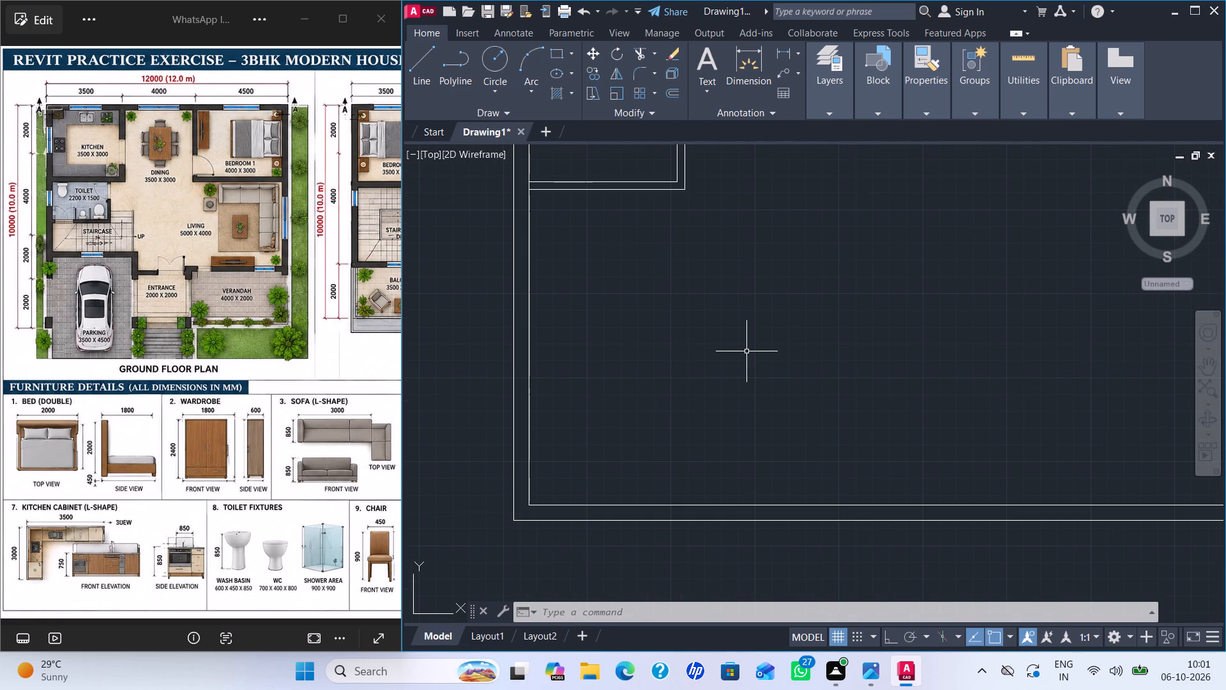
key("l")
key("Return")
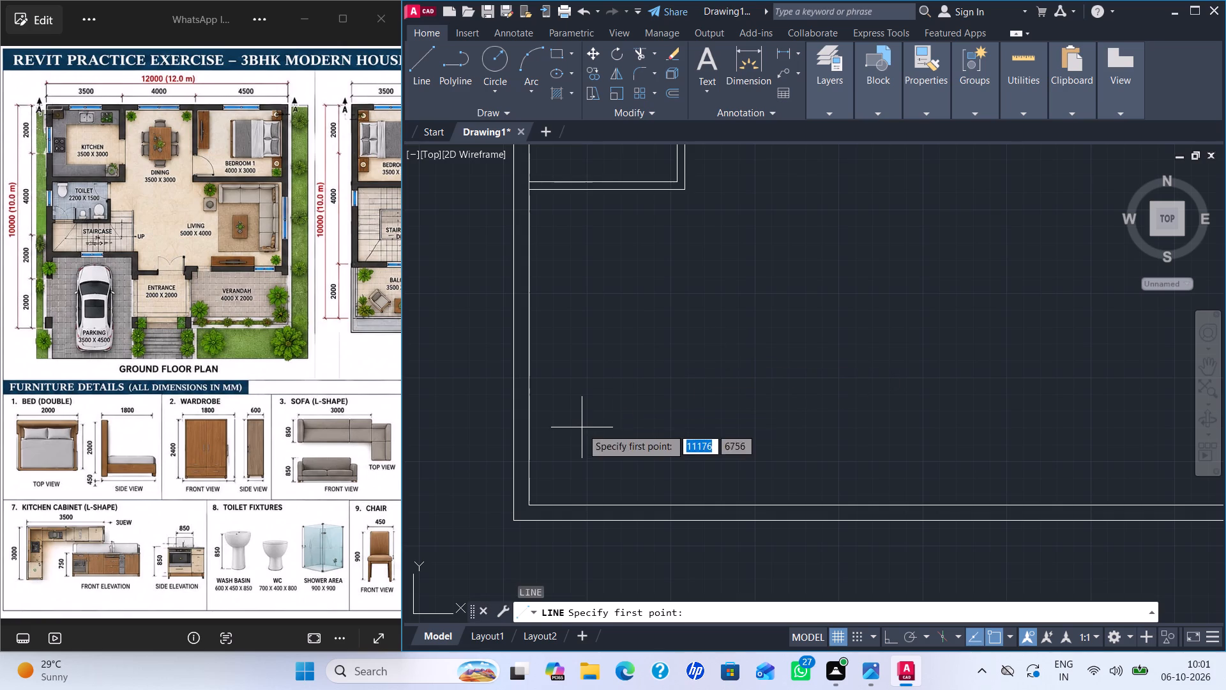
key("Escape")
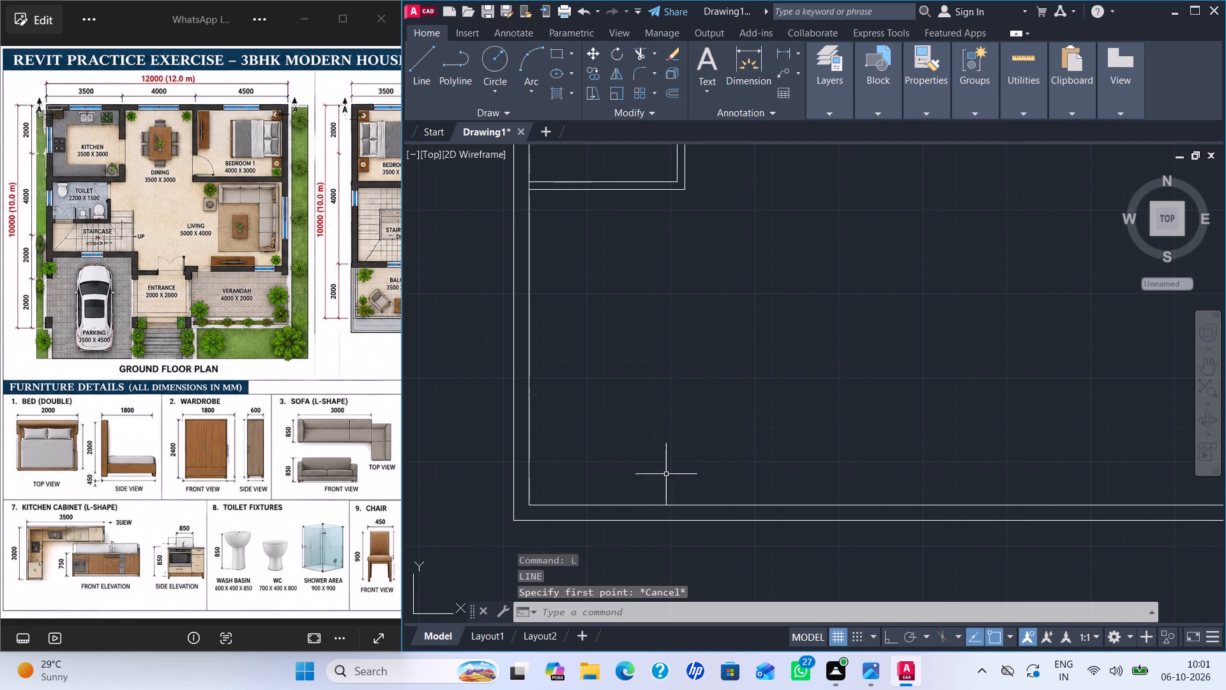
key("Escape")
Delete the inner line of the house's bottom wall.
left_click(669, 503)
key("Delete")
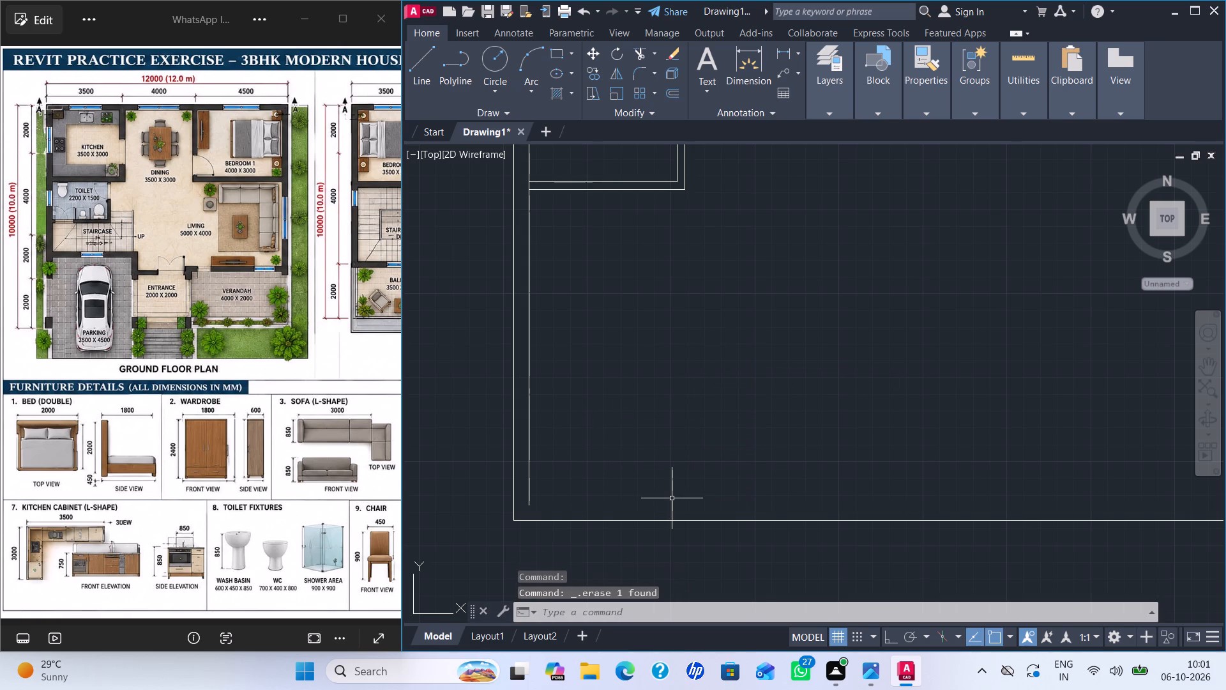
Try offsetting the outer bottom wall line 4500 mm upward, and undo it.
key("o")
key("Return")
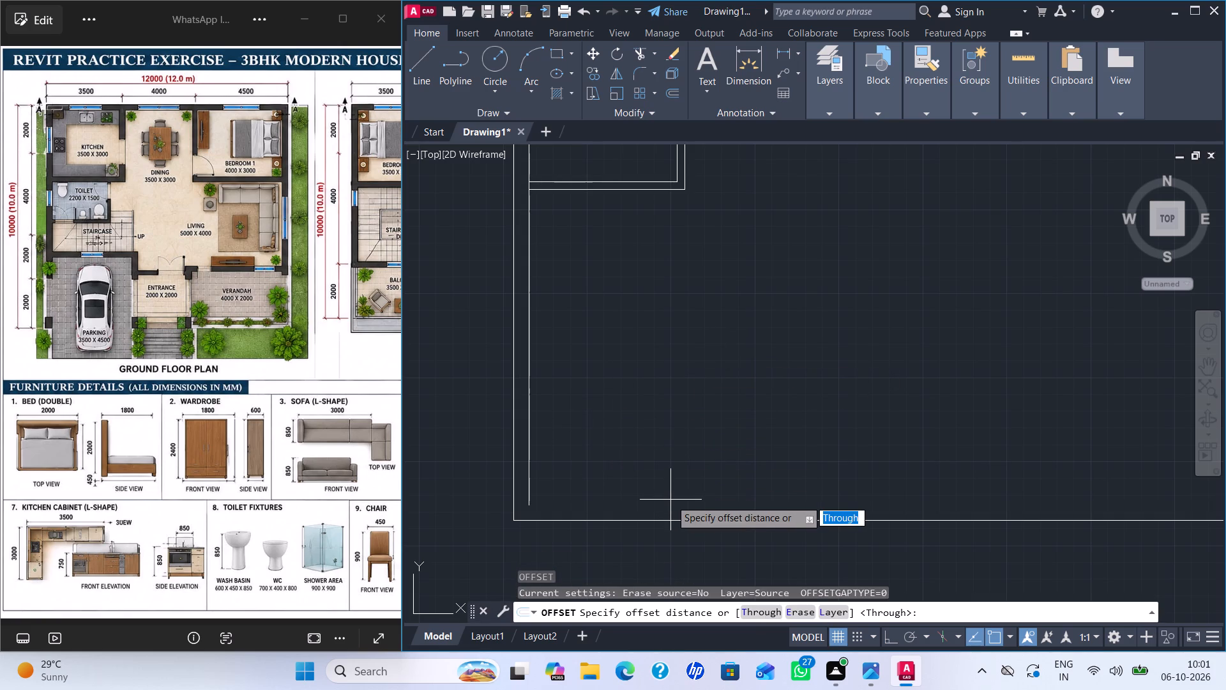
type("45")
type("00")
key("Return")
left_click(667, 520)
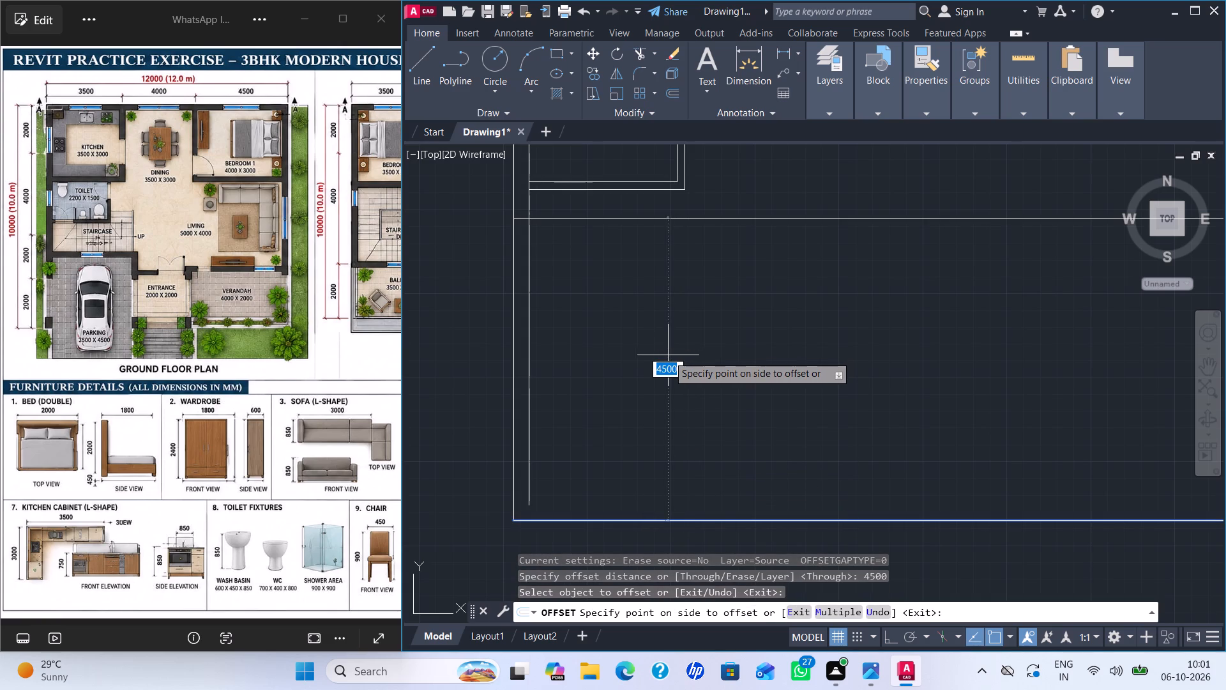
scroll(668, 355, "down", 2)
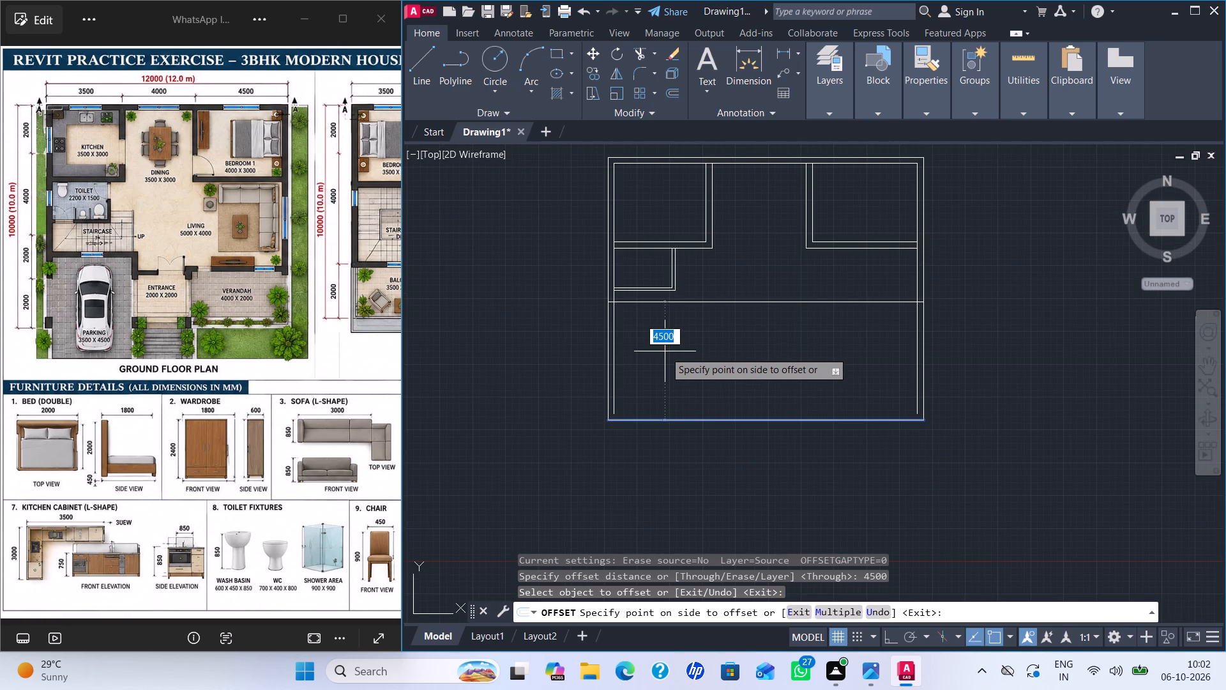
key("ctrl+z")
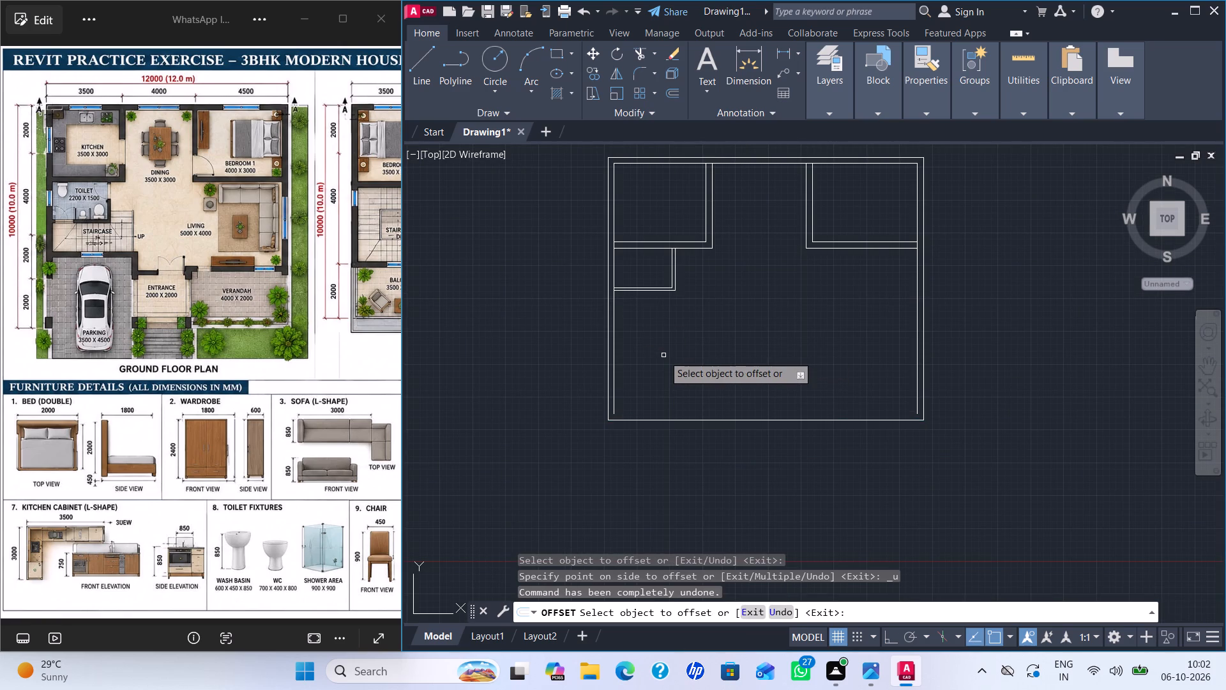
Offset the outer bottom wall line 4000 mm upward to lay out the front wall line across the house.
left_click(676, 420)
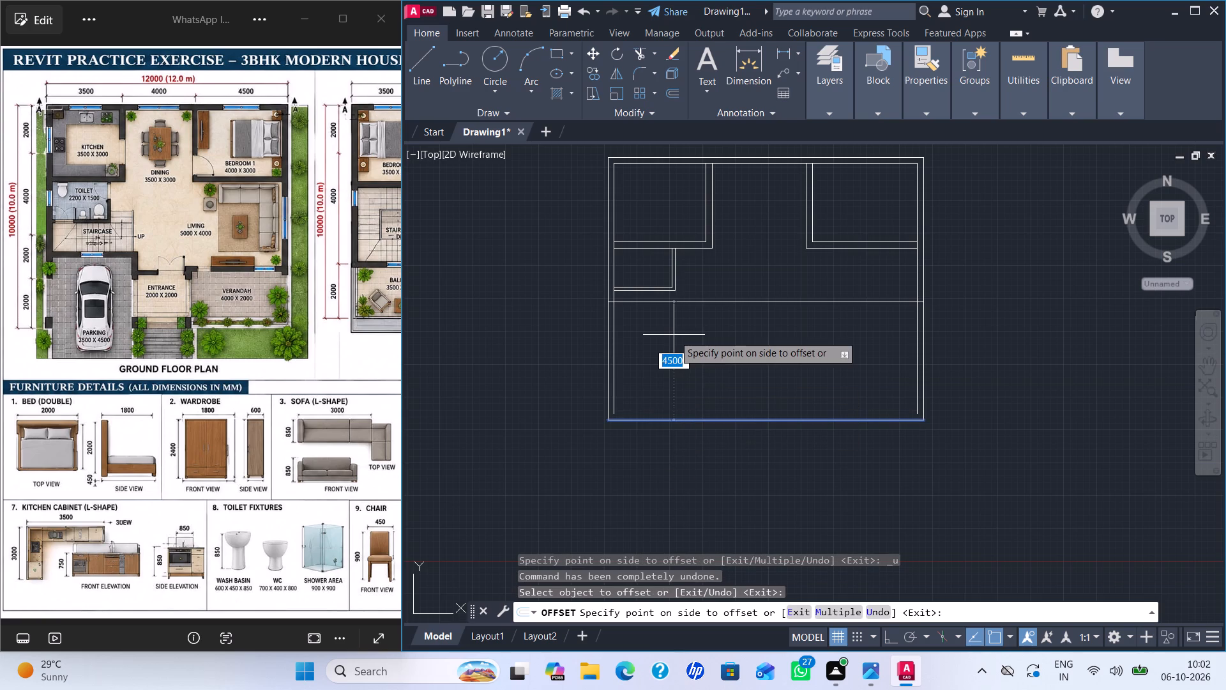
type("4000")
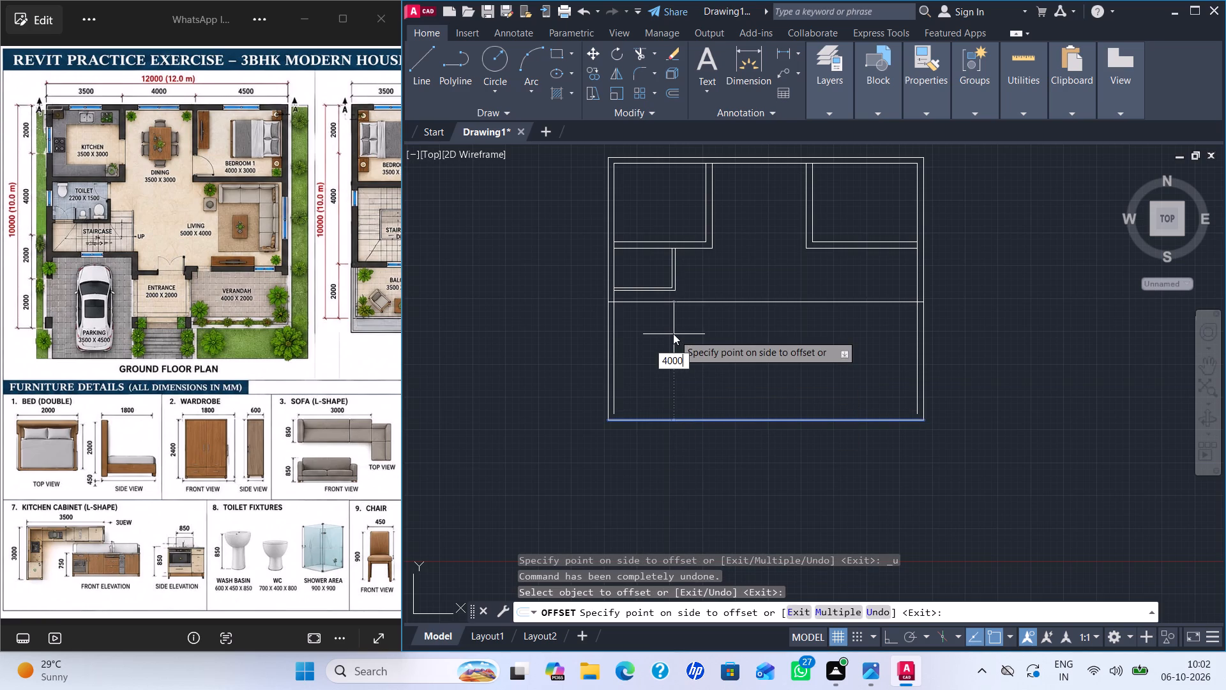
key("Return")
key("Escape")
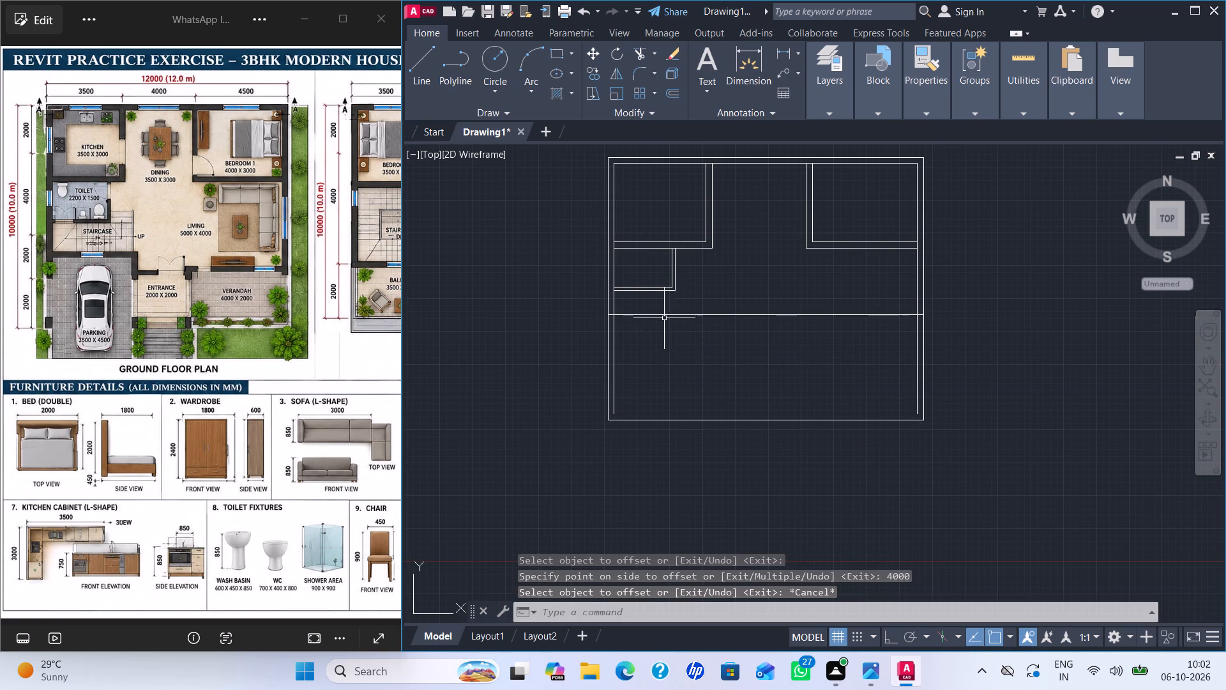
Offset the left wall's inner line 3500 mm inward to mark the width of the parking area.
scroll(665, 316, "up", 2)
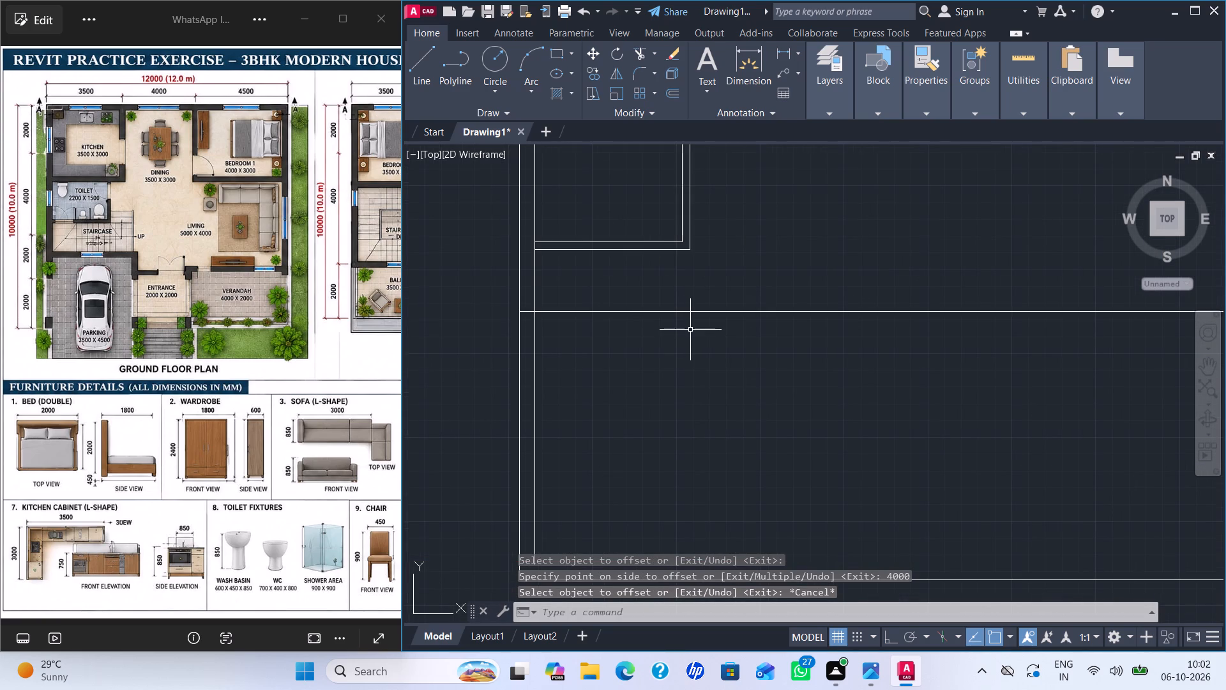
scroll(689, 334, "down", 3)
scroll(710, 362, "up", 1)
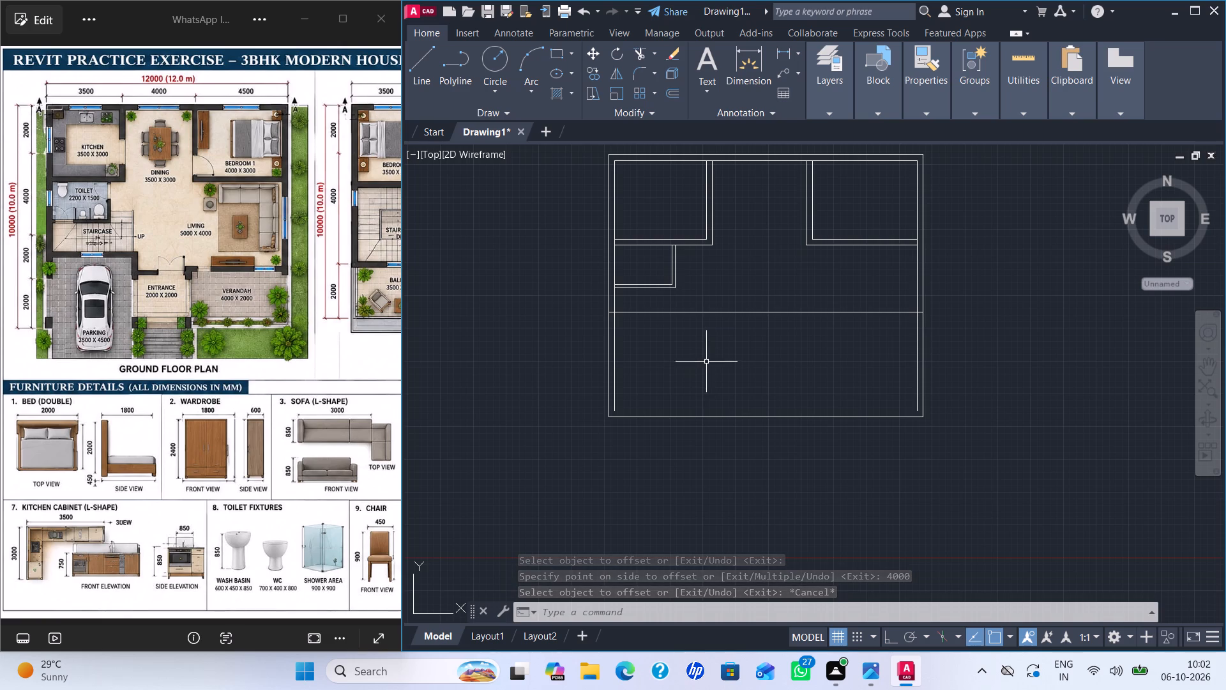
key("o")
key("Return")
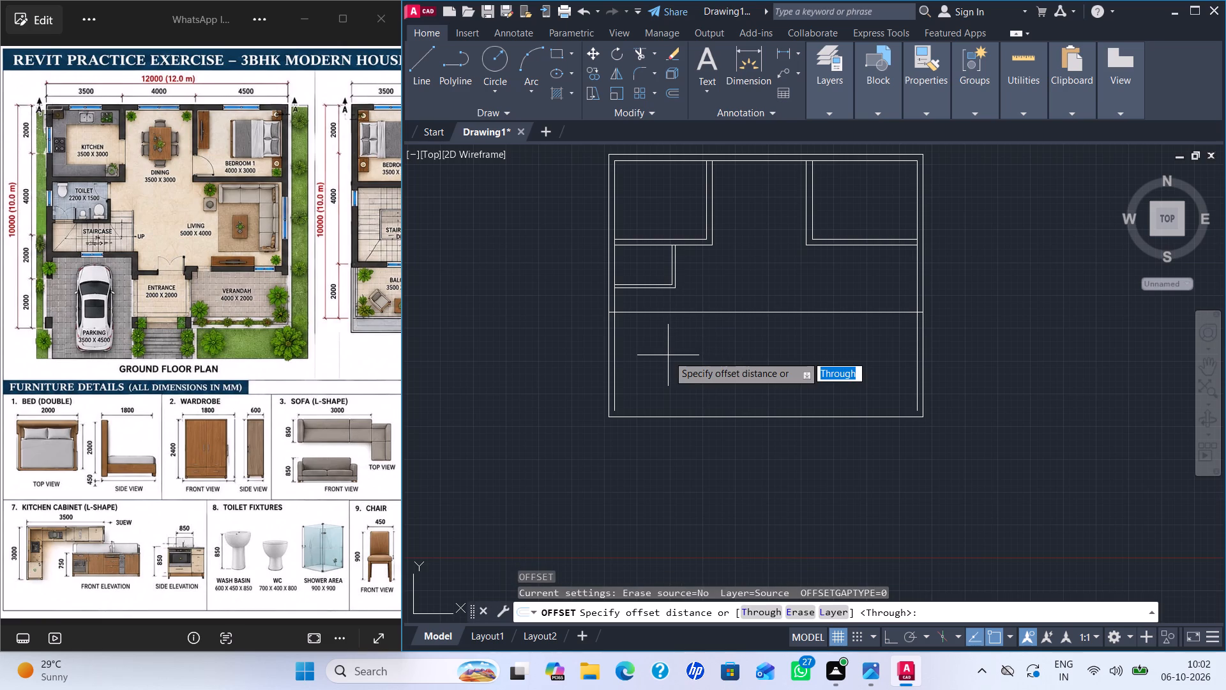
key("3")
type("500")
key("Return")
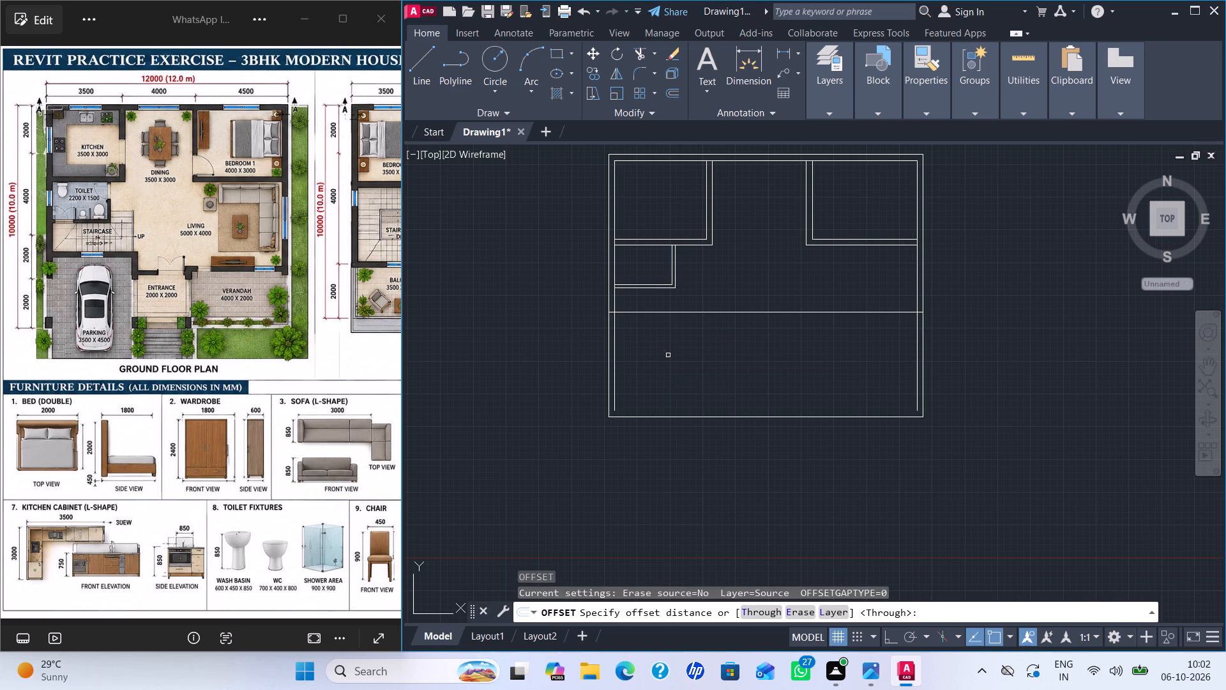
left_click(614, 366)
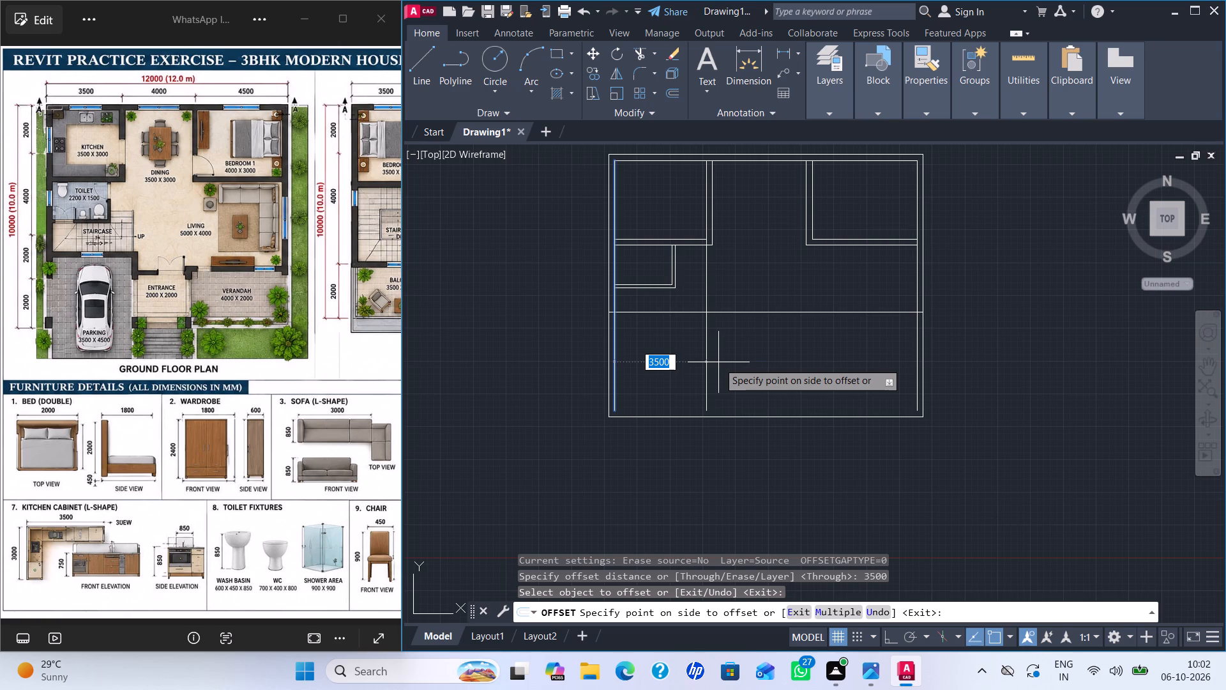
left_click(718, 362)
left_click(706, 363)
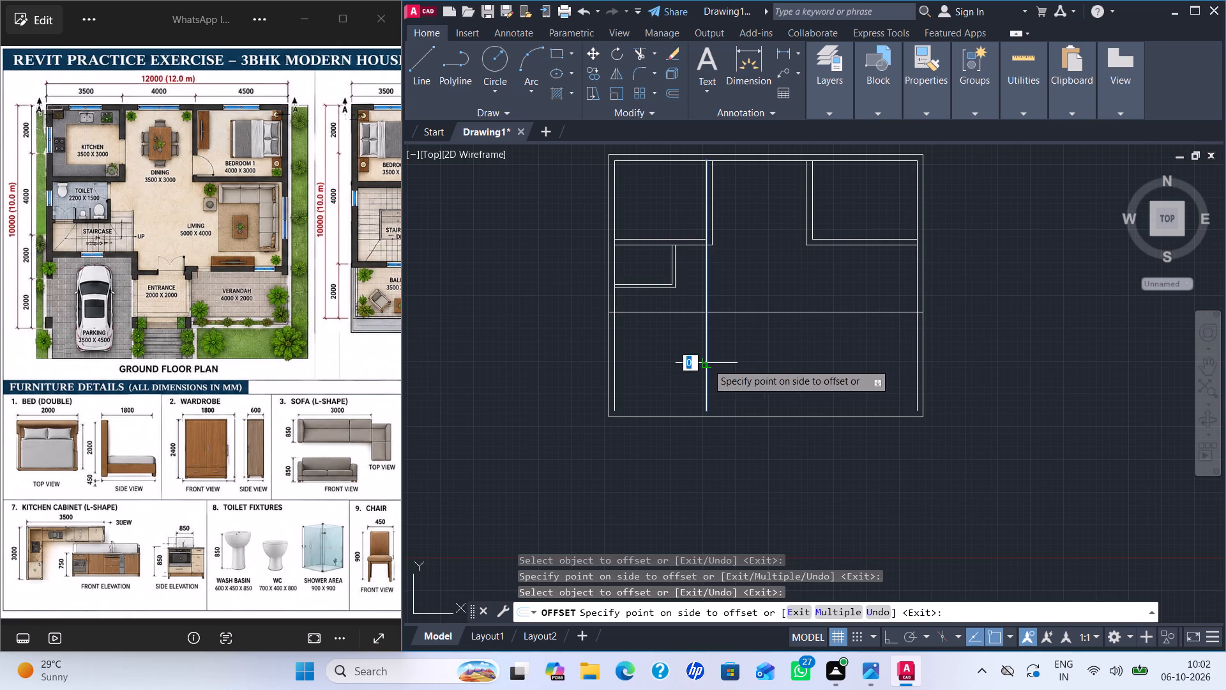
key("Escape")
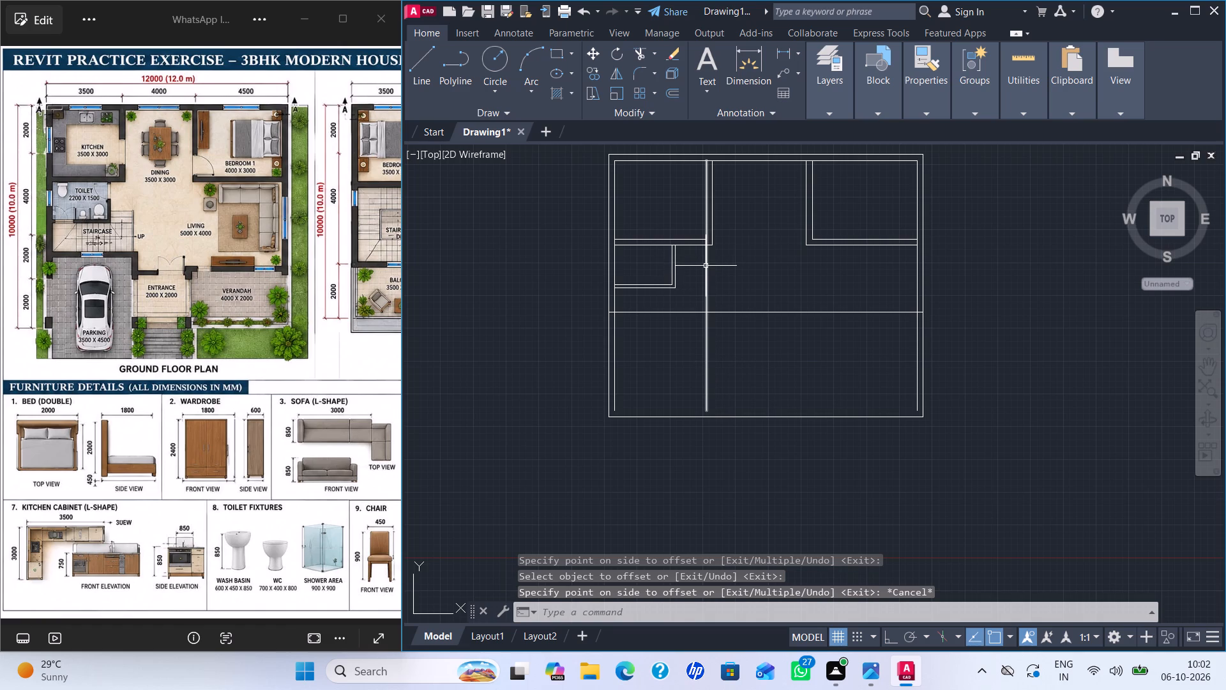
Trim the 3500 mm parking line above the new horizontal line, including the part running along the kitchen wall.
key("t")
key("r")
key("Return")
left_click_drag(718, 282, 705, 282)
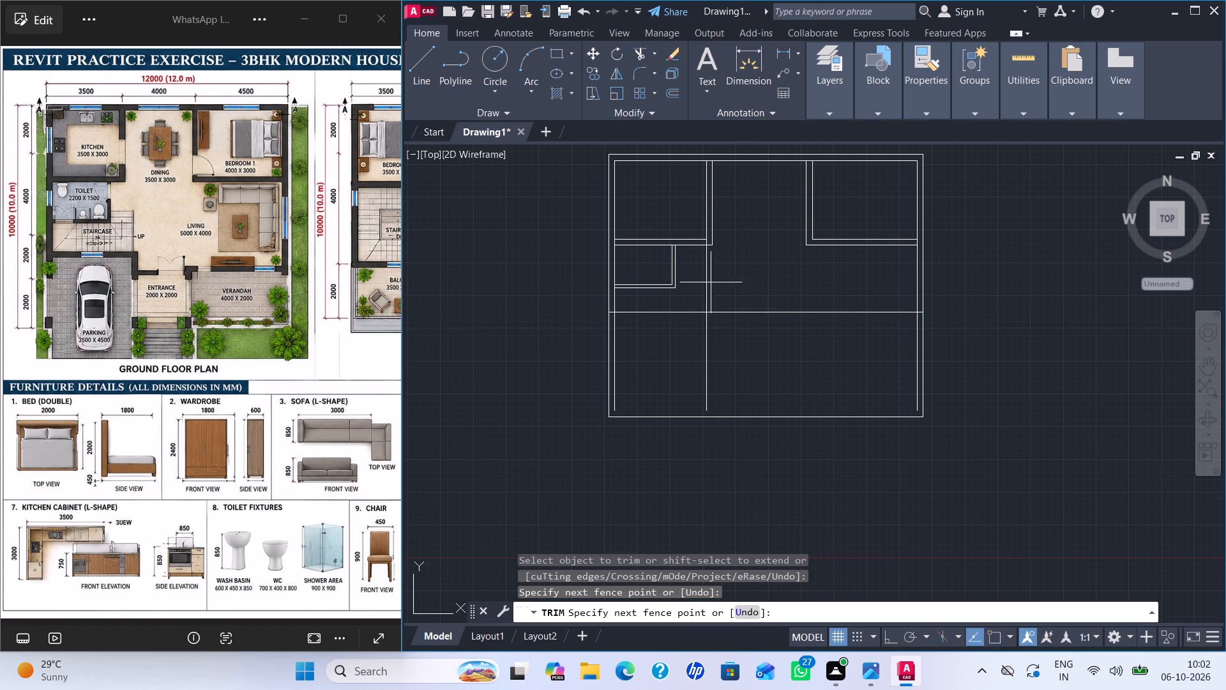
left_click_drag(705, 282, 690, 286)
scroll(700, 218, "up", 2)
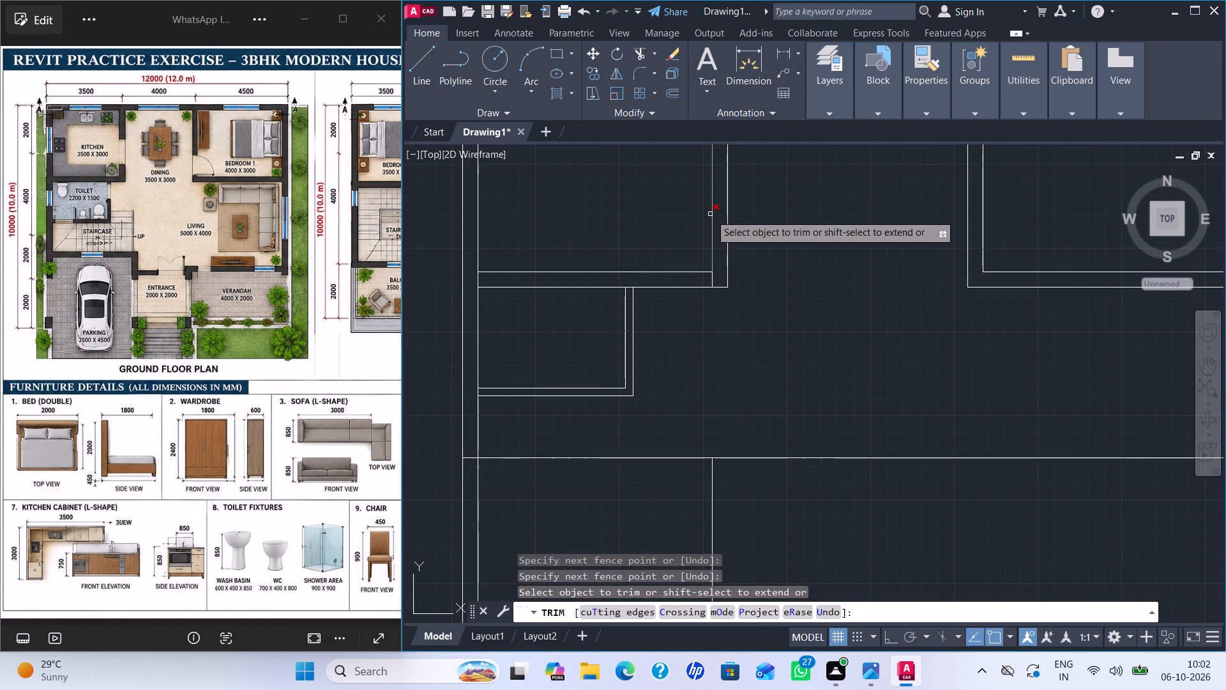
left_click(710, 214)
scroll(775, 265, "down", 2)
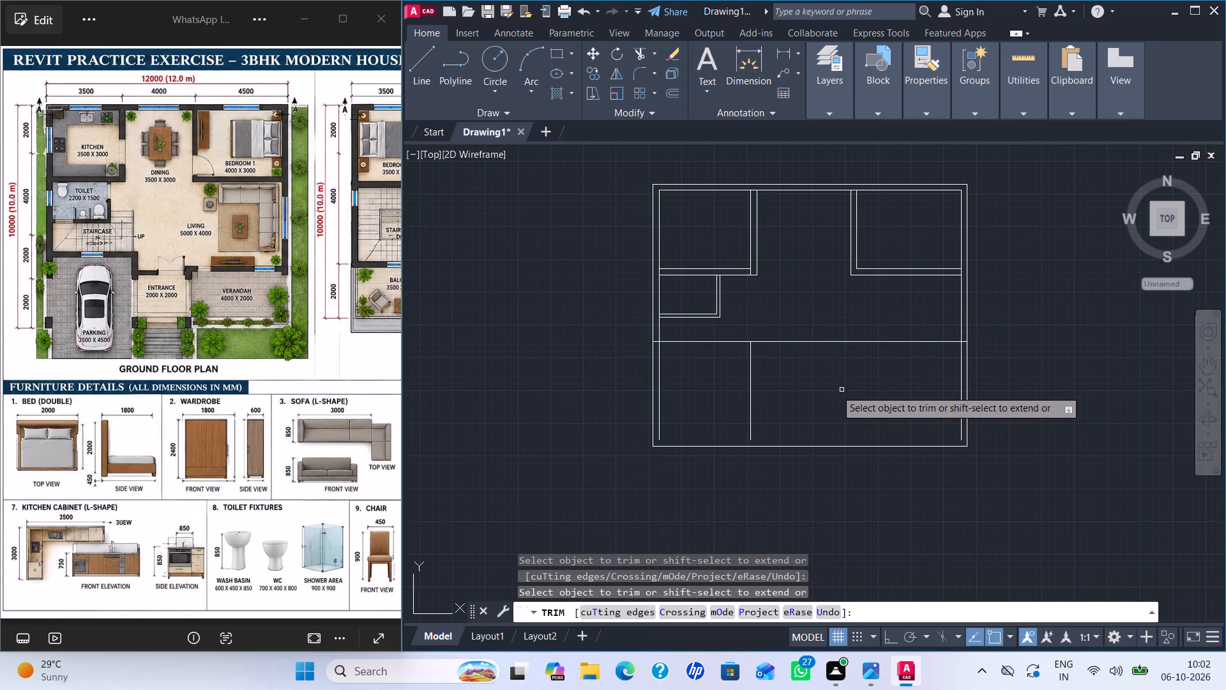
key("Escape")
key("Escape")
Offset the parking area's vertical line 230 mm toward the entrance to give its wall thickness.
middle_click_drag(759, 335, 746, 302)
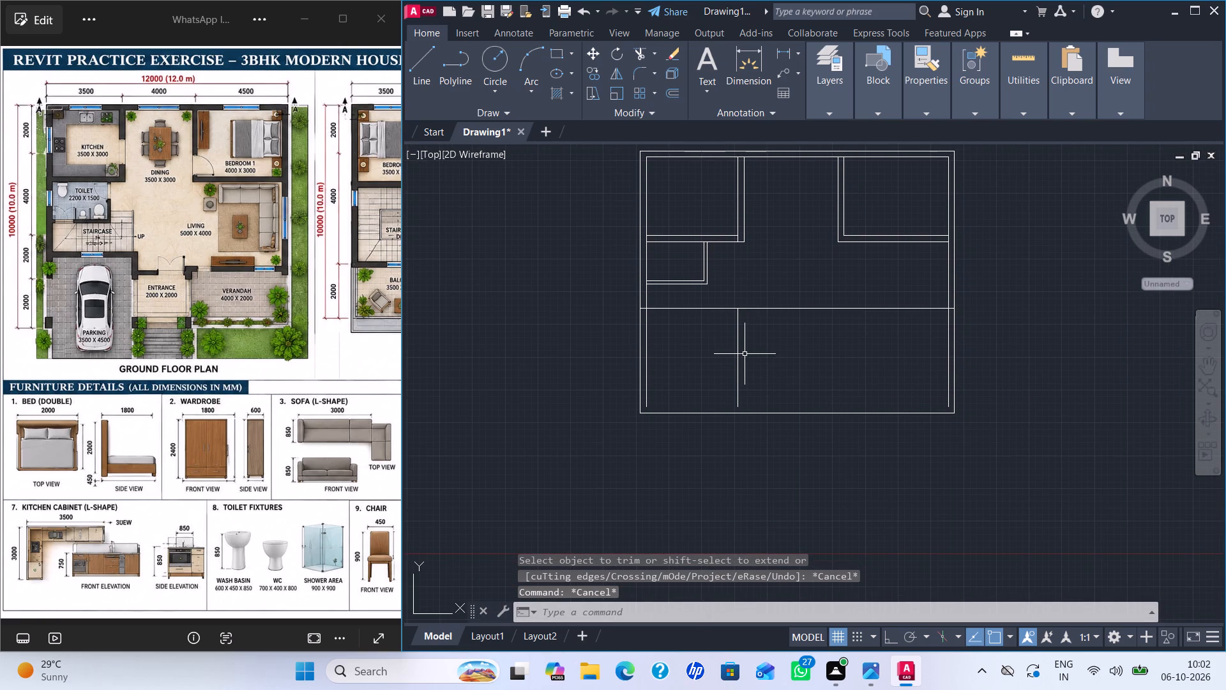
key("o")
key("Return")
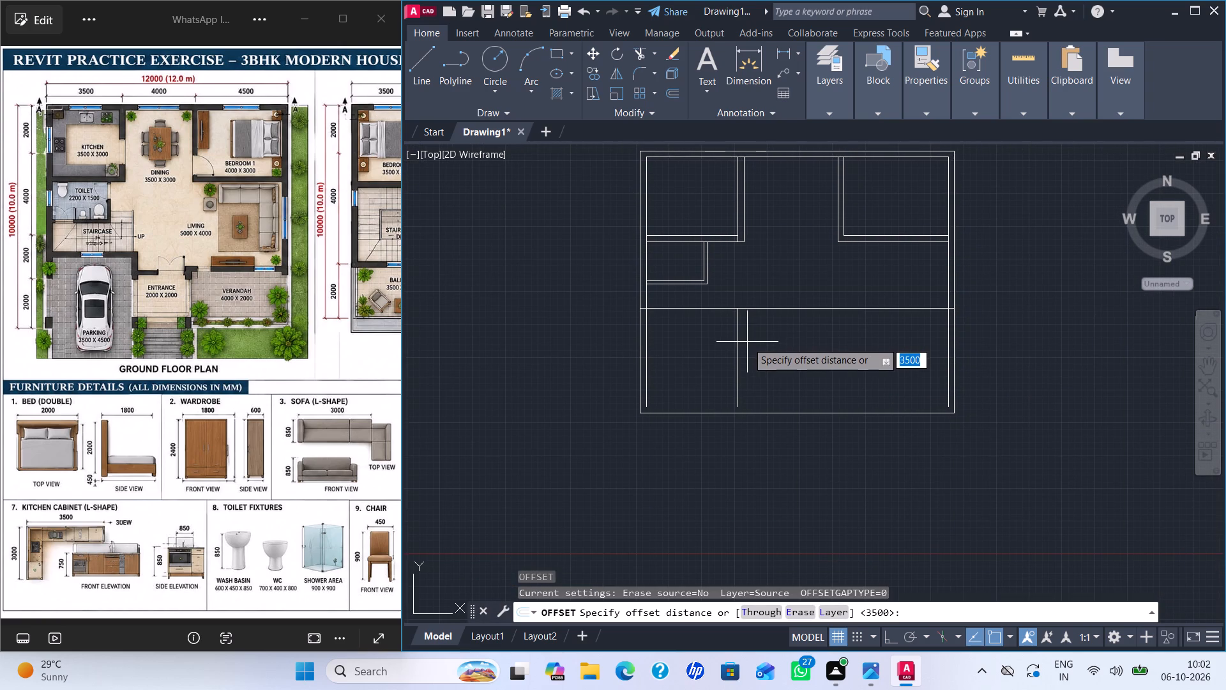
key("2")
key("3")
key("0")
key("Return")
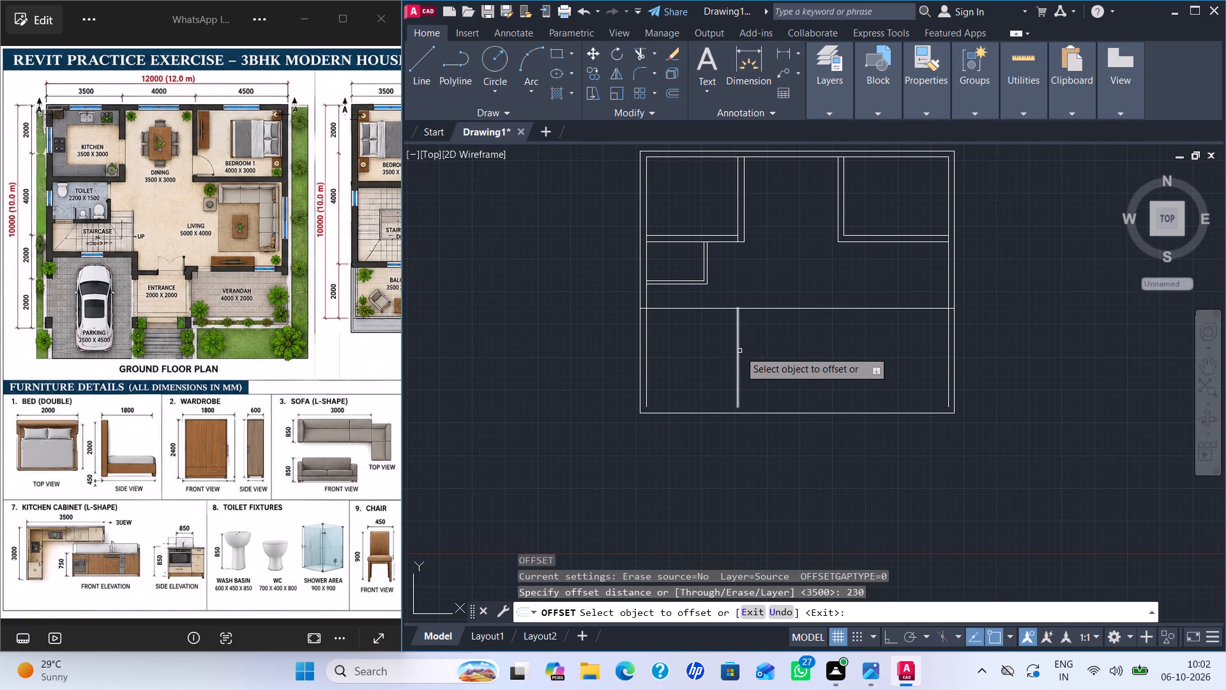
left_click(736, 356)
left_click(761, 353)
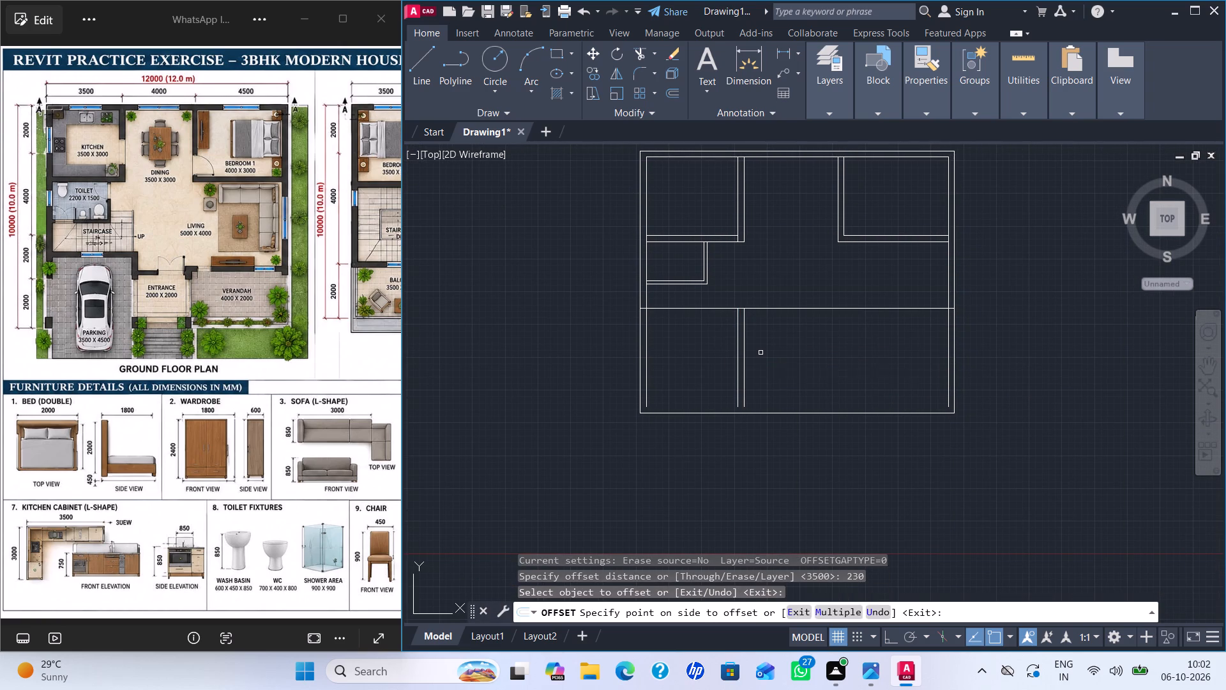
key("Escape")
key("Escape")
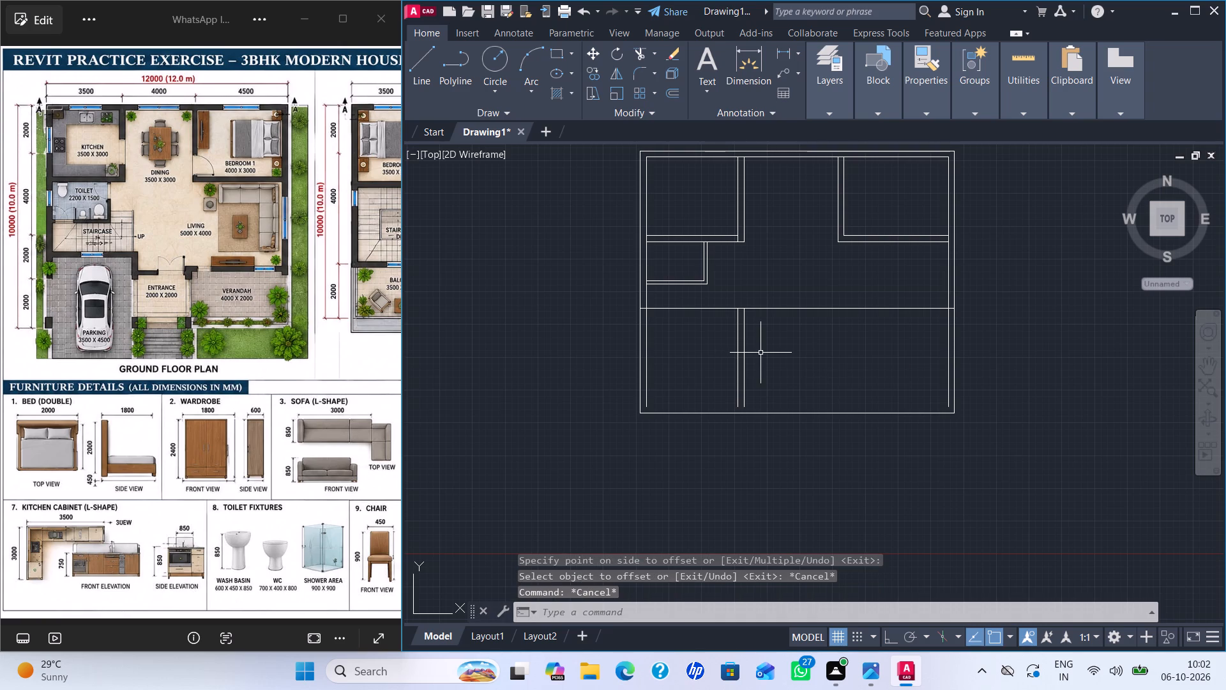
Offset the outer bottom wall line 2000 mm upward to mark the verandah depth.
key("o")
key("Return")
type("200")
key("0")
key("Return")
left_click(778, 413)
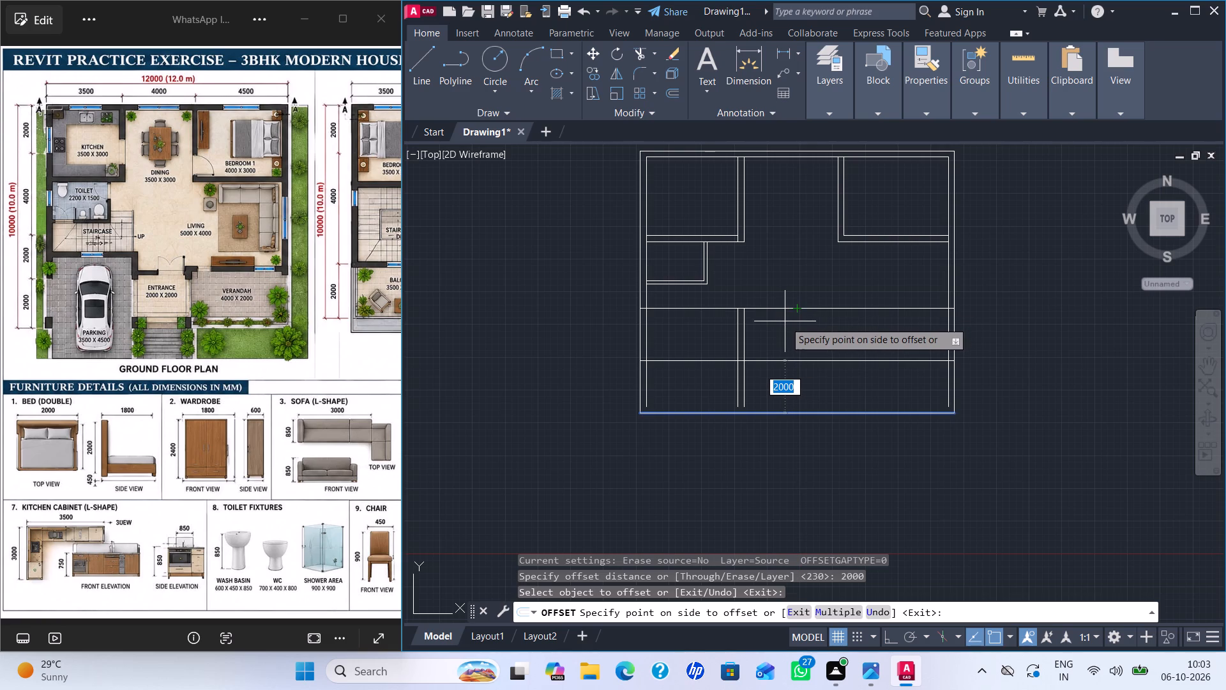
left_click(785, 321)
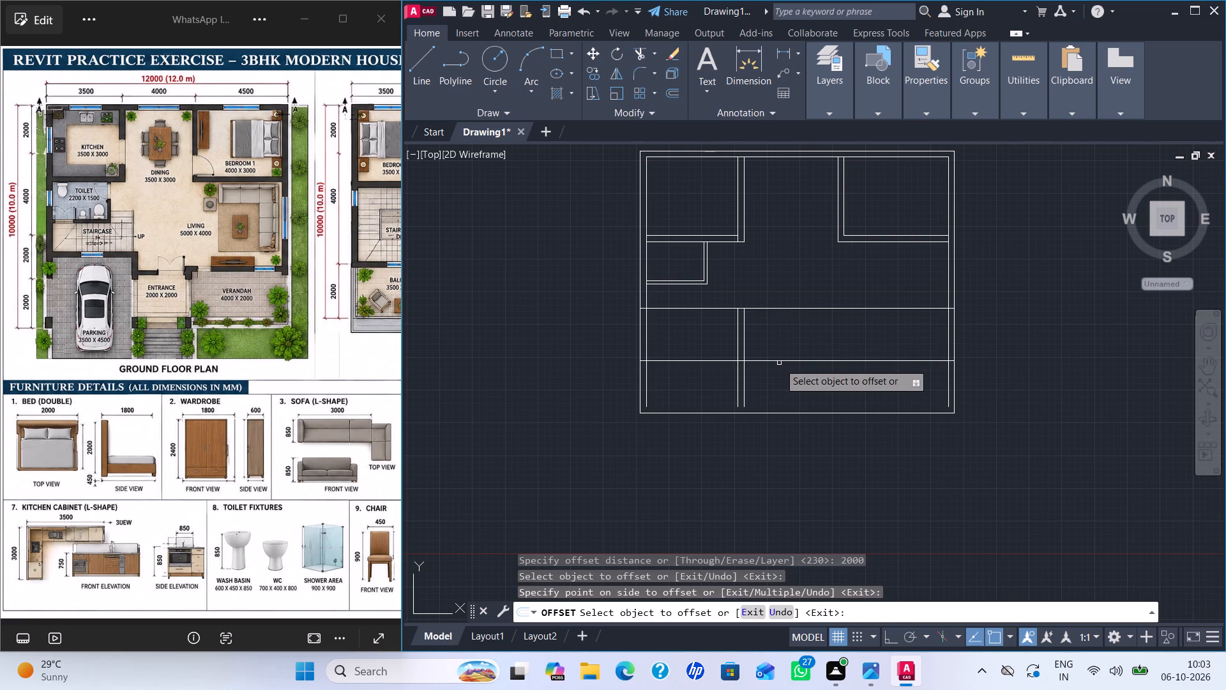
left_click(782, 360)
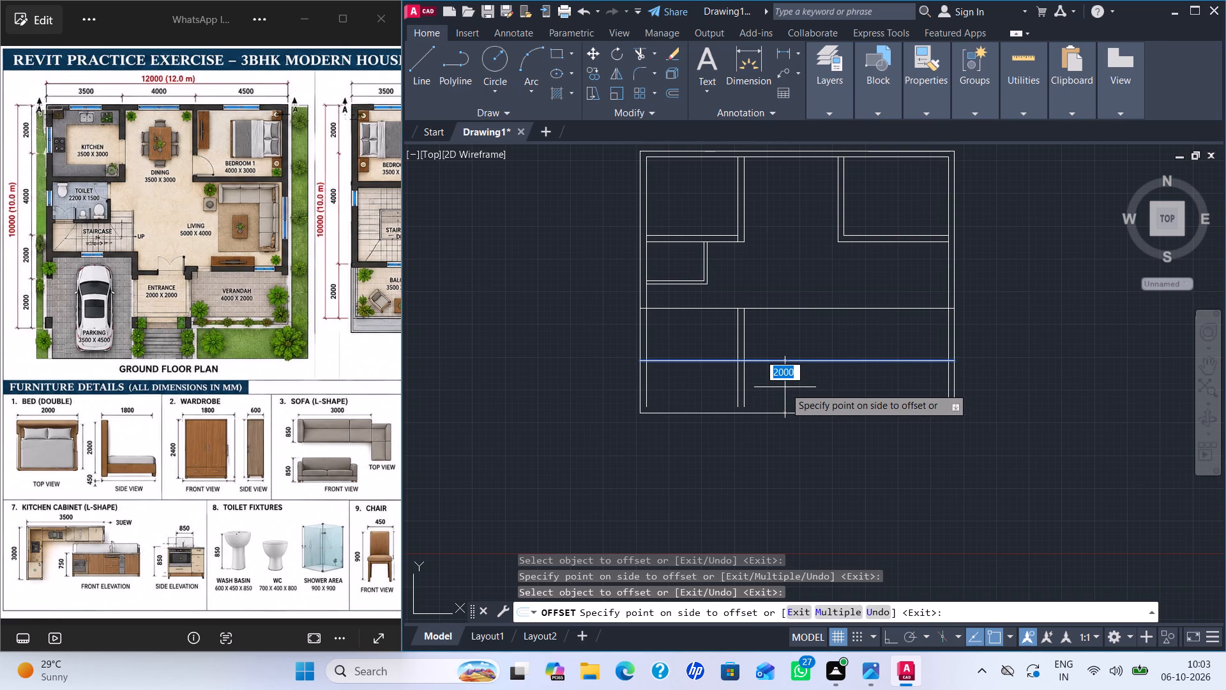
key("Escape")
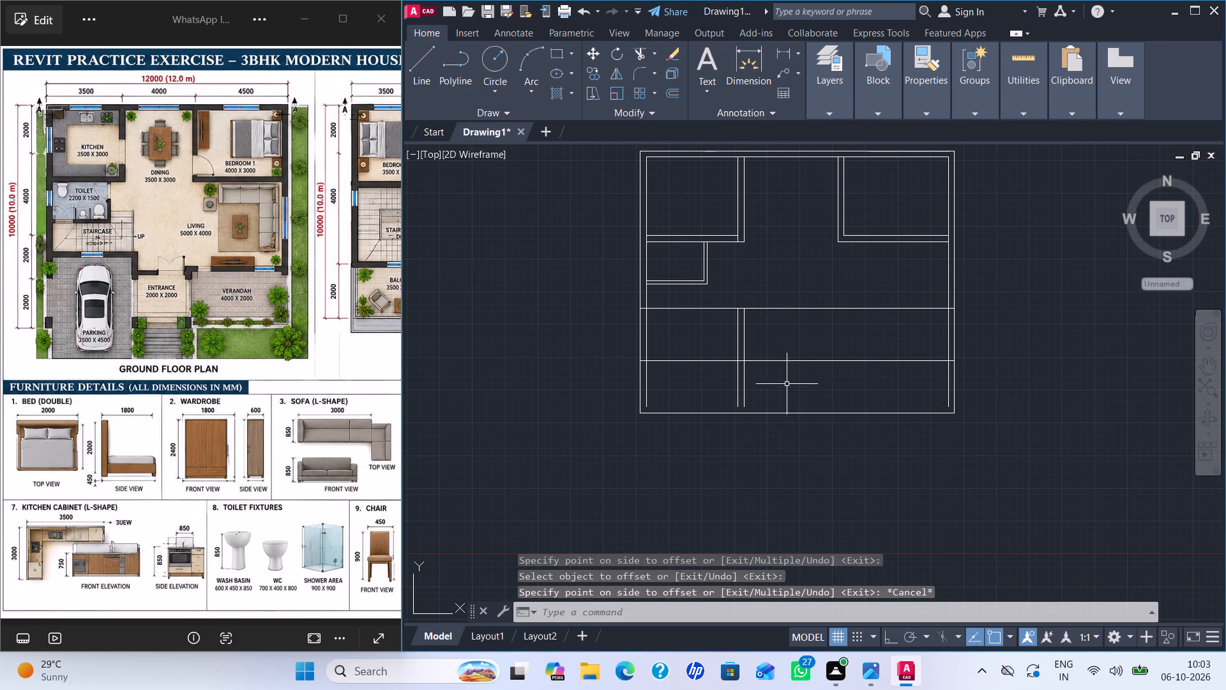
key("Escape")
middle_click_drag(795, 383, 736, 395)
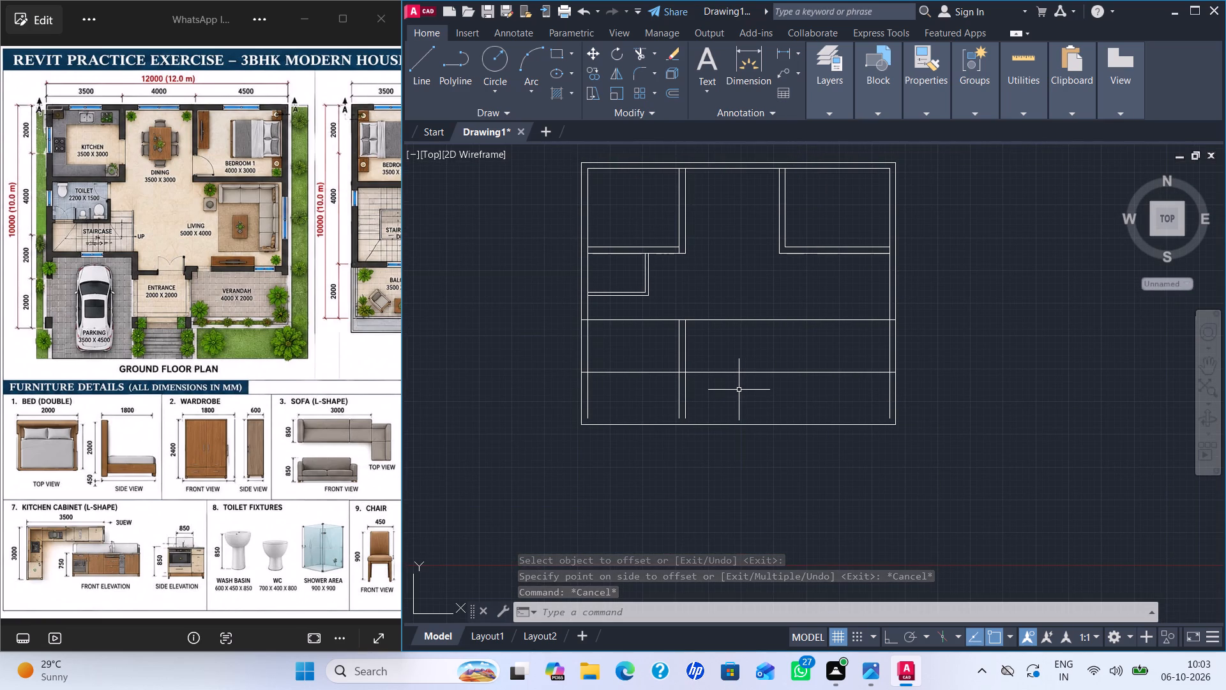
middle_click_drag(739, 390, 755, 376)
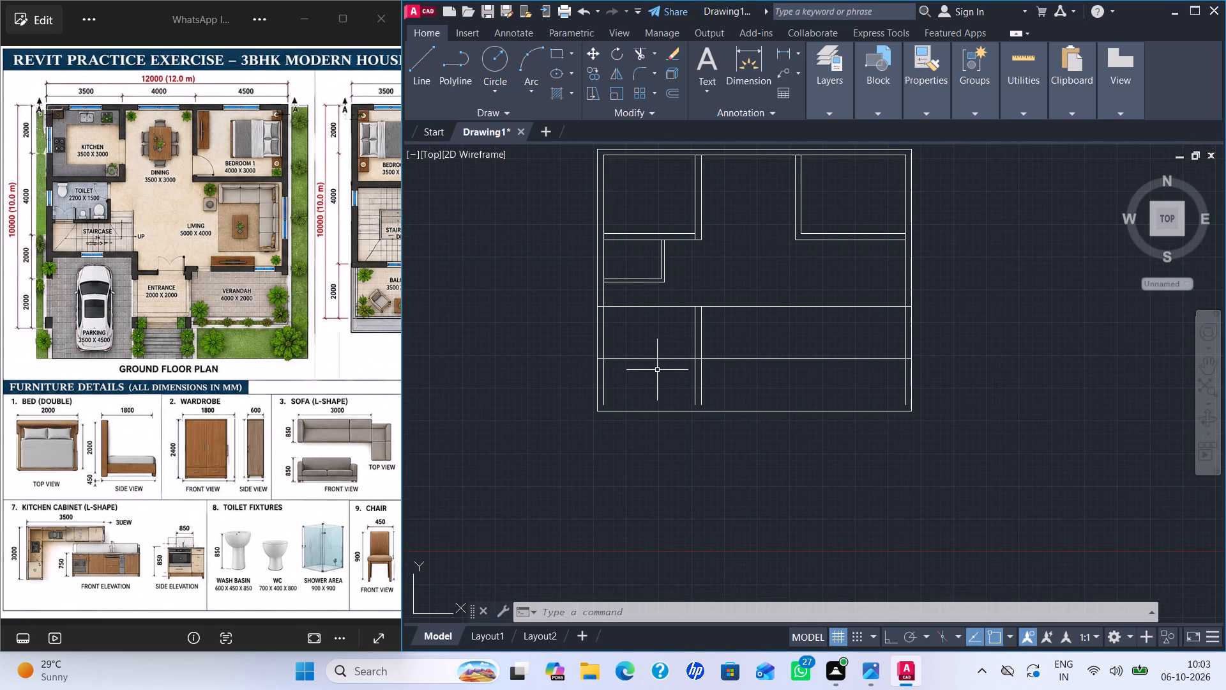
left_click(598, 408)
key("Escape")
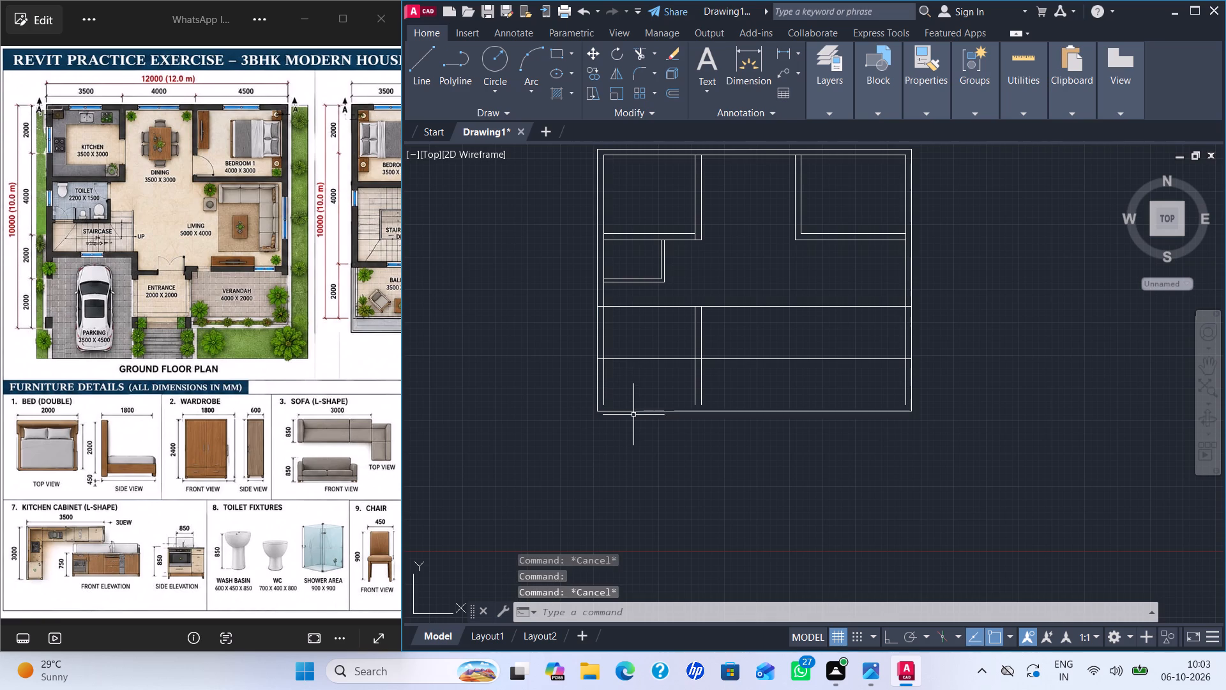
Move the outer bottom wall line 1500 mm downward to lengthen the plan.
left_click(633, 413)
key("m")
key("Return")
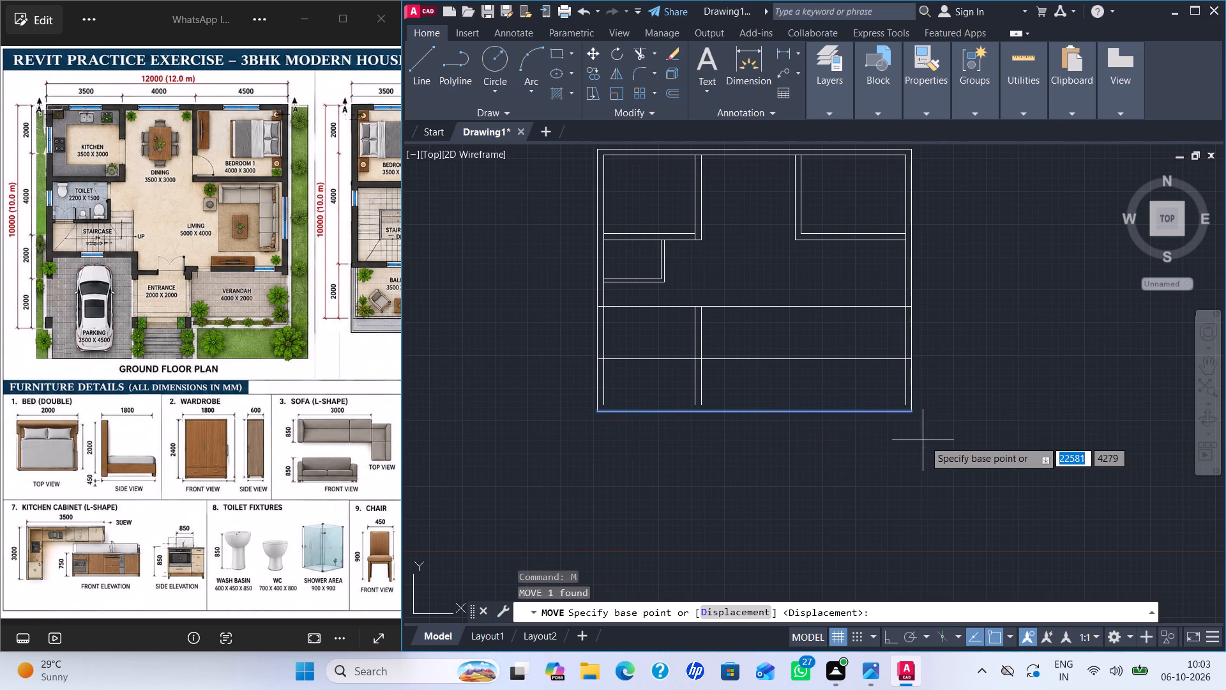
left_click(916, 411)
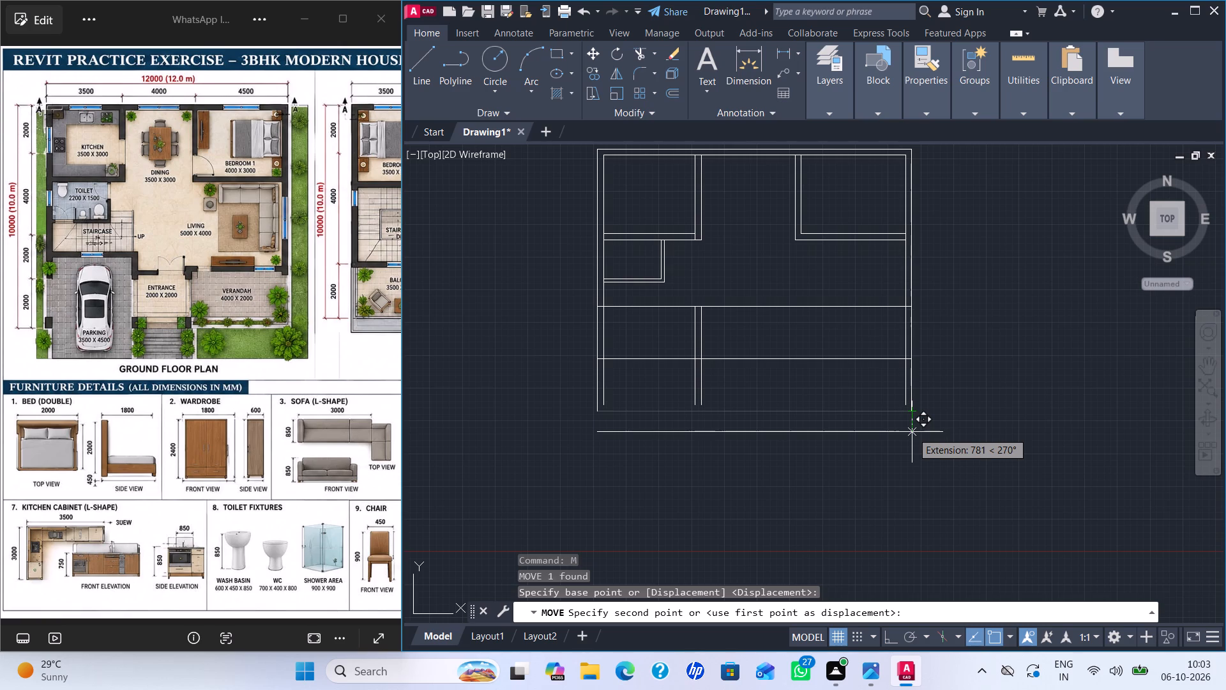
type("15")
type("00")
key("Return")
key("Escape")
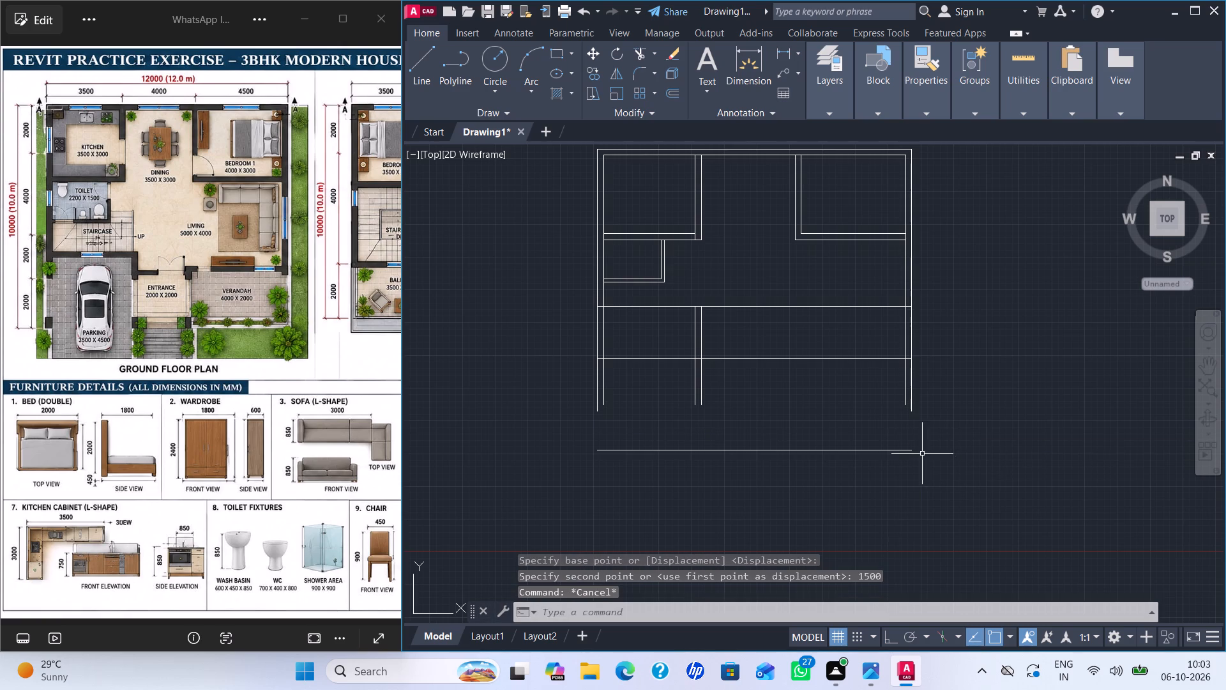
Extend both outer side walls' lines and the two parking wall lines down to the moved bottom wall line.
key("e")
key("x")
key("Return")
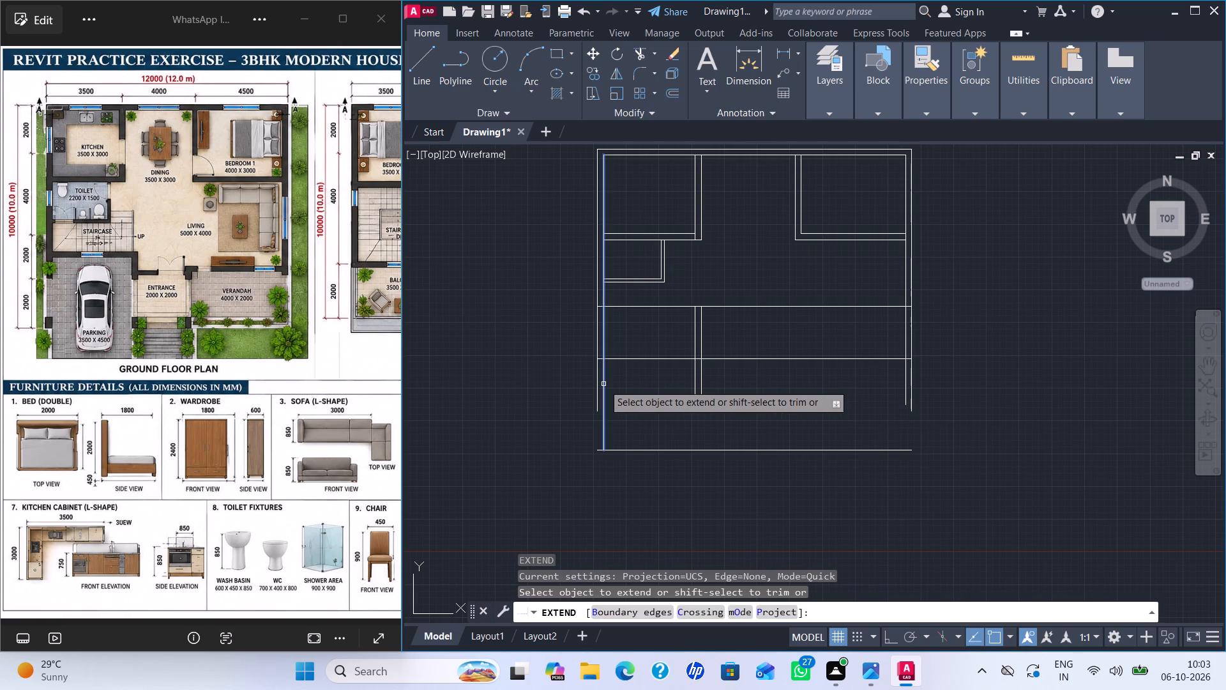
left_click(603, 384)
left_click(596, 391)
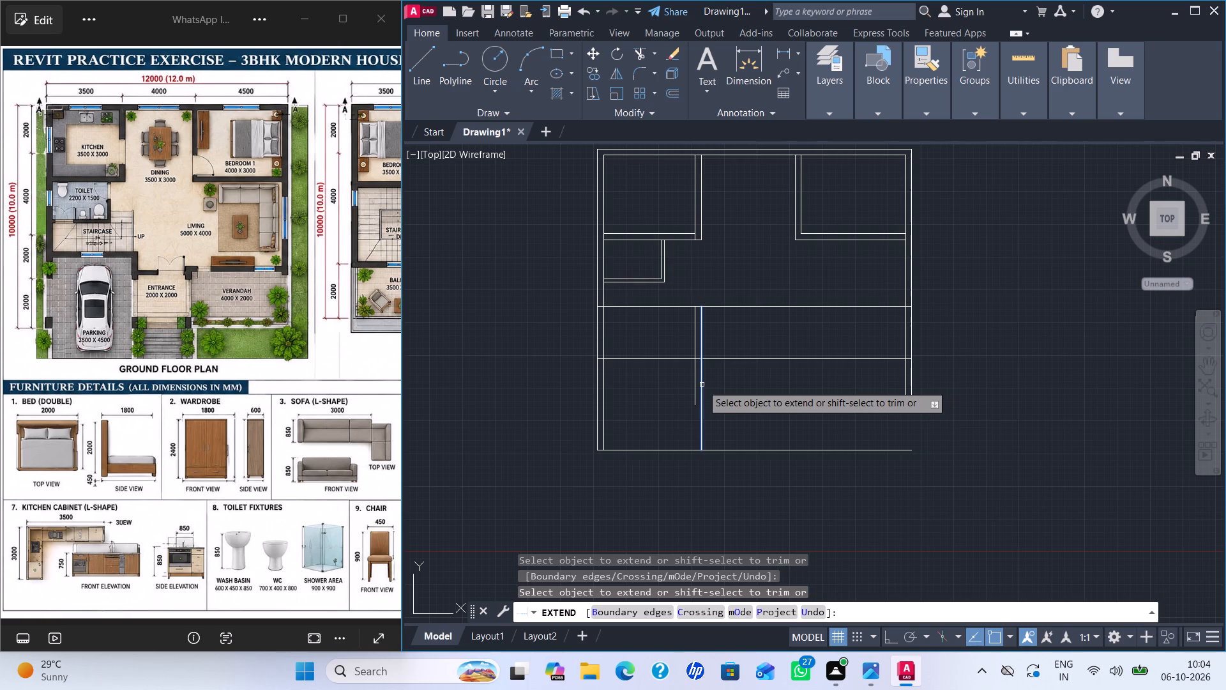
left_click(702, 385)
left_click(693, 391)
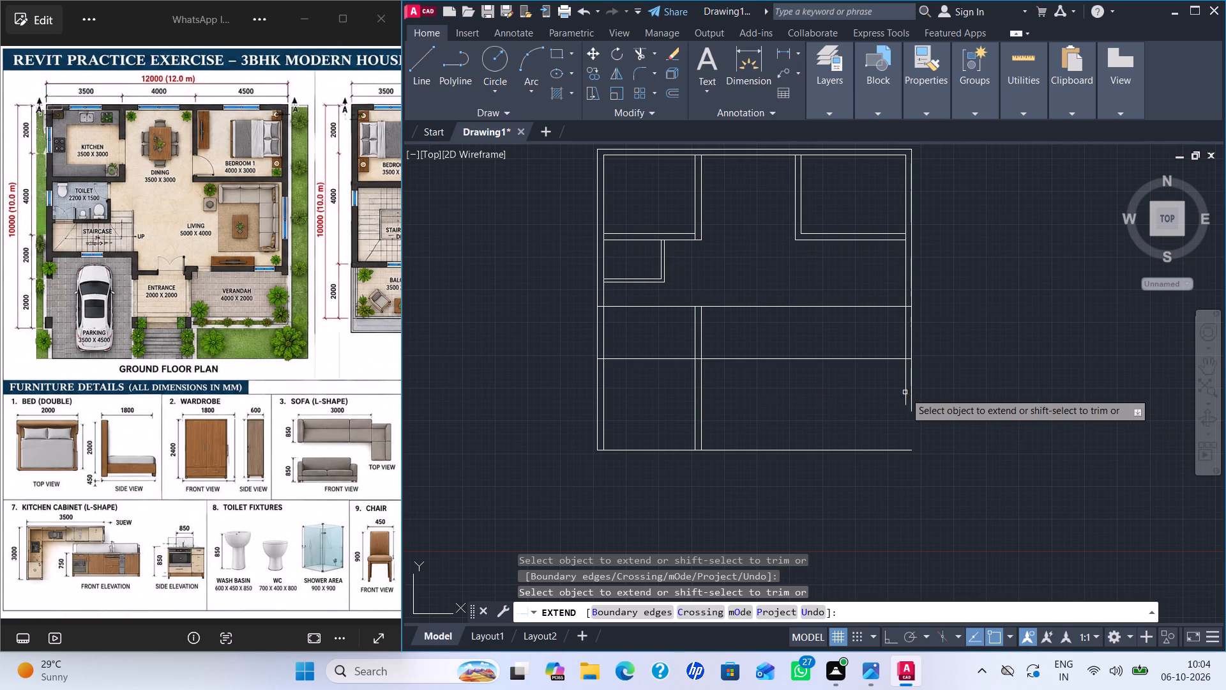
left_click(912, 390)
left_click(907, 390)
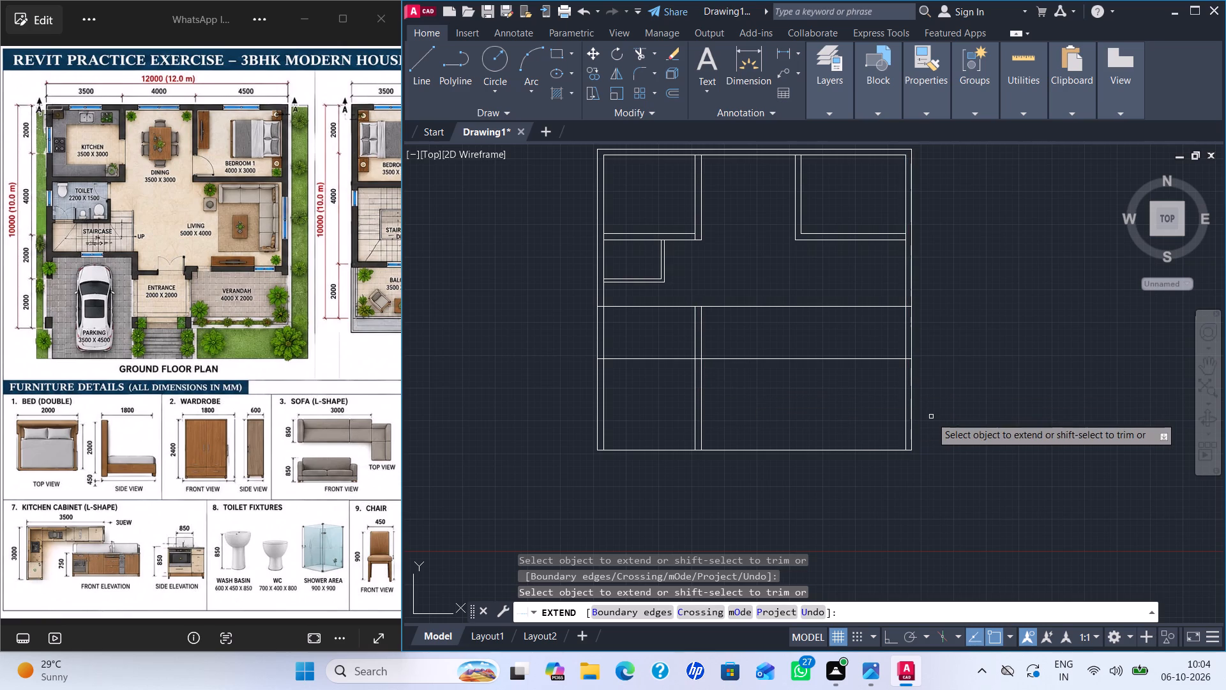
key("Escape")
Delete the horizontal 2000 mm verandah depth line crossing the parking area.
left_click(803, 359)
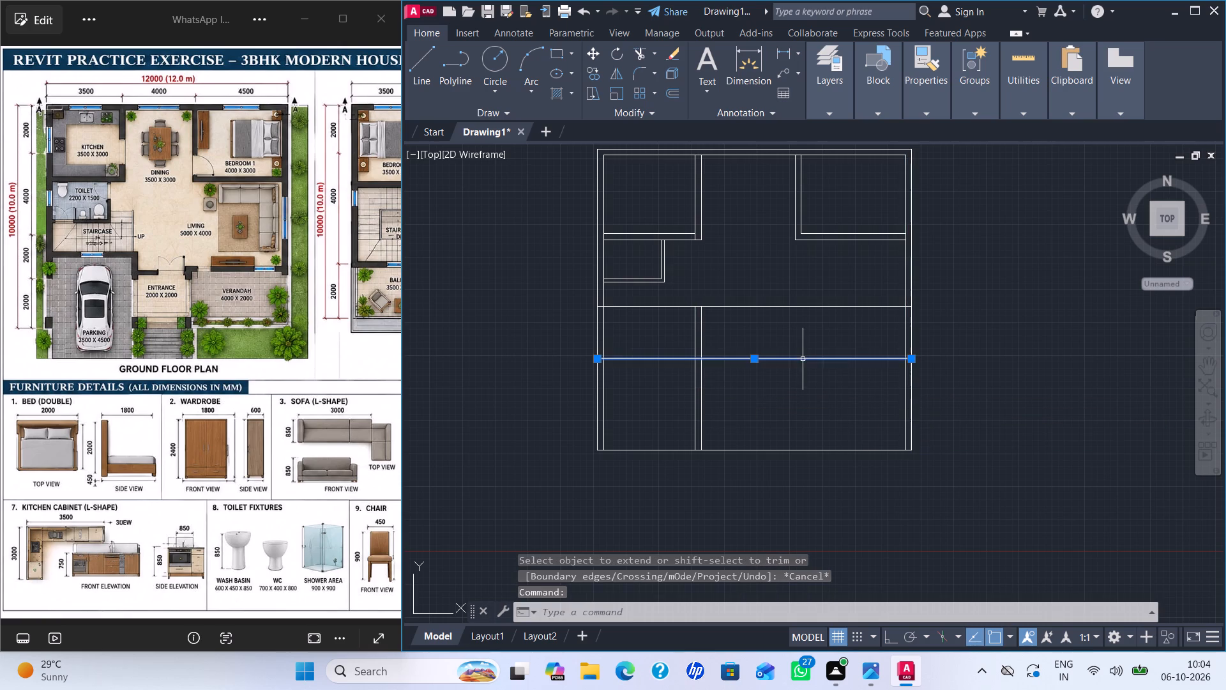
key("Delete")
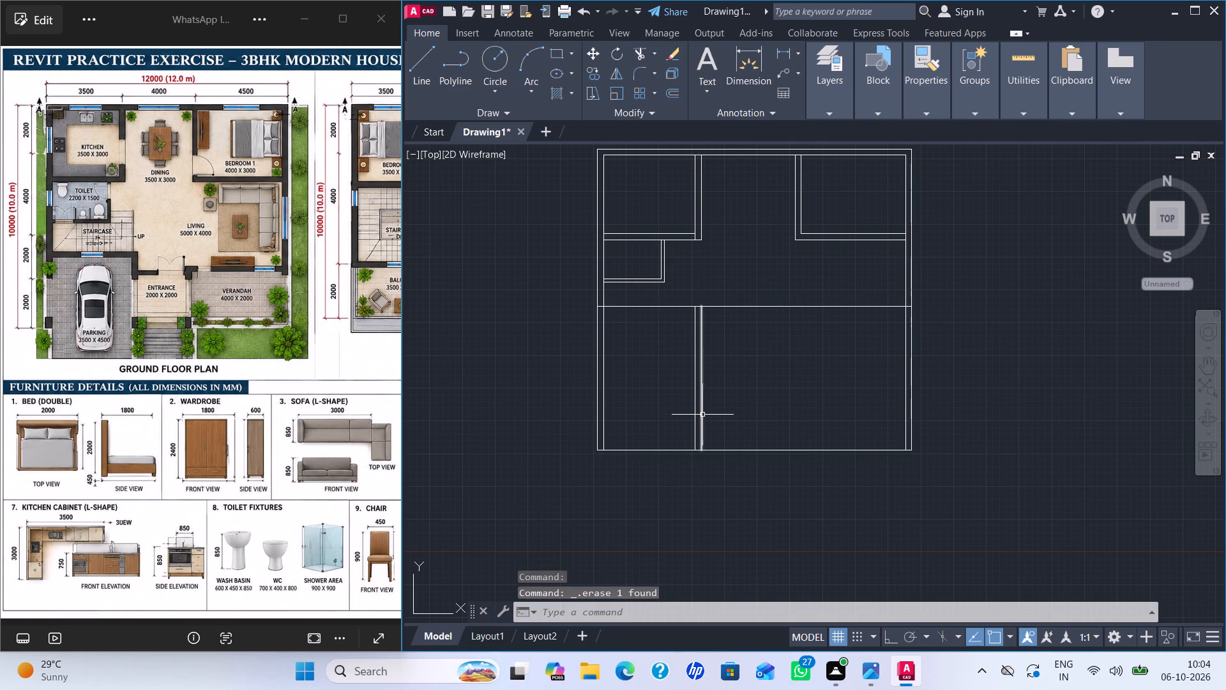
Offset the bottom wall line 4500 mm upward to mark the parking area's length.
key("o")
key("Return")
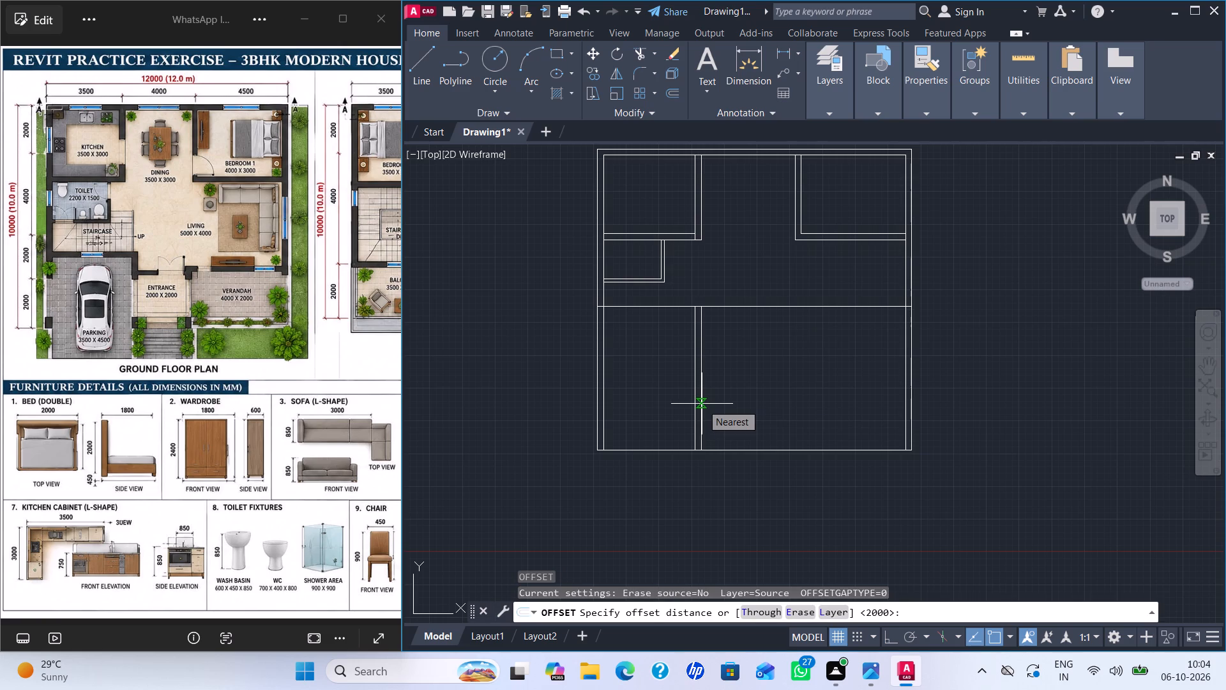
type("45")
type("00")
key("Return")
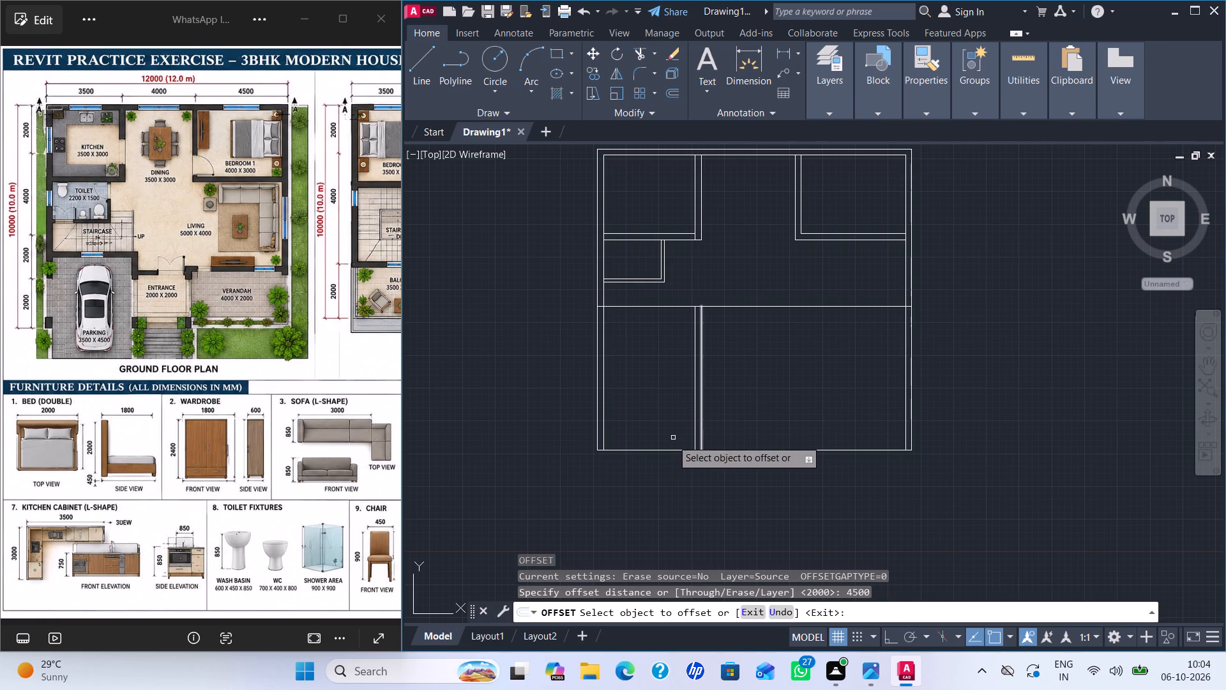
left_click(658, 450)
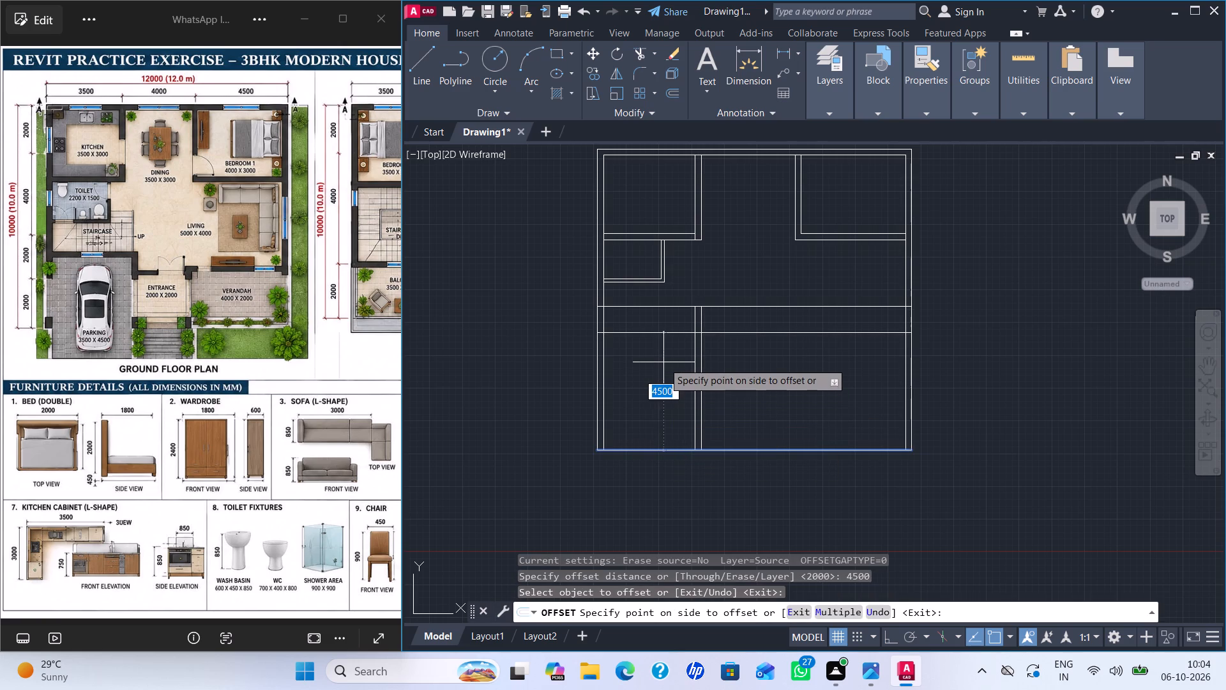
left_click(663, 362)
key("Escape")
key("Escape")
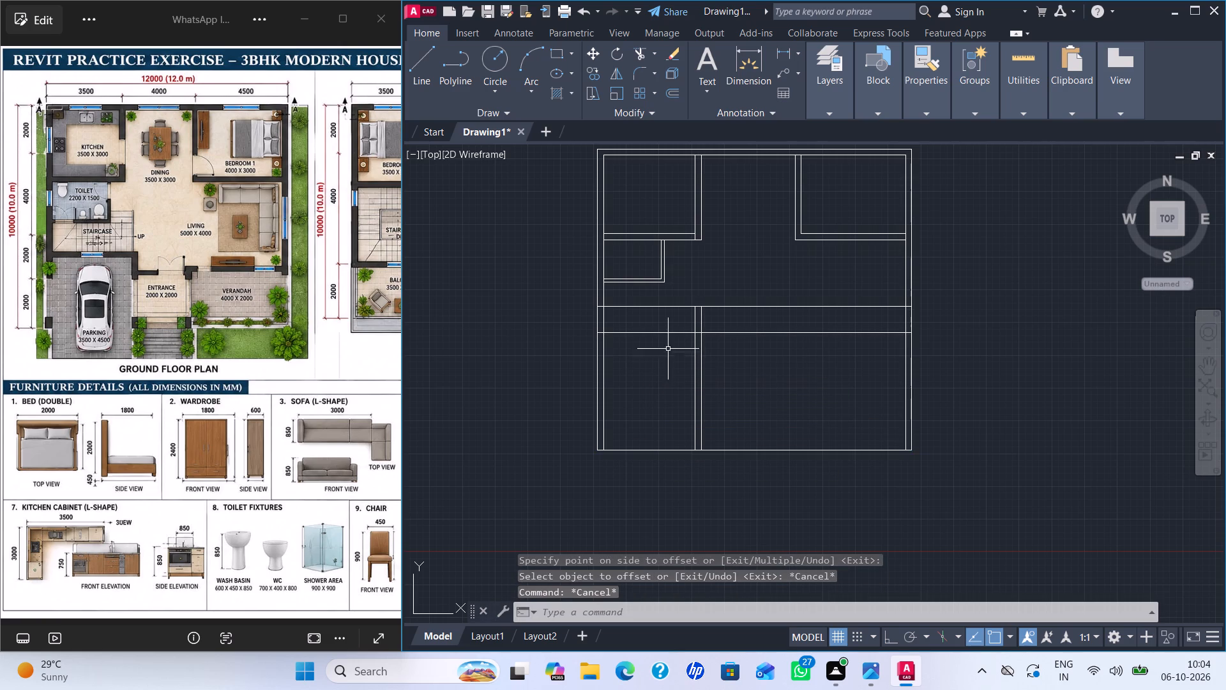
Delete the old full-width horizontal line above the new 4500 mm parking line.
left_click(656, 307)
key("Delete")
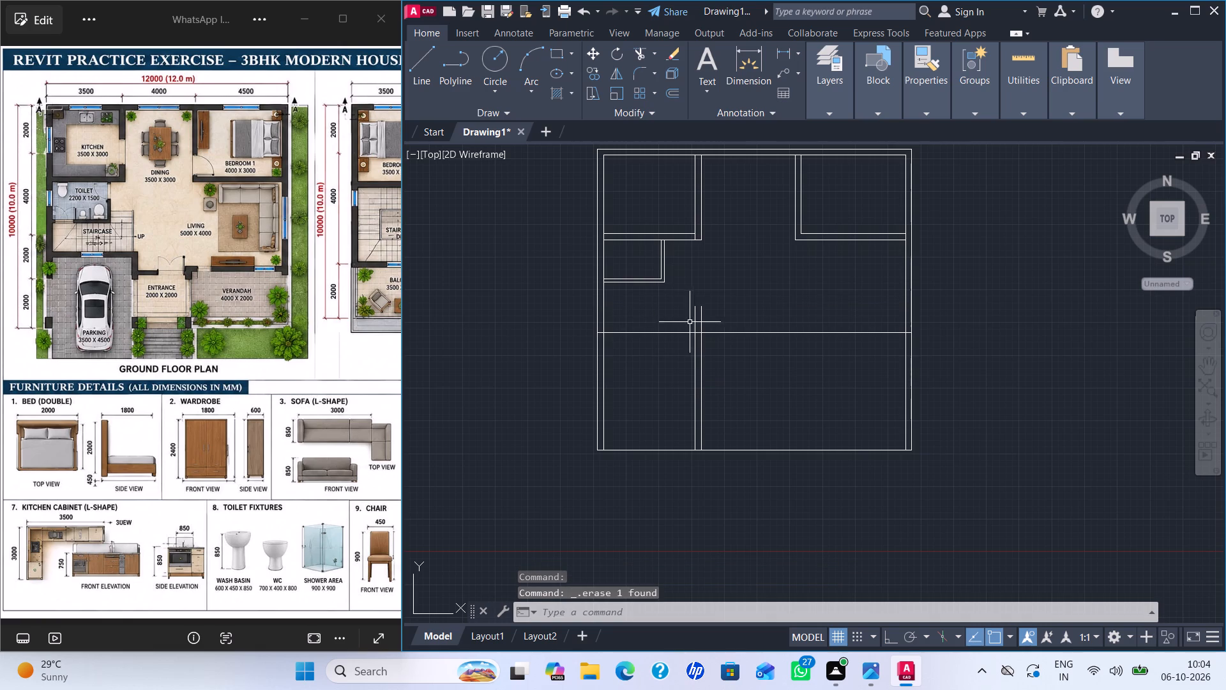
Trim the two vertical parking wall lines where they stick out above the new horizontal line.
key("t")
key("r")
key("Return")
left_click_drag(725, 318, 709, 316)
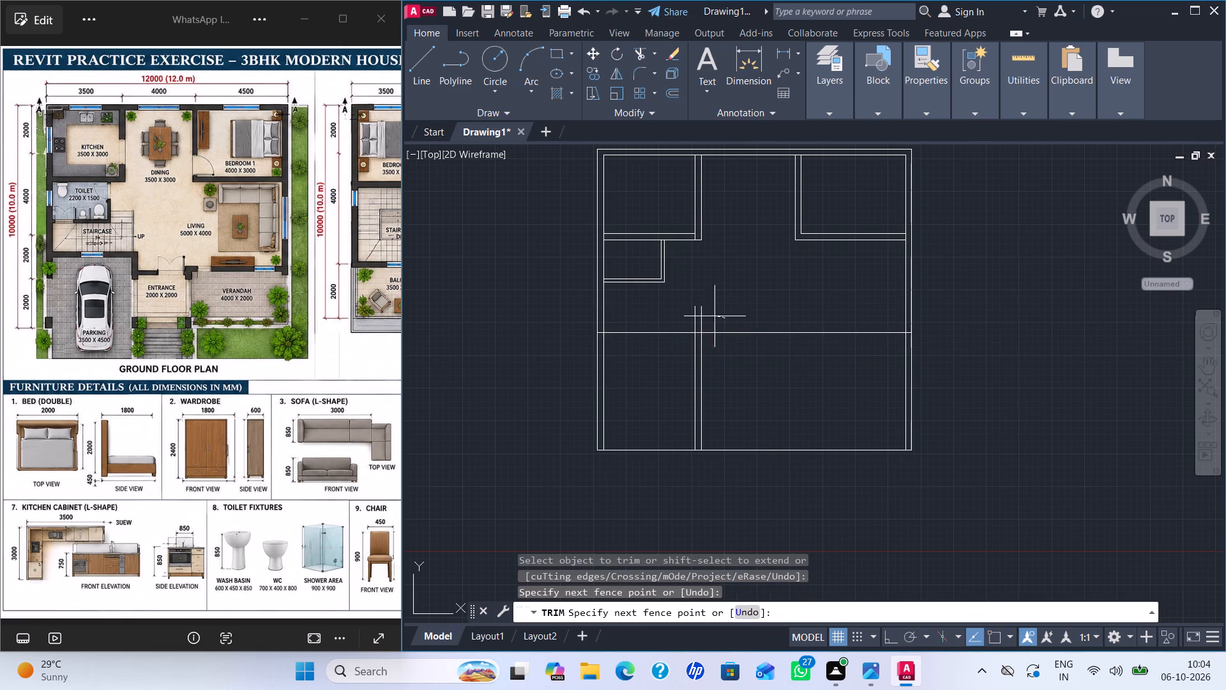
left_click_drag(709, 316, 655, 326)
key("Escape")
key("Escape")
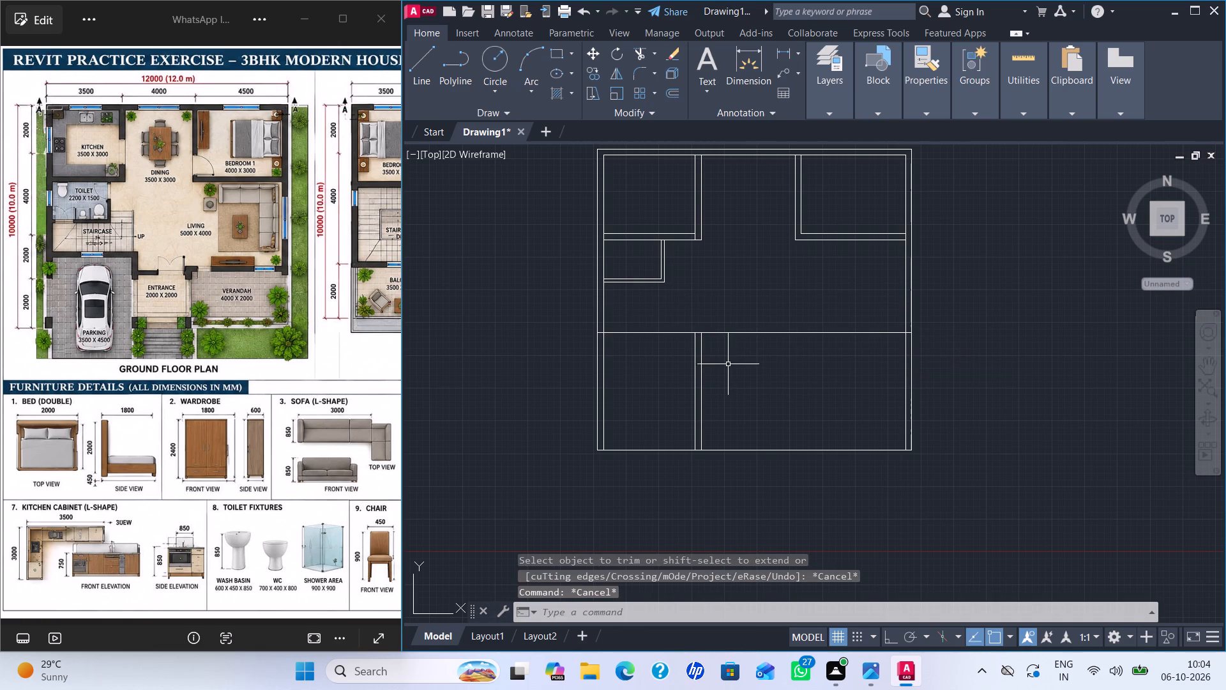
Offset the horizontal line at the top of the parking area 230 mm upward for its wall thickness.
key("o")
key("Return")
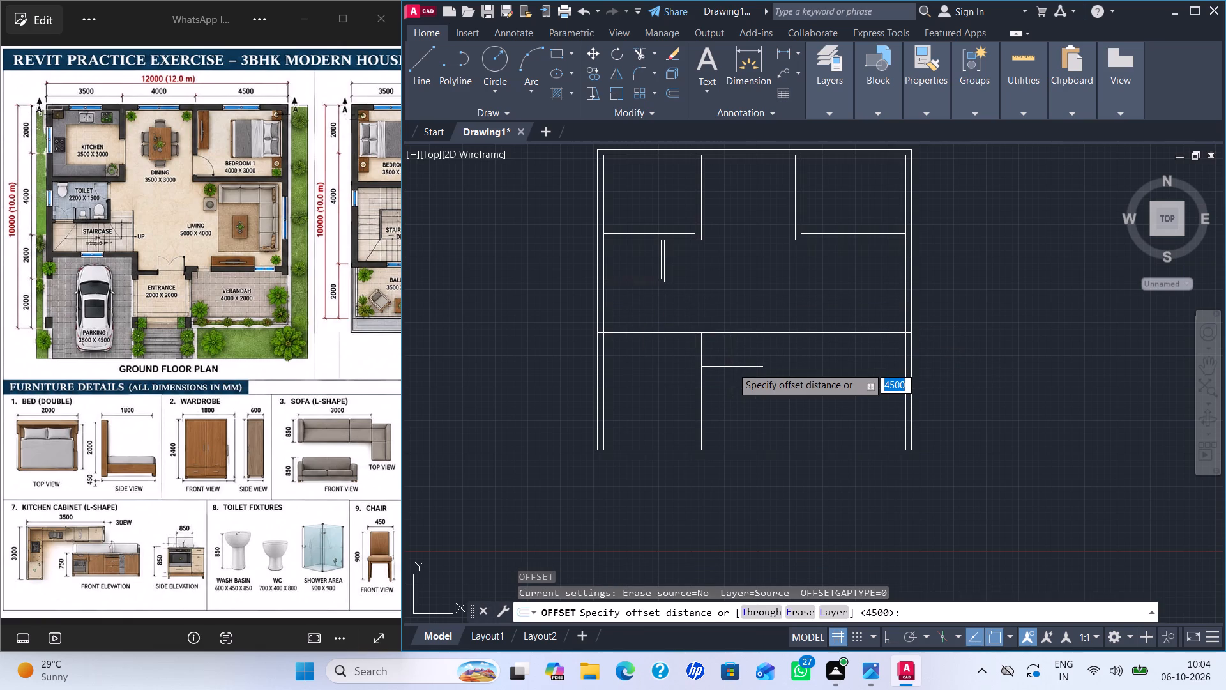
type("23")
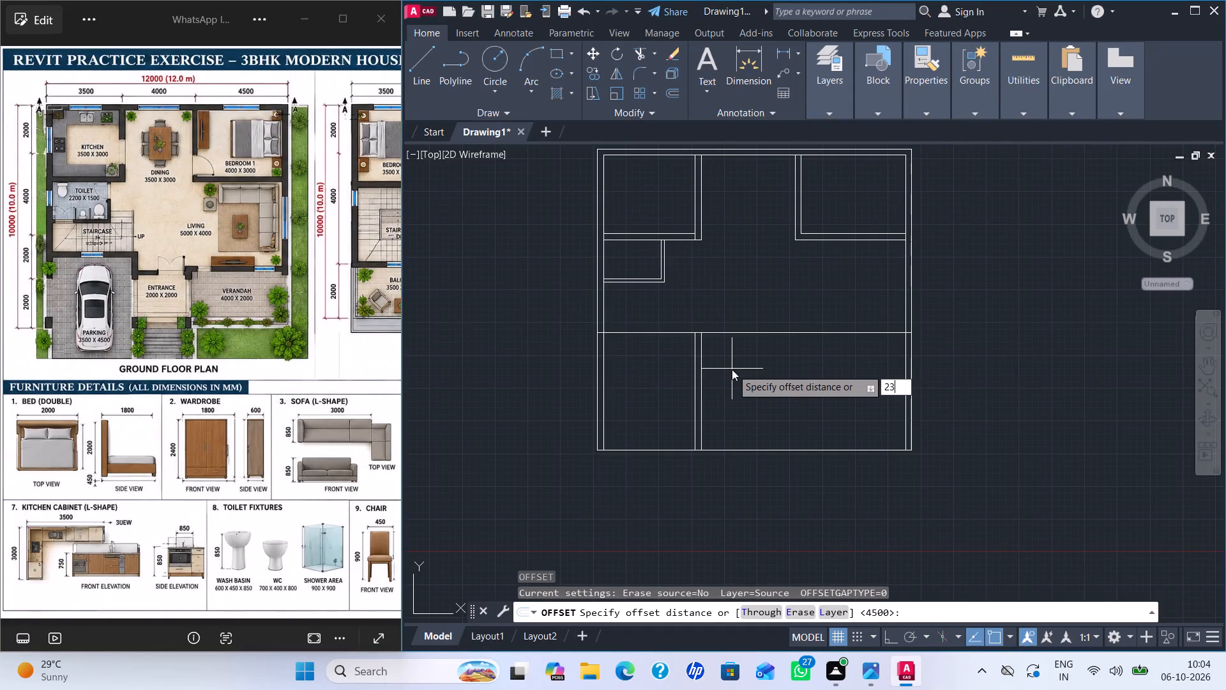
key("0")
key("Return")
left_click(663, 333)
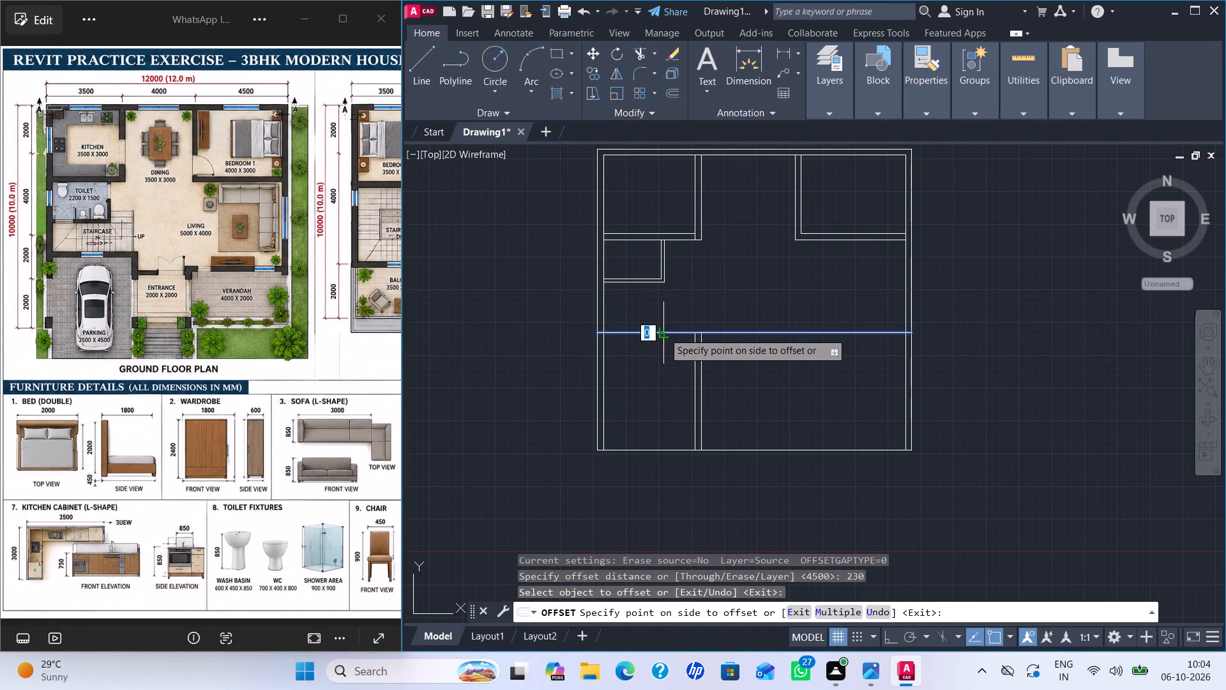
left_click(663, 309)
scroll(632, 319, "up", 2)
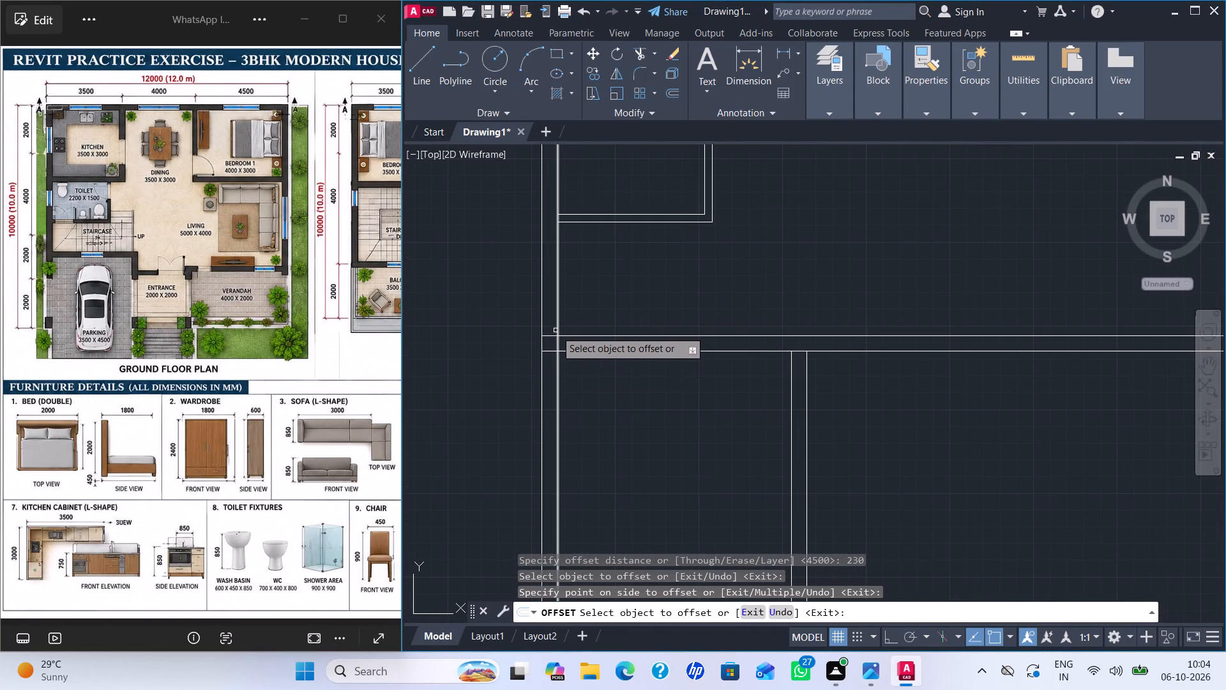
key("Escape")
Trim the ends of the two horizontal parking wall lines that run into the left outer wall.
type("TR")
key("Return")
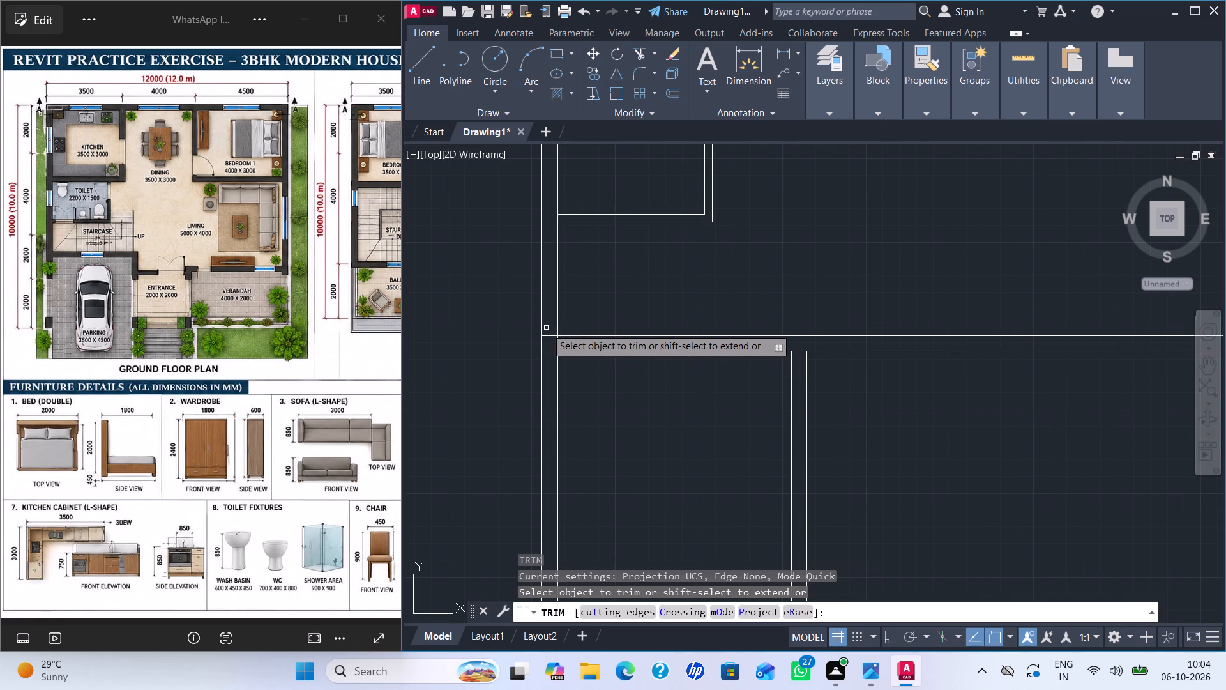
left_click_drag(549, 326, 548, 378)
Trim the leftover vertical stub inside the kitchen wall's lower corner.
scroll(550, 370, "down", 2)
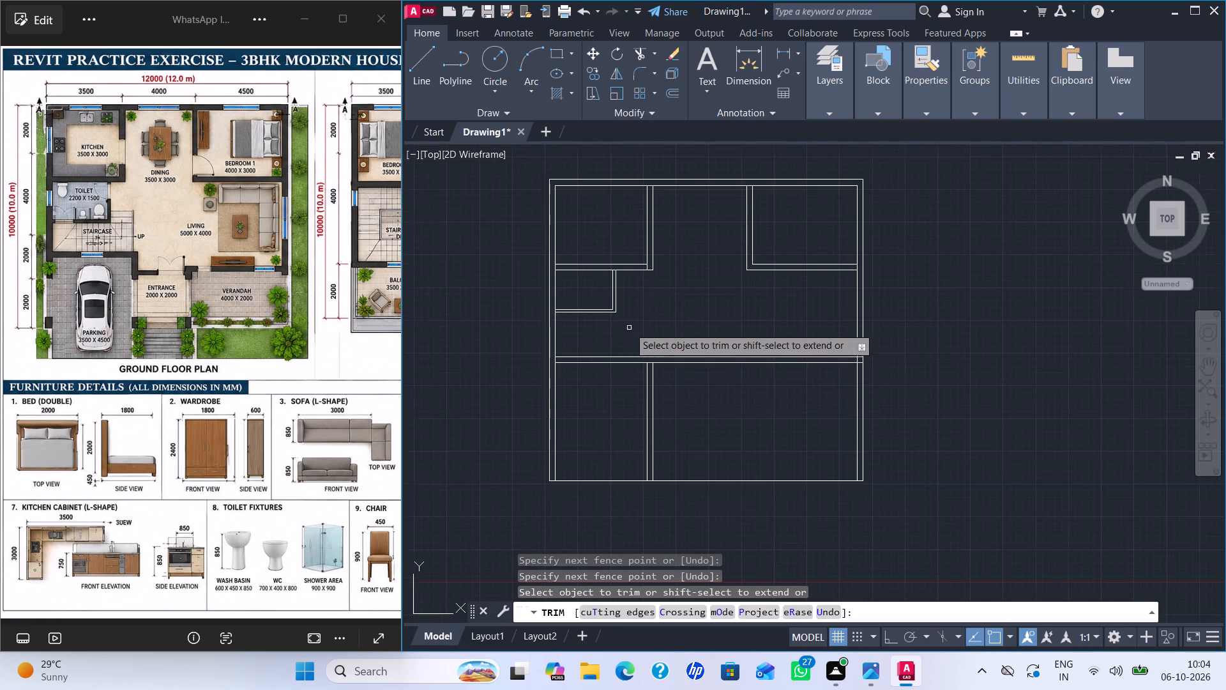
scroll(629, 327, "up", 2)
left_click(673, 172)
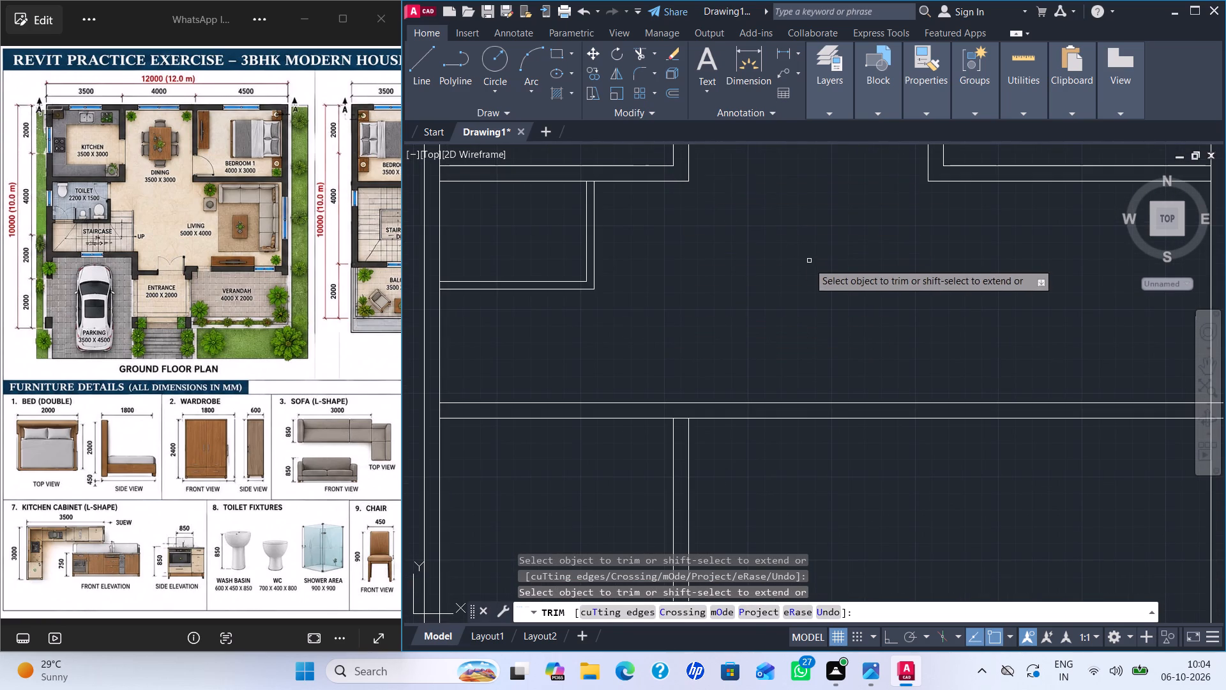
Extend the parking side wall's outer line to the upper horizontal line and trim the segment between the walls to form the corner.
scroll(804, 268, "down", 1)
scroll(669, 292, "up", 2)
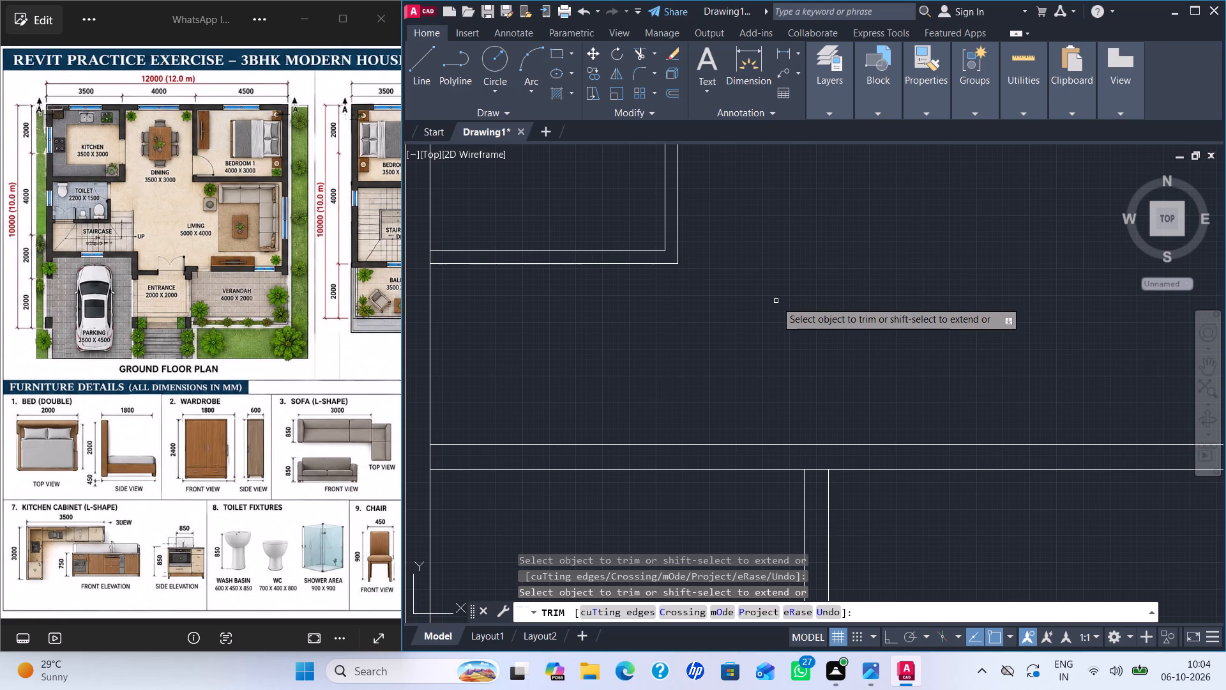
scroll(776, 301, "down", 1)
scroll(840, 310, "down", 1)
middle_click_drag(864, 321, 857, 316)
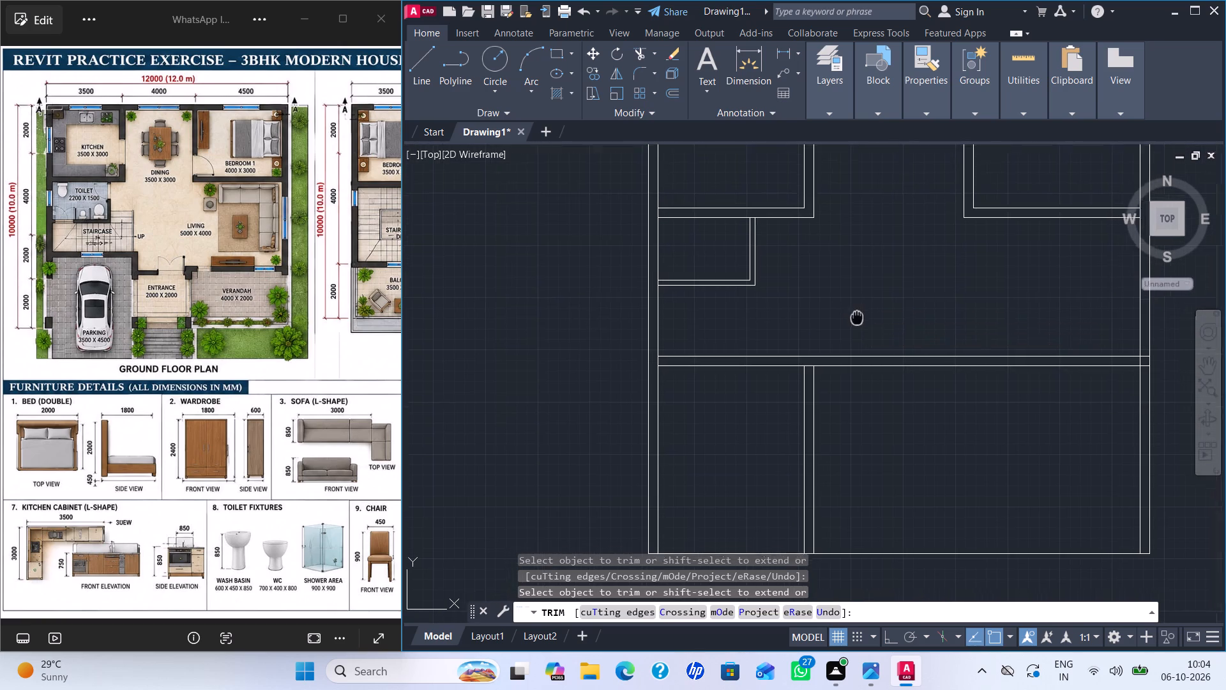
middle_click_drag(857, 316, 767, 285)
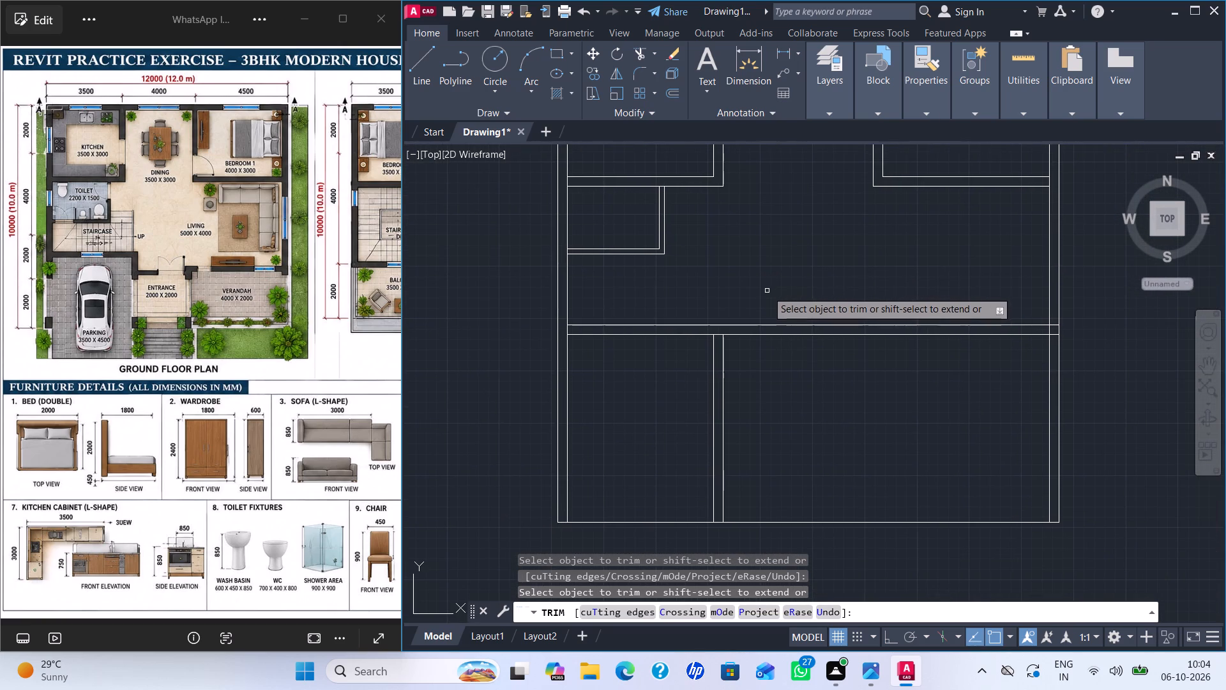
left_click(724, 353, "shift")
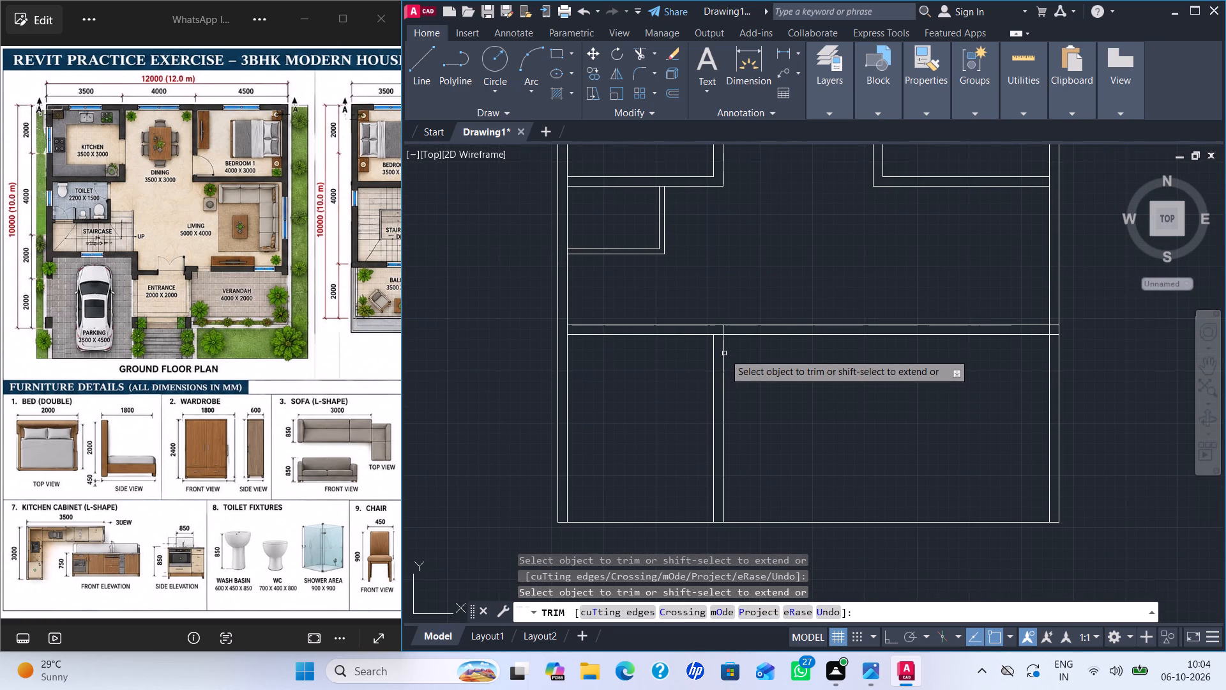
left_click(719, 333)
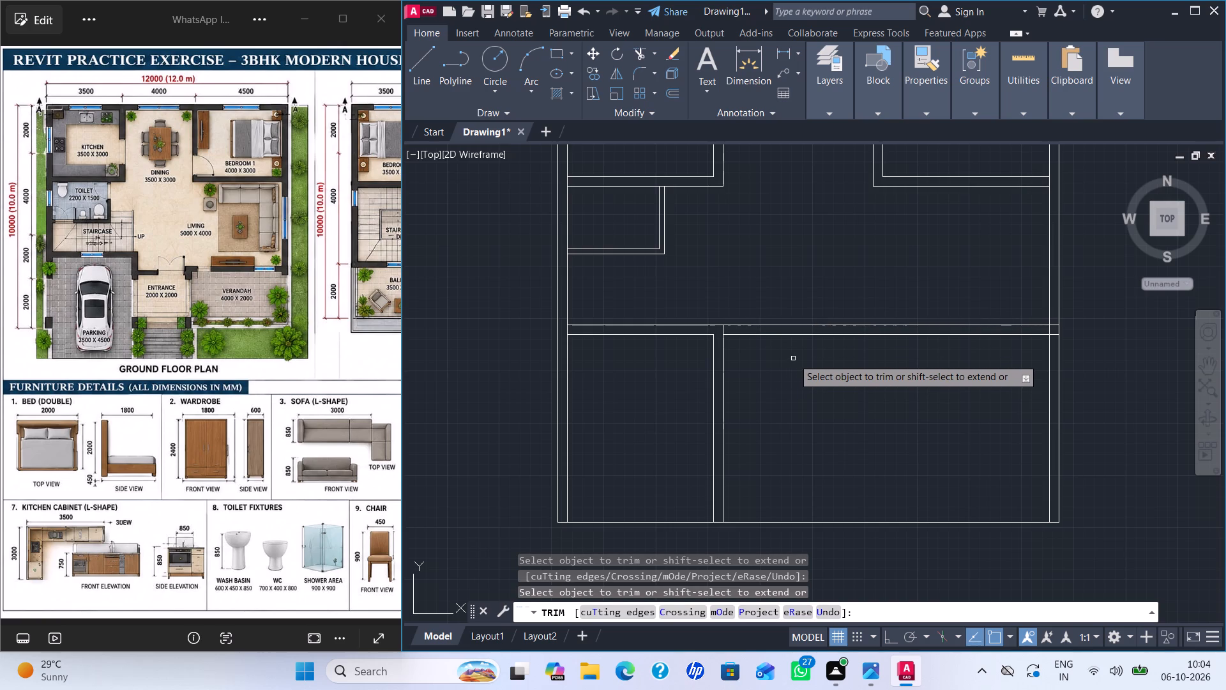
Trim away the two horizontal parking wall lines beyond the parking corner, including their stubs inside the right outer wall.
left_click_drag(800, 359, 776, 298)
scroll(1086, 338, "up", 2)
left_click_drag(1004, 289, 1004, 364)
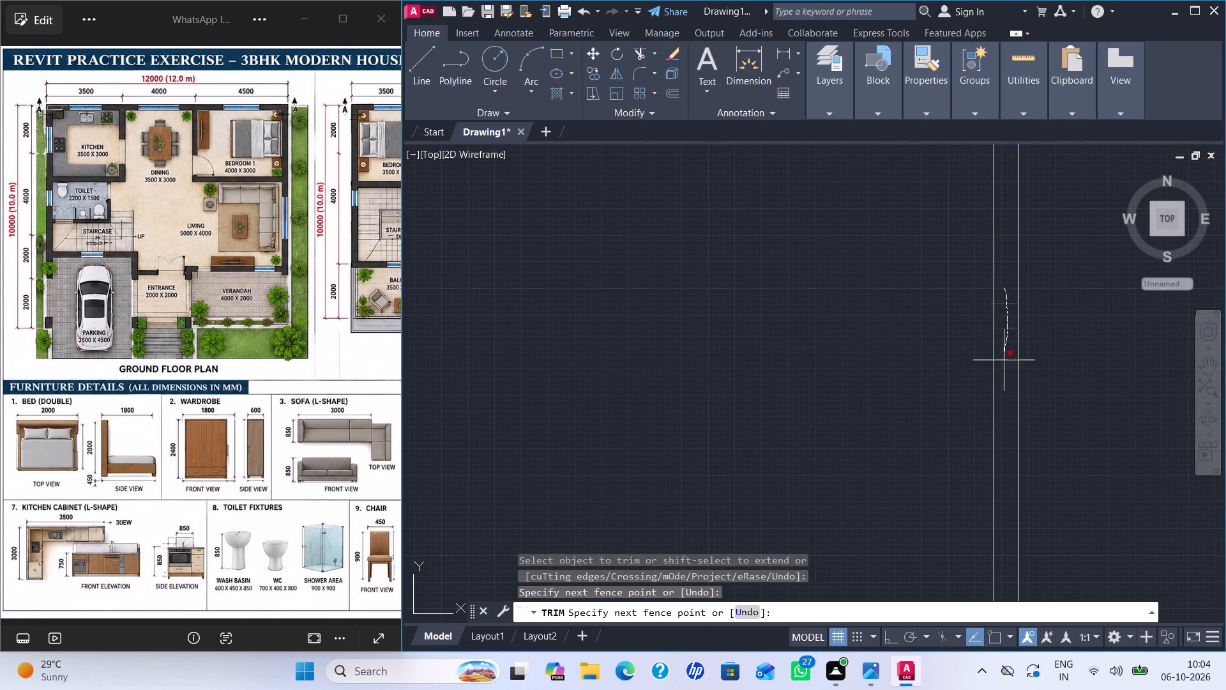
left_click_drag(1004, 364, 1003, 369)
scroll(1006, 363, "down", 2)
scroll(917, 360, "down", 1)
key("Escape")
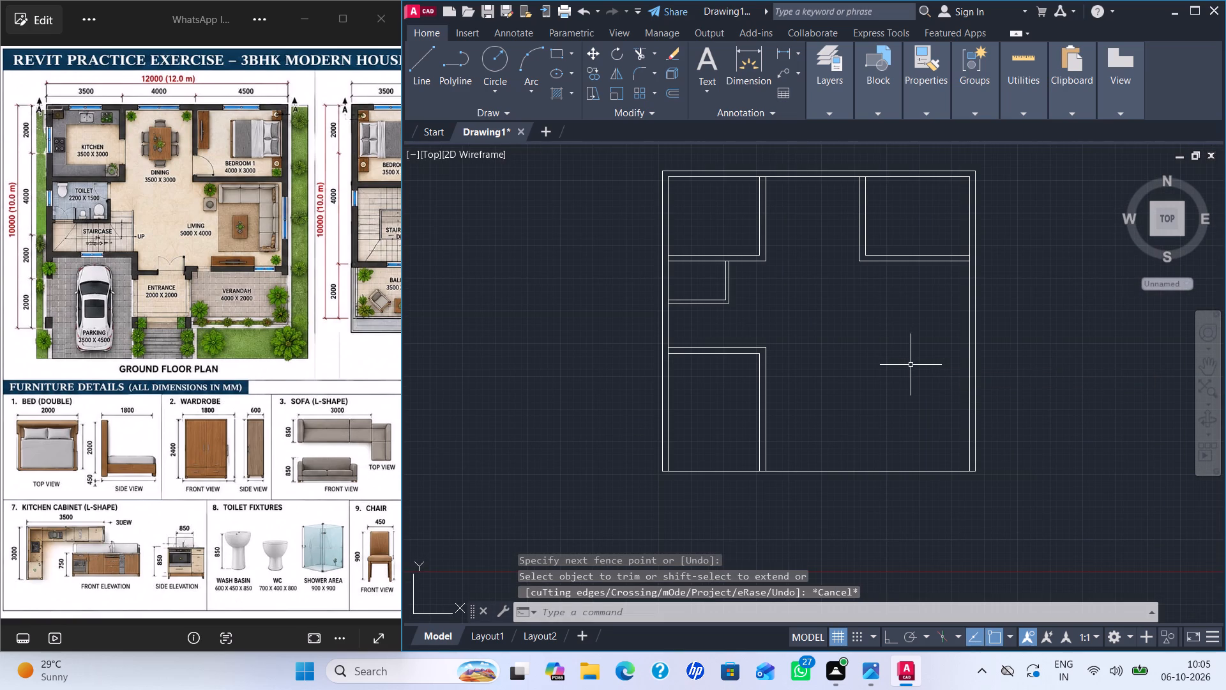
Offset the lower outer line of Bedroom 1's wall 4000 mm downward to mark the living room's depth.
key("o")
key("Return")
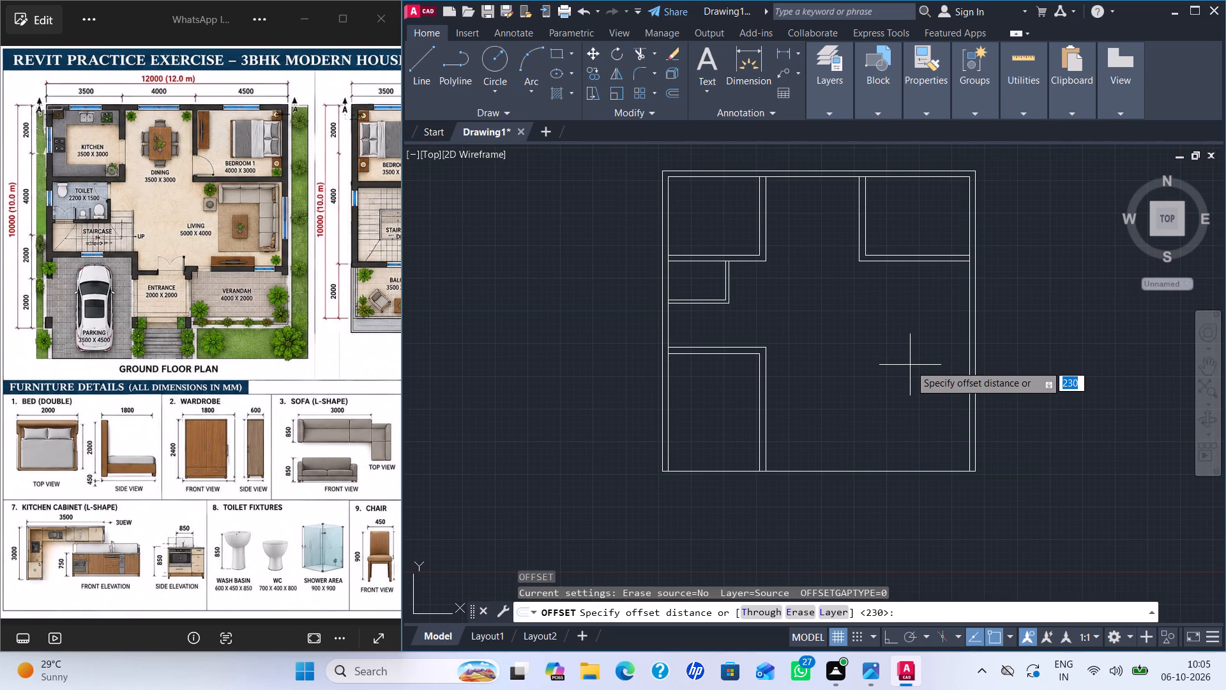
key("4")
key("0")
key("0")
key("0")
key("Return")
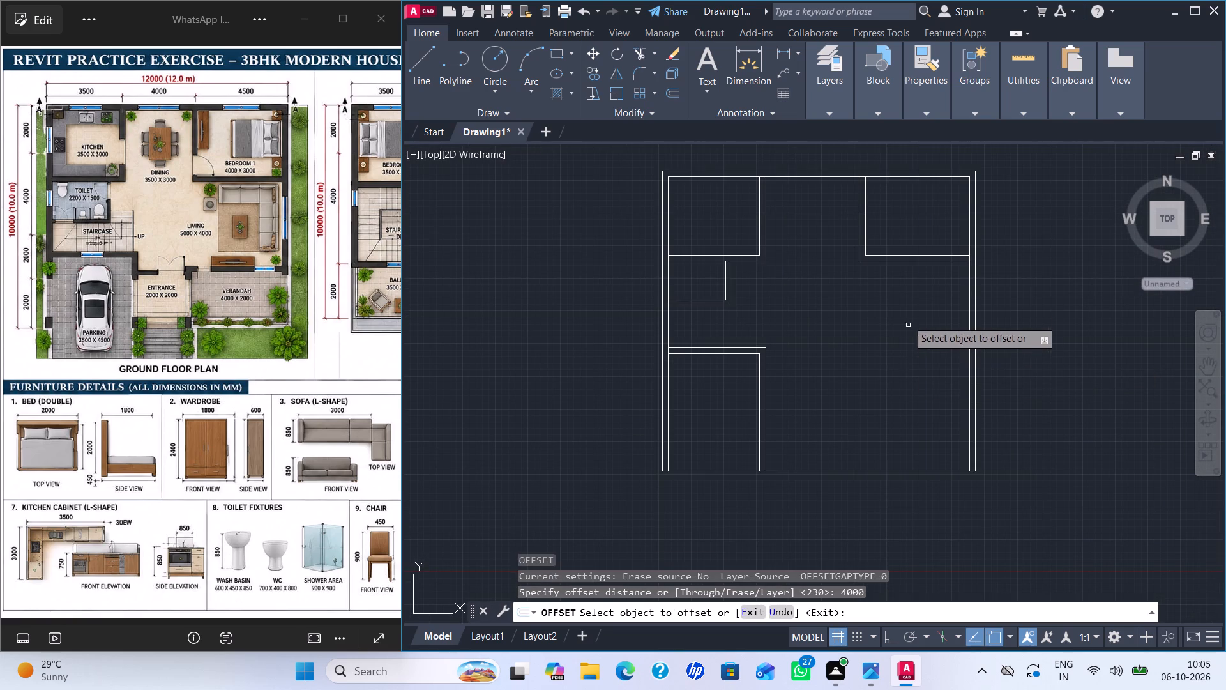
left_click(916, 261)
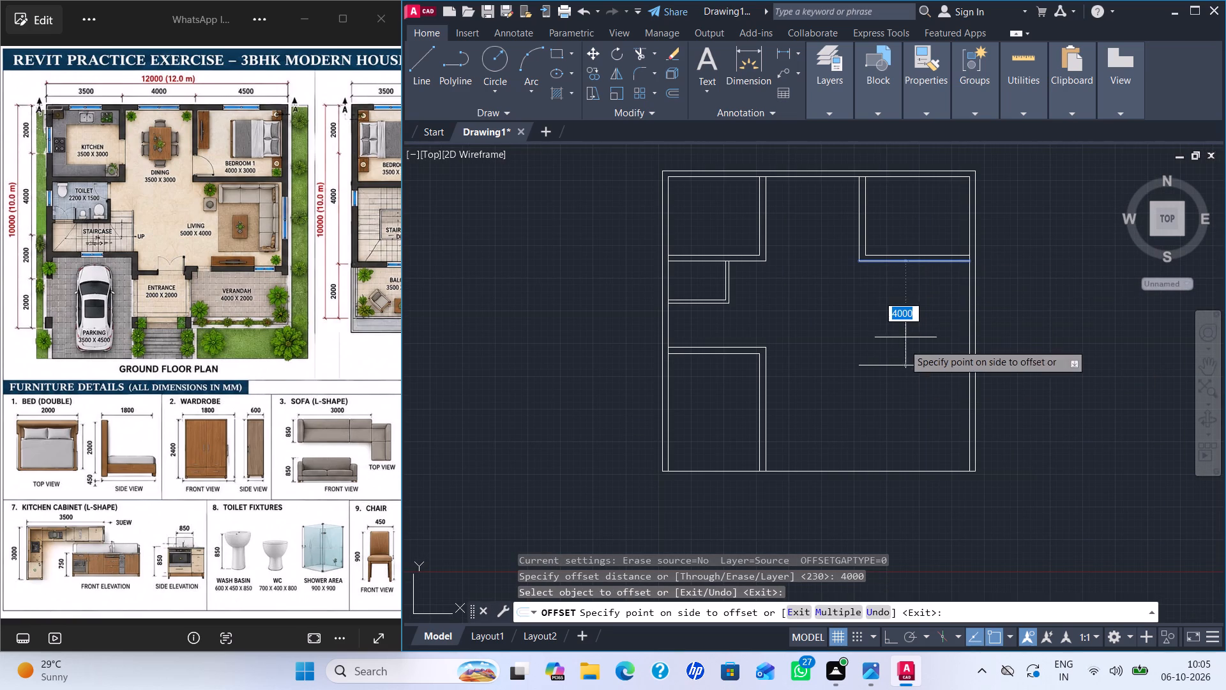
left_click(893, 377)
Place the 4000 mm offset line below Bedroom 1 and offset it 230 mm downward to form the living room's lower wall.
left_click(897, 365)
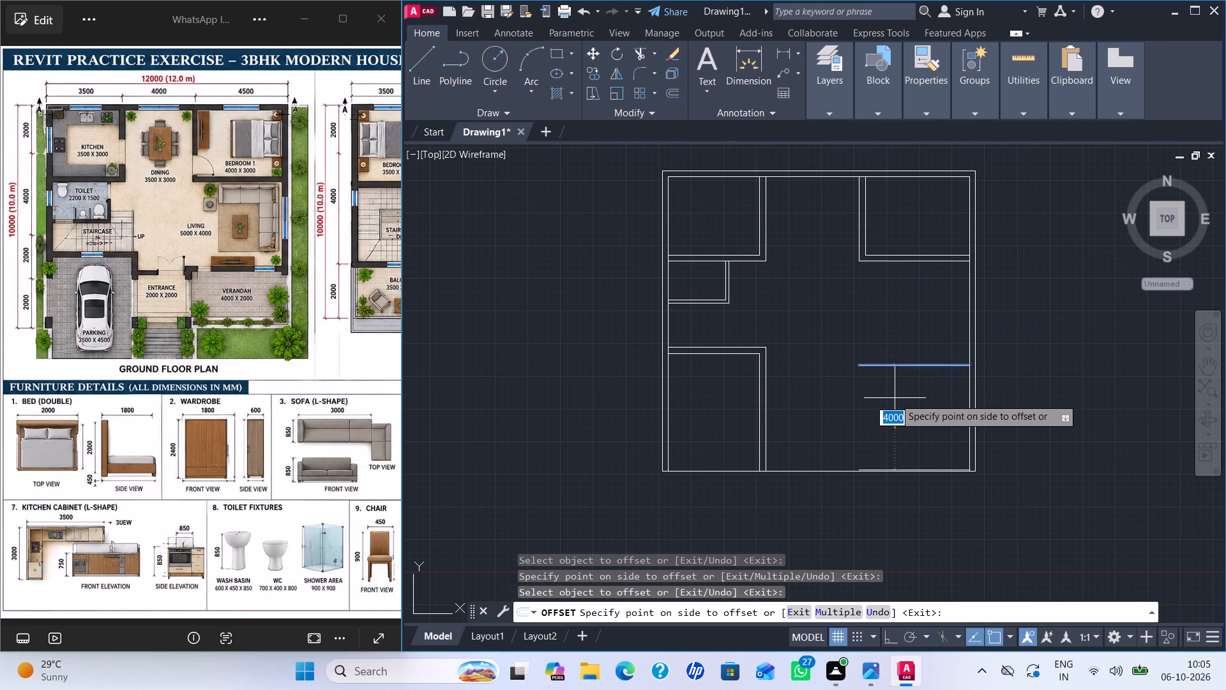
type("230")
key("Return")
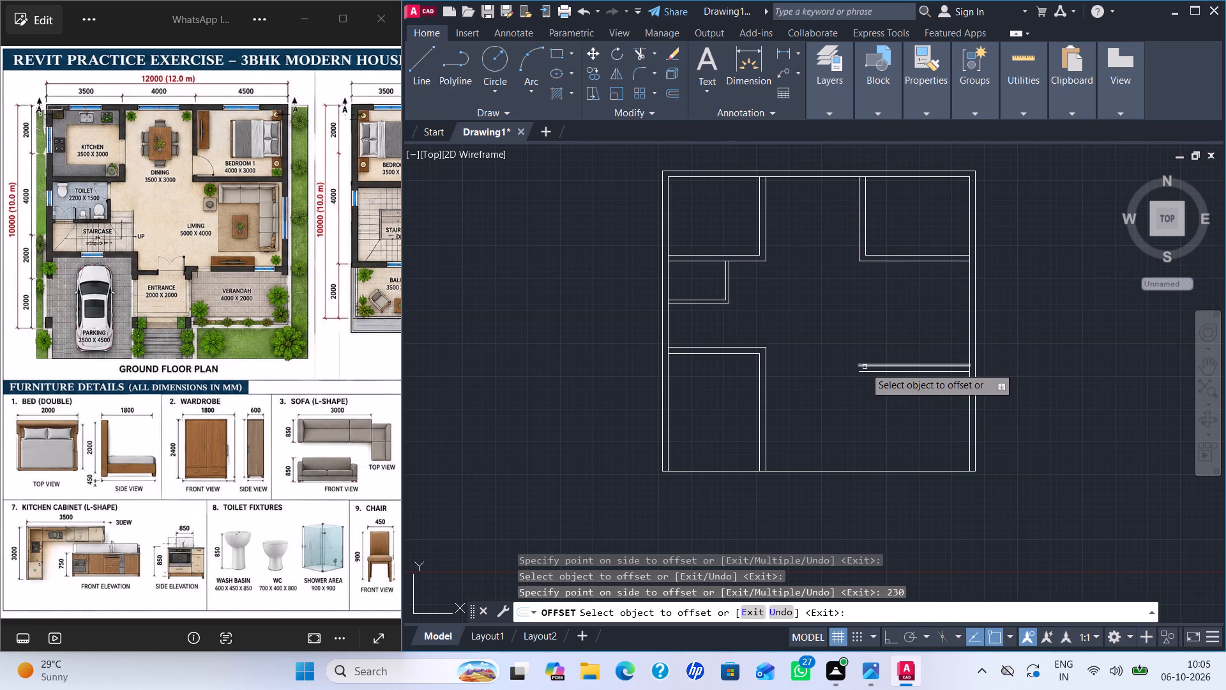
key("Escape")
key("Escape")
Extend both lines of the living room's lower wall to the parking side wall's outer line.
key("e")
key("x")
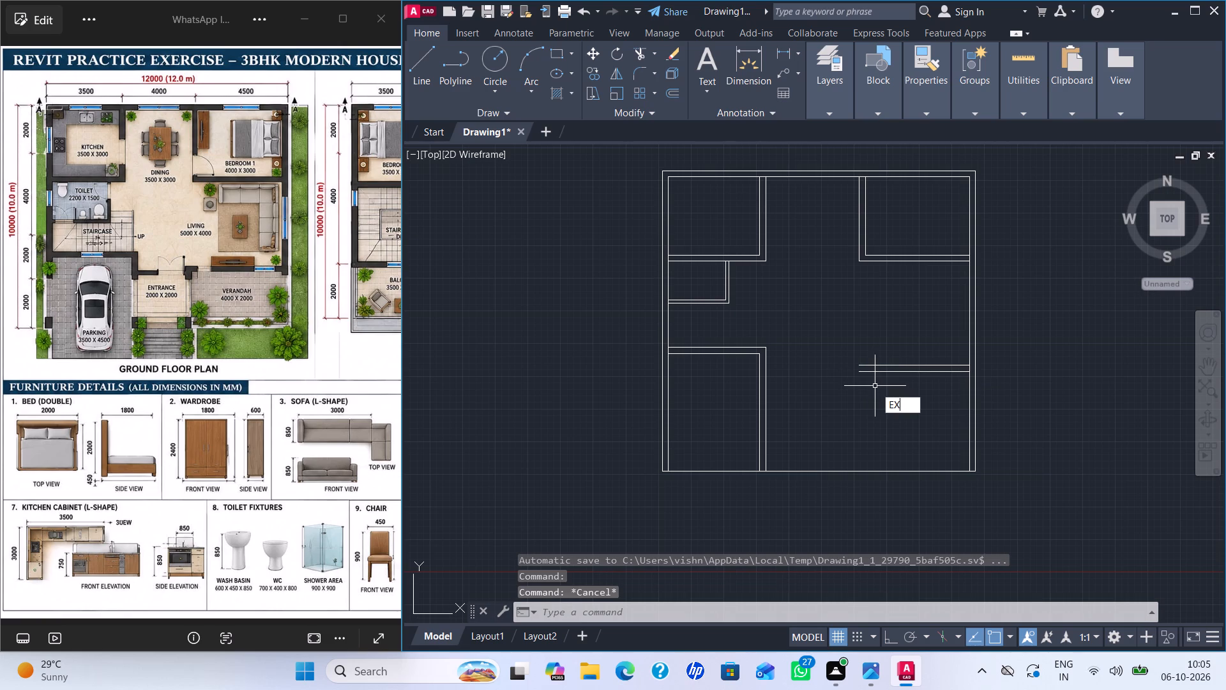
key("Return")
left_click(872, 372)
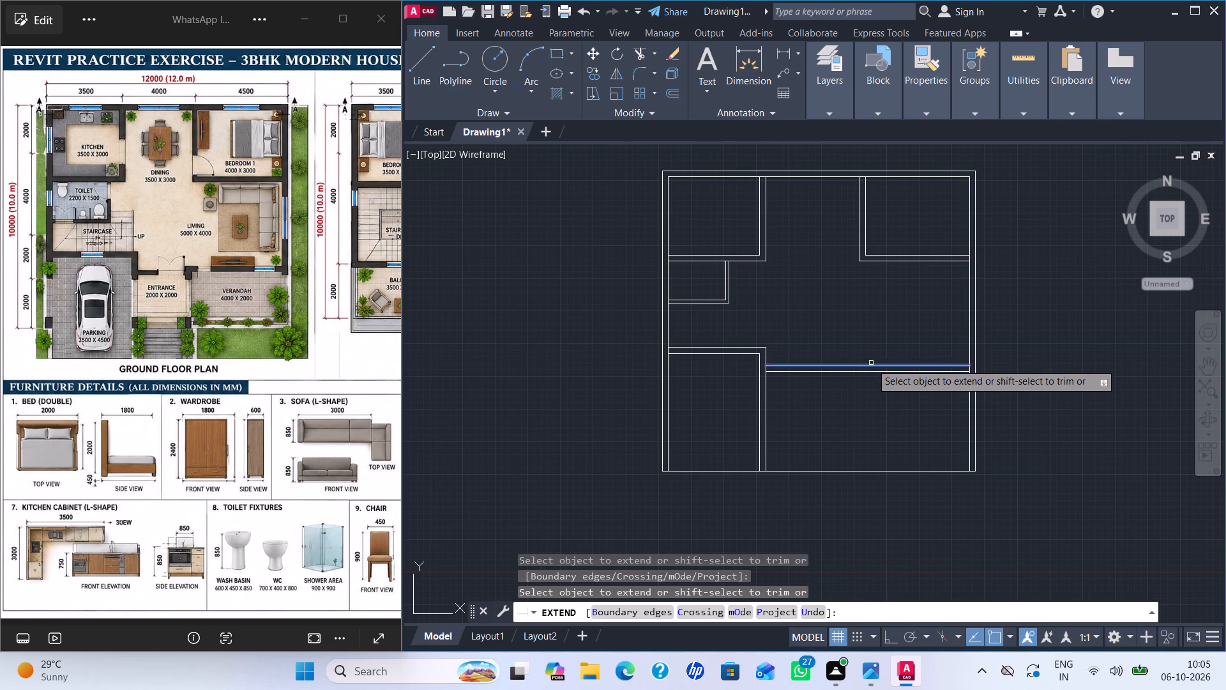
left_click_drag(871, 366, 875, 372)
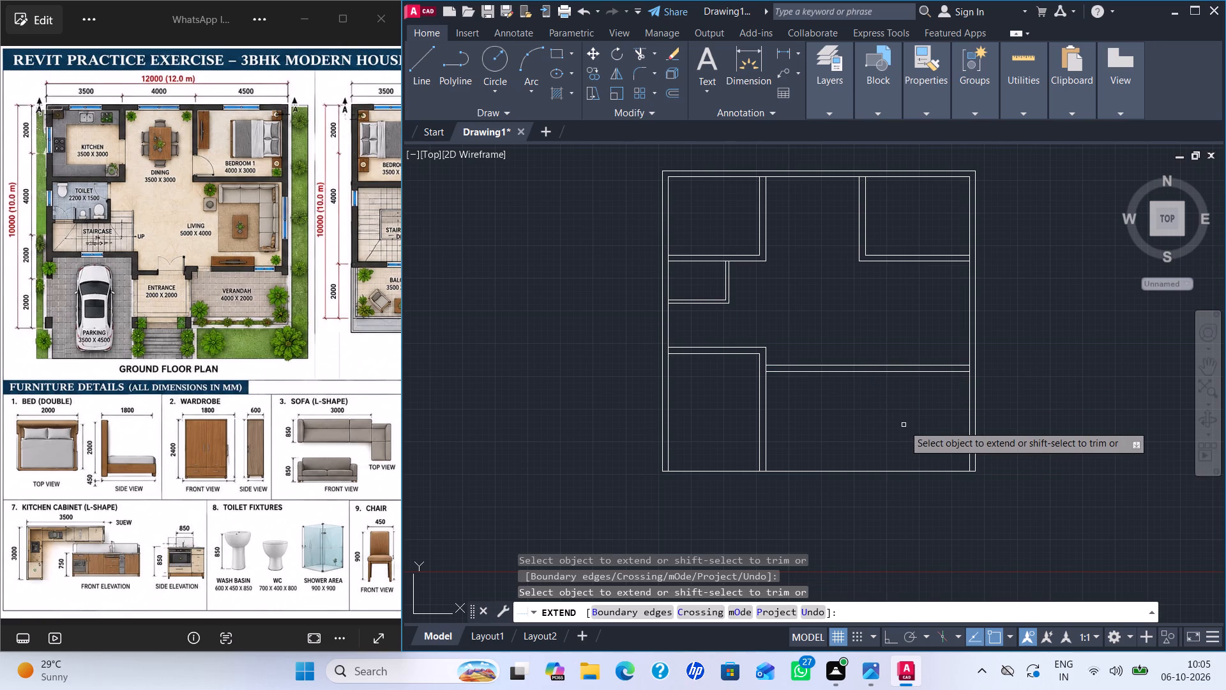
key("Escape")
key("Escape")
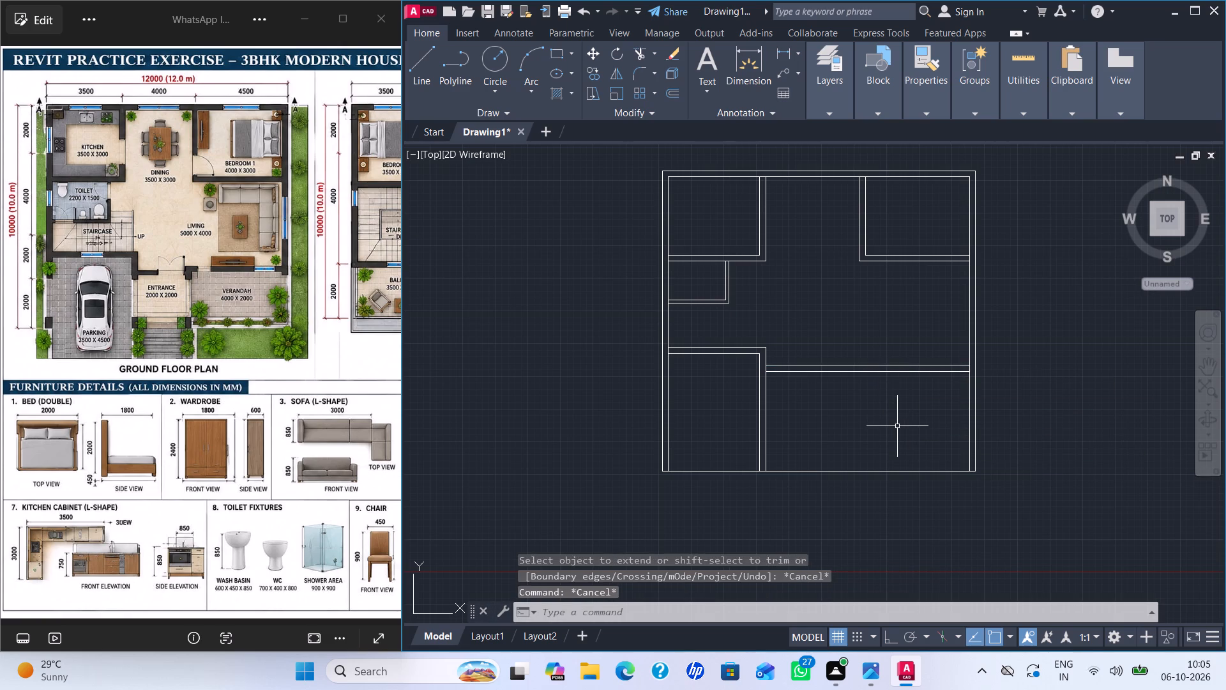
key("Escape")
key("Escape")
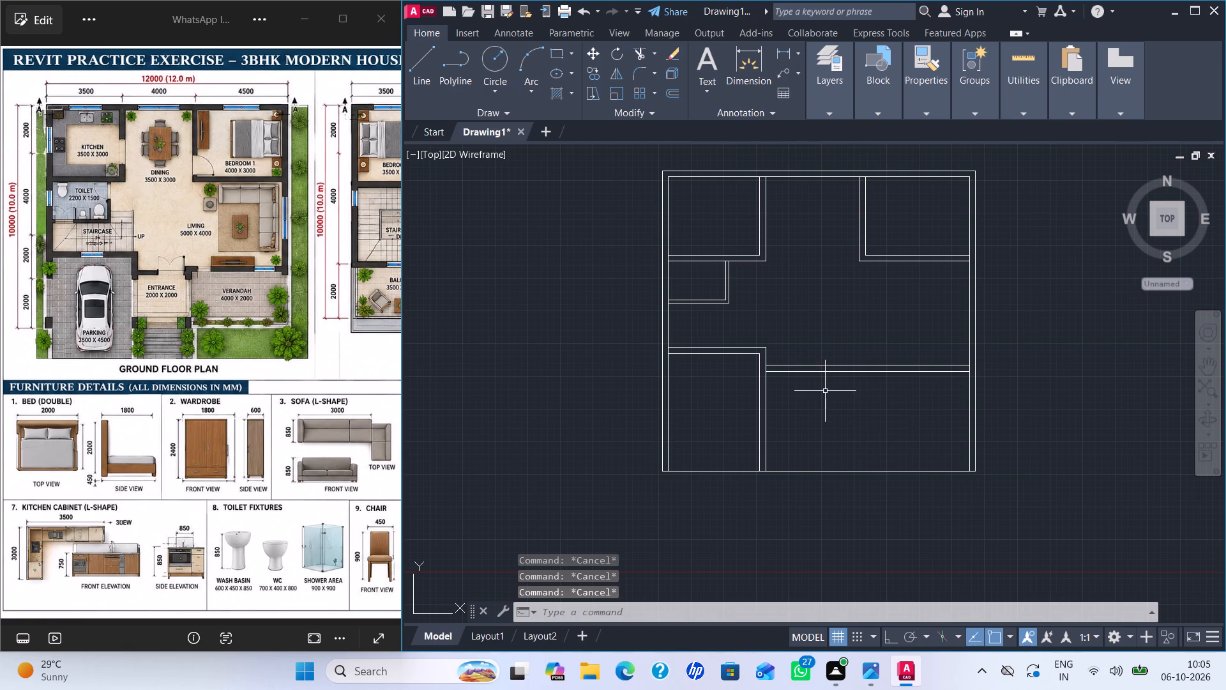
Offset the lower line of the living room's lower wall 2000 mm downward to mark the entrance and verandah depth.
key("o")
key("apostrophe")
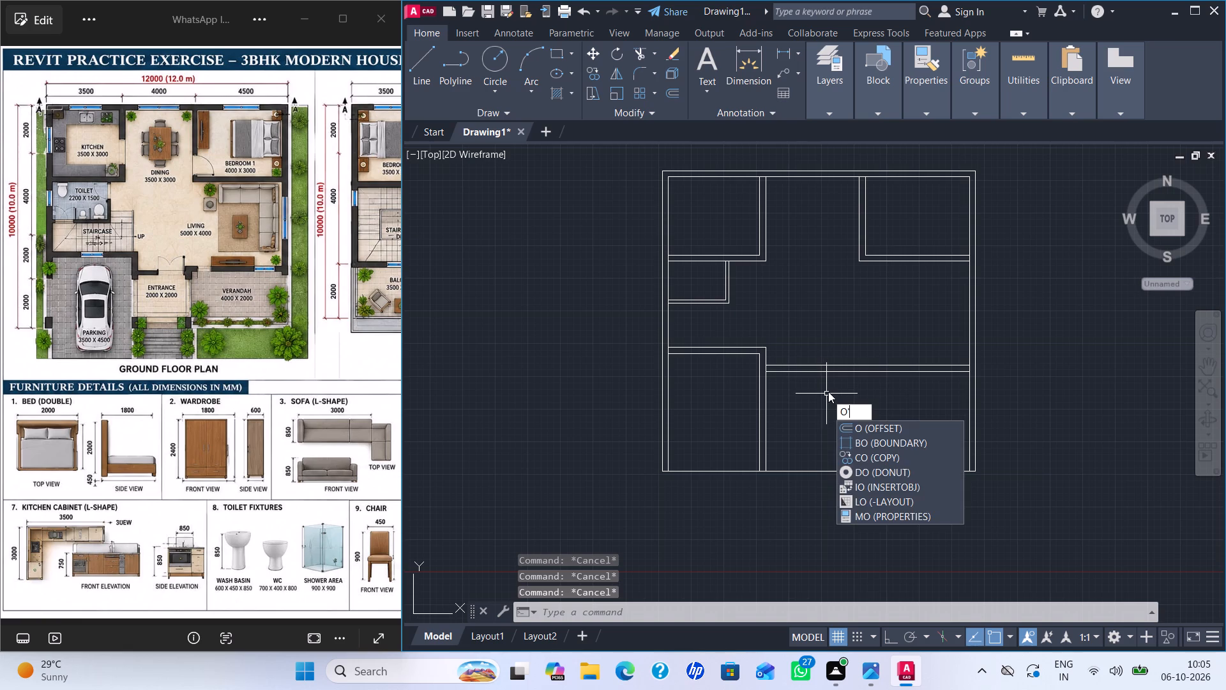
key("BackSpace")
key("Return")
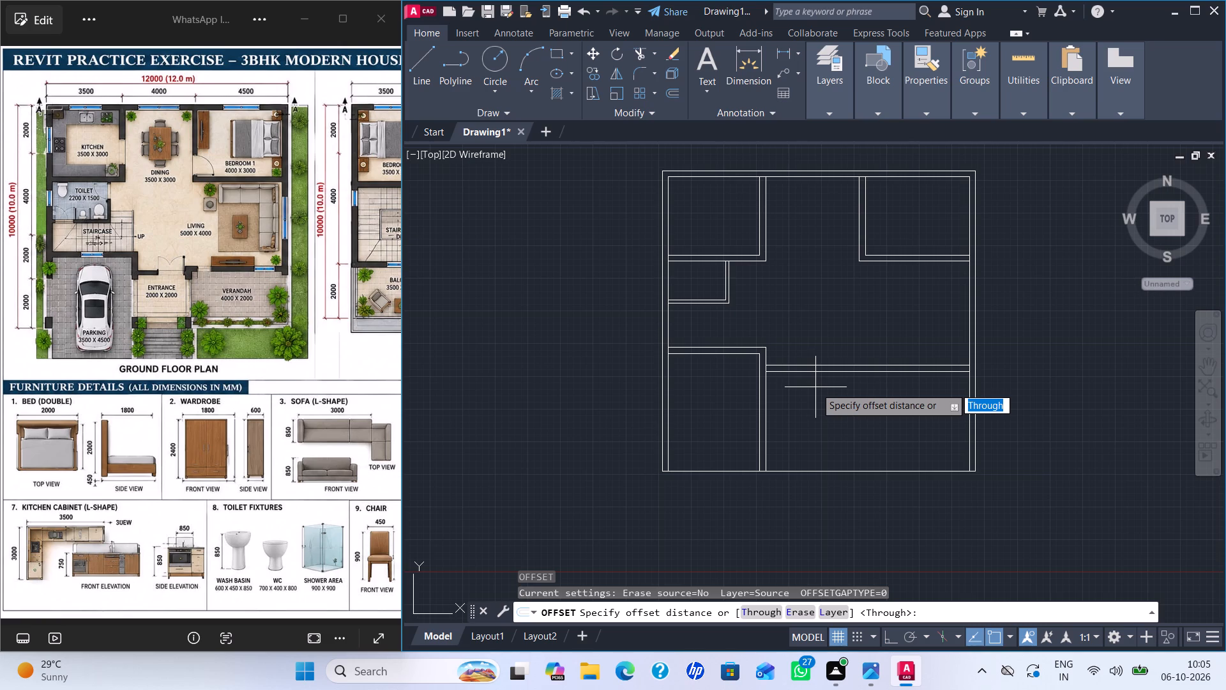
key("2")
key("0")
key("0")
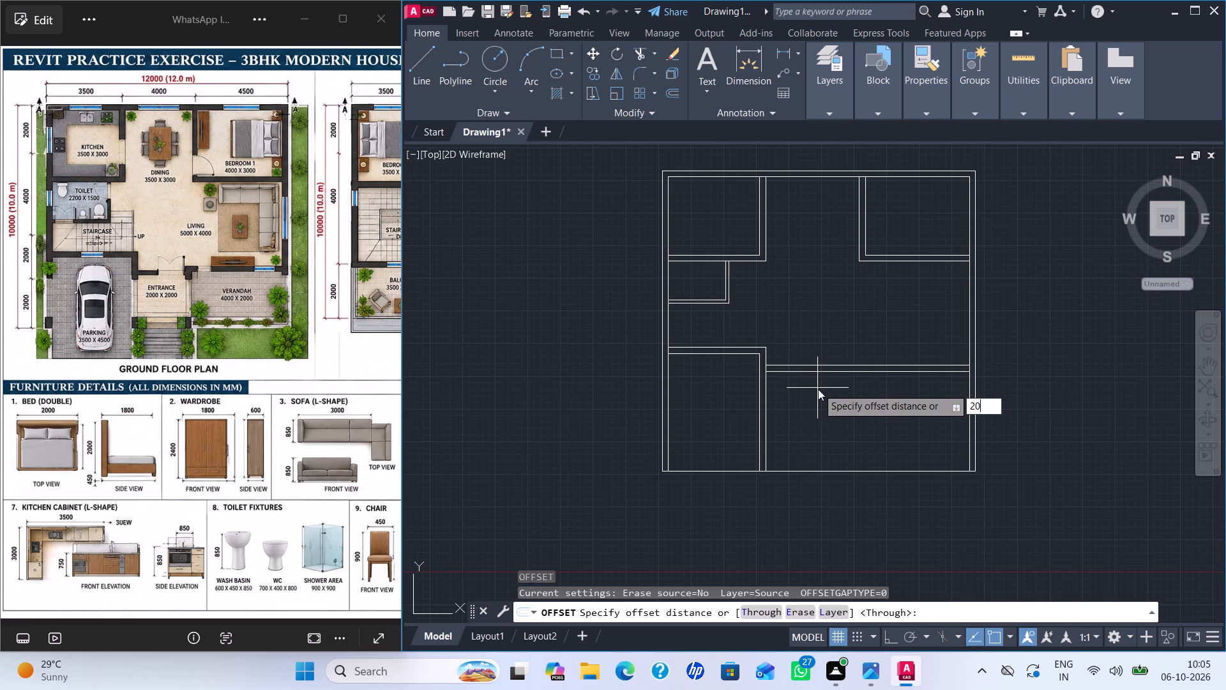
key("0")
key("Return")
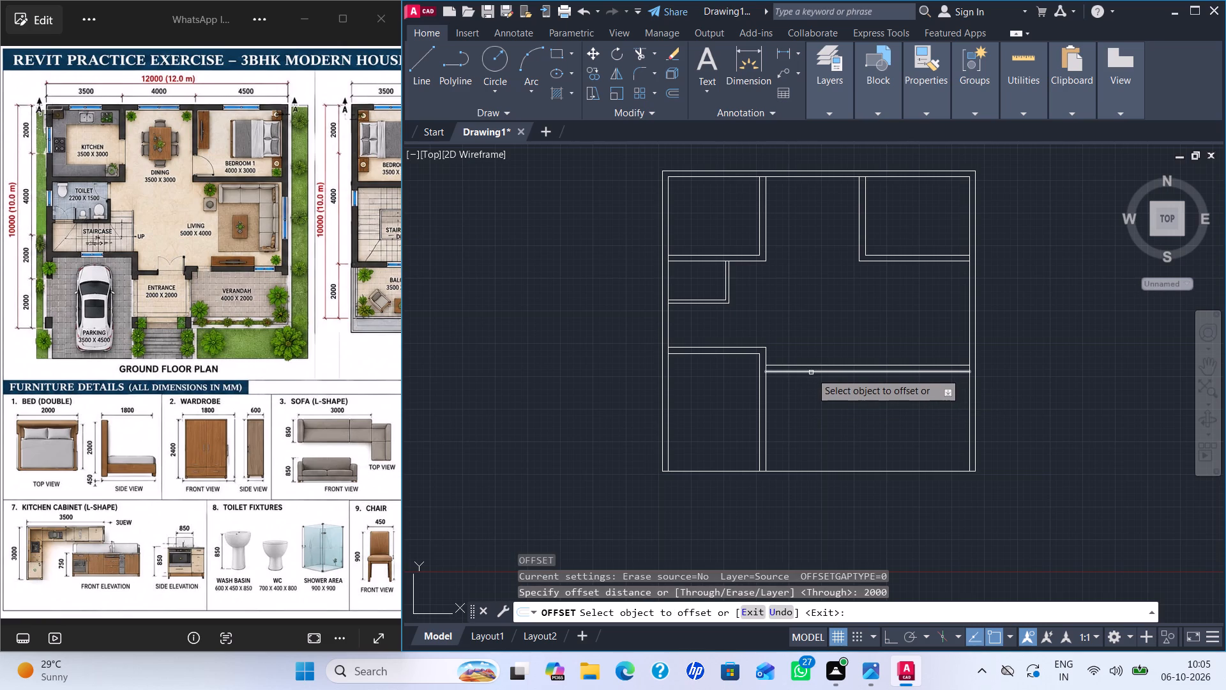
left_click(811, 372)
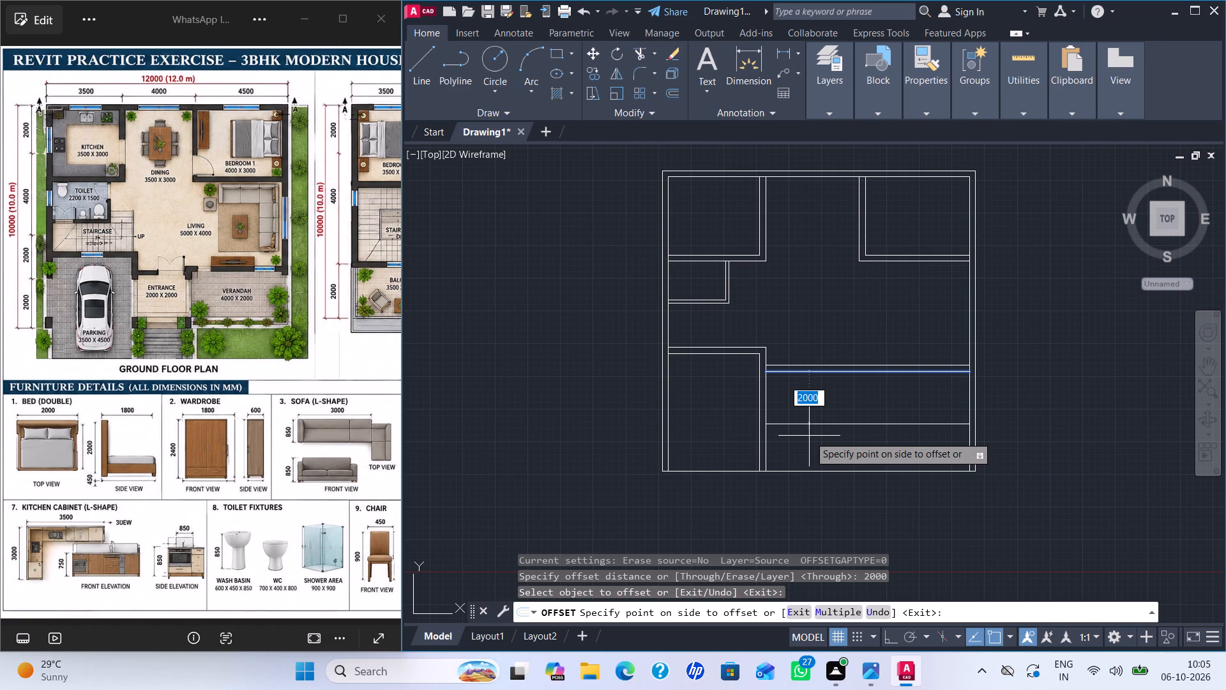
left_click(809, 436)
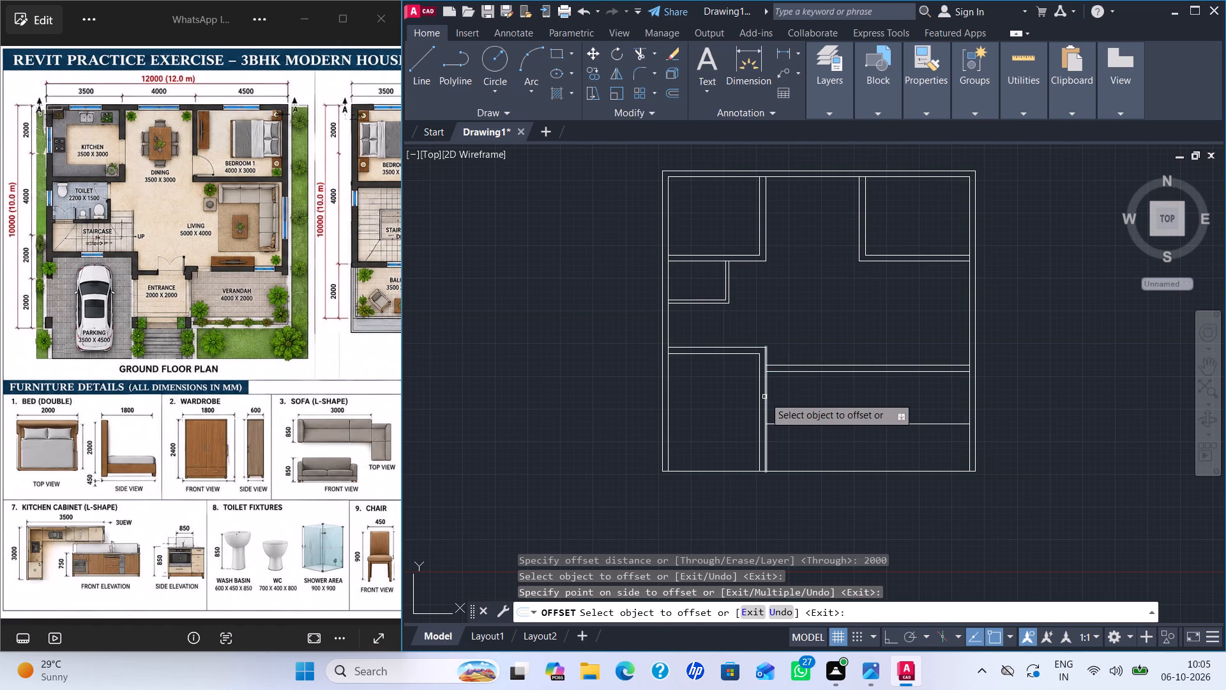
Offset the parking side wall's outer line 2000 mm toward the verandah, and offset that copy 230 mm further to form the entrance–verandah wall.
left_click(764, 397)
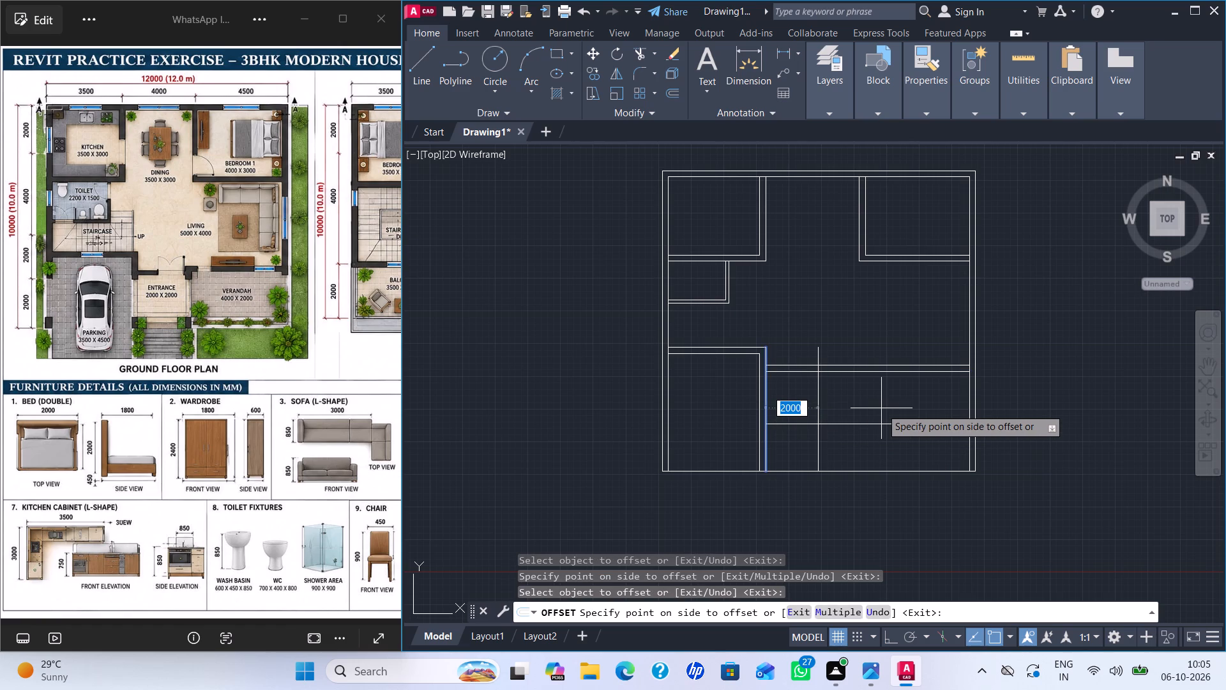
left_click(881, 408)
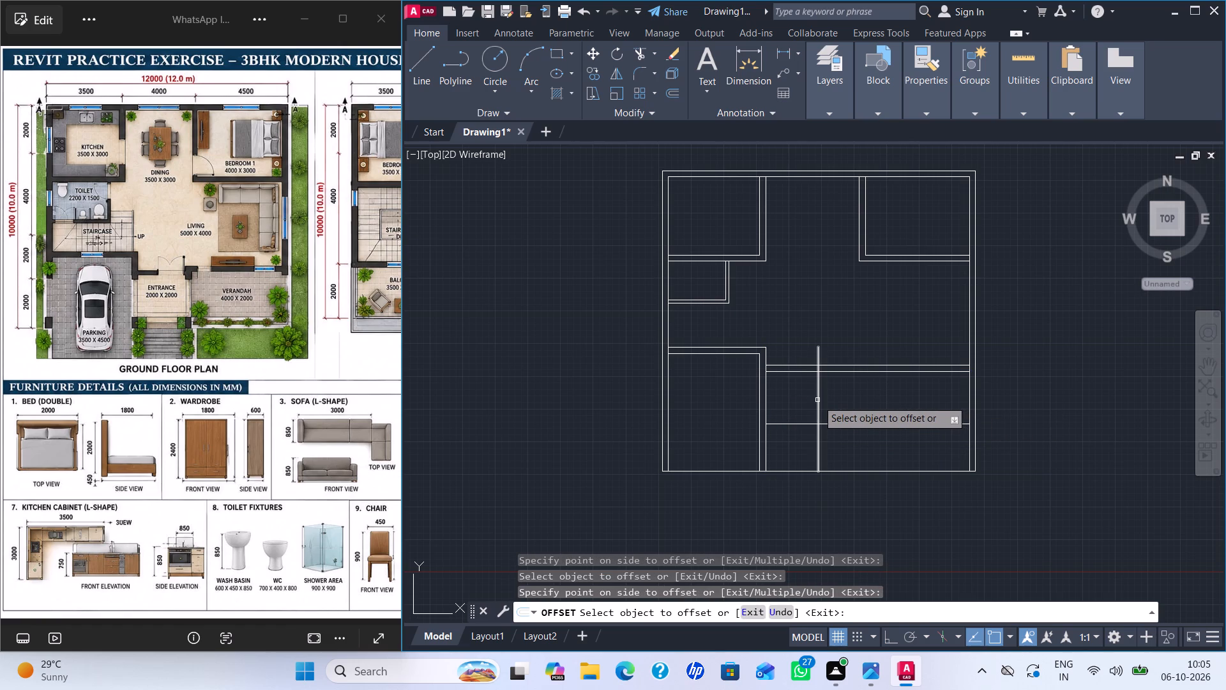
left_click(817, 400)
key("2")
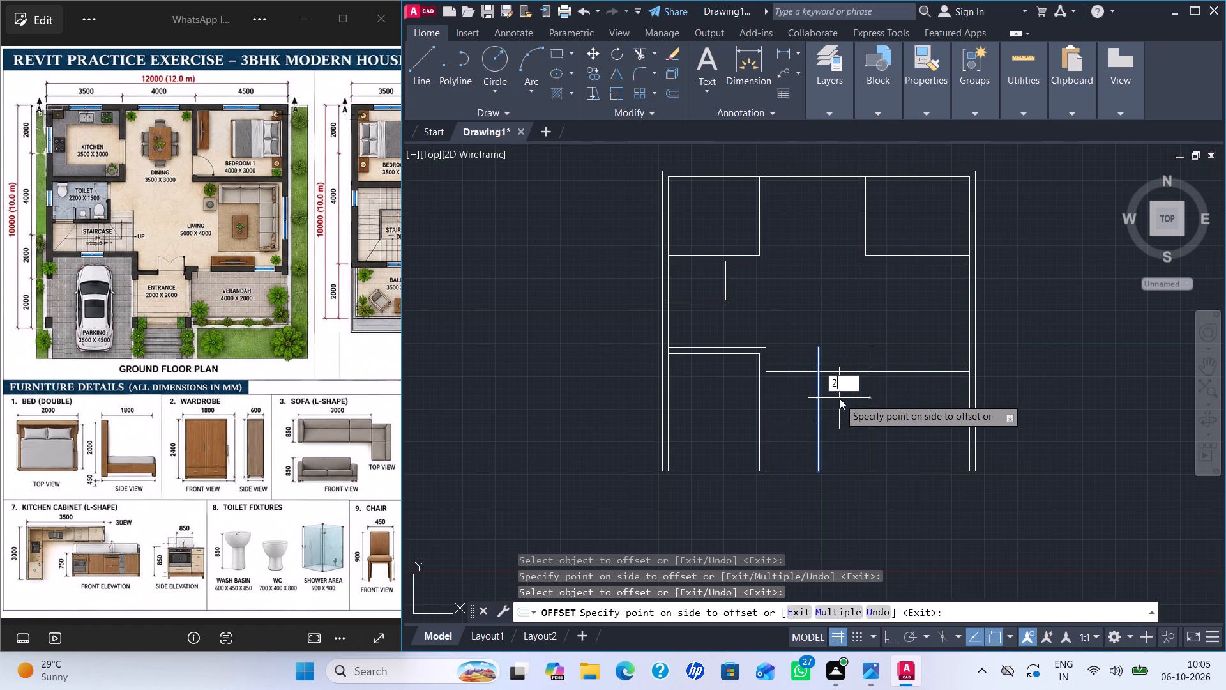
type("30")
key("Return")
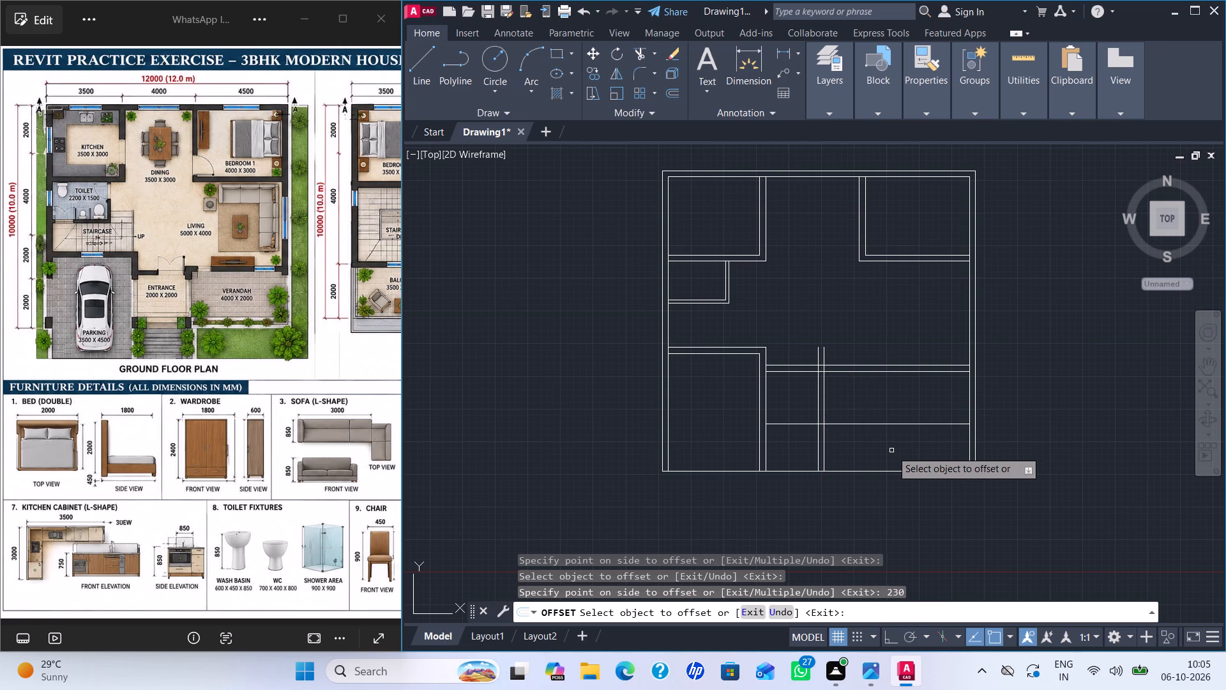
key("Escape")
key("Escape")
Trim the entrance–verandah wall's two lines below the verandah's front line and above the living room's lower wall.
key("t")
key("r")
key("Return")
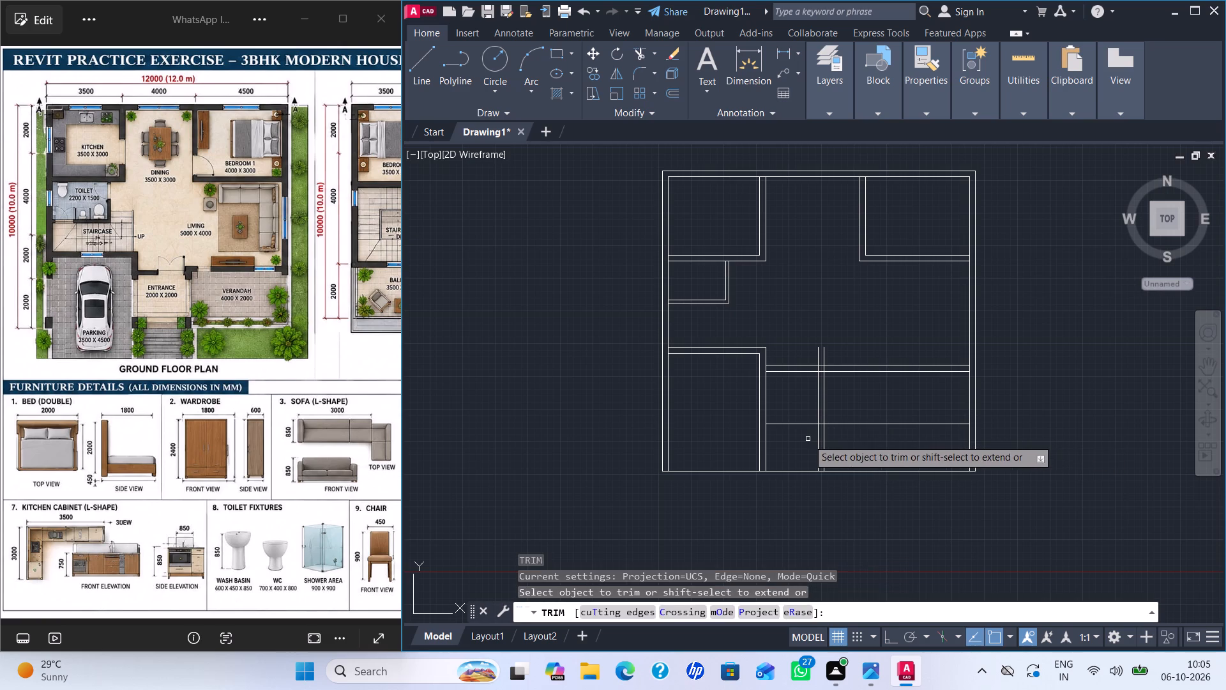
left_click_drag(808, 439, 845, 430)
left_click_drag(810, 350, 851, 348)
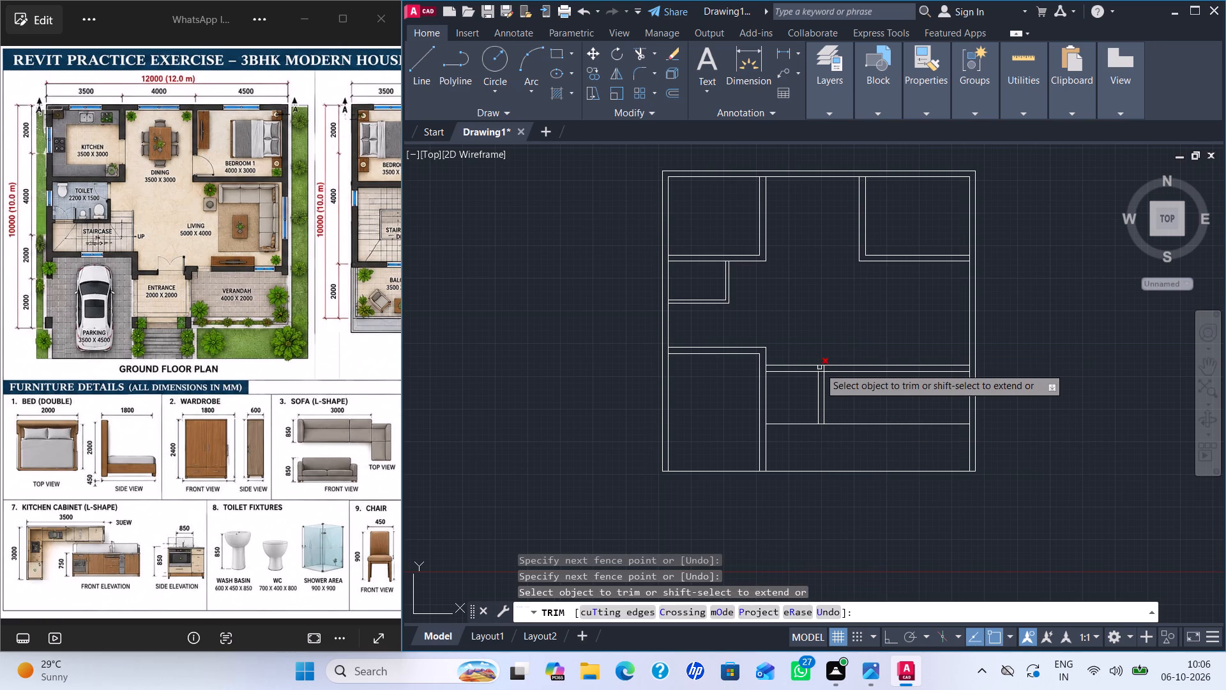
Trim the overlapping segments where the entrance–verandah wall's verandah-side line meets the lower line of the living room wall.
scroll(815, 369, "up", 3)
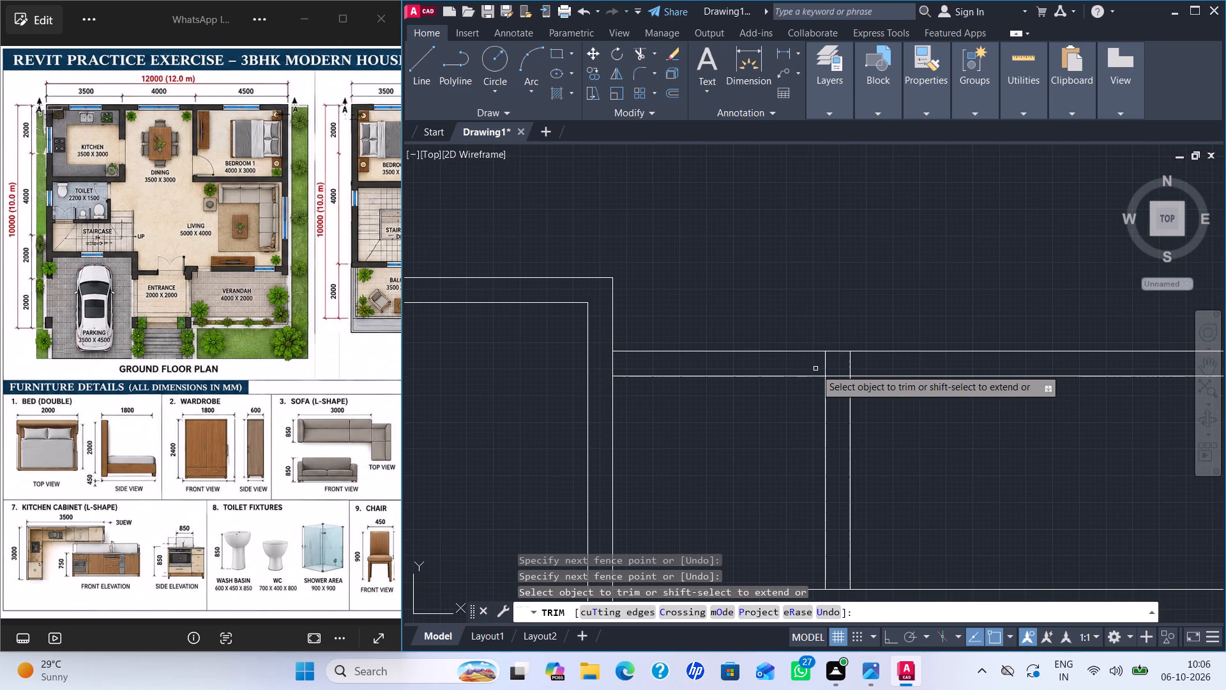
scroll(983, 433, "down", 1)
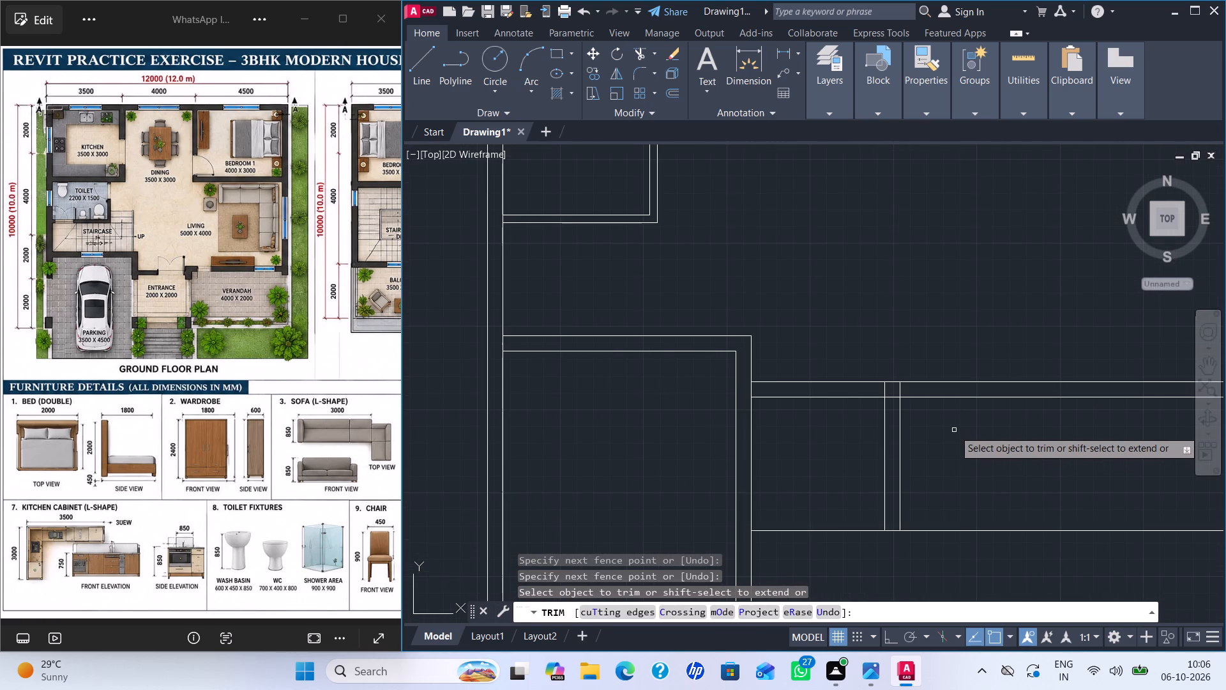
scroll(936, 421, "up", 2)
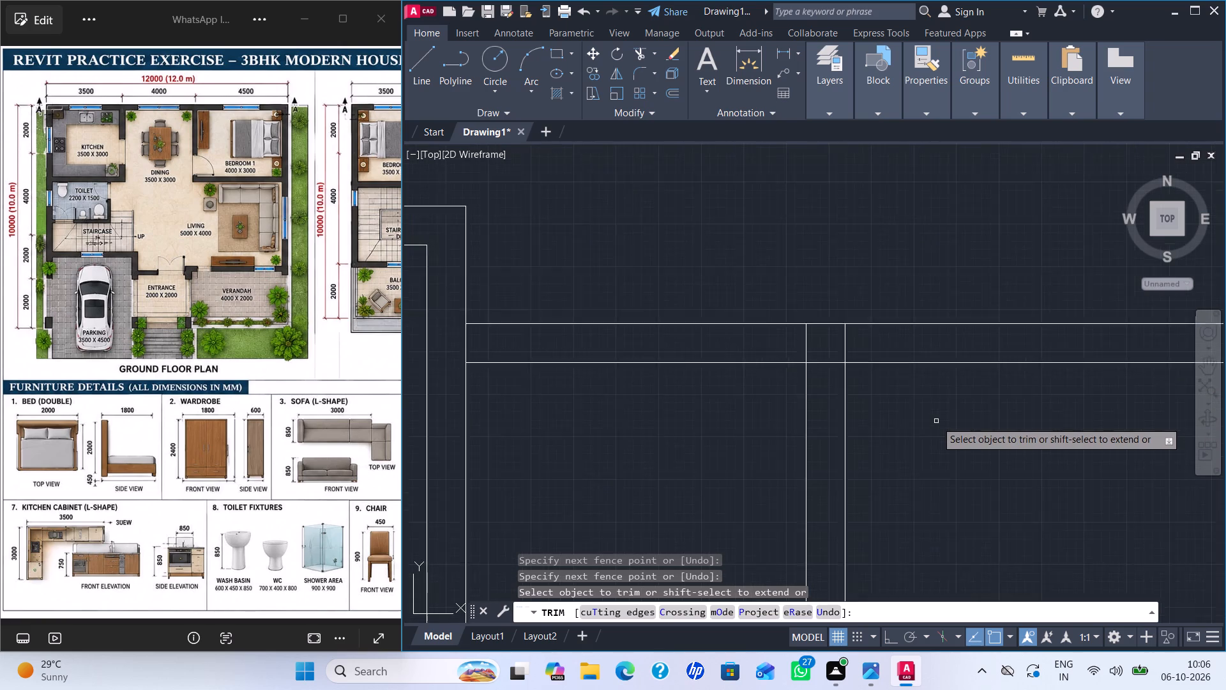
scroll(936, 421, "up", 1)
left_click_drag(822, 293, 767, 367)
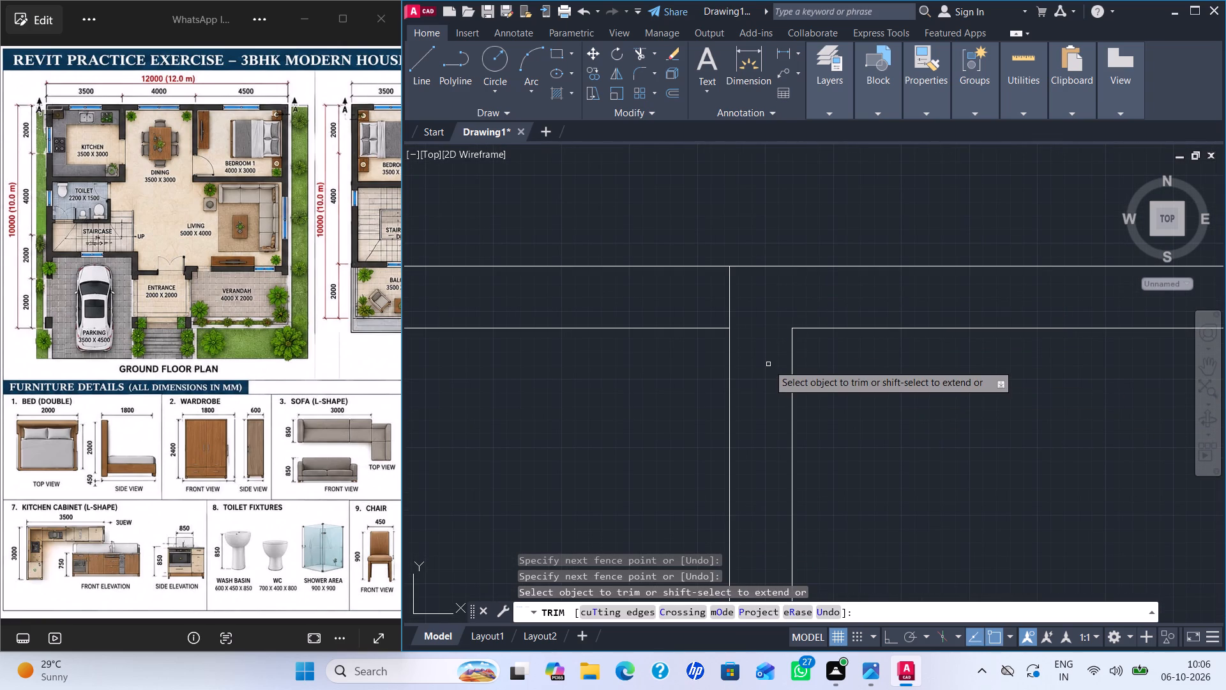
Trim the right outer wall's inner line below the verandah's front line.
scroll(768, 364, "down", 3)
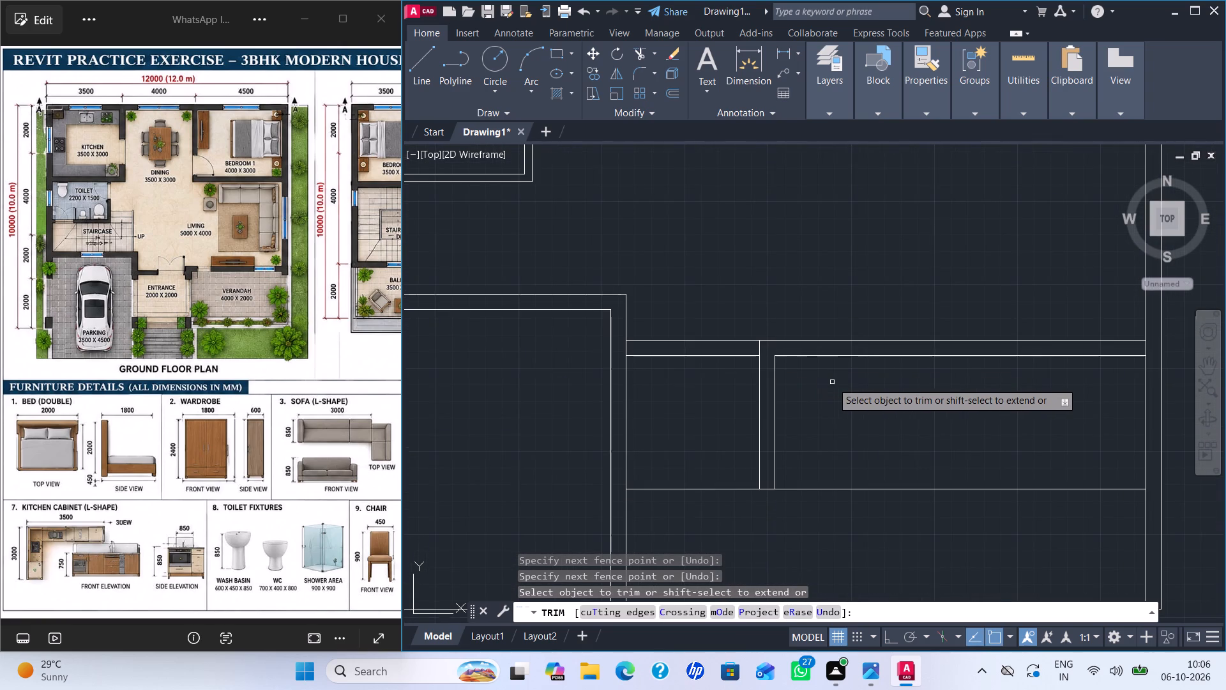
scroll(832, 382, "down", 1)
middle_click_drag(829, 369, 840, 289)
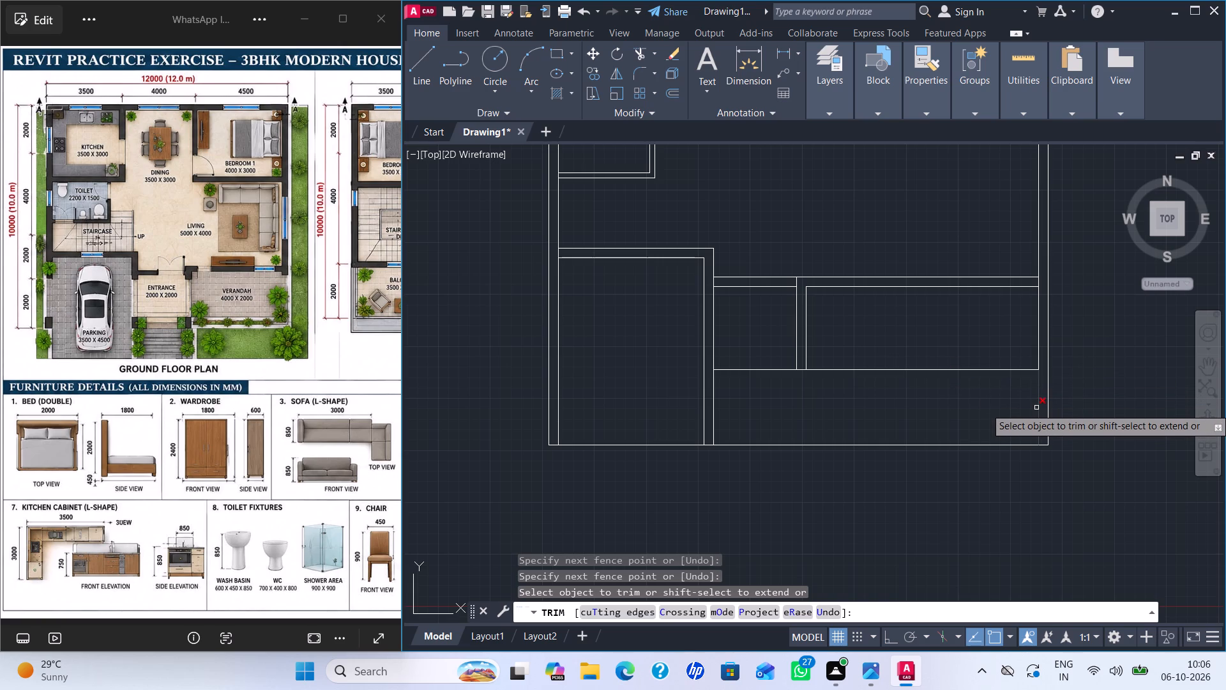
left_click(1036, 408)
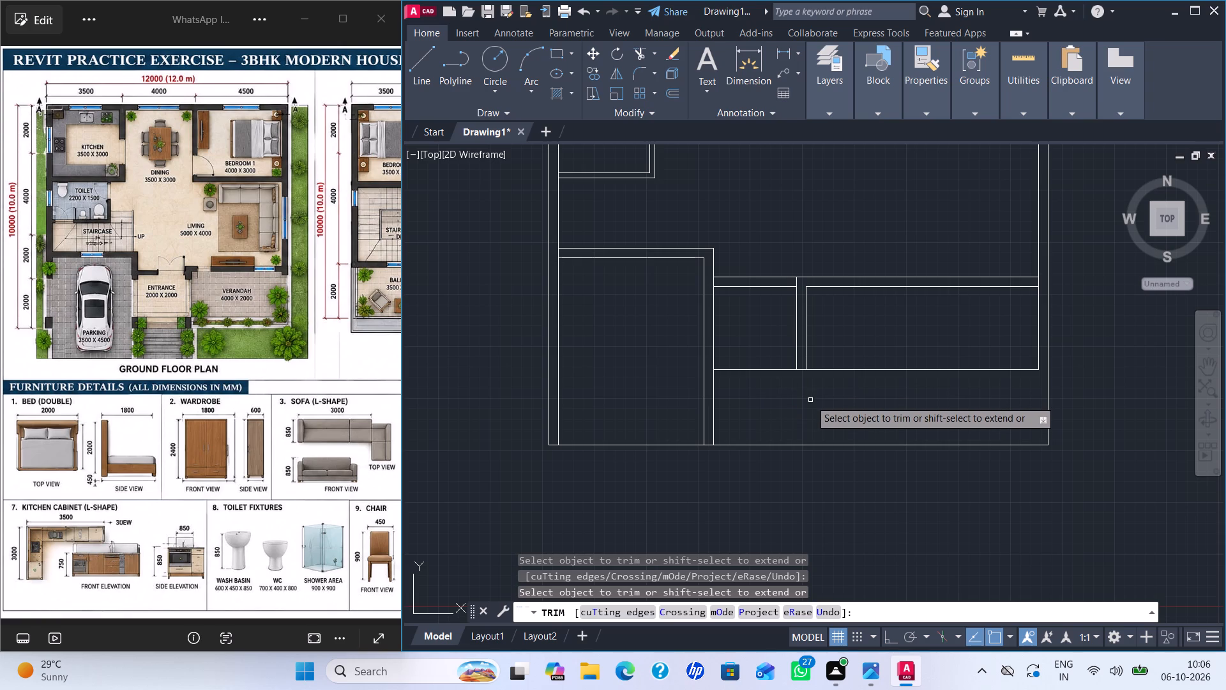
scroll(997, 544, "down", 1)
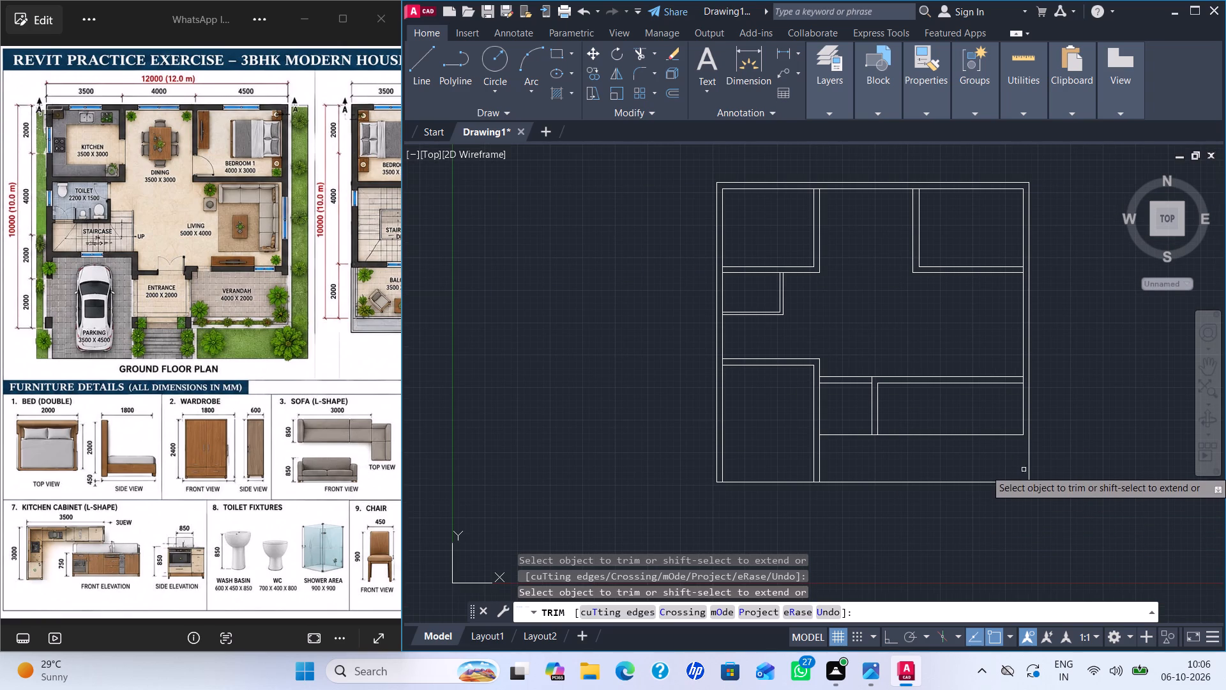
scroll(1017, 450, "up", 2)
key("Escape")
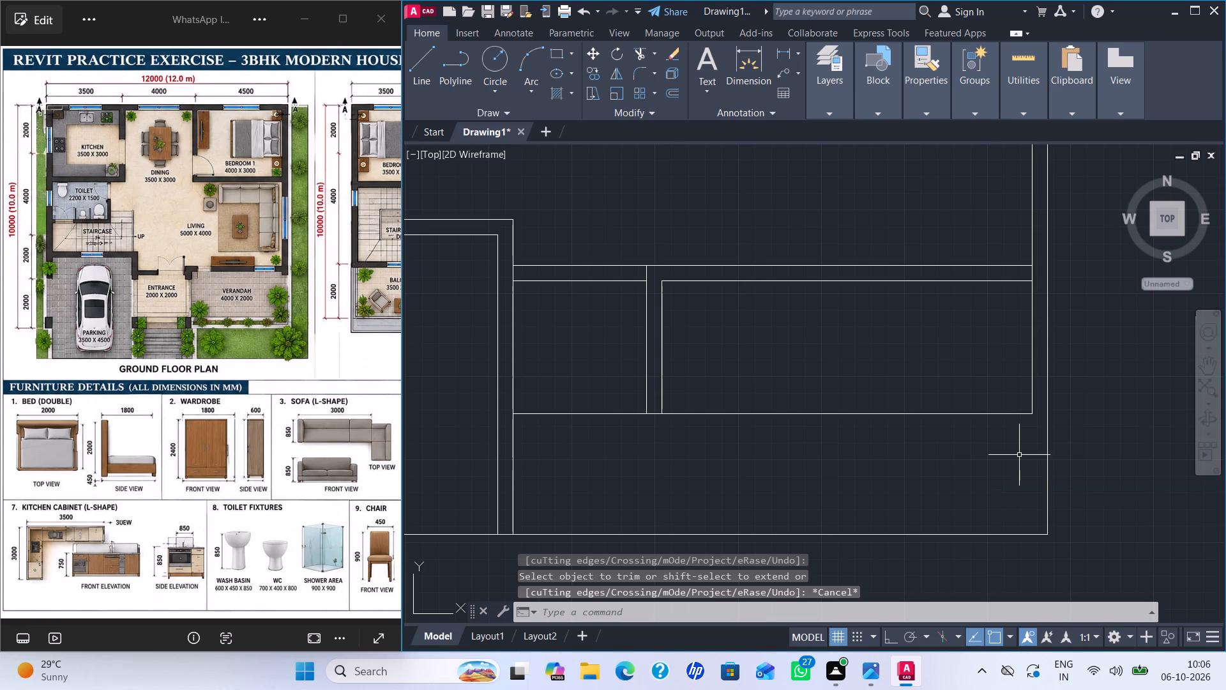
Draw a short line down from the right outer wall's inner-line end and a 230 mm line across to its outer line.
key("l")
key("Return")
scroll(1022, 446, "up", 2)
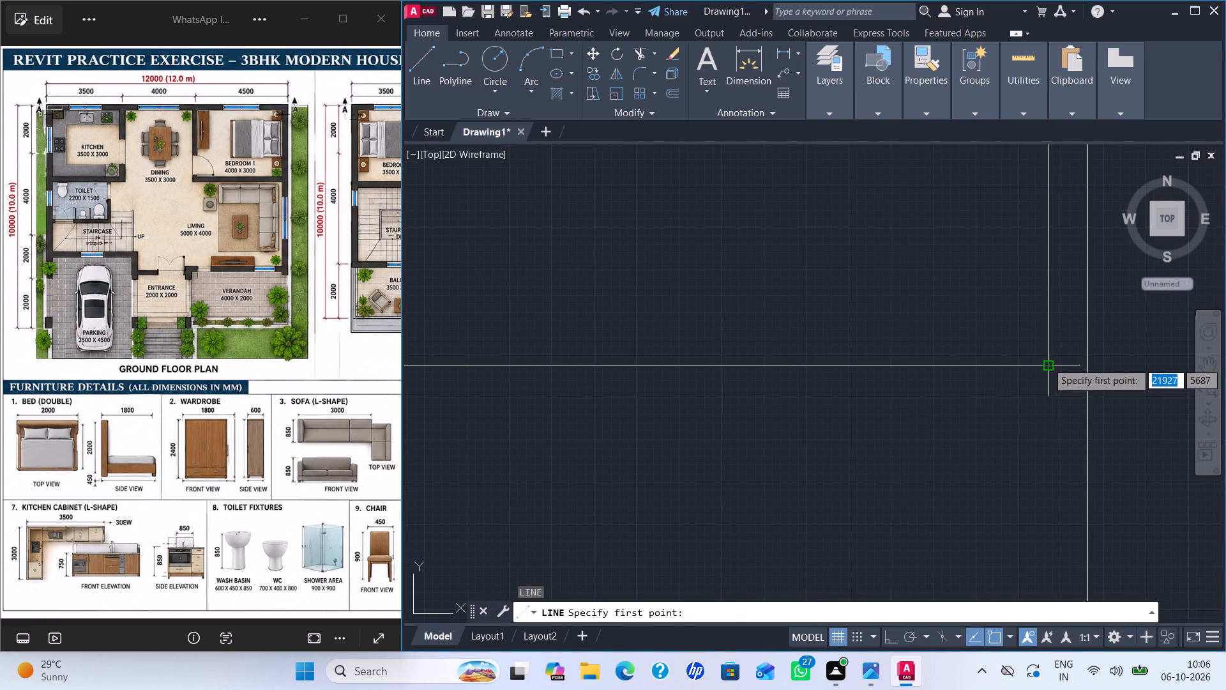
left_click(1047, 362)
left_click(1043, 433)
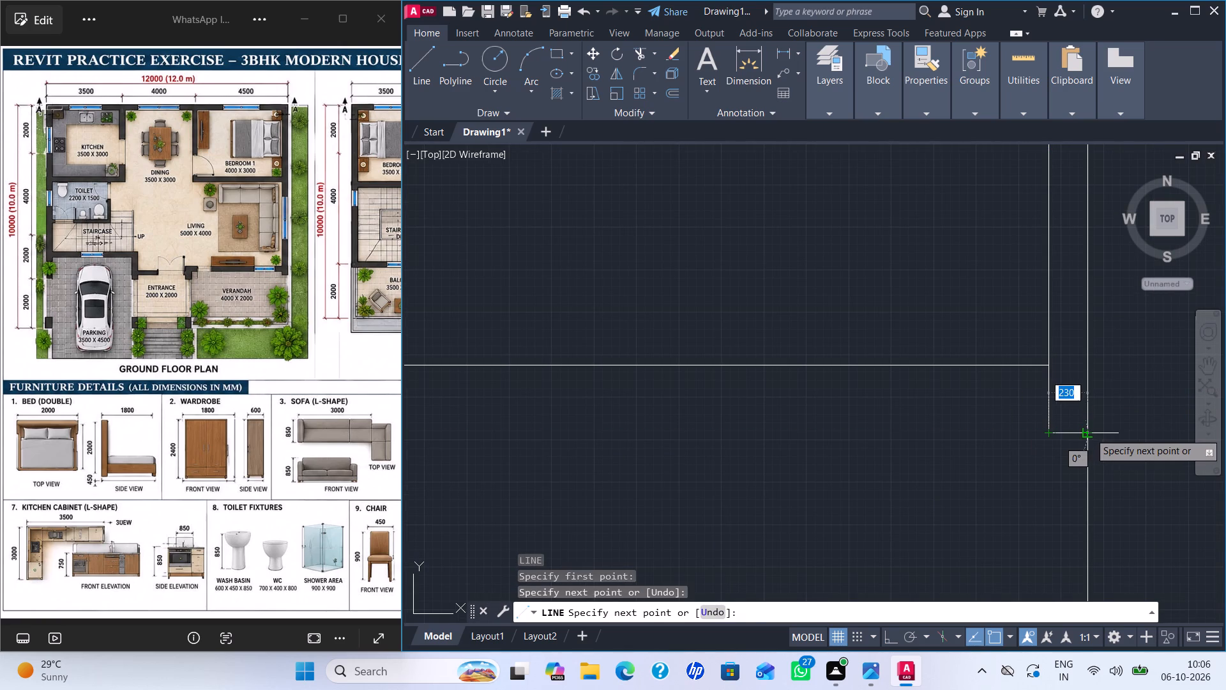
left_click(1089, 433)
key("Escape")
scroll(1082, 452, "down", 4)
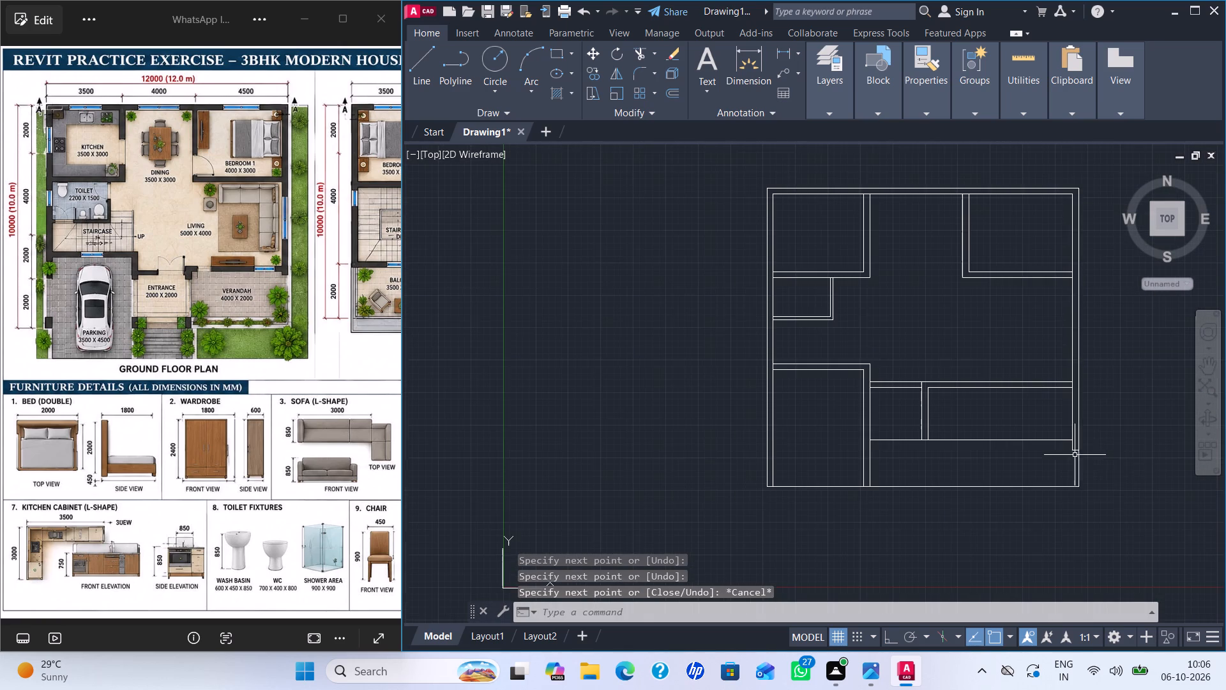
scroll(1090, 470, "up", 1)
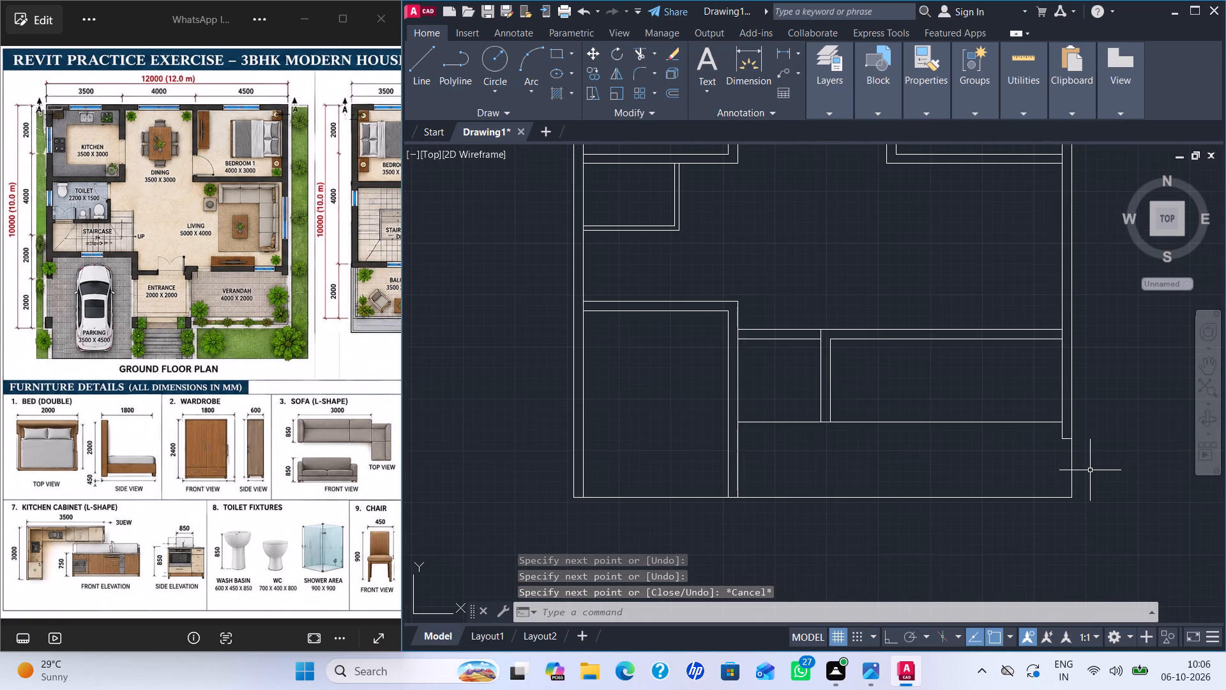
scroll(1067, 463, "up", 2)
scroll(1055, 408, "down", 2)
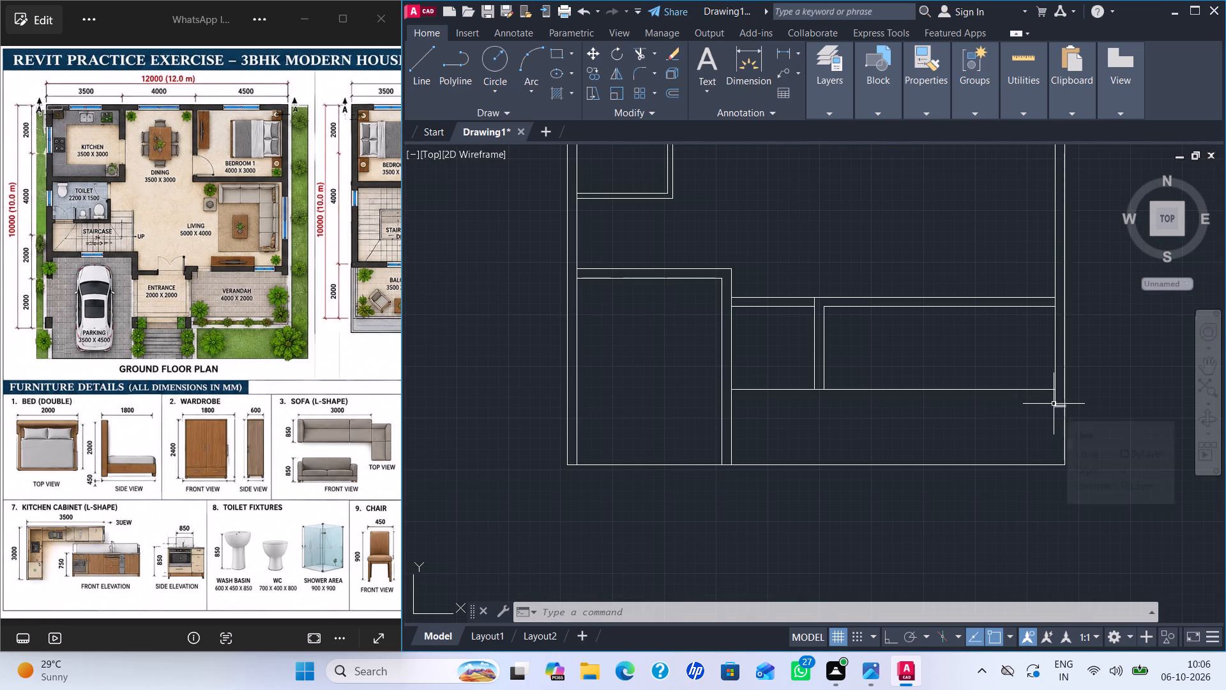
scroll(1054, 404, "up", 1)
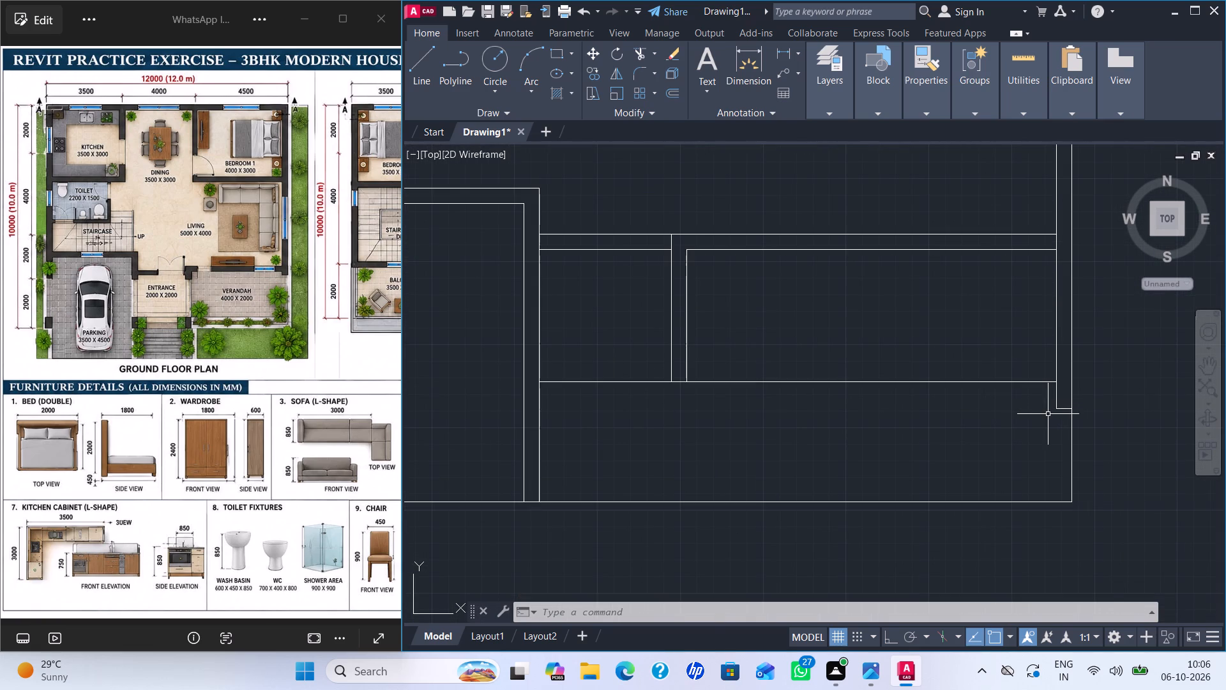
Draw a short line across the right outer wall, slightly below the living room's lower wall.
middle_click_drag(1048, 414, 1000, 448)
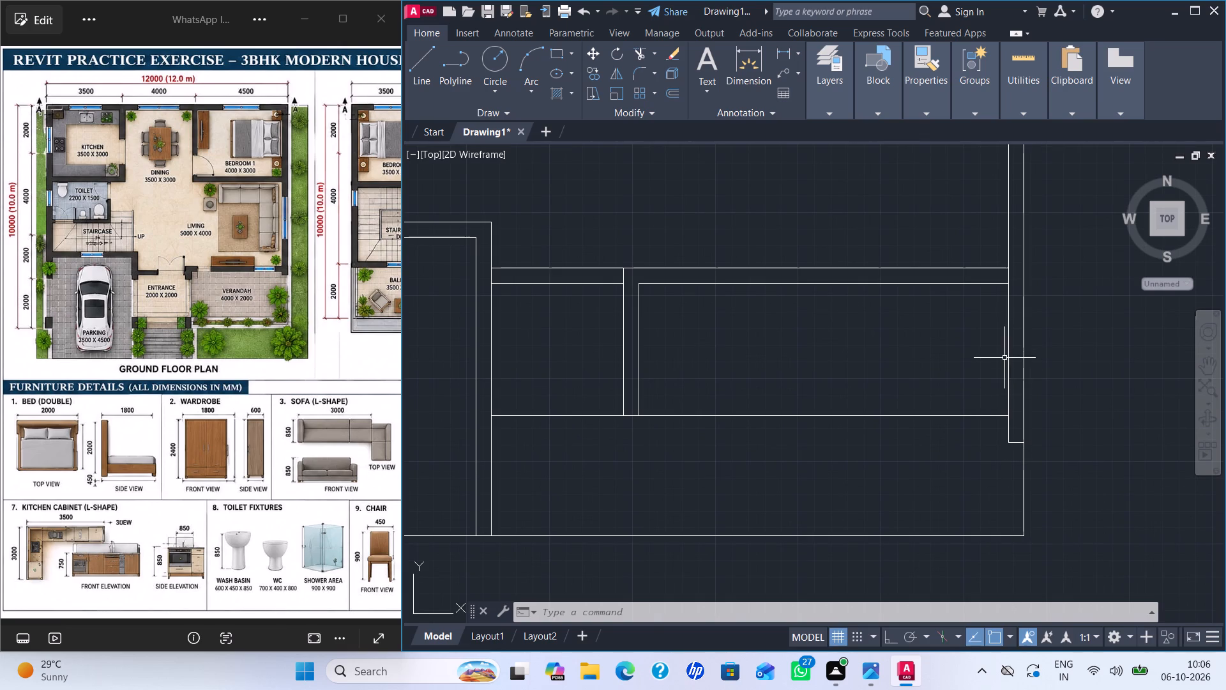
key("Escape")
key("l")
key("Return")
left_click(1008, 300)
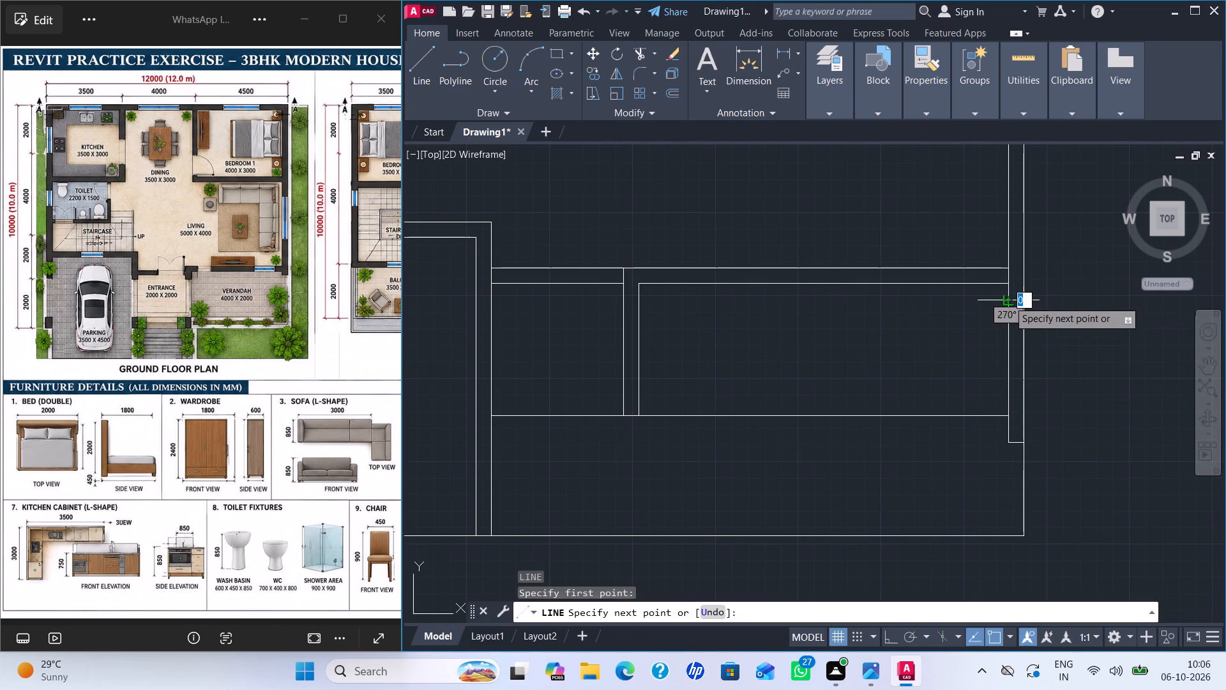
left_click(1025, 297)
key("Escape")
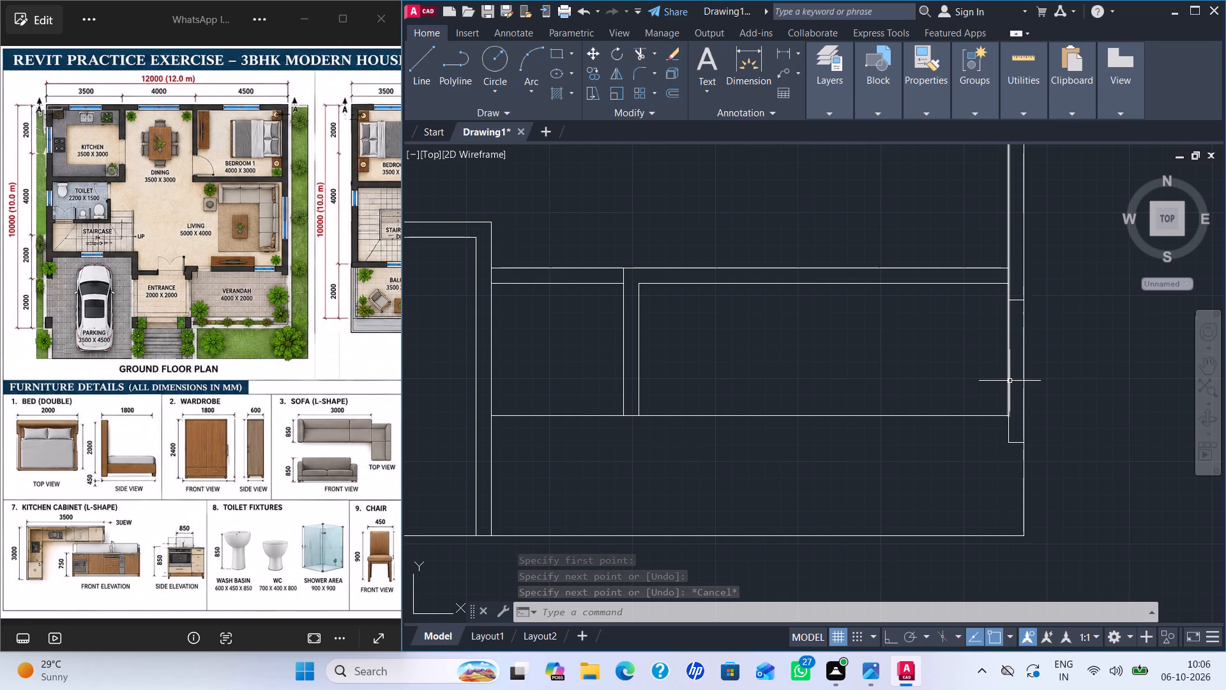
Trim the right outer wall's inner line and its old 230 mm end line below the new short cross line.
key("t")
key("r")
key("Return")
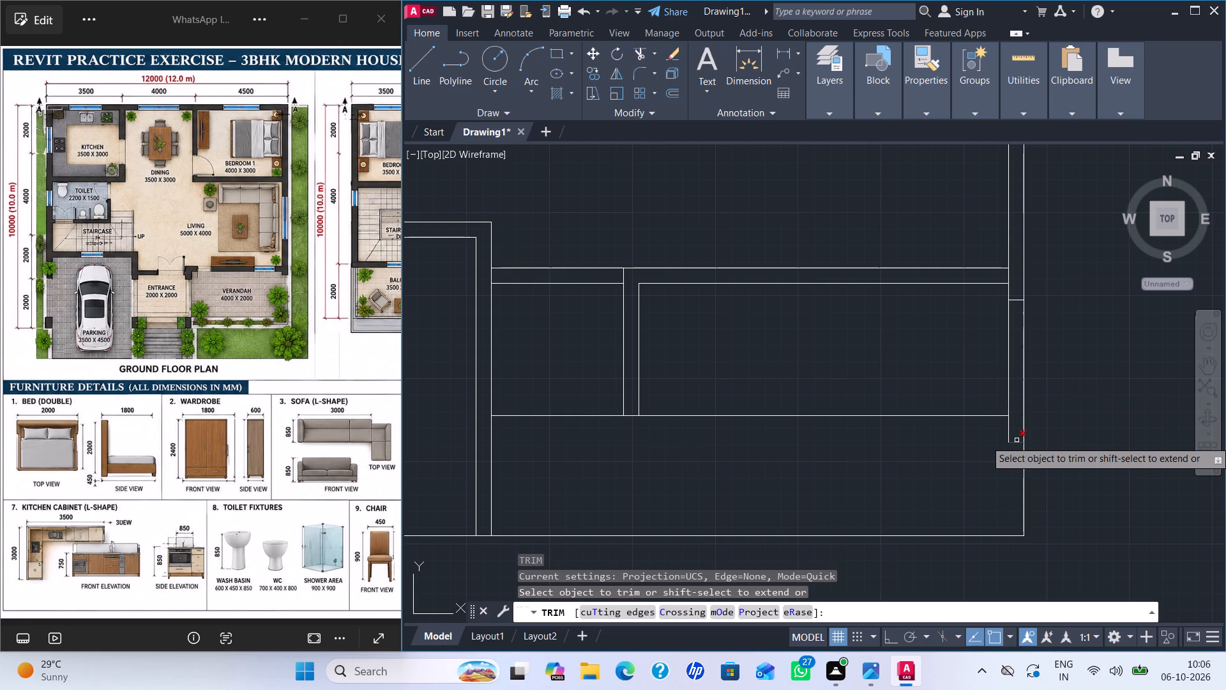
left_click(1017, 440)
left_click(1008, 426)
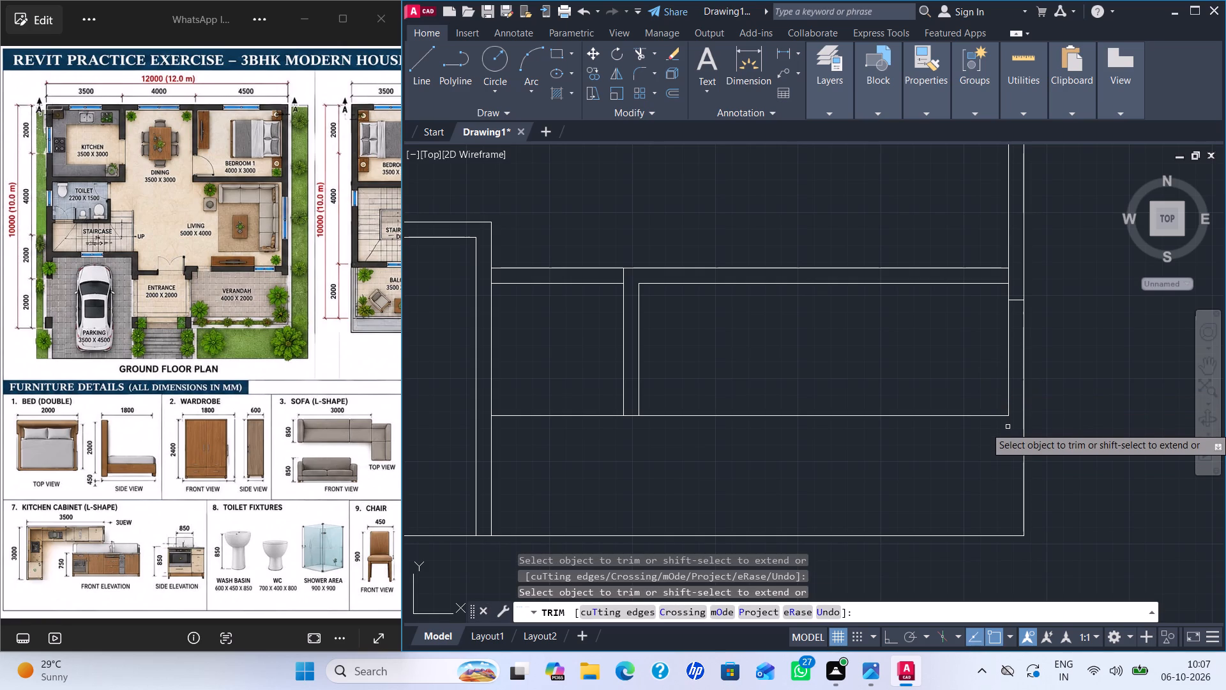
left_click(1010, 343)
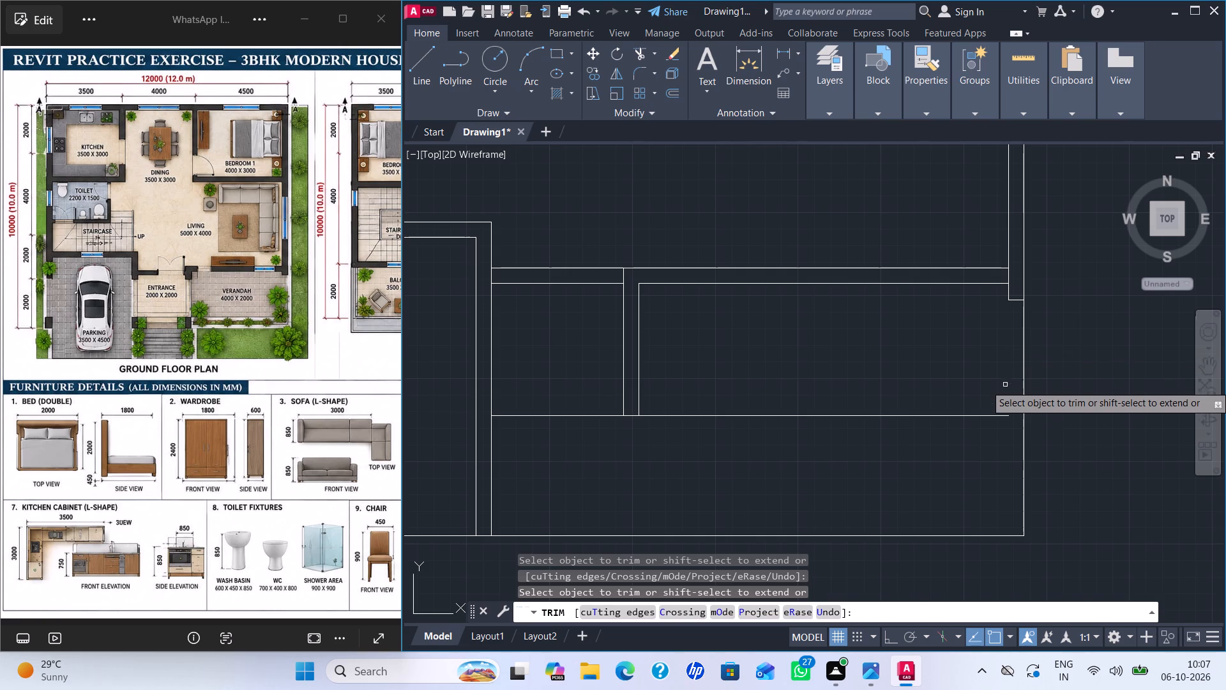
key("space")
key("space")
key("space")
key("space")
key("space")
key("space")
key("space")
key("space")
key("space")
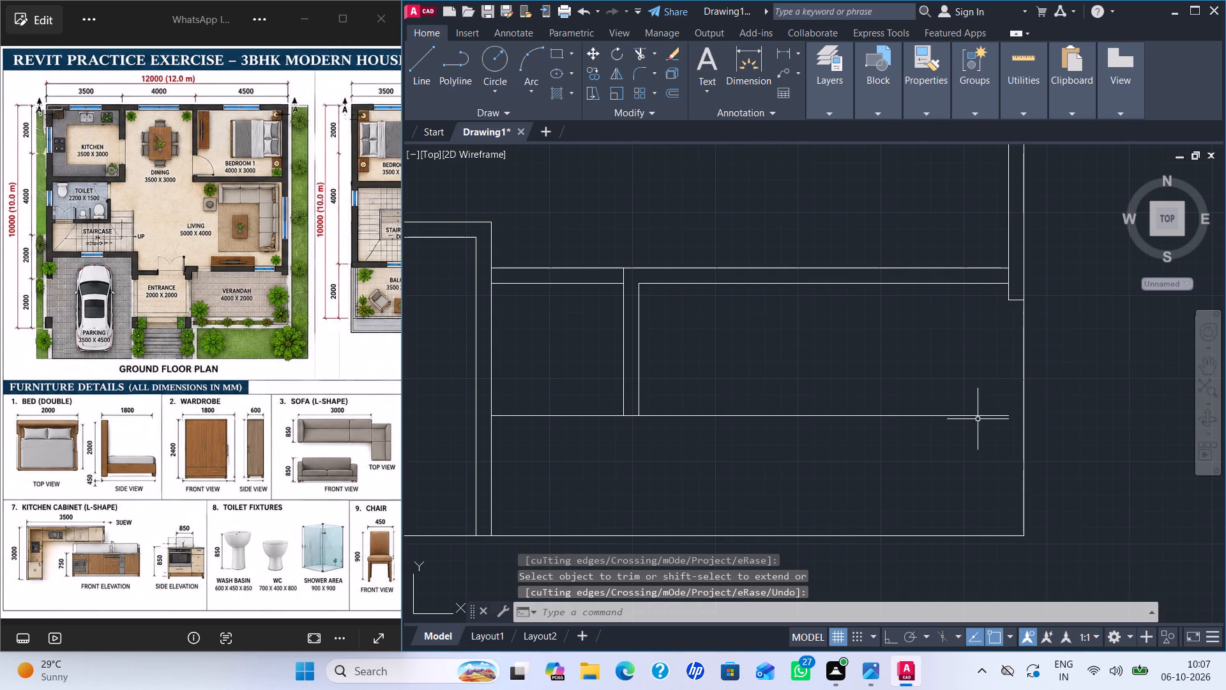
Extend the verandah's front line to the outer line of the right outer wall.
key("e")
key("x")
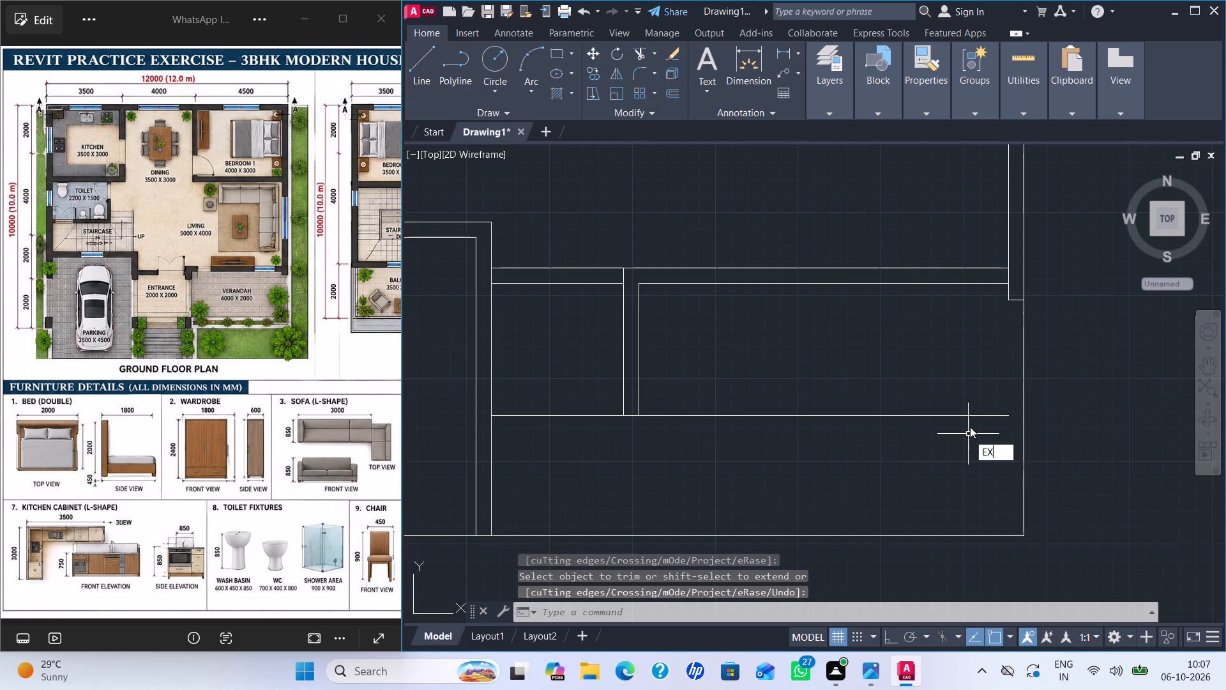
key("Return")
left_click(973, 416)
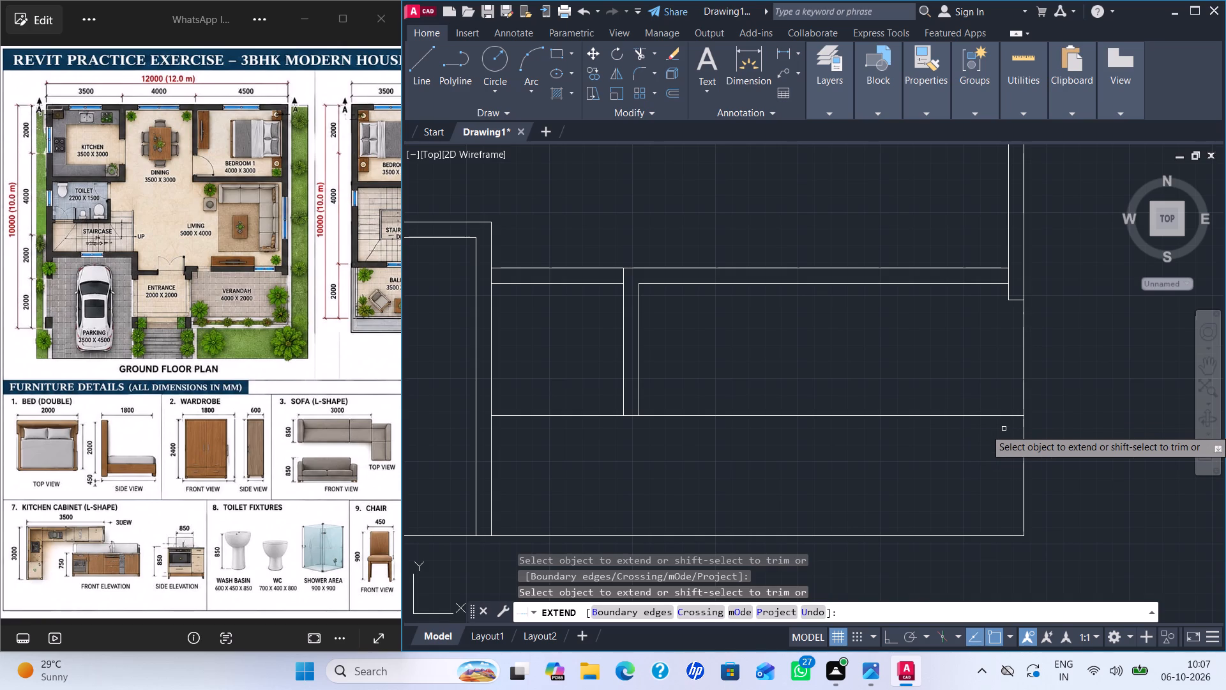
key("Escape")
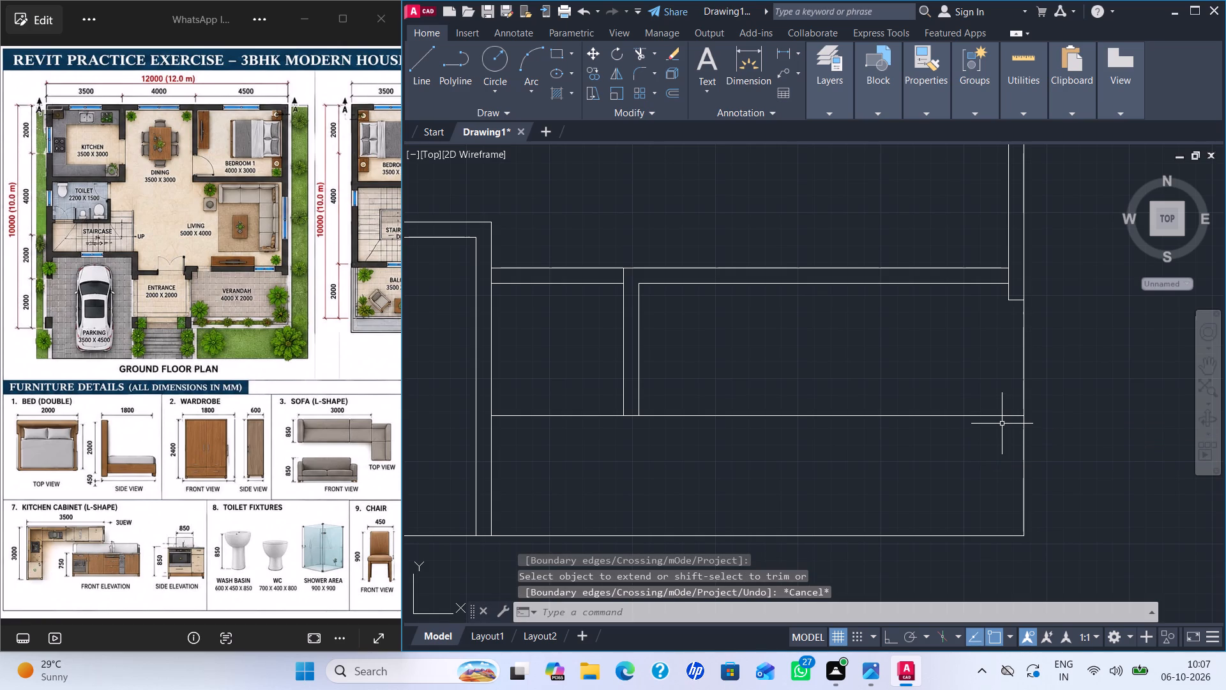
Trim the right outer wall's inner-line segment between the two lines of the living room's lower wall.
scroll(1010, 420, "down", 1)
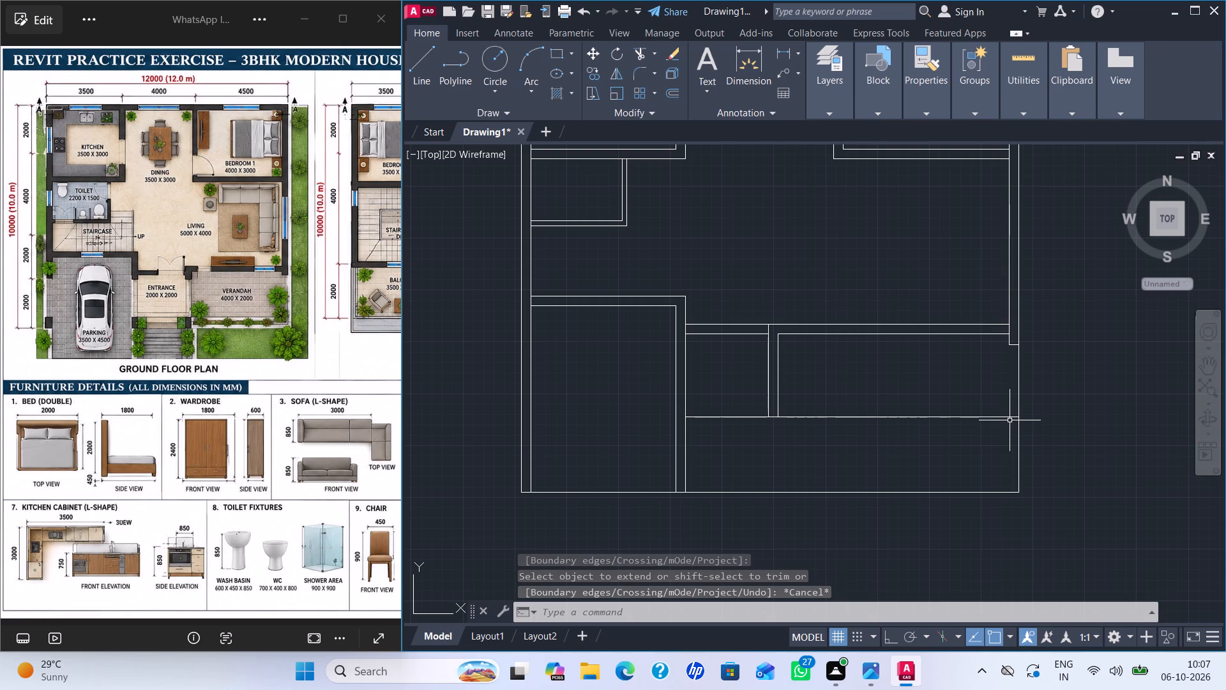
scroll(1001, 398, "up", 2)
middle_click_drag(1002, 374, 944, 450)
type("TR")
key("Return")
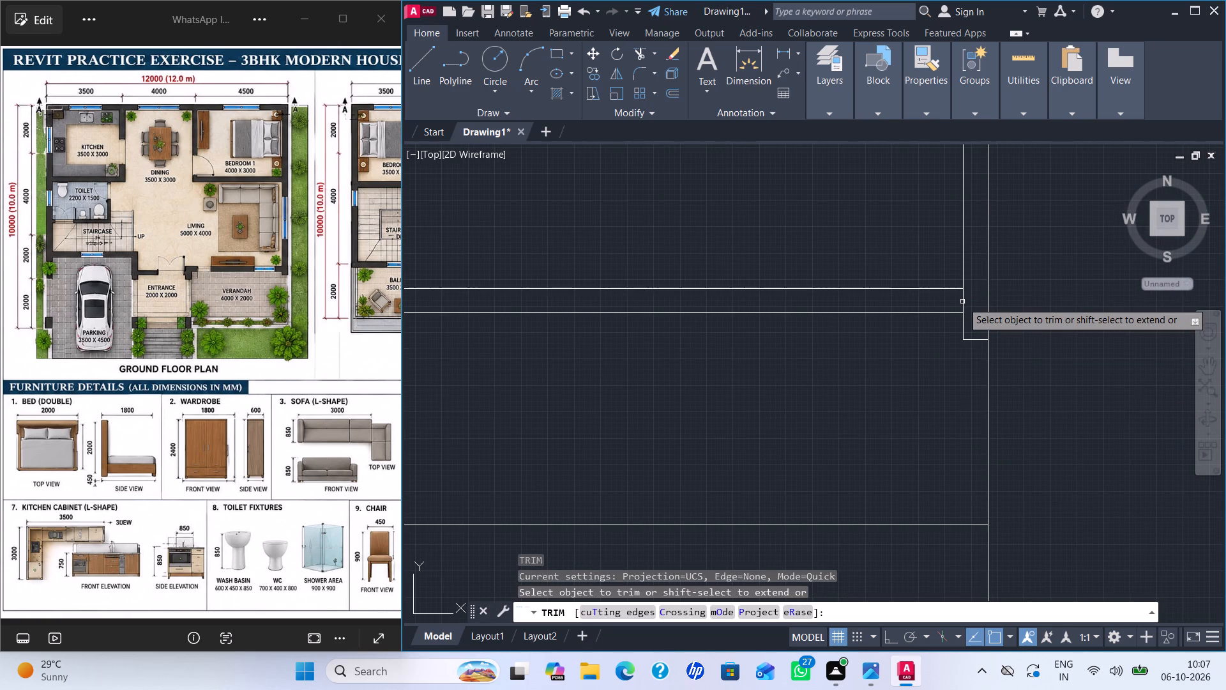
left_click(962, 302)
scroll(1041, 326, "down", 3)
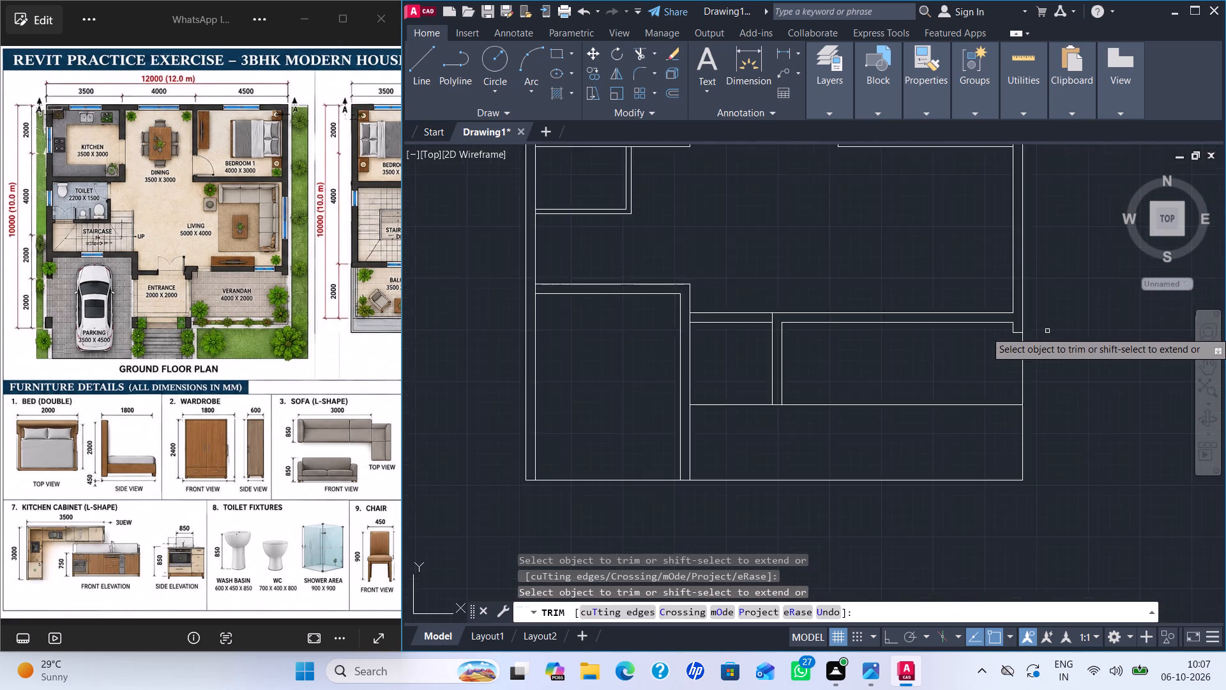
scroll(1099, 422, "down", 1)
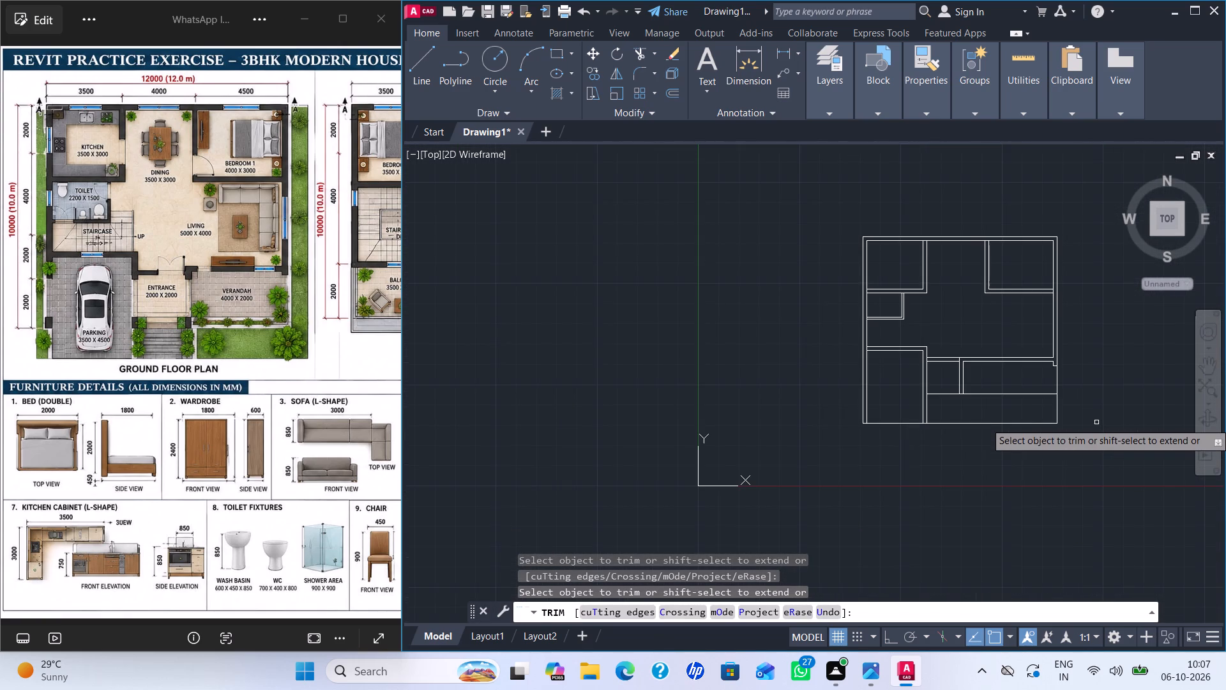
scroll(1096, 422, "up", 1)
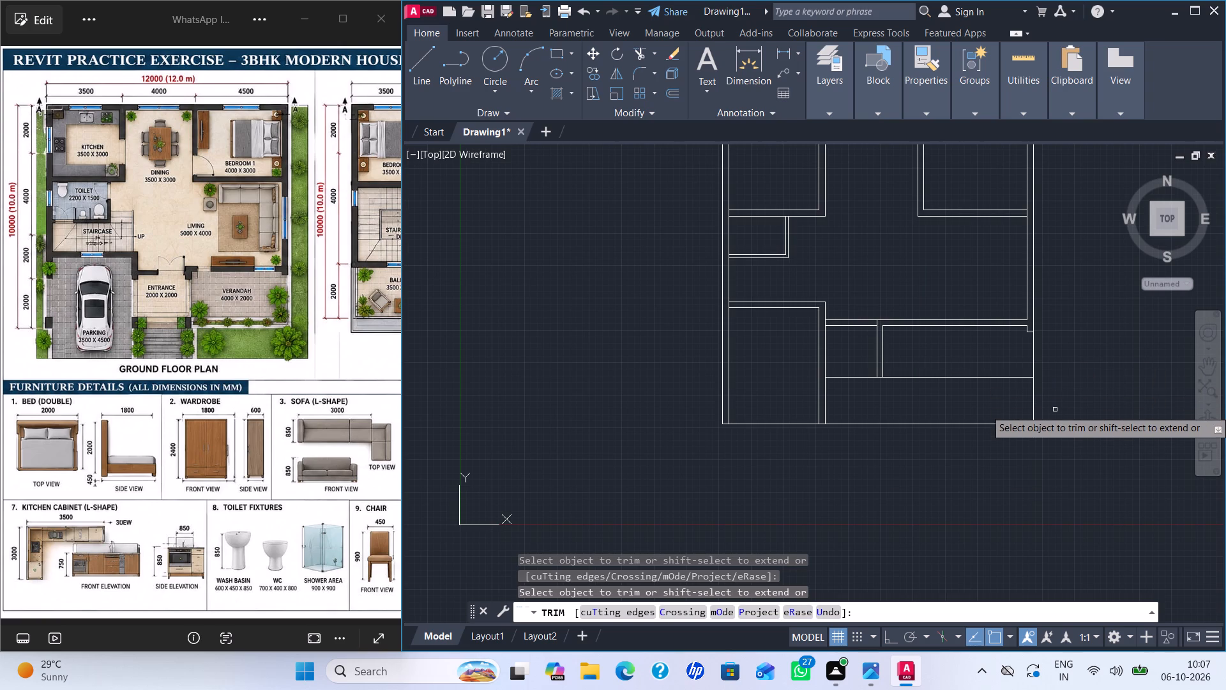
scroll(1059, 413, "down", 1)
scroll(1059, 413, "up", 1)
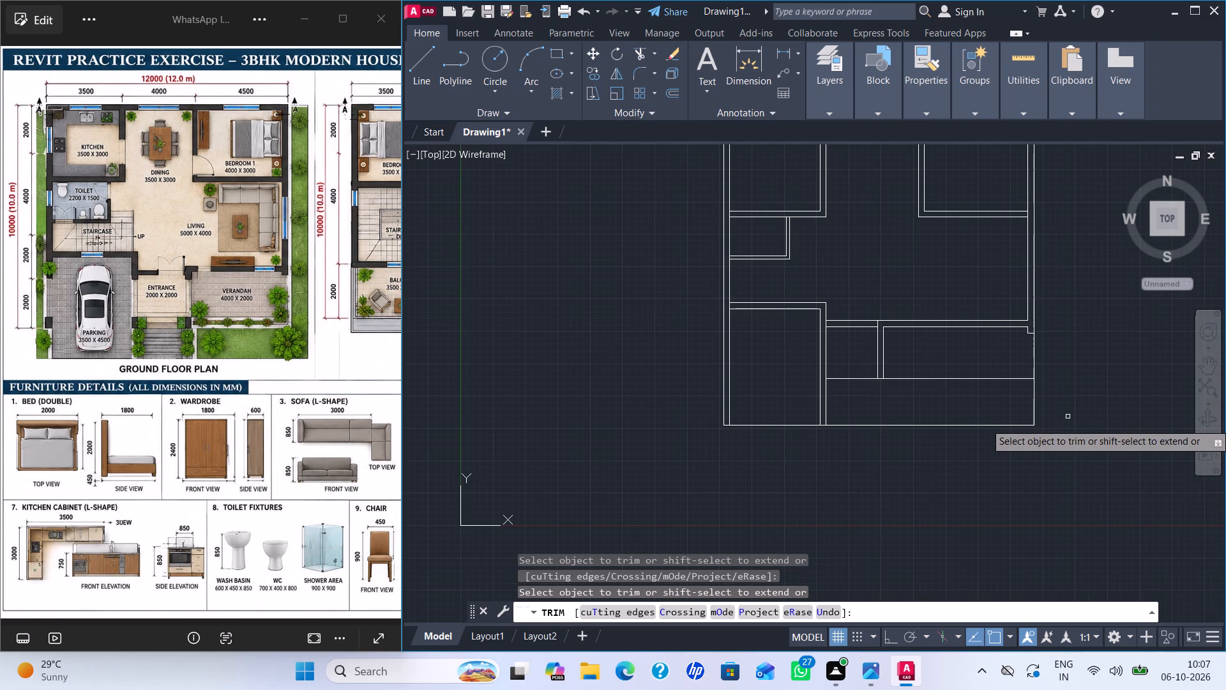
middle_click_drag(1086, 431, 1031, 435)
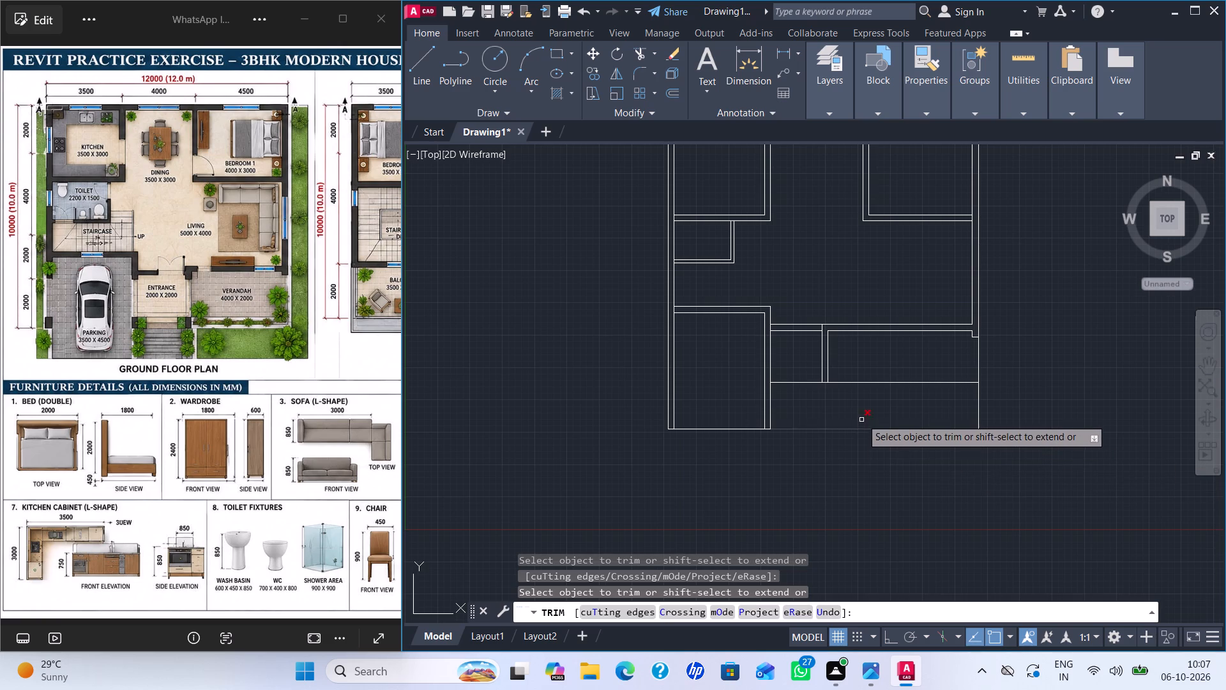
scroll(854, 406, "up", 1)
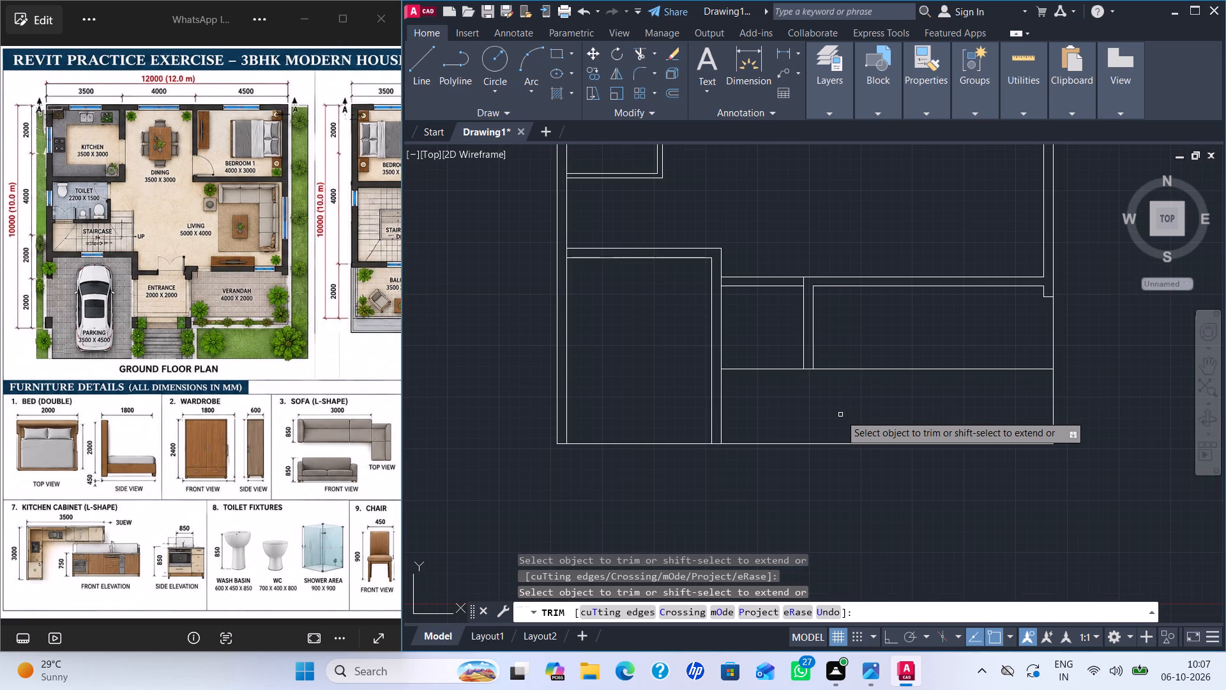
key("Escape")
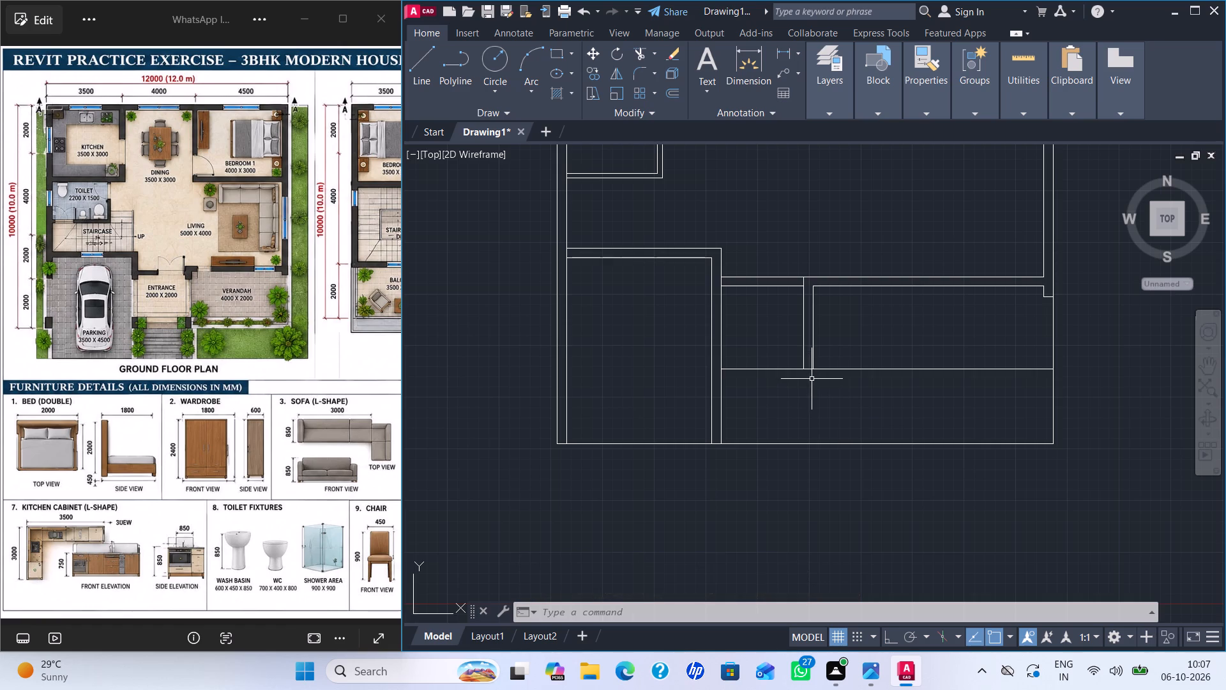
Extend both lines of the entrance–verandah wall down to the plan's bottom boundary line.
middle_click_drag(812, 379, 762, 383)
scroll(764, 377, "up", 1)
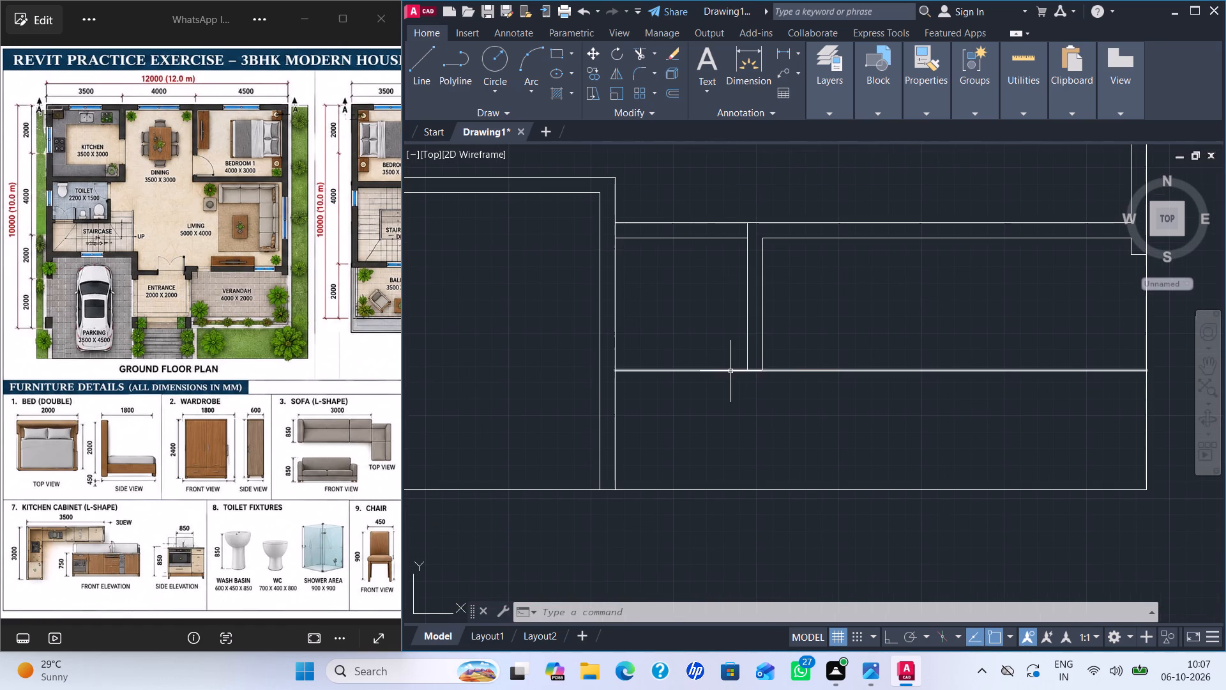
key("e")
key("x")
key("Return")
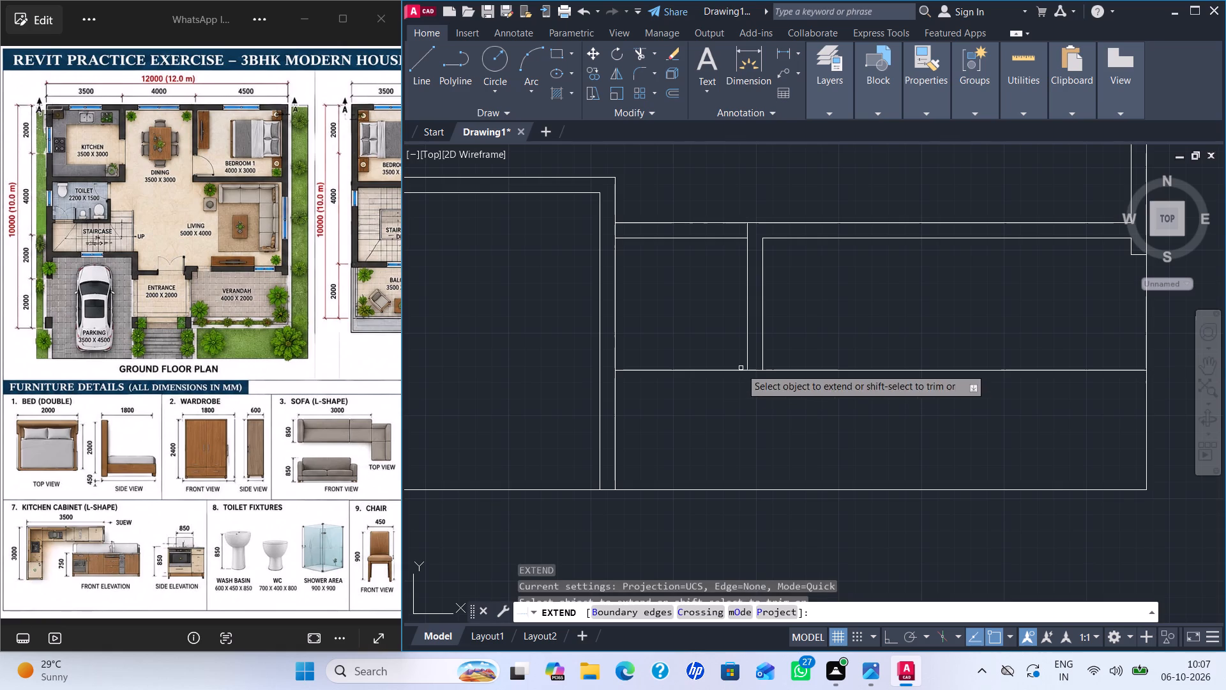
left_click(762, 362)
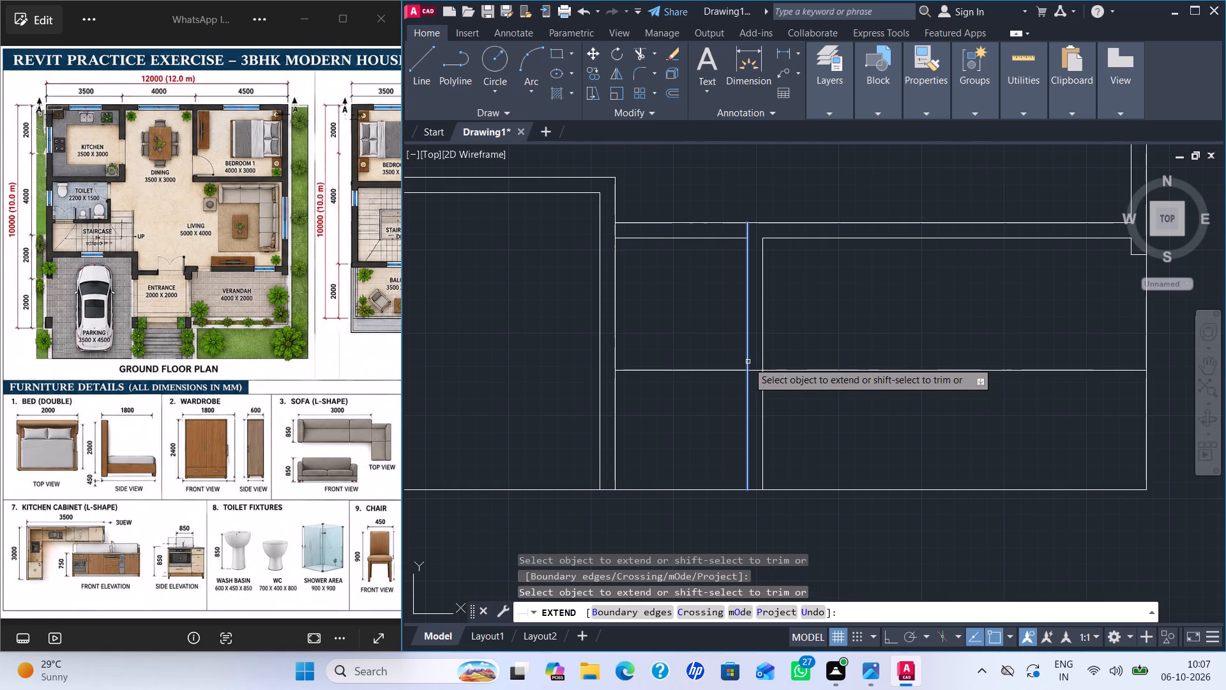
left_click(746, 362)
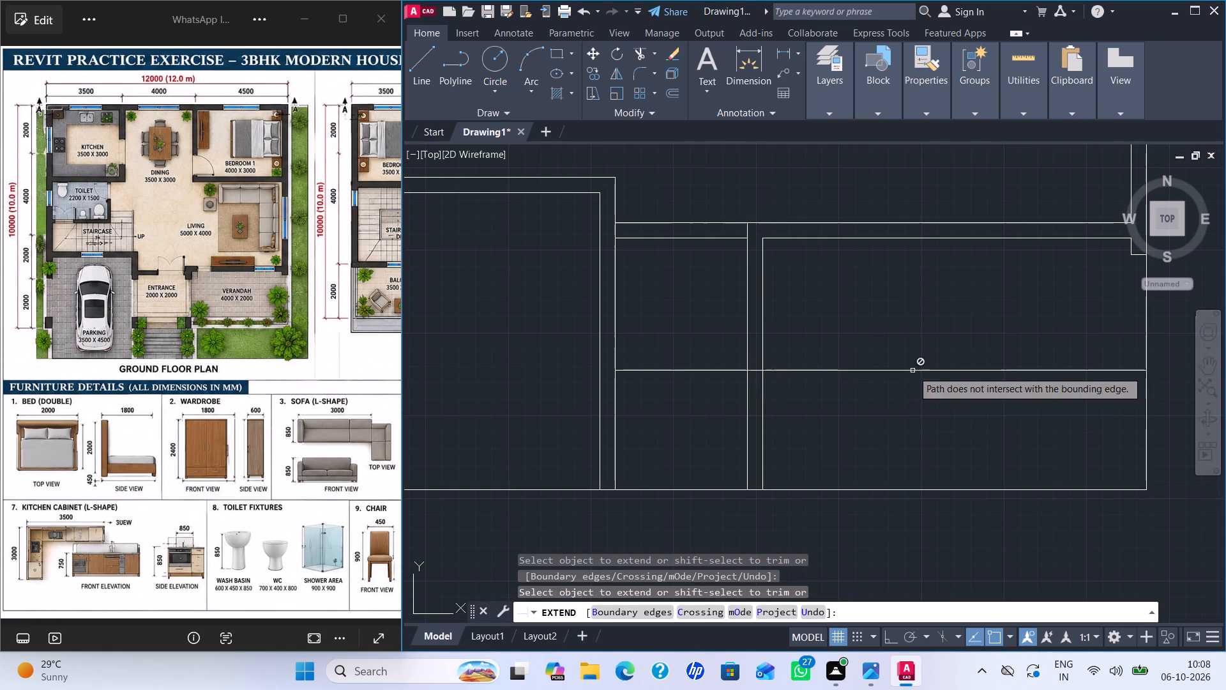
key("Escape")
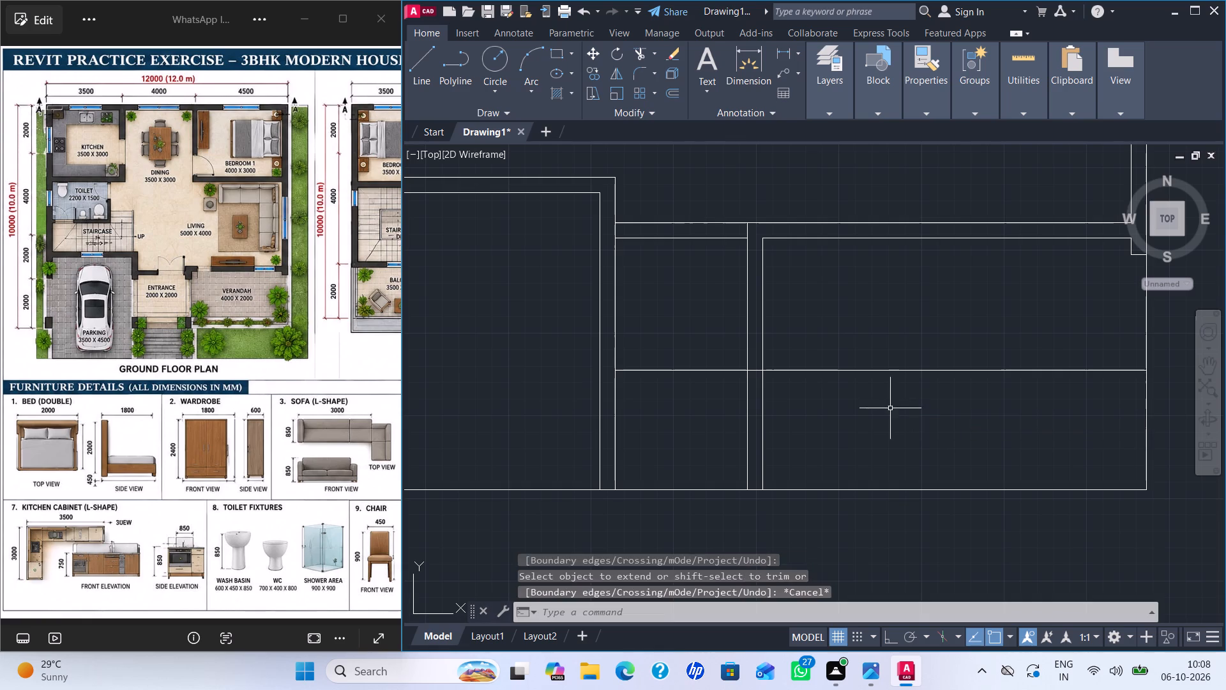
key("Escape")
key("Escape")
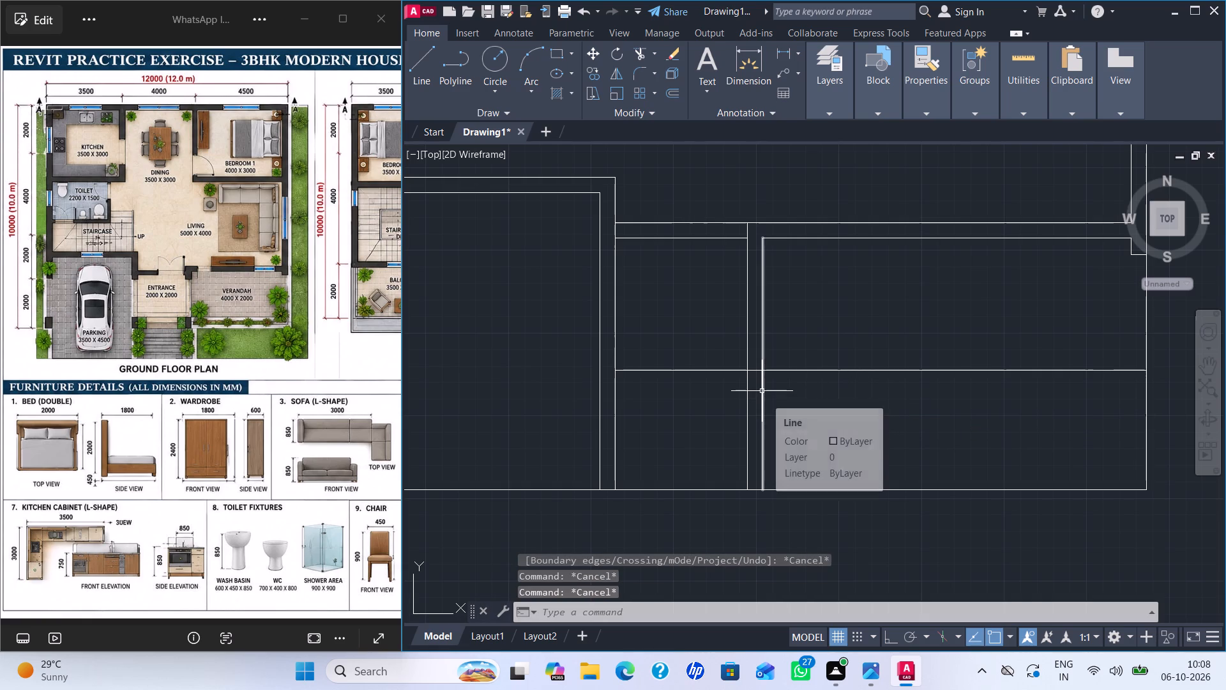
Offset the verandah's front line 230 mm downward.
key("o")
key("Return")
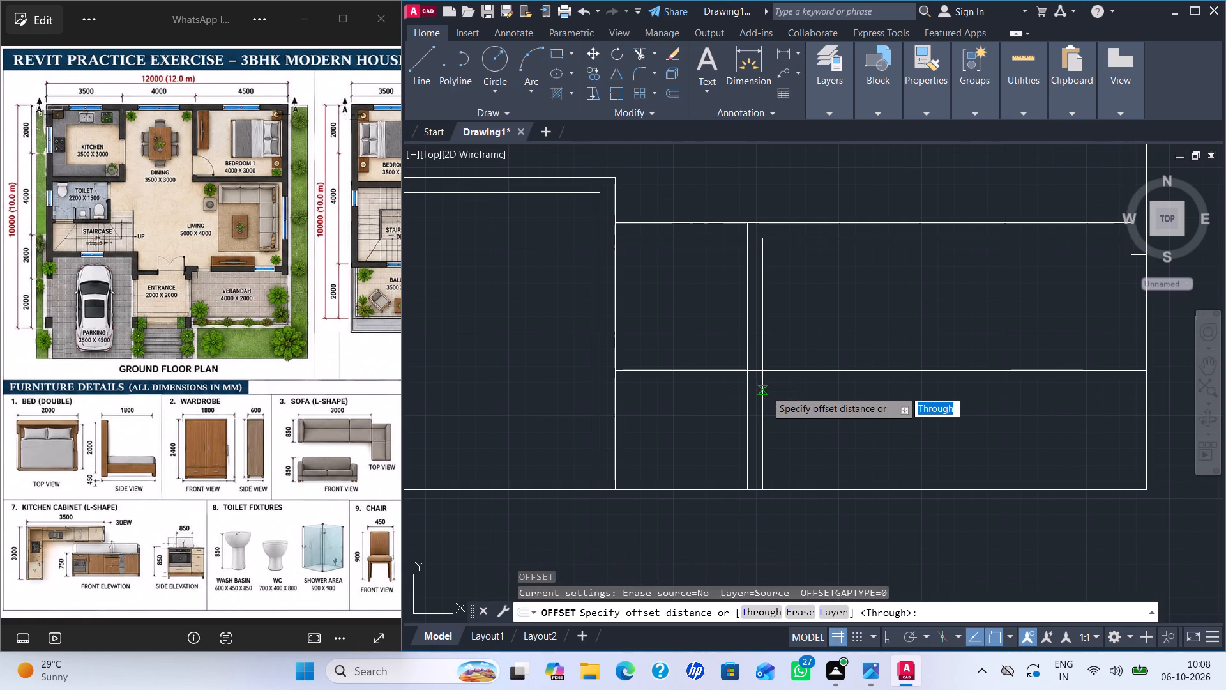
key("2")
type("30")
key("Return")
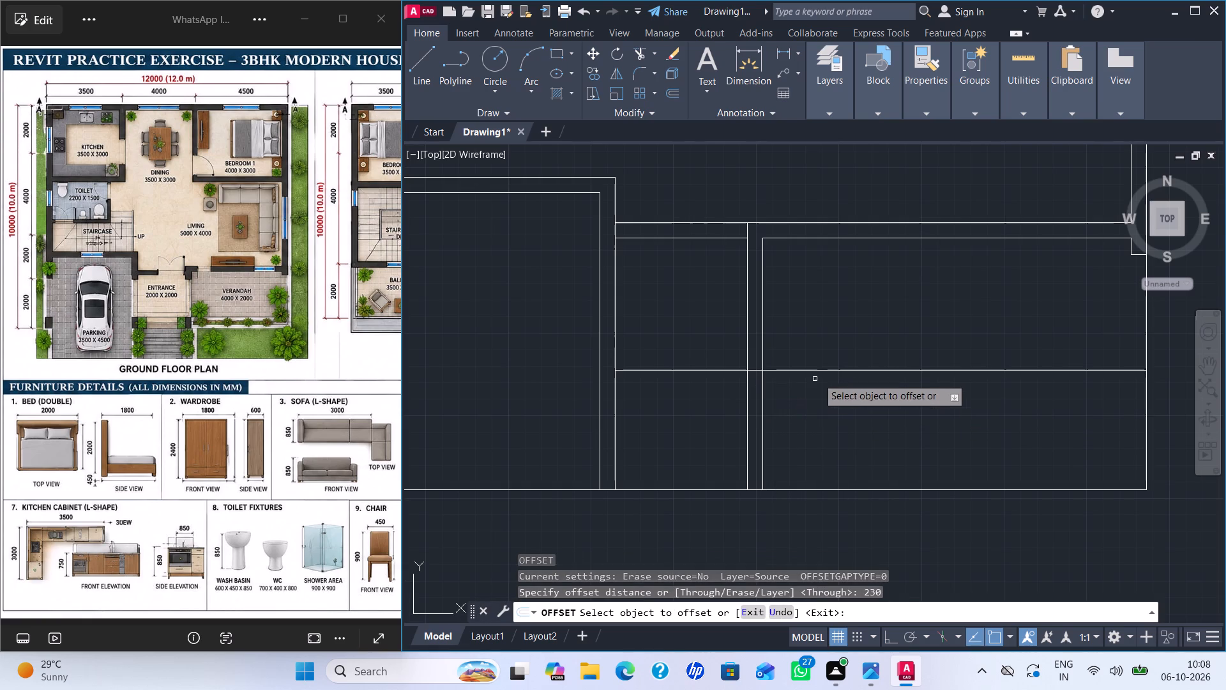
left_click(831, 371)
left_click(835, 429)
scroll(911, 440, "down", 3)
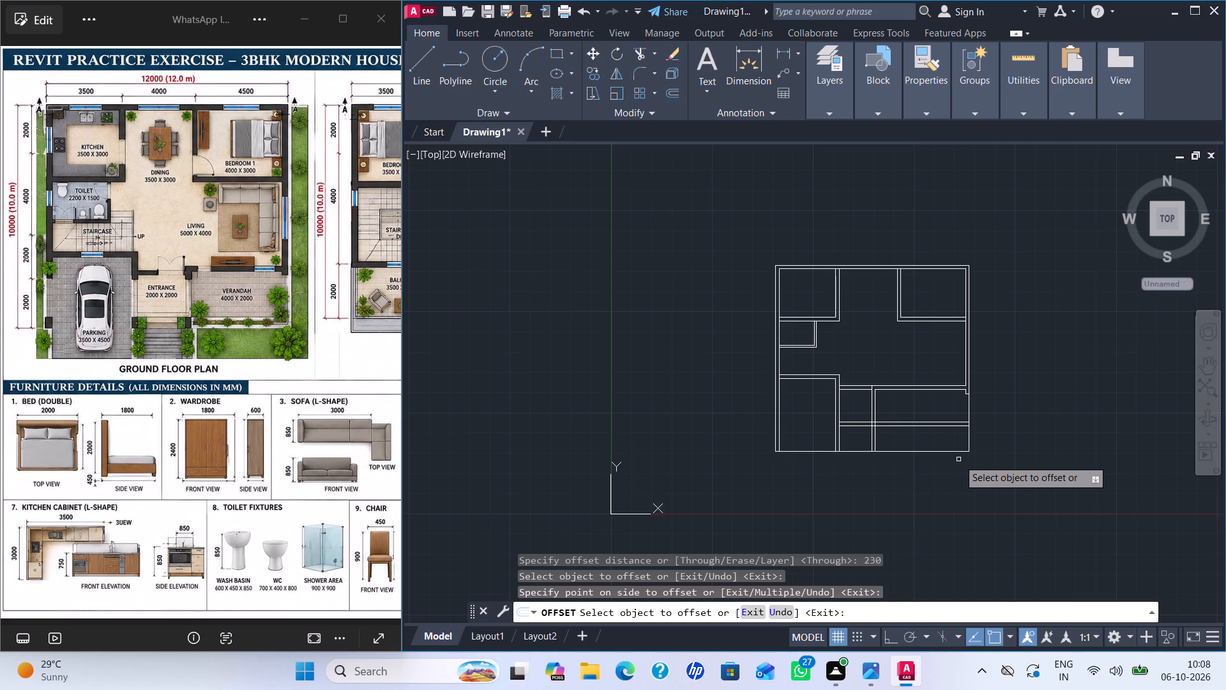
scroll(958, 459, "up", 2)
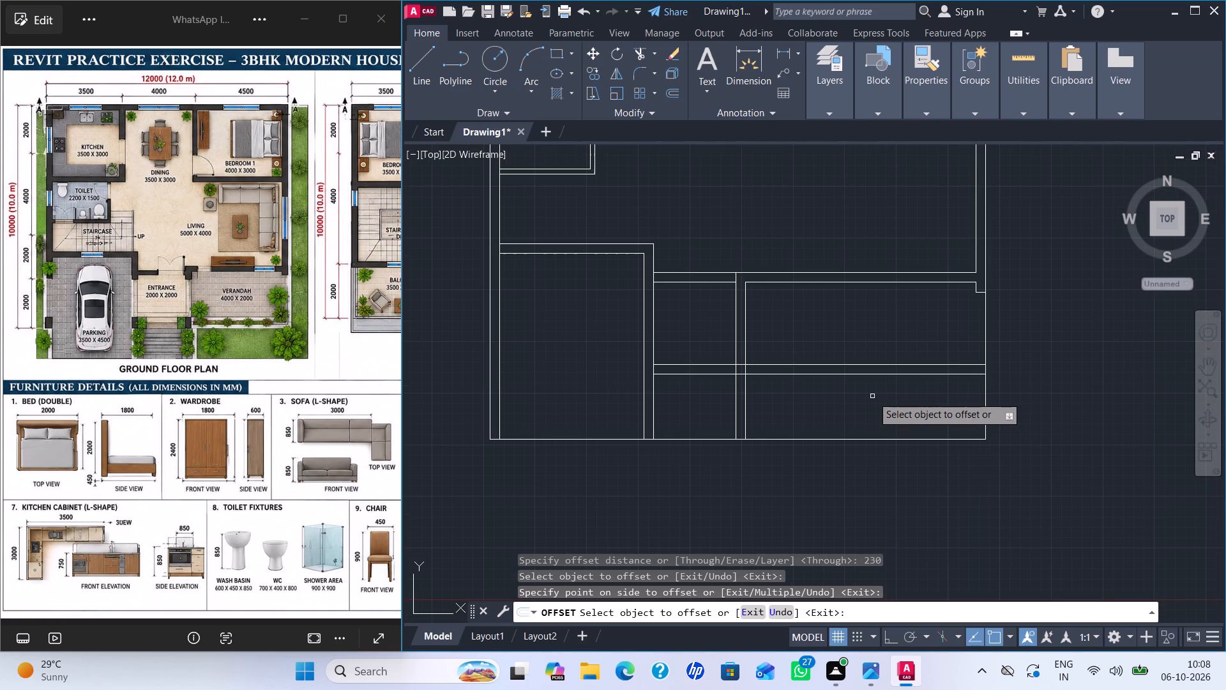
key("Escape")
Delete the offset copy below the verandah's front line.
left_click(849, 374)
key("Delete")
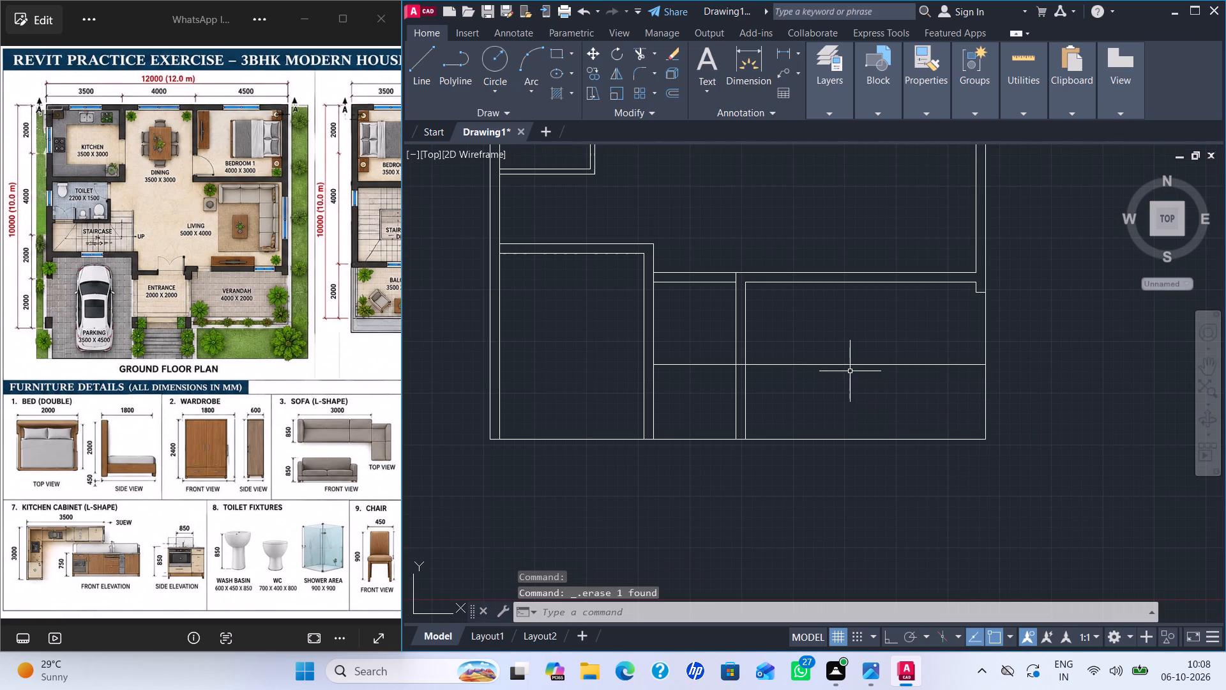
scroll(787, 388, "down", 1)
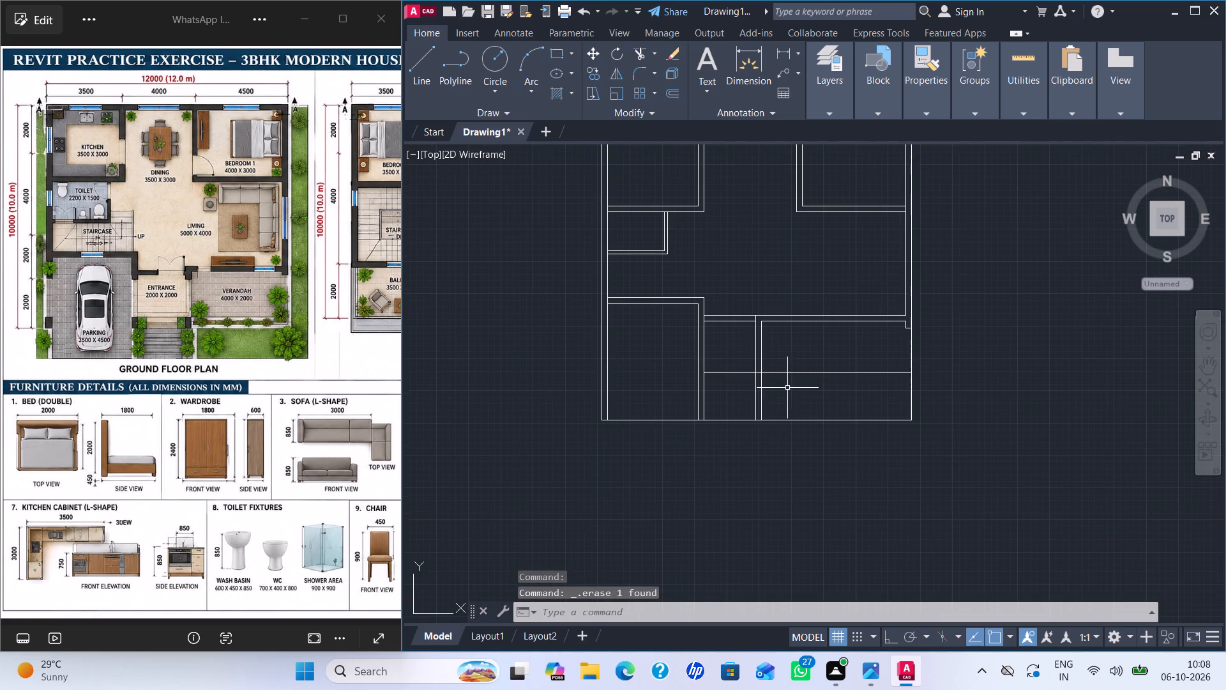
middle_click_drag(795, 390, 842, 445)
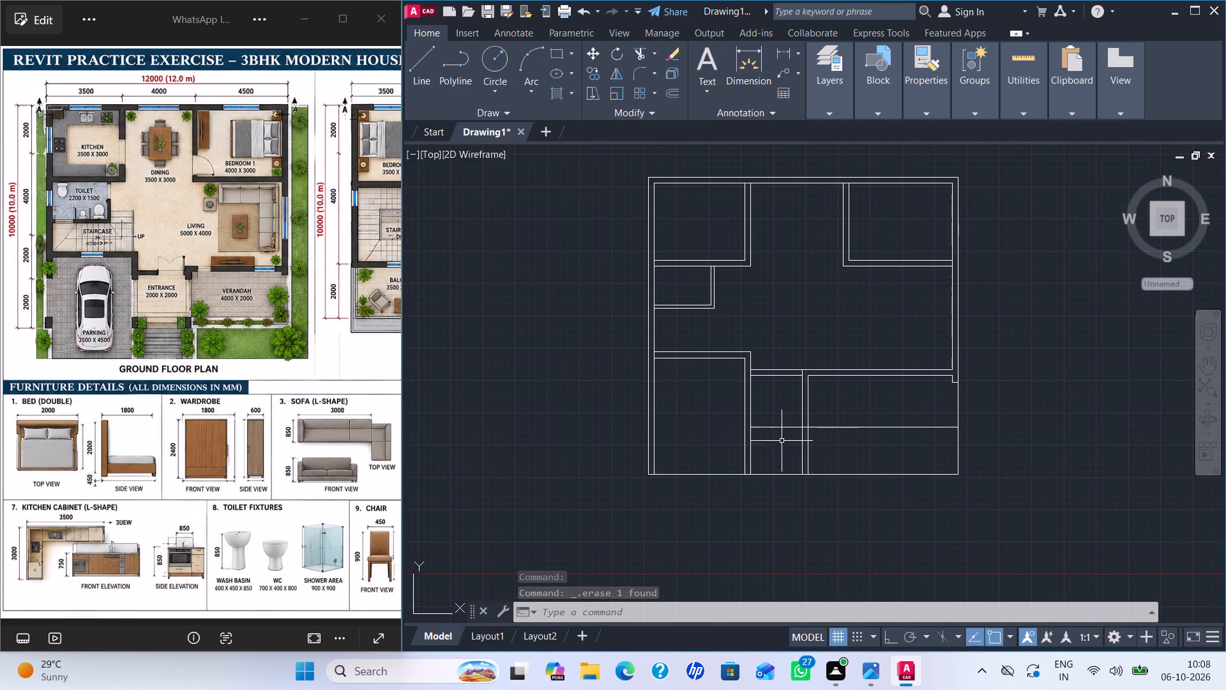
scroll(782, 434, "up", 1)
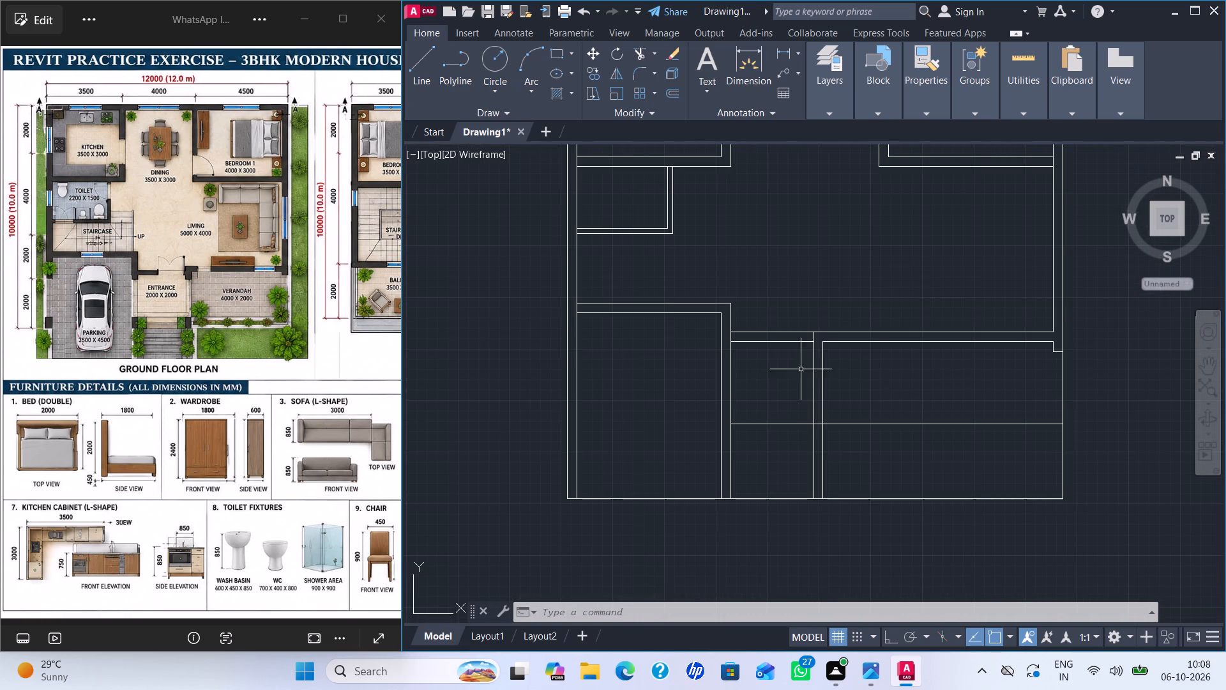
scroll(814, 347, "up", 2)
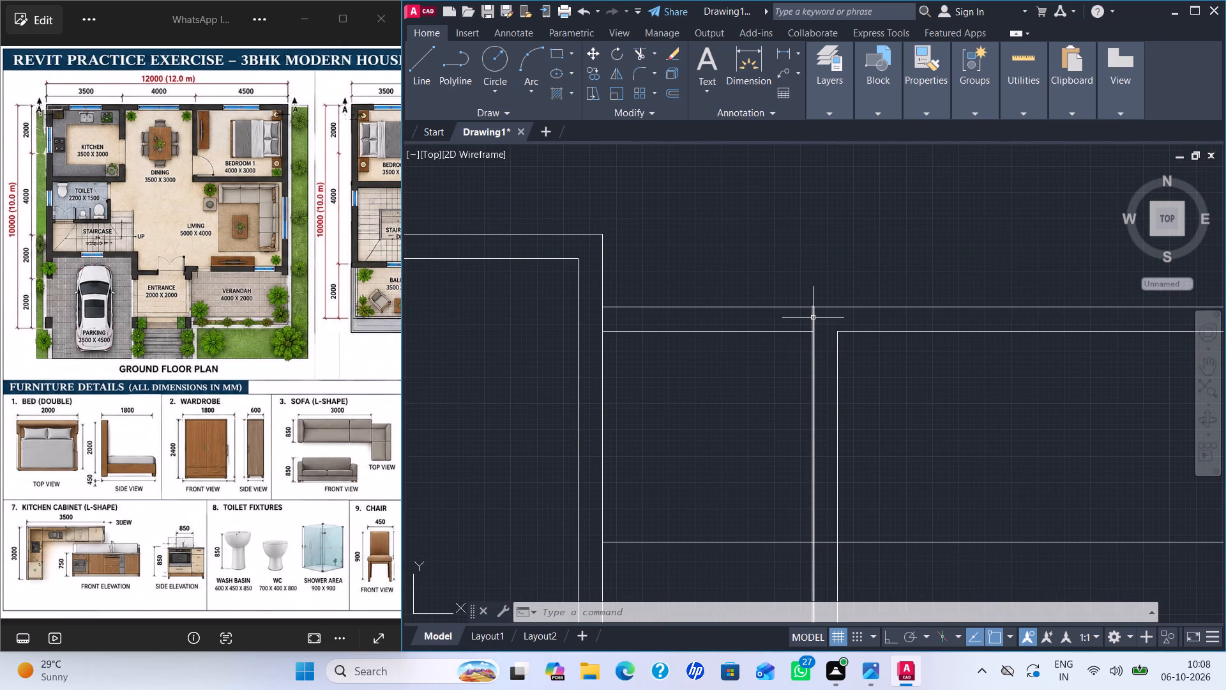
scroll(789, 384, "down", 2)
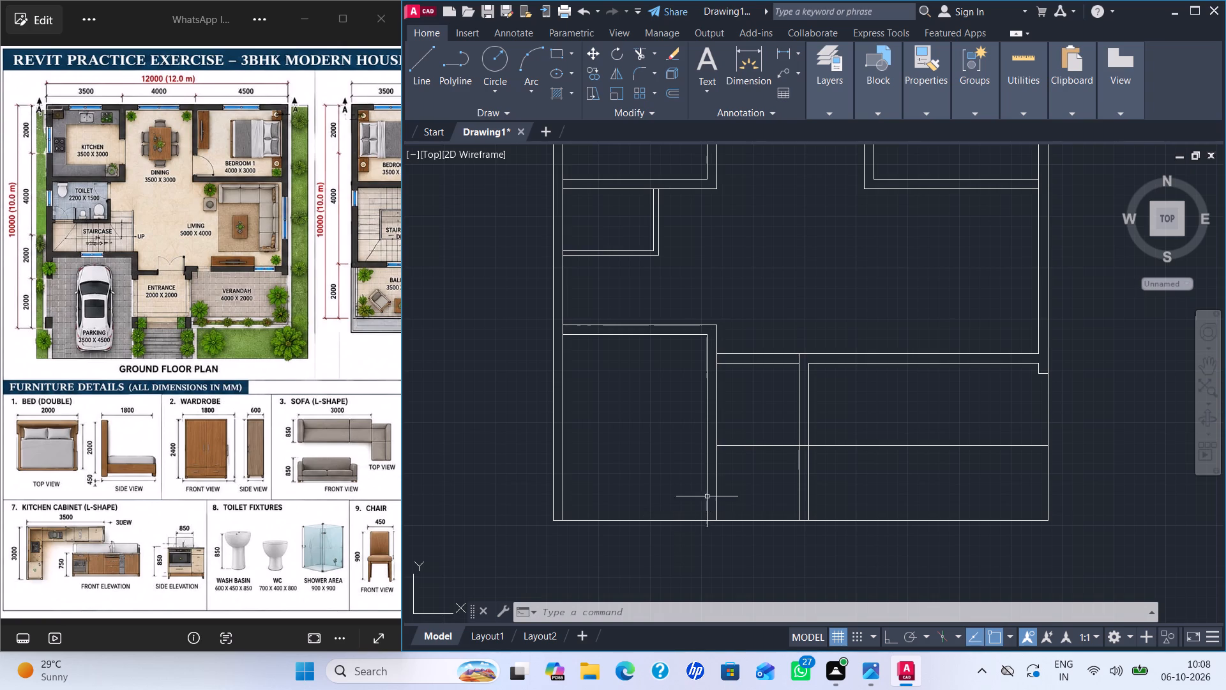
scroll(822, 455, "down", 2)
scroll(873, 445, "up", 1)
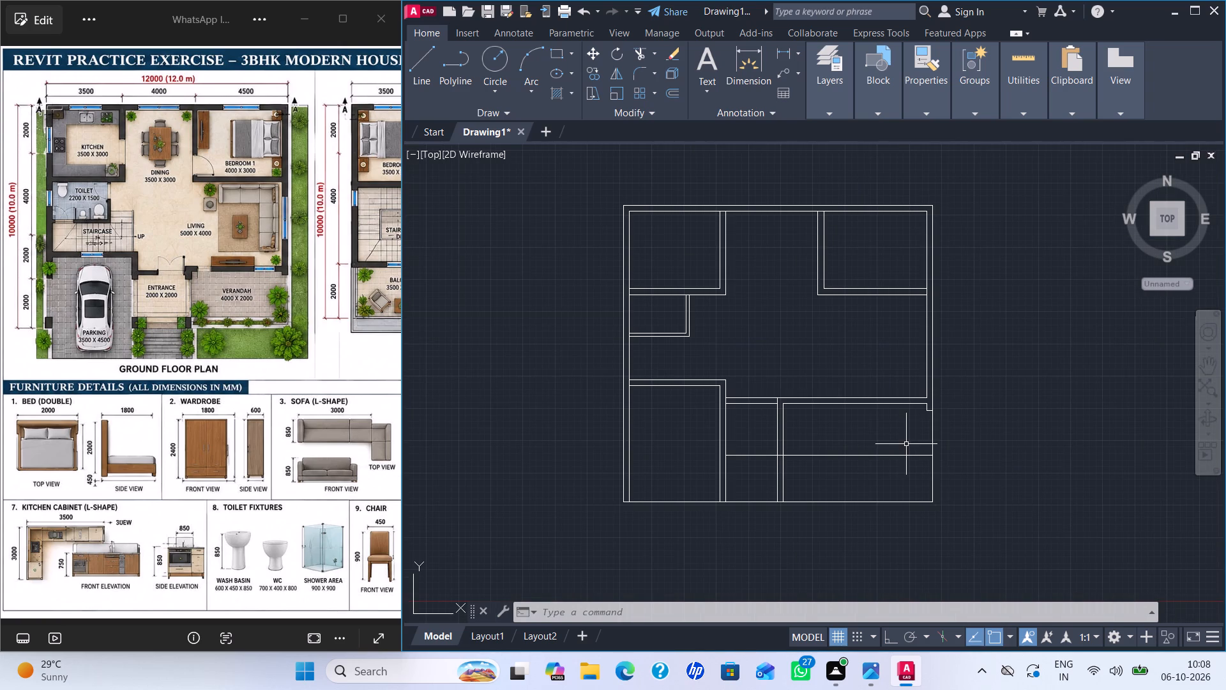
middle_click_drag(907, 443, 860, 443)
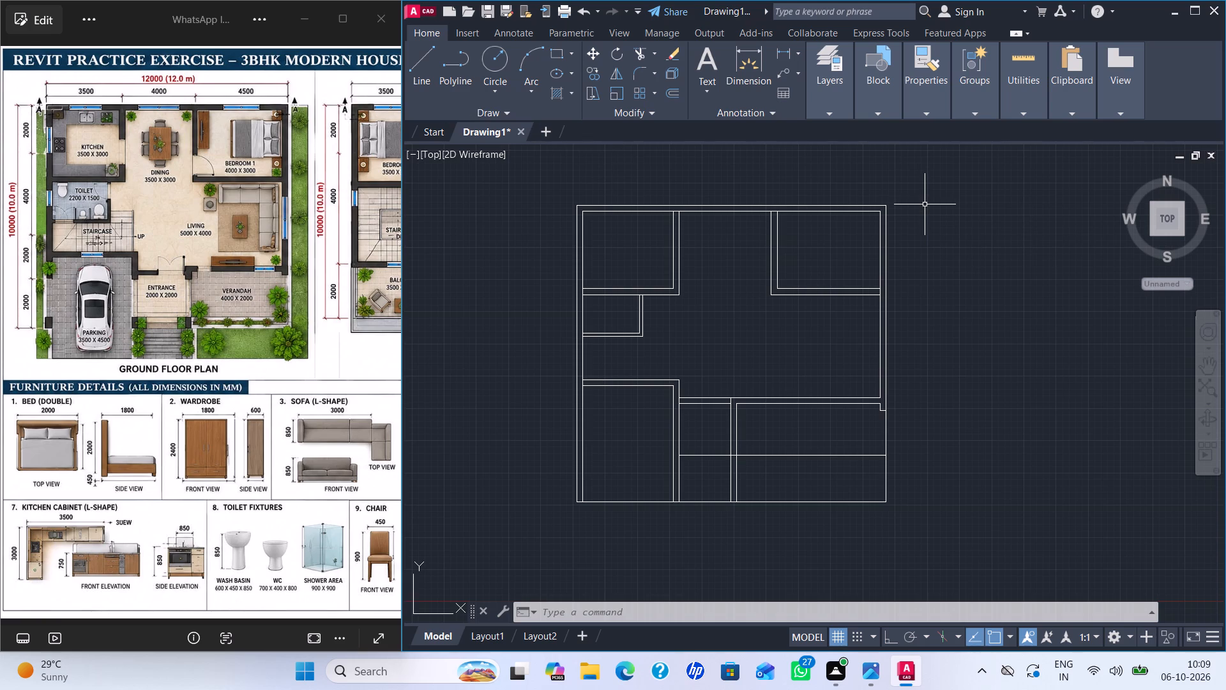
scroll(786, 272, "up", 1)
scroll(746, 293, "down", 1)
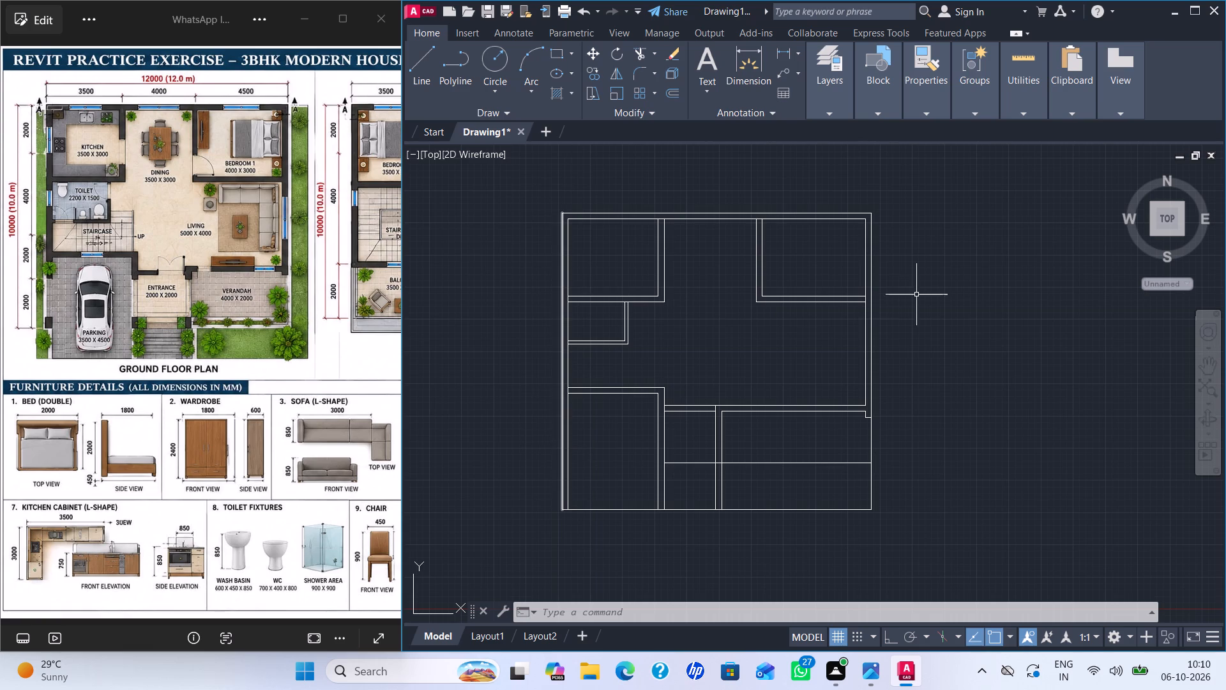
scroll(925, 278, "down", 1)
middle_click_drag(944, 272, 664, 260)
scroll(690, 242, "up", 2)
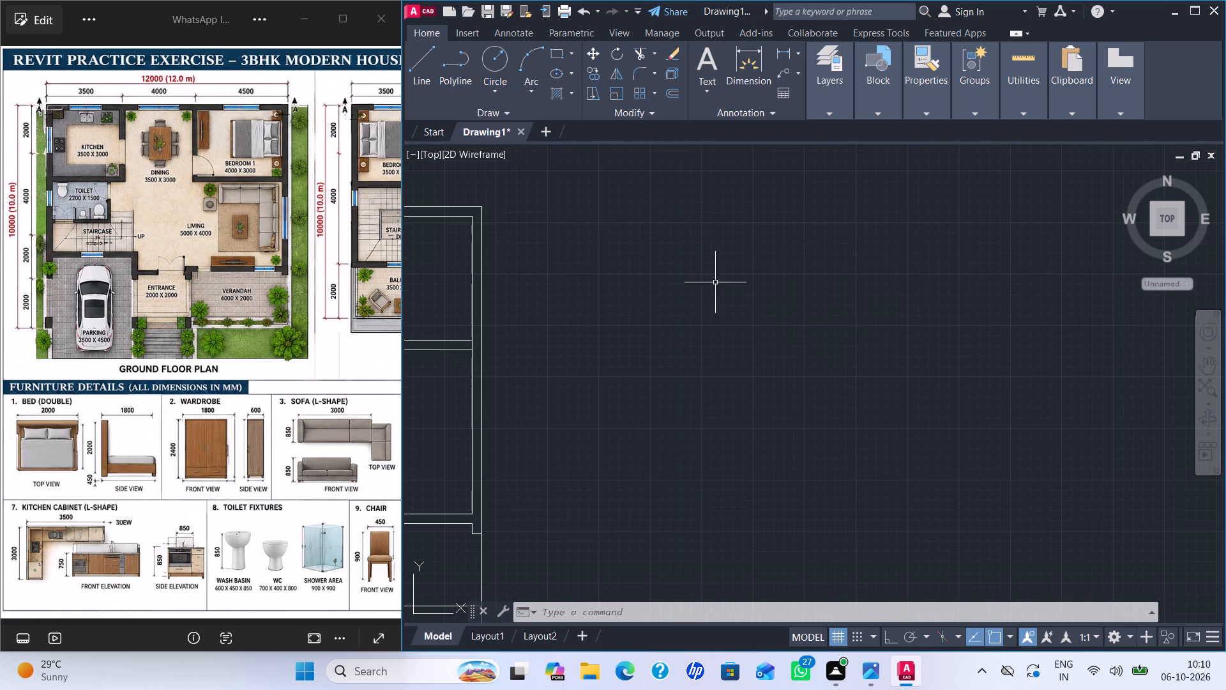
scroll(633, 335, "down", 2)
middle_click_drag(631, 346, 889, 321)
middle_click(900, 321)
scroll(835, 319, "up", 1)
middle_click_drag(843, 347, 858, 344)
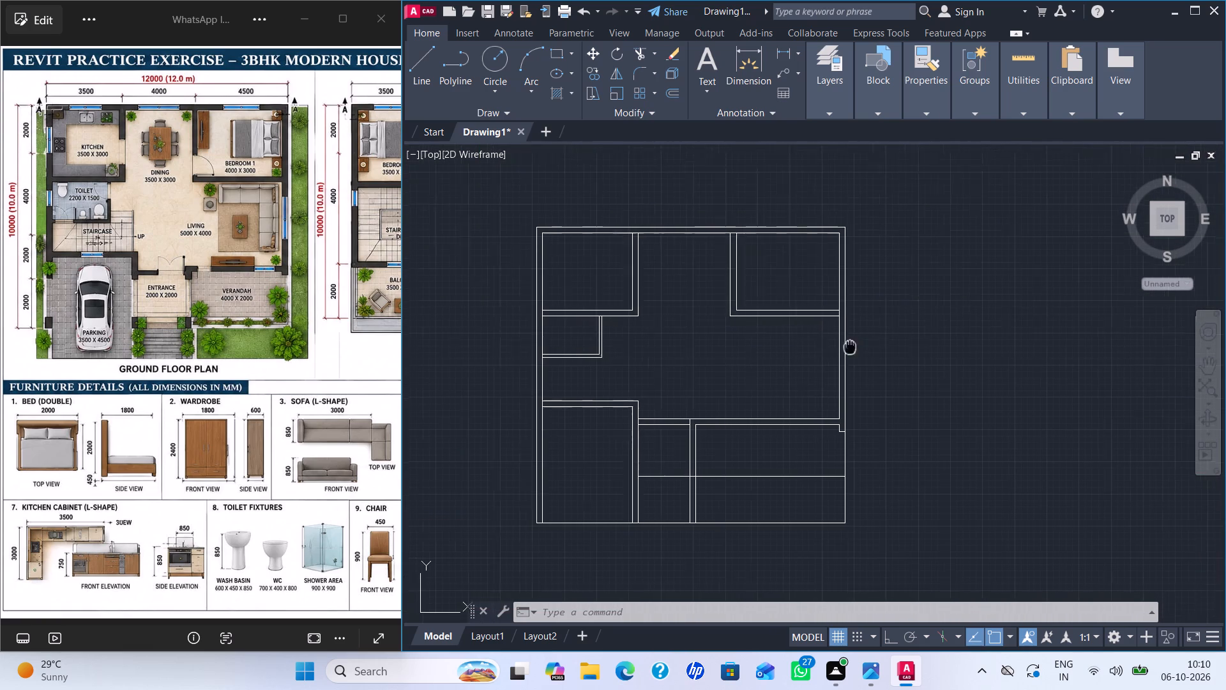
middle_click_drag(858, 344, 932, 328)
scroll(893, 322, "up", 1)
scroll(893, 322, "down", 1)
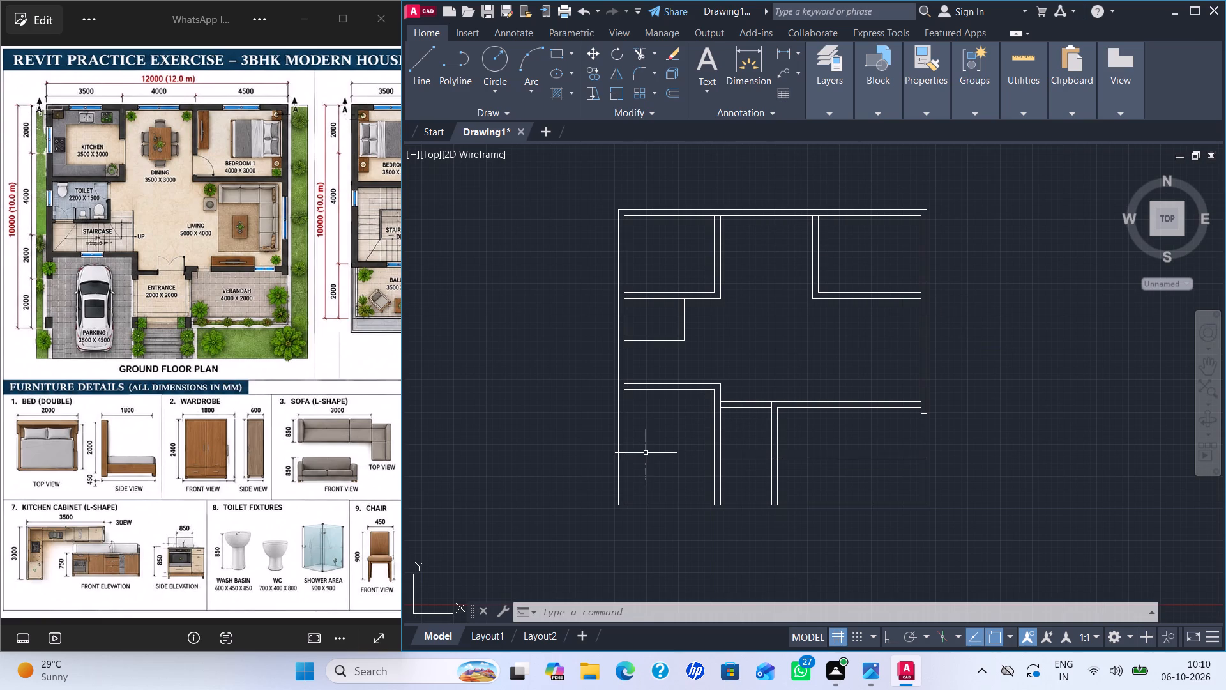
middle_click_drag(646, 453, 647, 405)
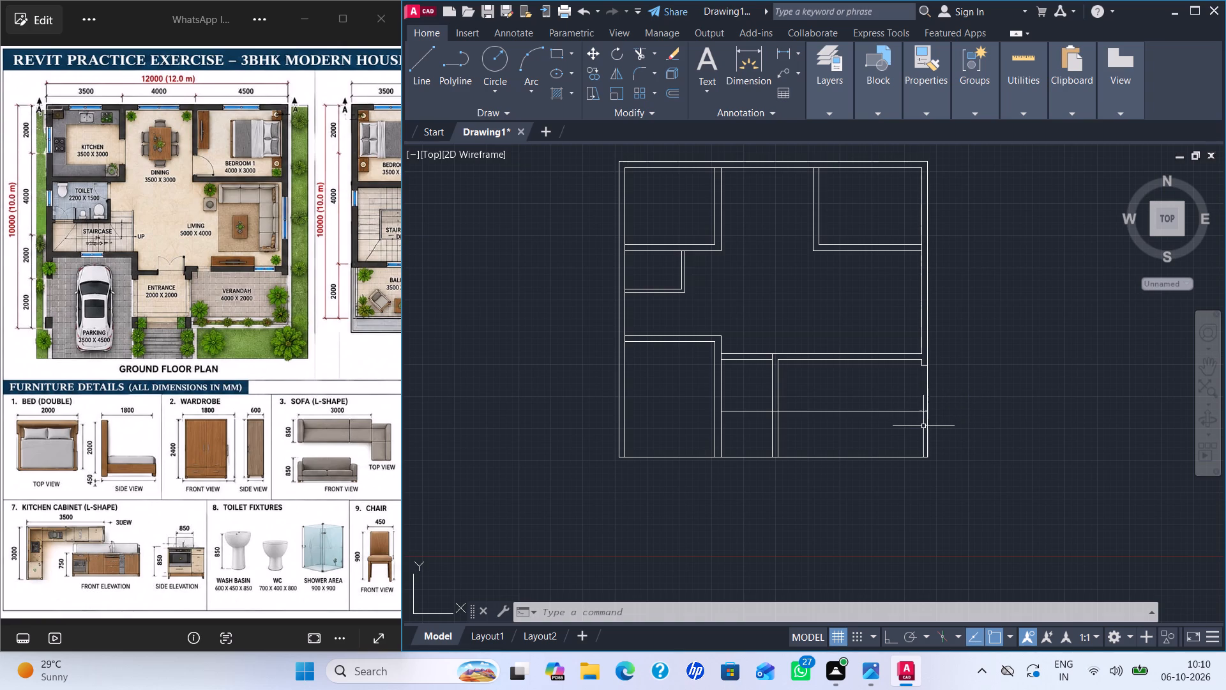
Draw a side strip outline about 1400 mm wide and 11500 mm high along the plan's right side, ending at its top-right corner.
middle_click_drag(914, 425, 897, 427)
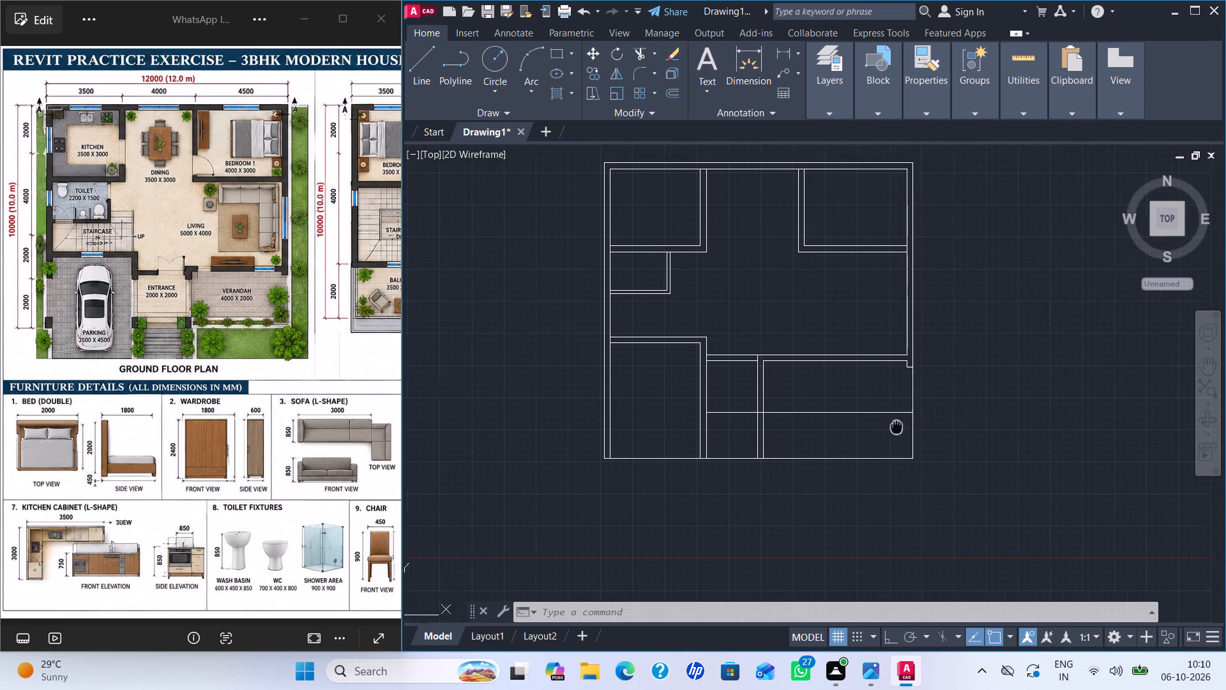
middle_click_drag(897, 427, 852, 427)
key("l")
key("Return")
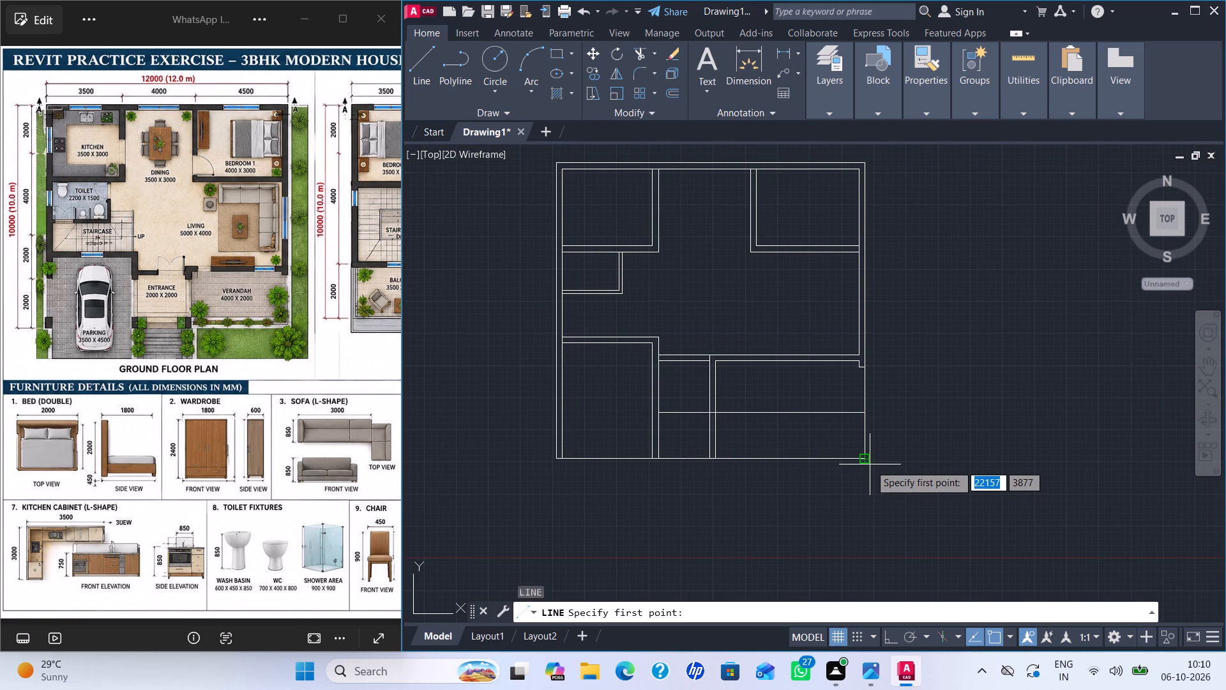
left_click(865, 460)
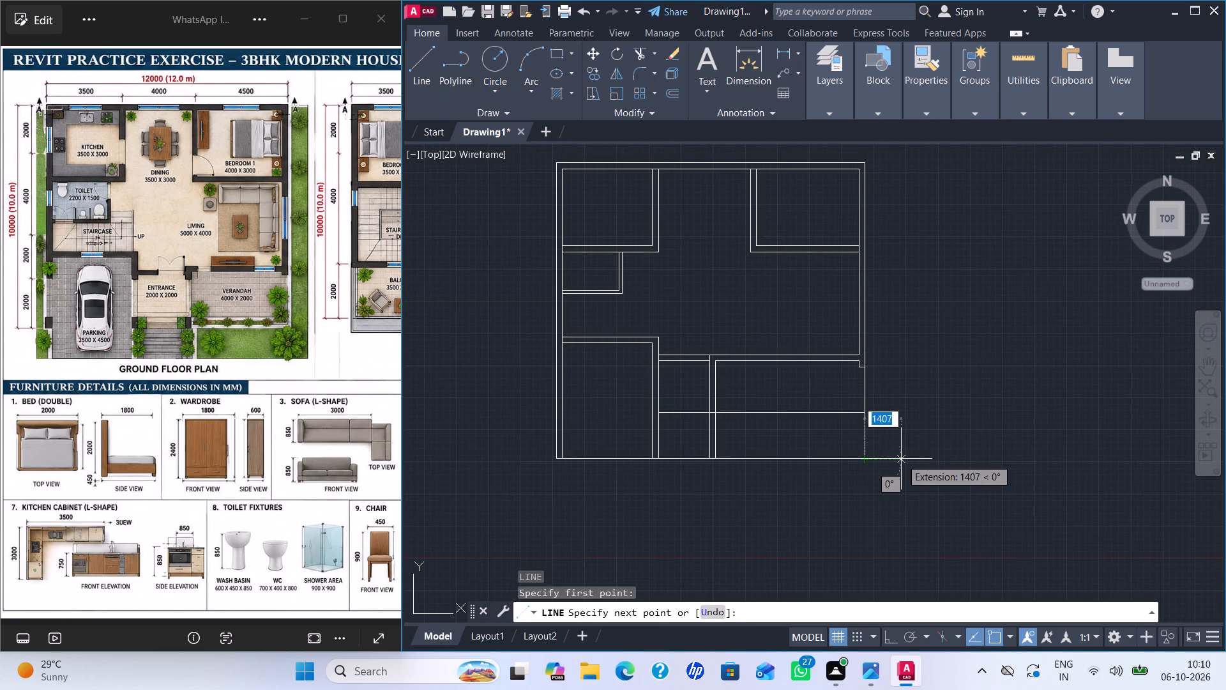
left_click(901, 459)
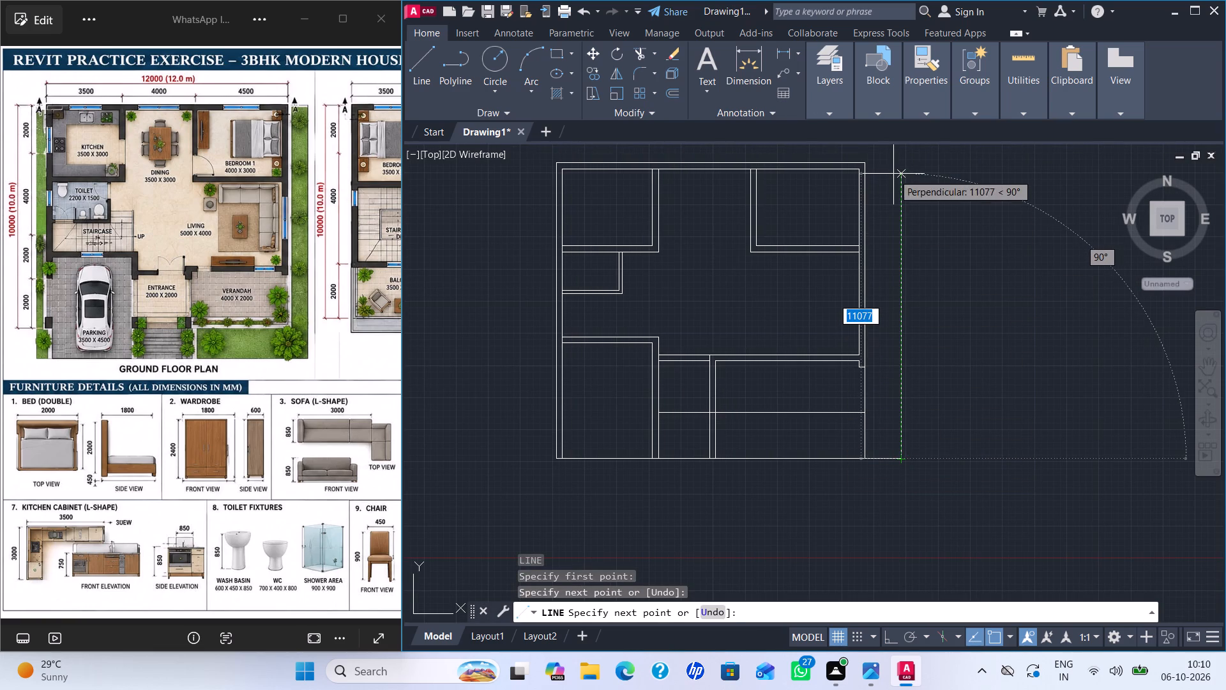
middle_click_drag(893, 174, 892, 217)
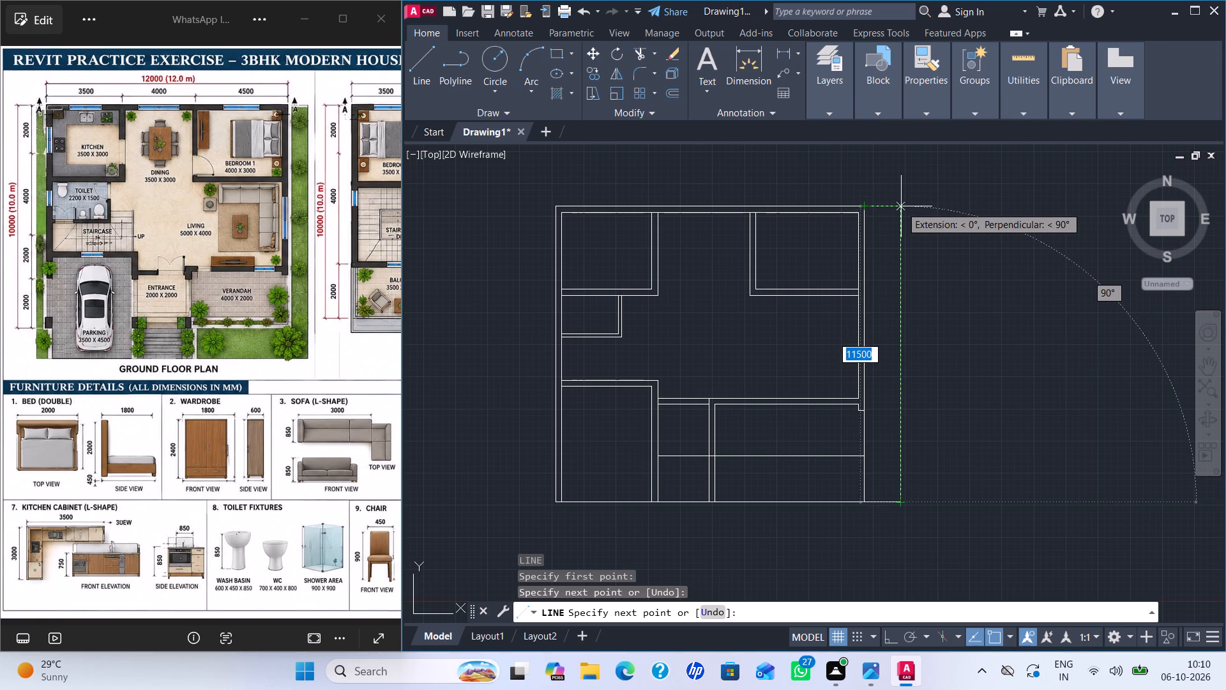
left_click(901, 206)
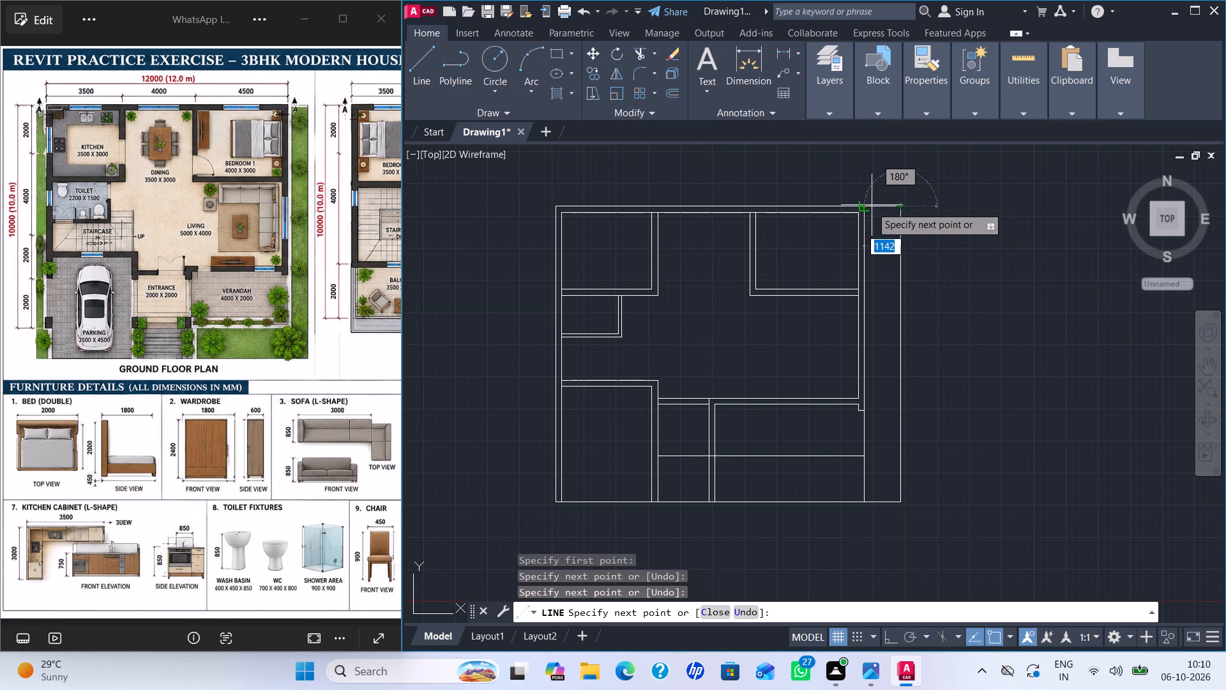
left_click(865, 206)
key("Escape")
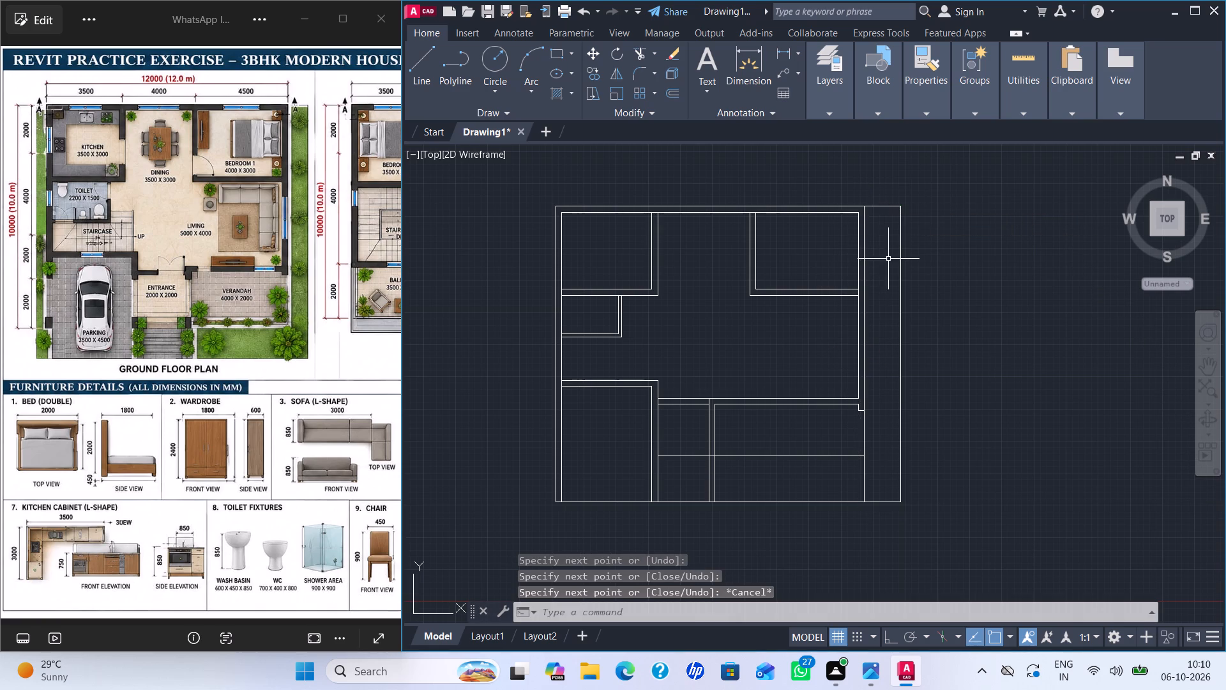
Draw a matching full-height side strip outline about 860 mm wide along the plan's left side, ending at its top-left corner.
middle_click_drag(879, 329, 941, 327)
key("l")
key("Return")
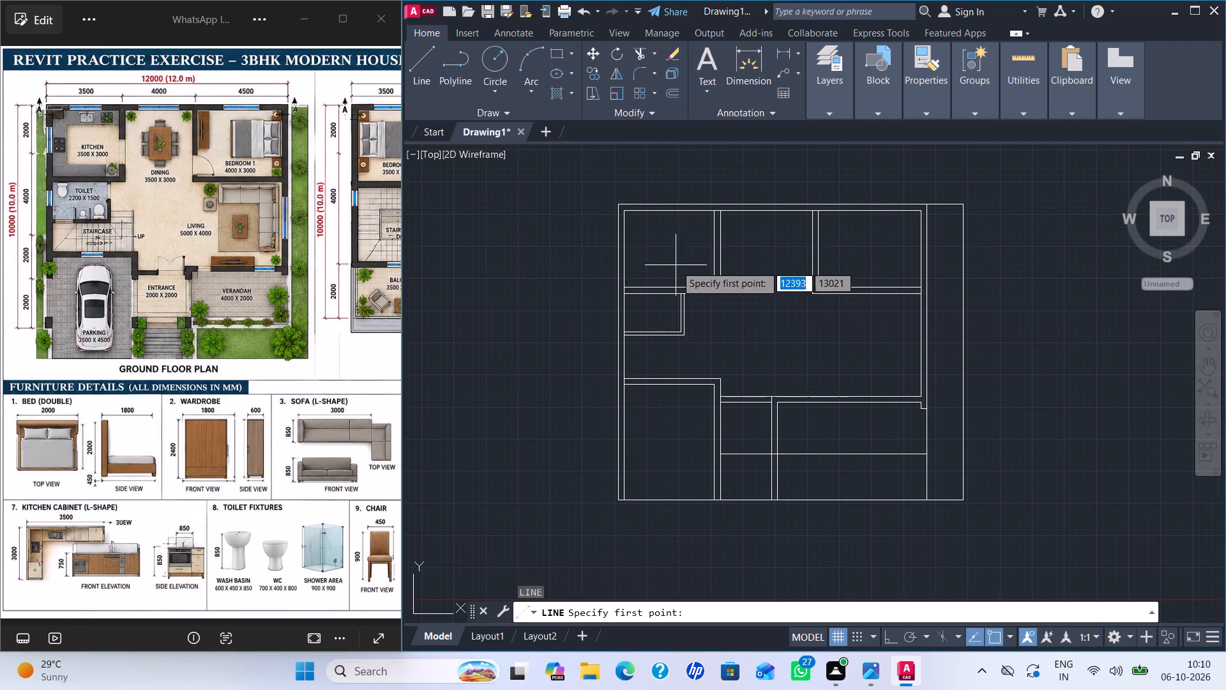
left_click_drag(617, 497, 609, 497)
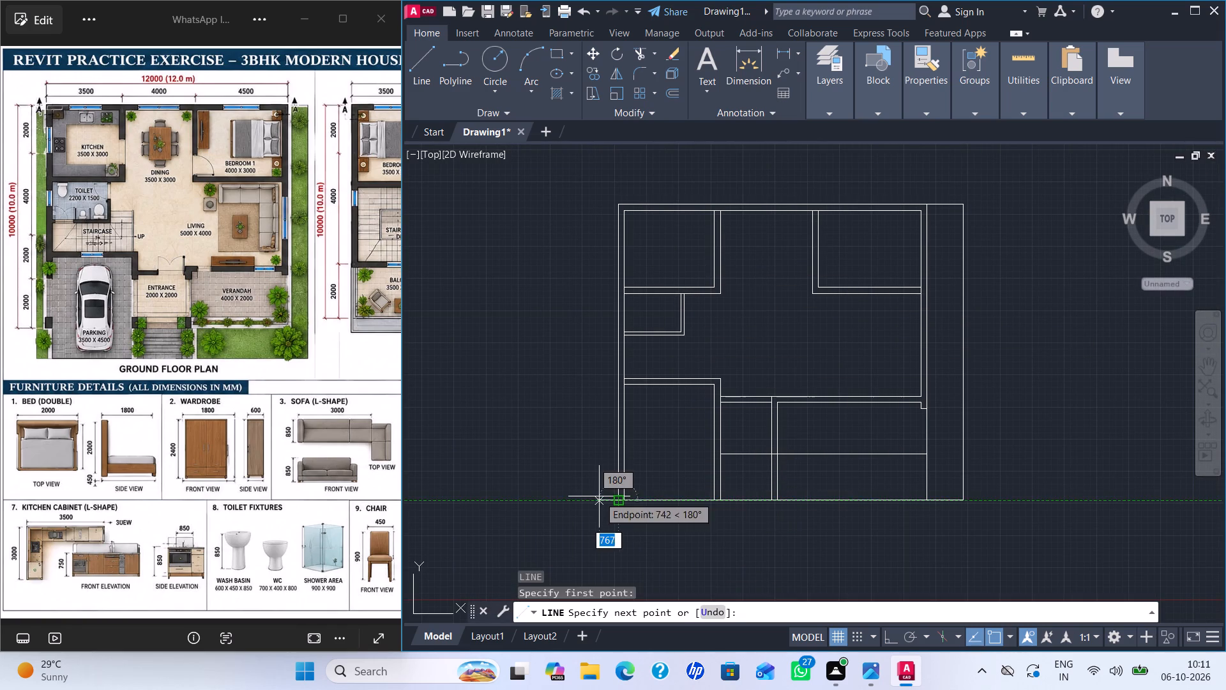
left_click(596, 496)
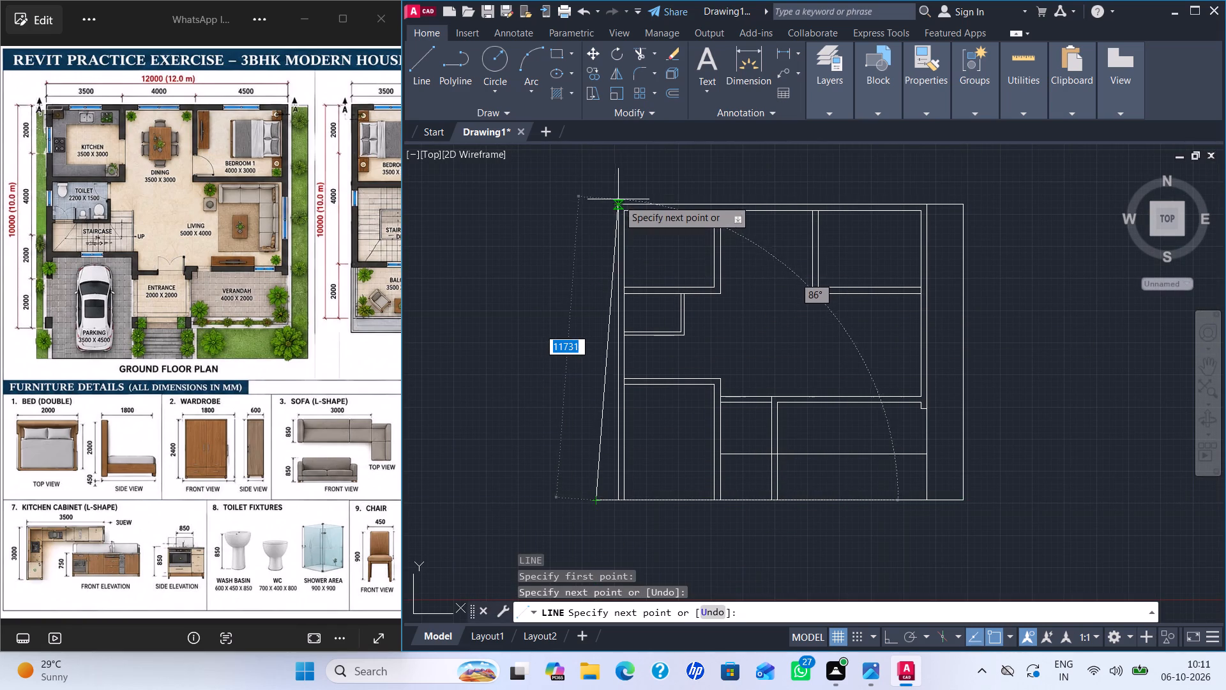
left_click(596, 204)
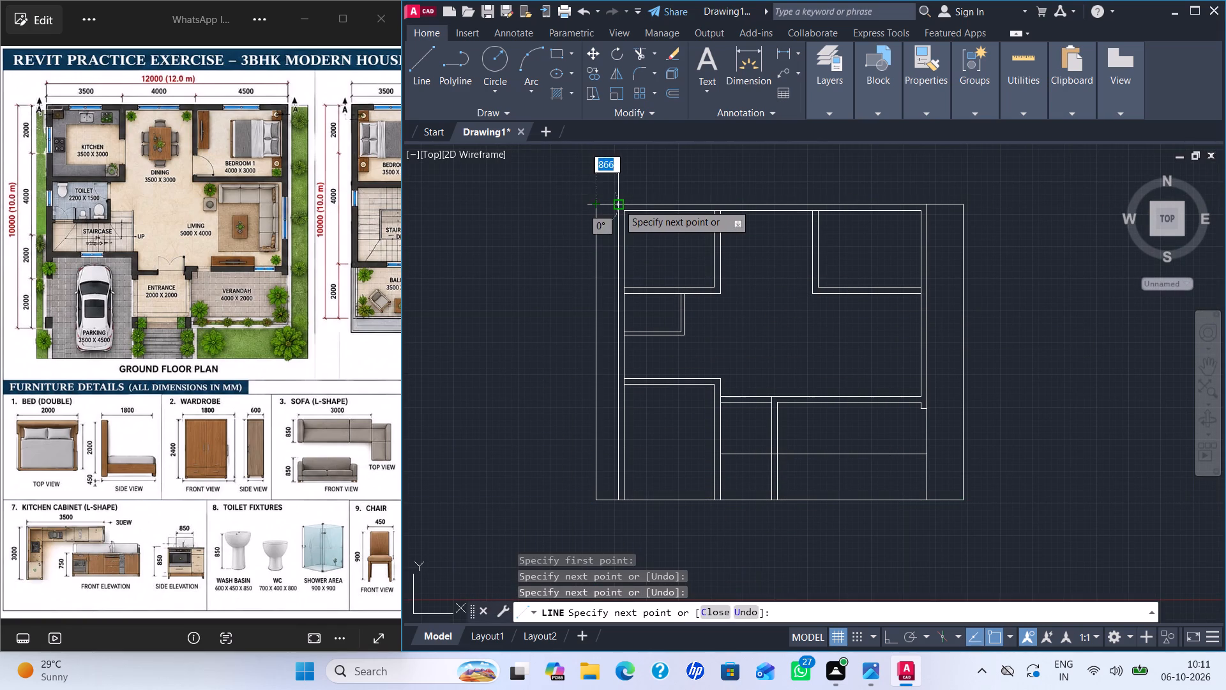
left_click(618, 204)
key("Escape")
Increase the transparency of the side strip outlines on both sides of the plan so they appear fainter than the walls.
left_click_drag(607, 280, 596, 261)
left_click(566, 188)
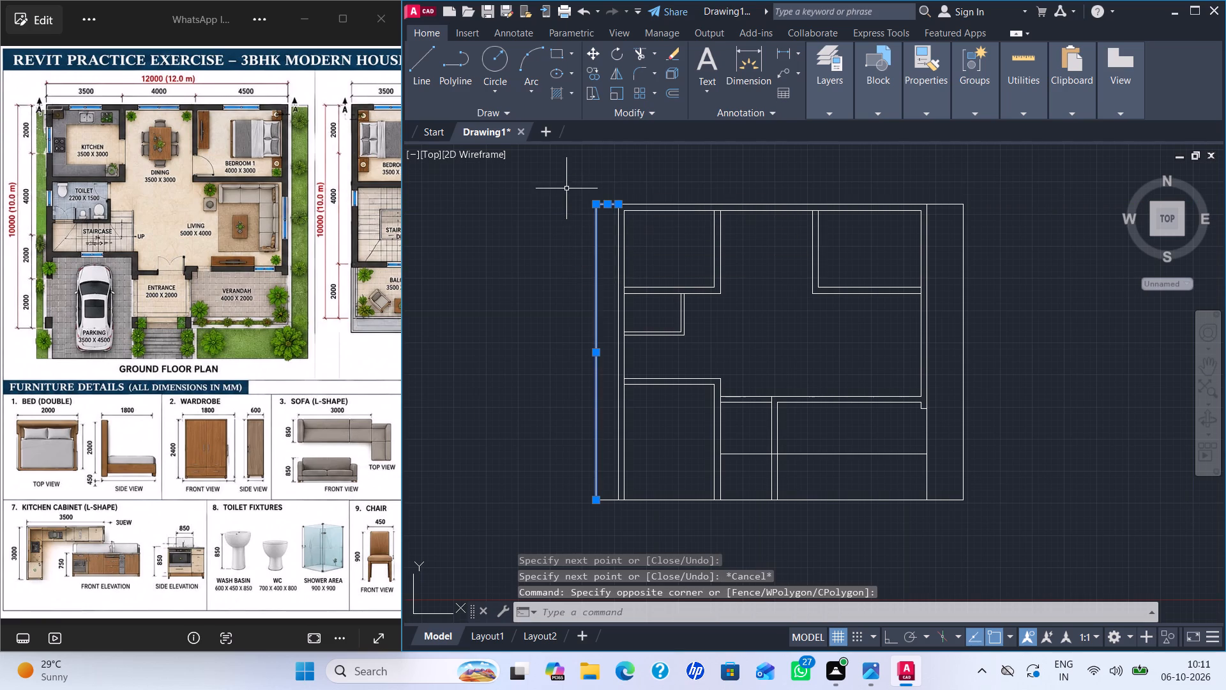
left_click(606, 500)
left_click_drag(1010, 524, 983, 488)
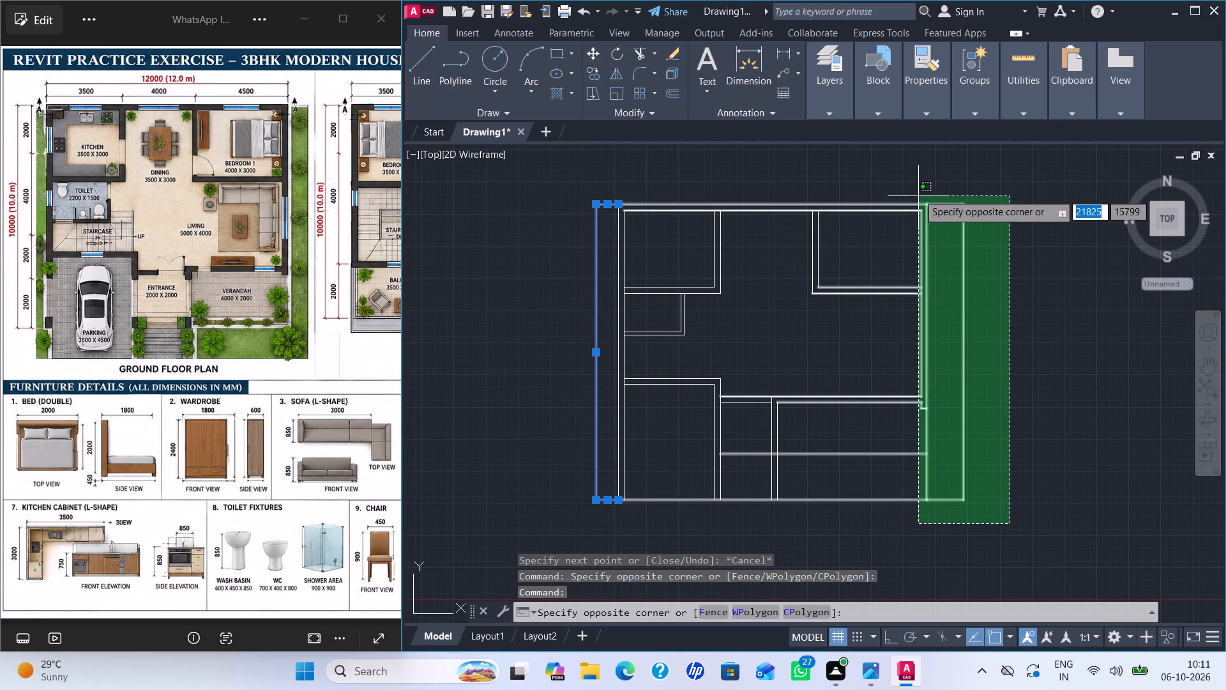
left_click(939, 177)
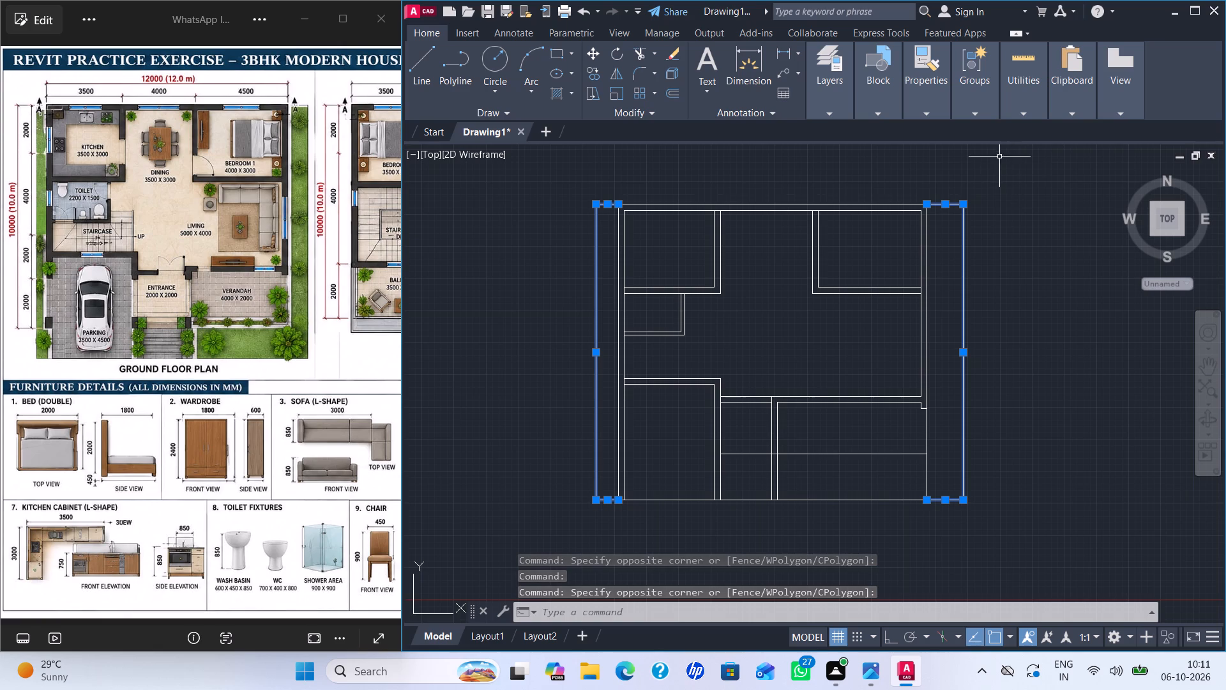
left_click(928, 111)
left_click_drag(941, 214, 1035, 213)
key("Return")
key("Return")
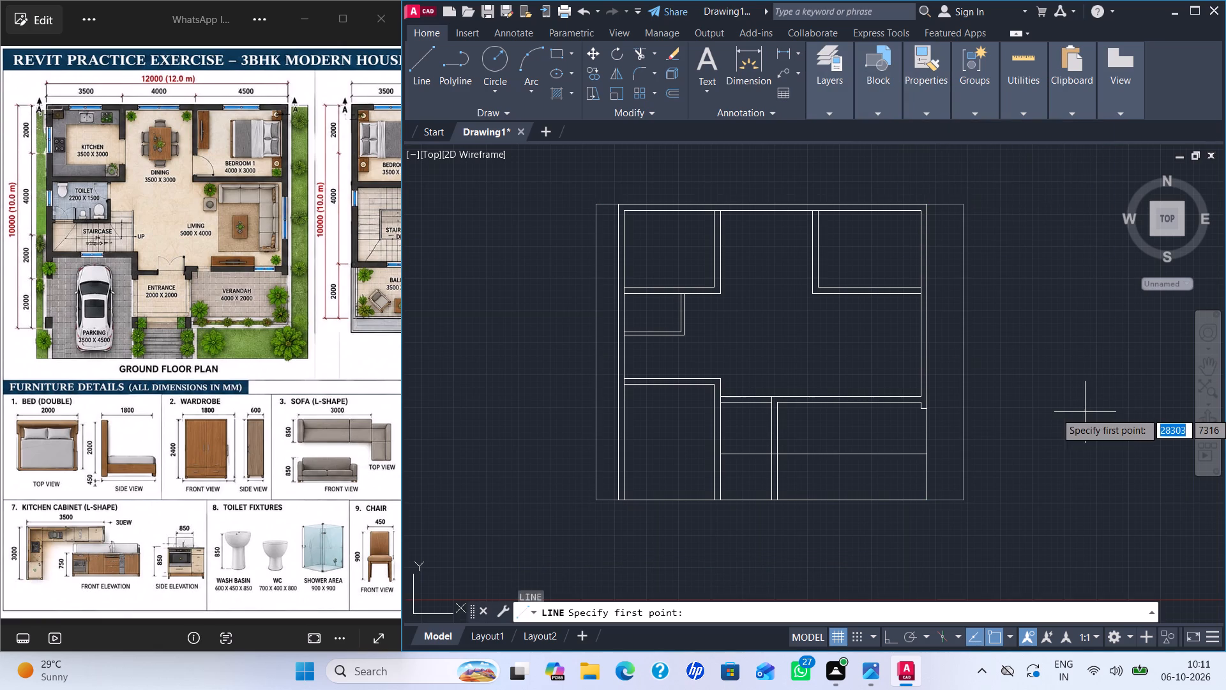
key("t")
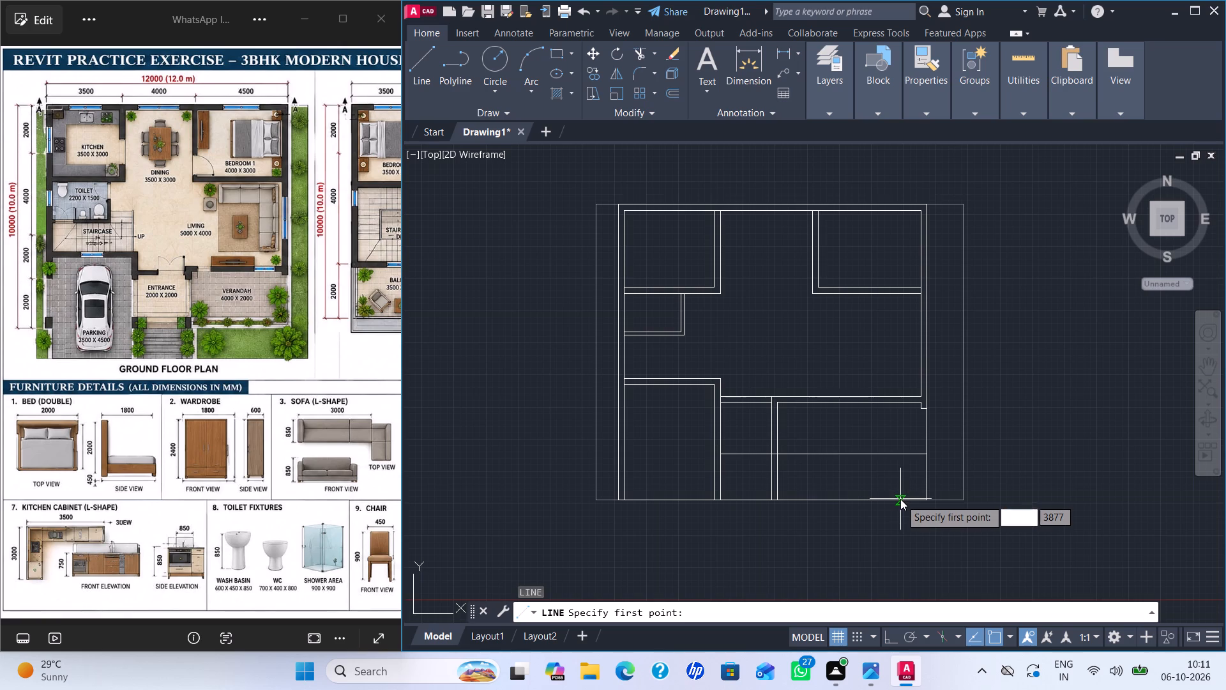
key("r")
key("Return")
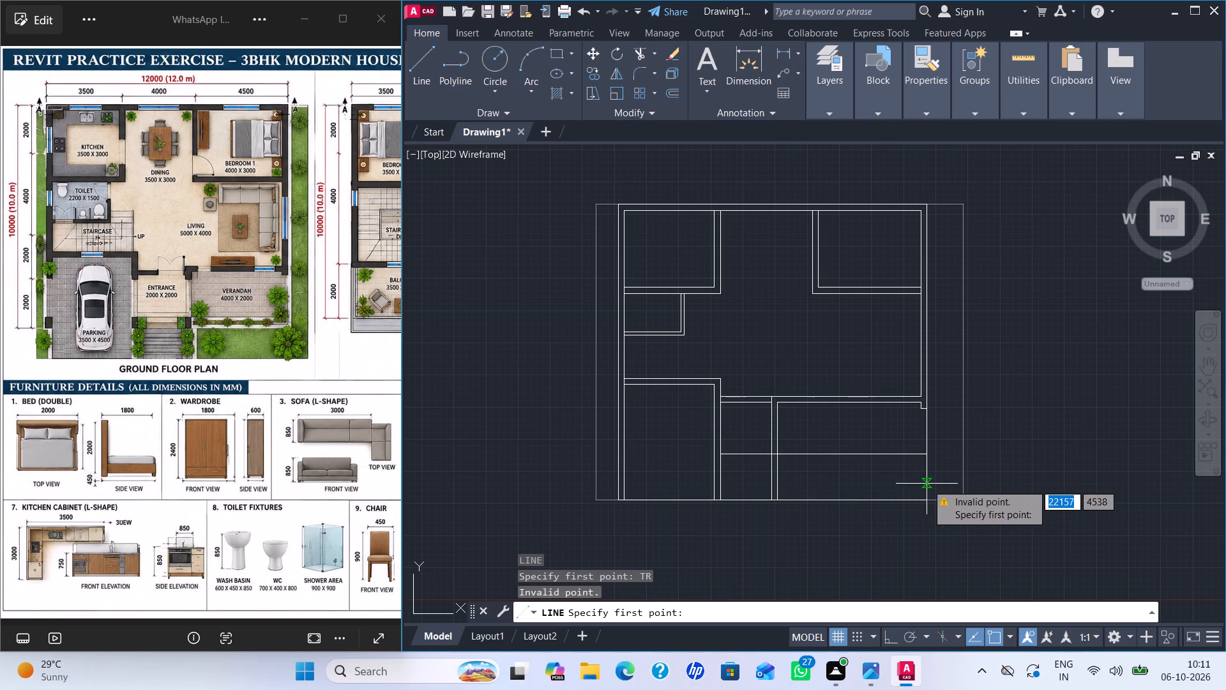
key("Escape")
Trim the right outer wall's outer line between the verandah's front line and the bottom boundary.
key("t")
key("r")
key("Return")
left_click(925, 479)
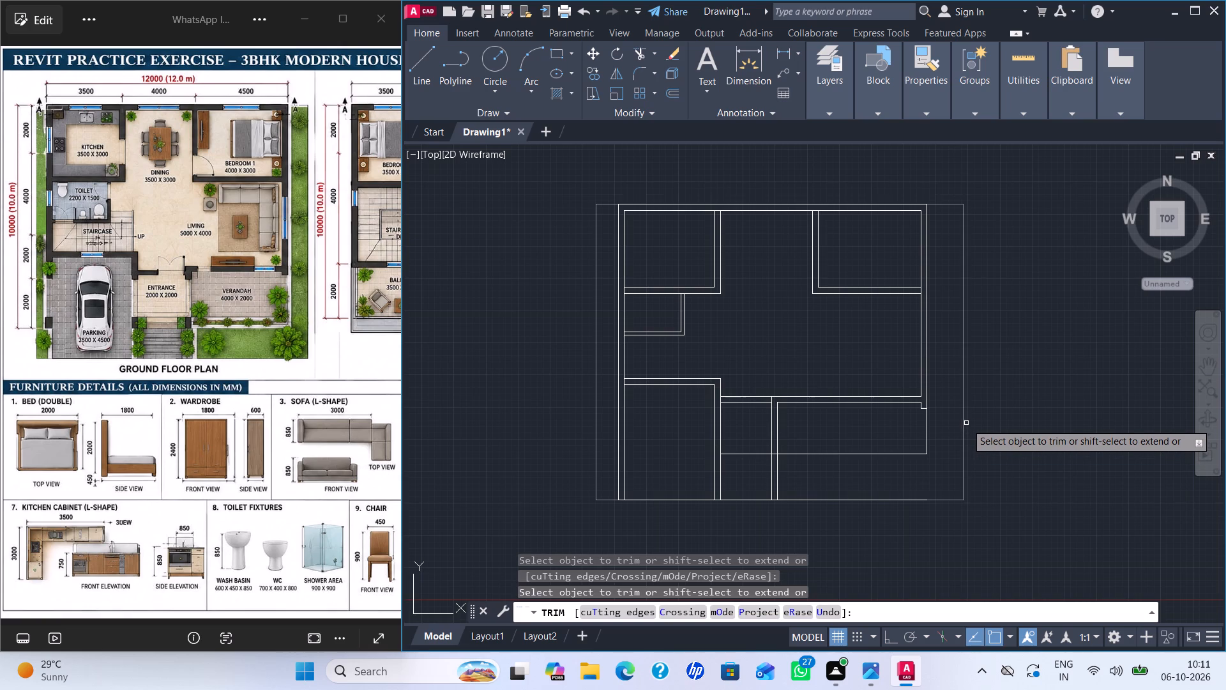
key("Escape")
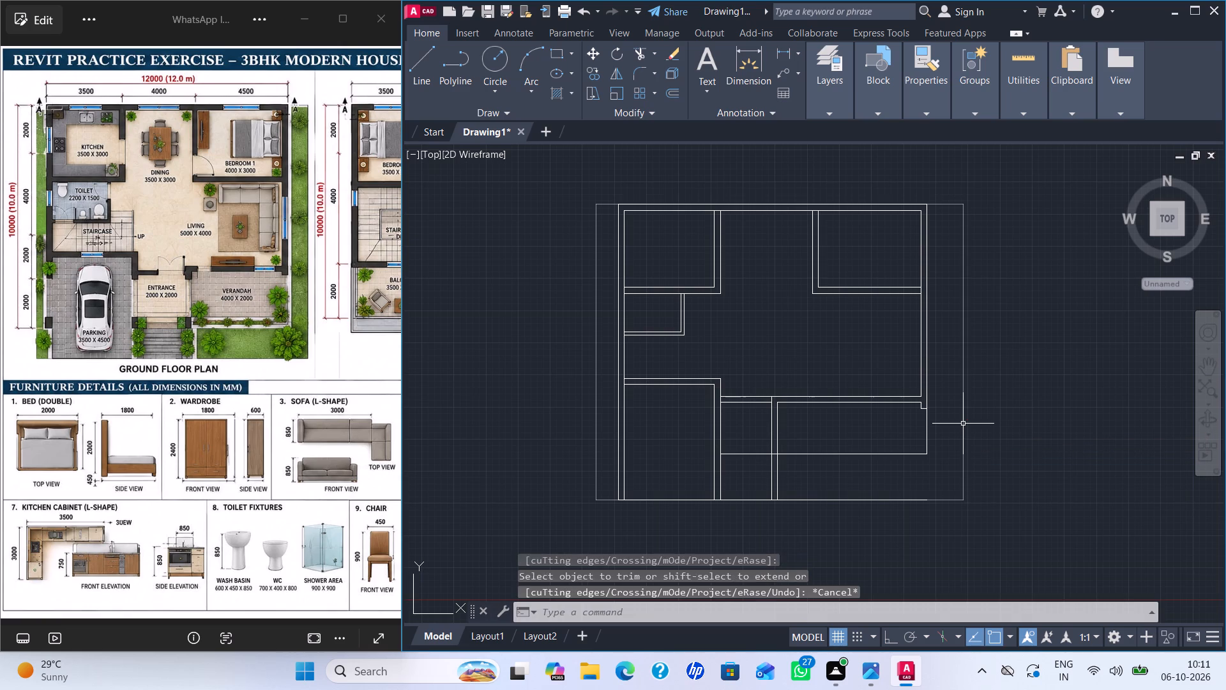
key("Escape")
key("Escape")
key("Escape")
key("Escape")
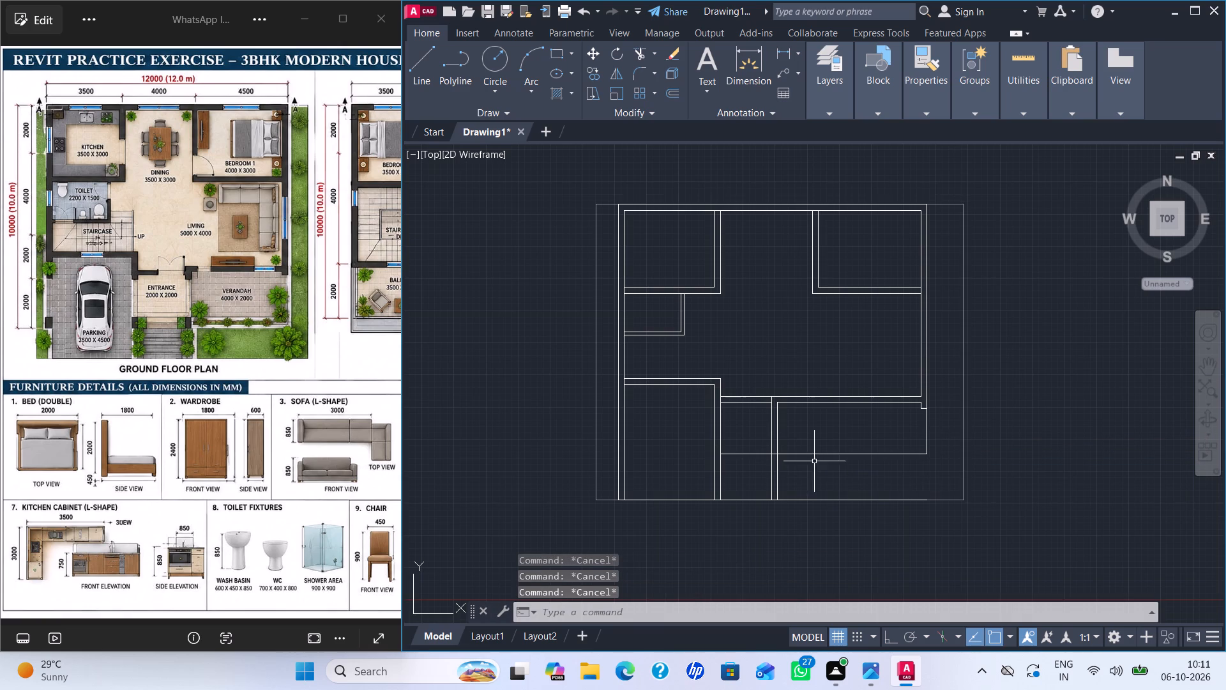
Offset the verandah's front line 115 mm downward and the right outer wall's outer line 115 mm outward.
key("o")
key("Return")
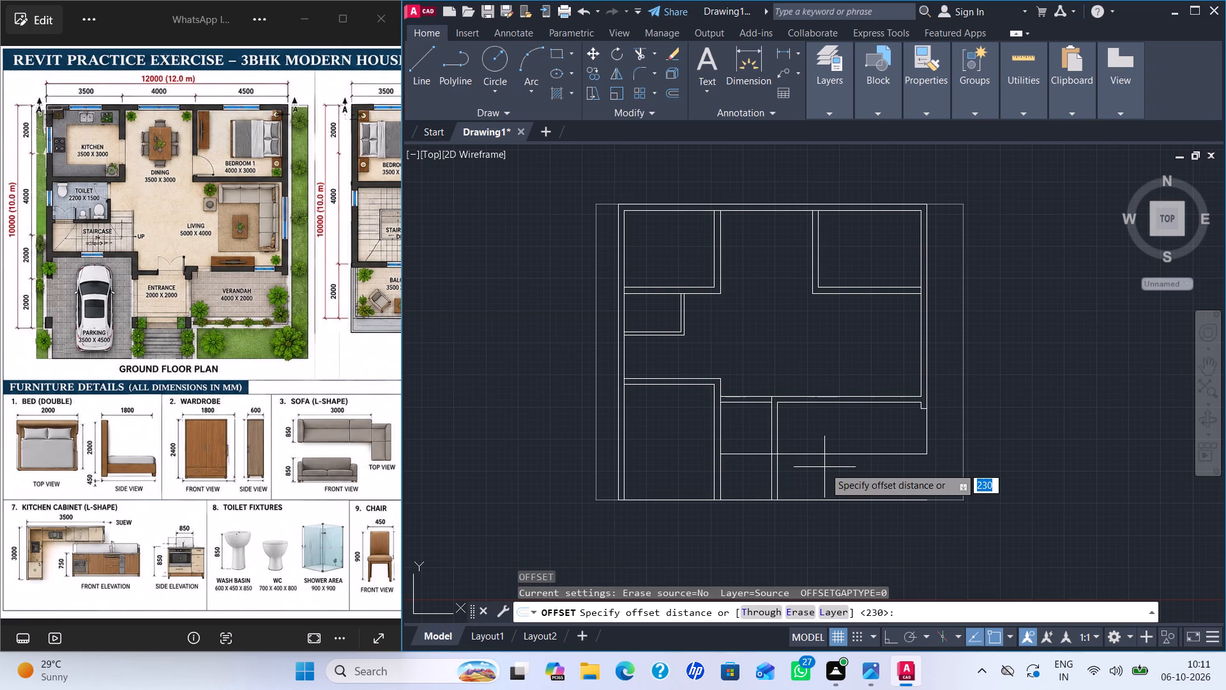
type("11")
key("5")
key("Return")
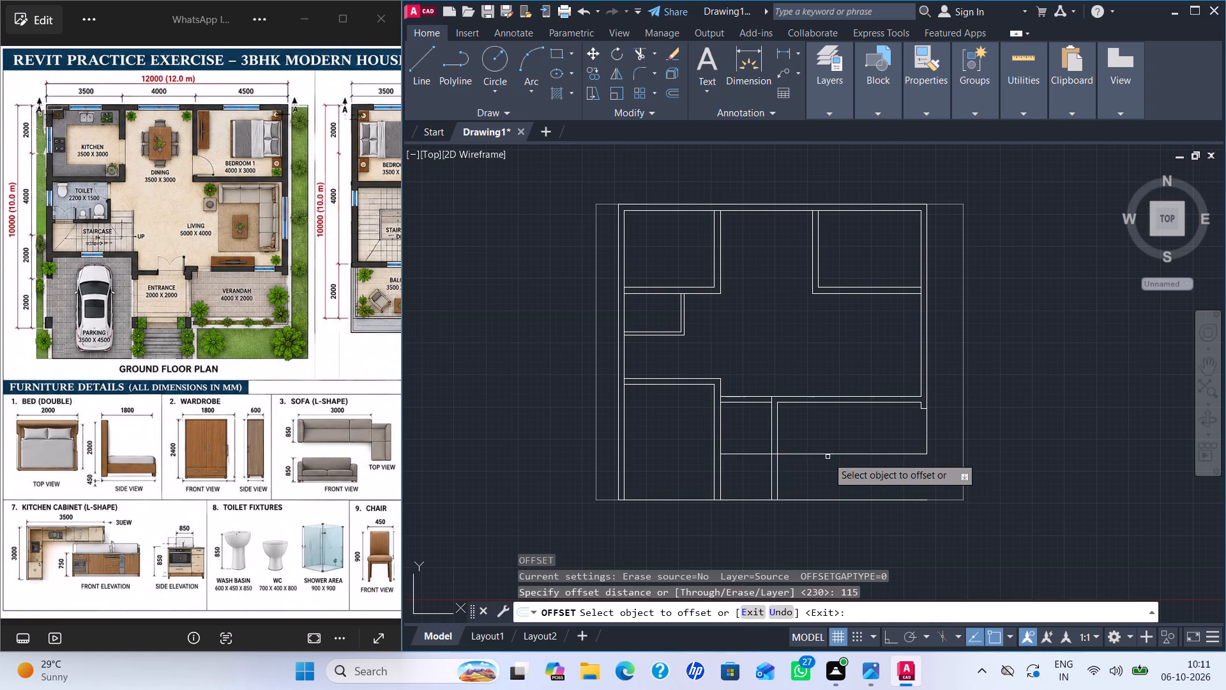
left_click(830, 454)
left_click(833, 479)
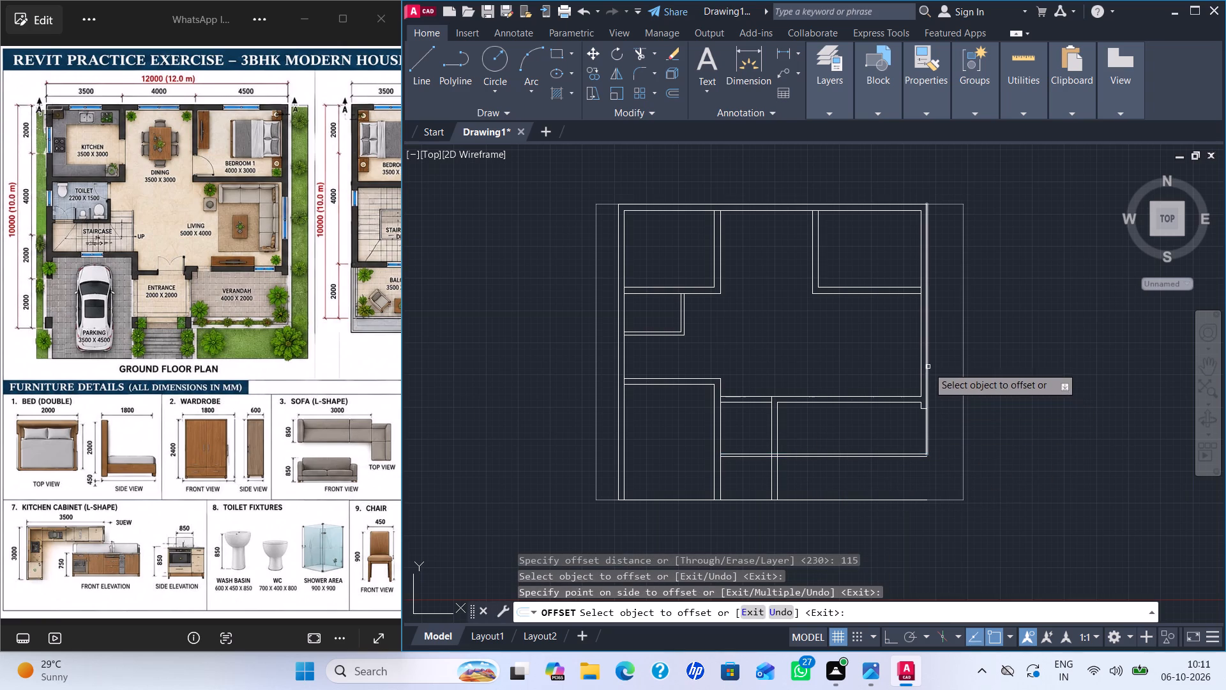
left_click(927, 366)
left_click(942, 360)
key("Escape")
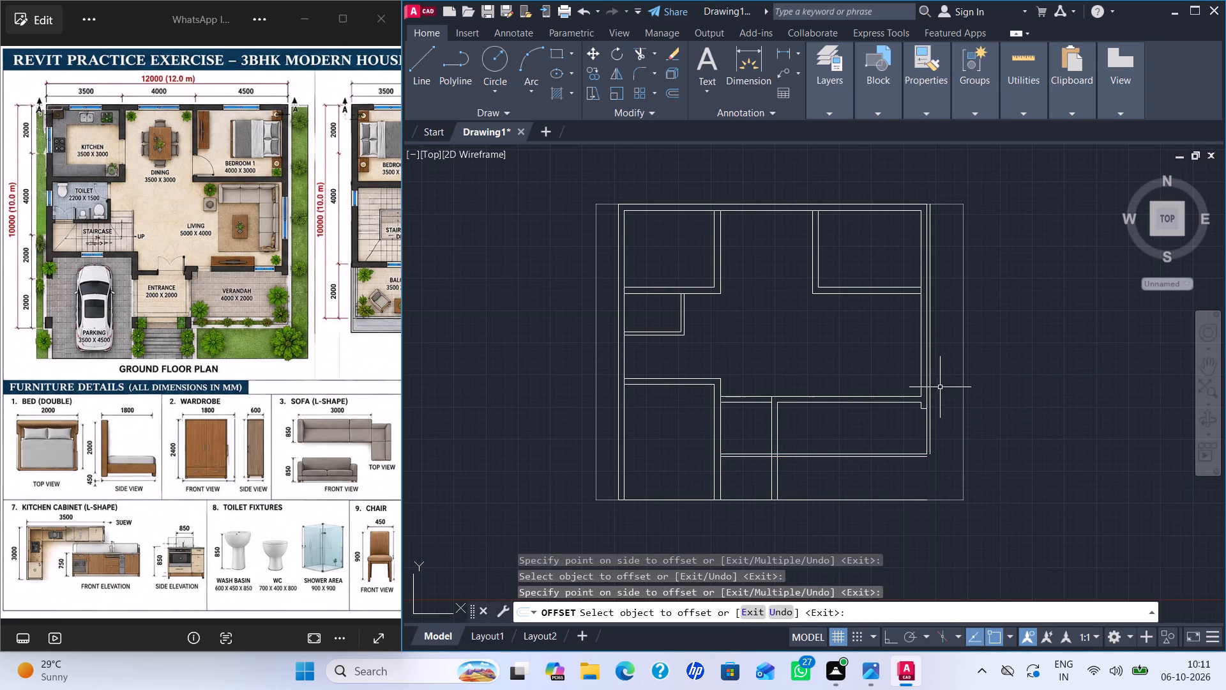
key("Escape")
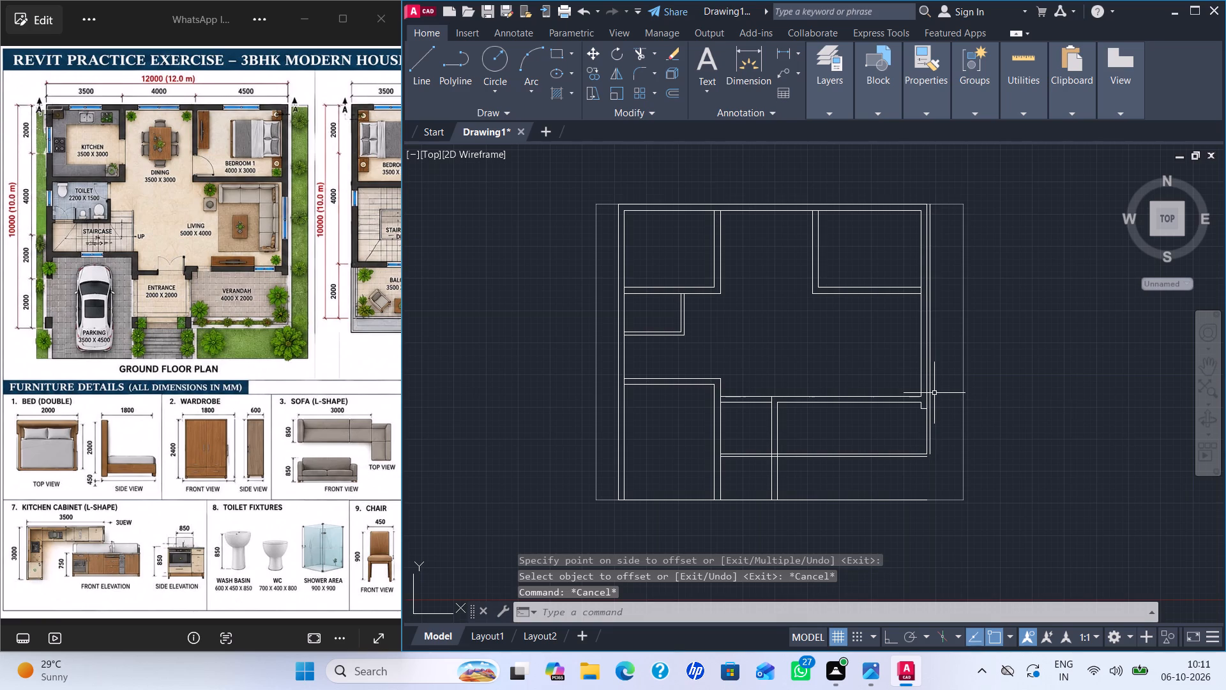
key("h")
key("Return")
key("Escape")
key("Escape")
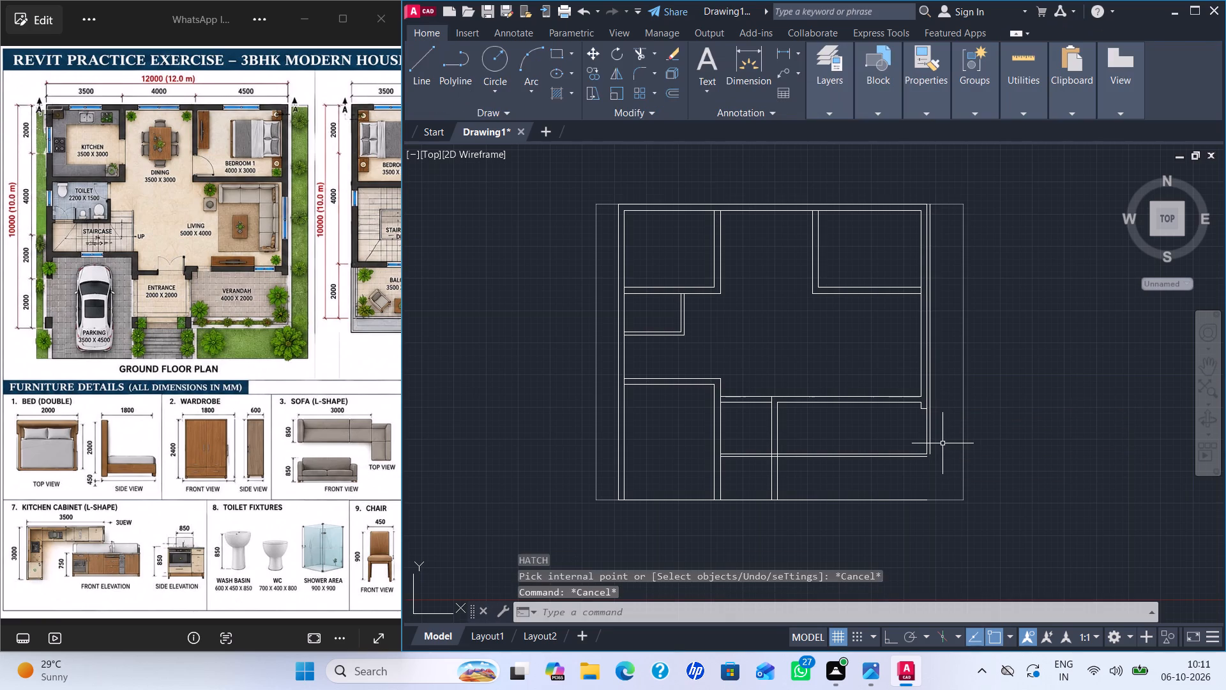
Fillet the two 115 mm offset lines into a sharp corner at the verandah's lower-right corner.
key("f")
key("Return")
scroll(927, 458, "up", 3)
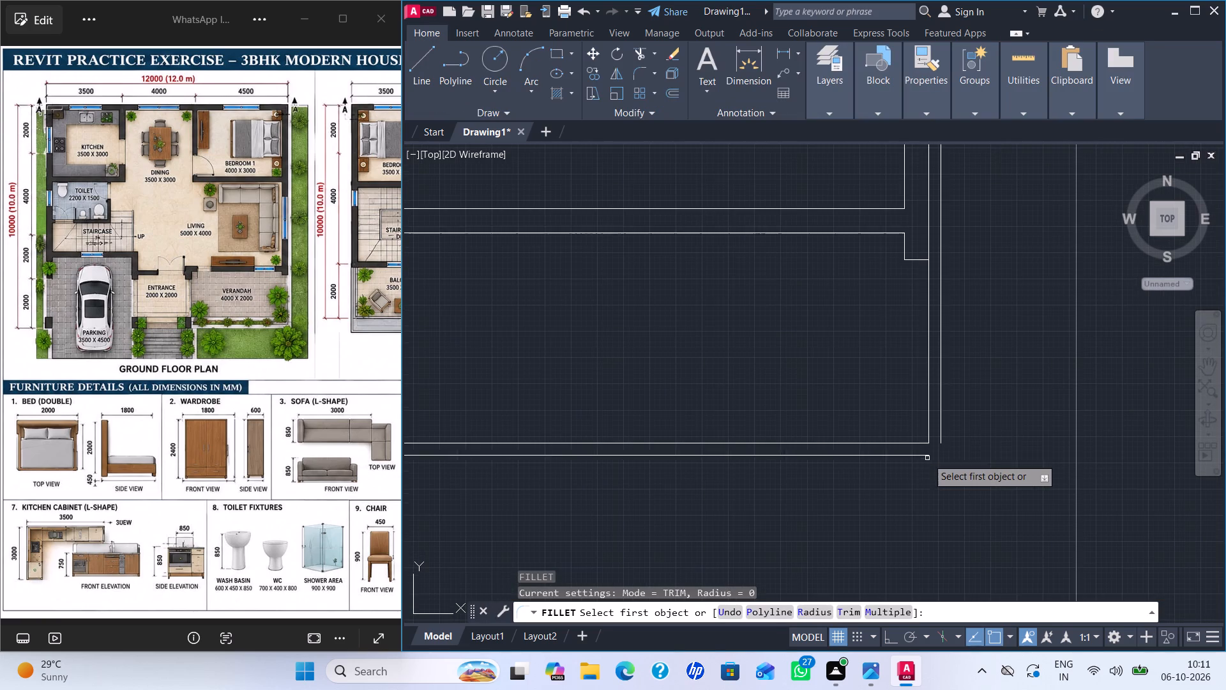
left_click(941, 436)
left_click(912, 454)
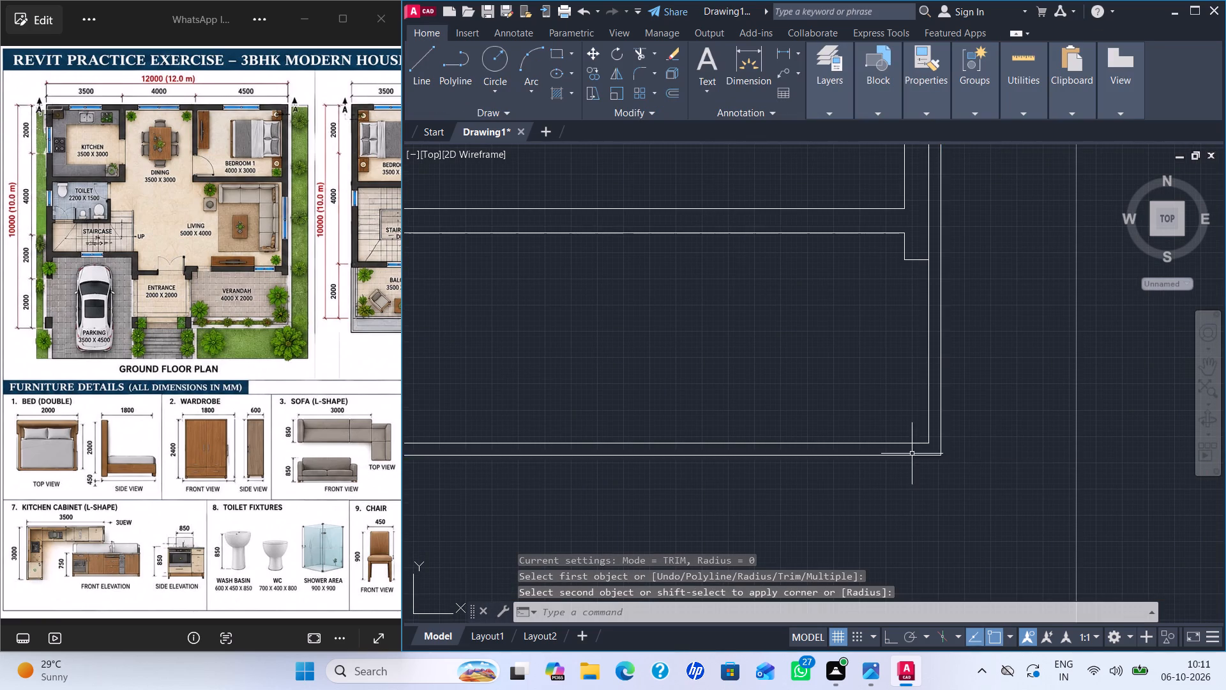
Trim the right side strip's top line between the right outer wall's corner and the 115 mm offset line.
scroll(997, 452, "down", 2)
scroll(995, 362, "down", 1)
middle_click_drag(1001, 344, 981, 397)
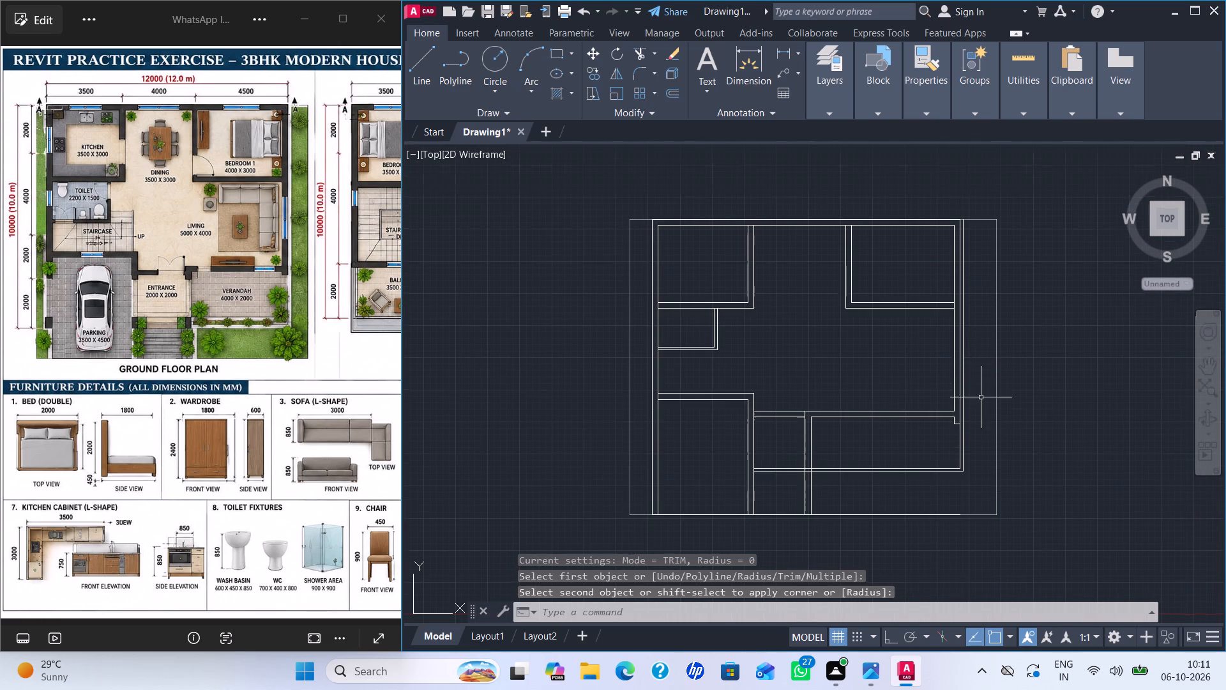
key("Escape")
scroll(984, 240, "up", 2)
type("TR")
key("Return")
scroll(915, 185, "up", 3)
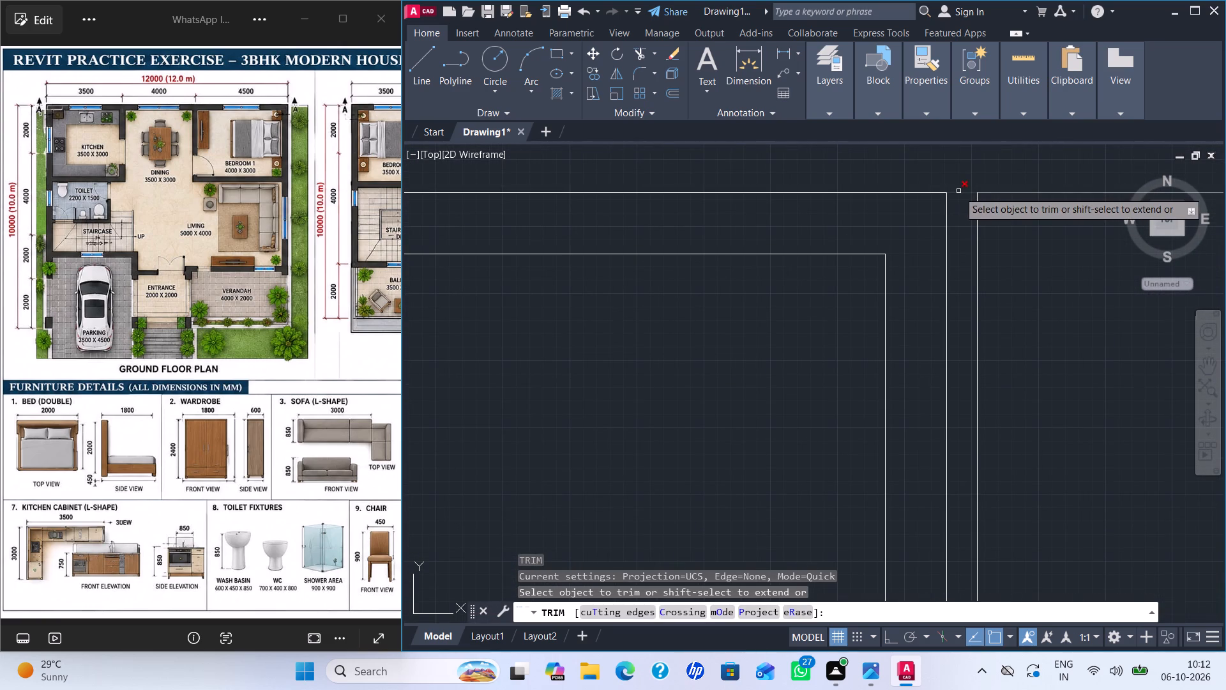
left_click(960, 192)
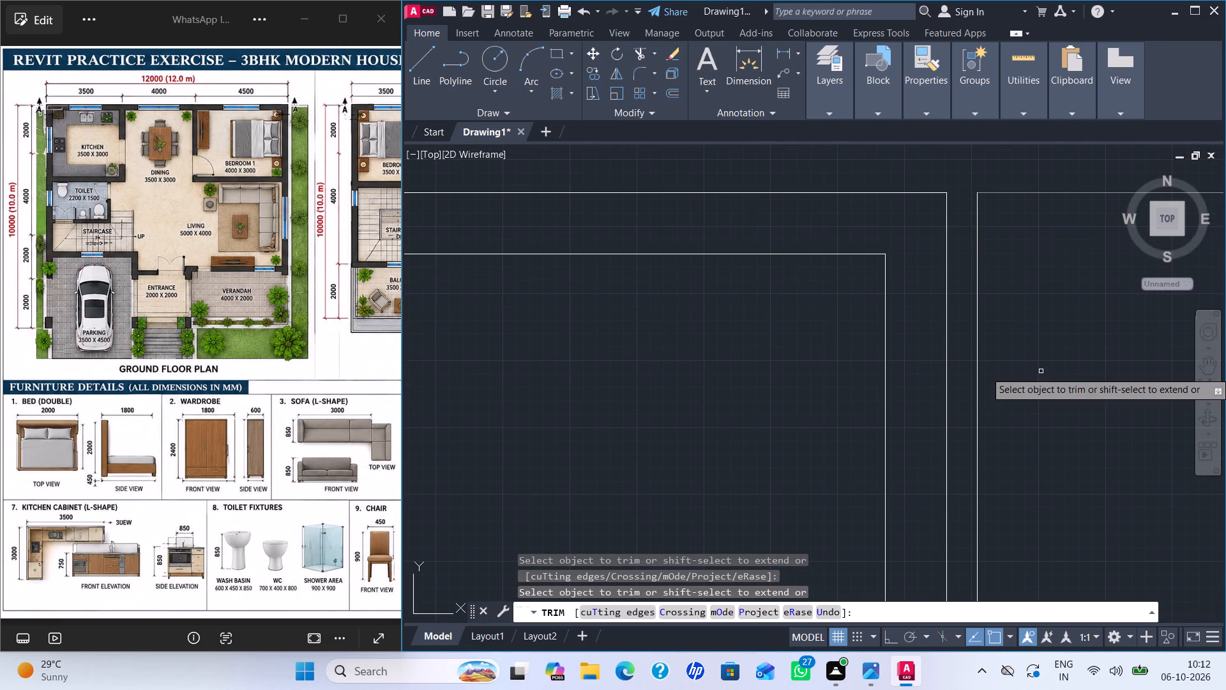
scroll(1041, 371, "down", 5)
middle_click_drag(1062, 425, 976, 252)
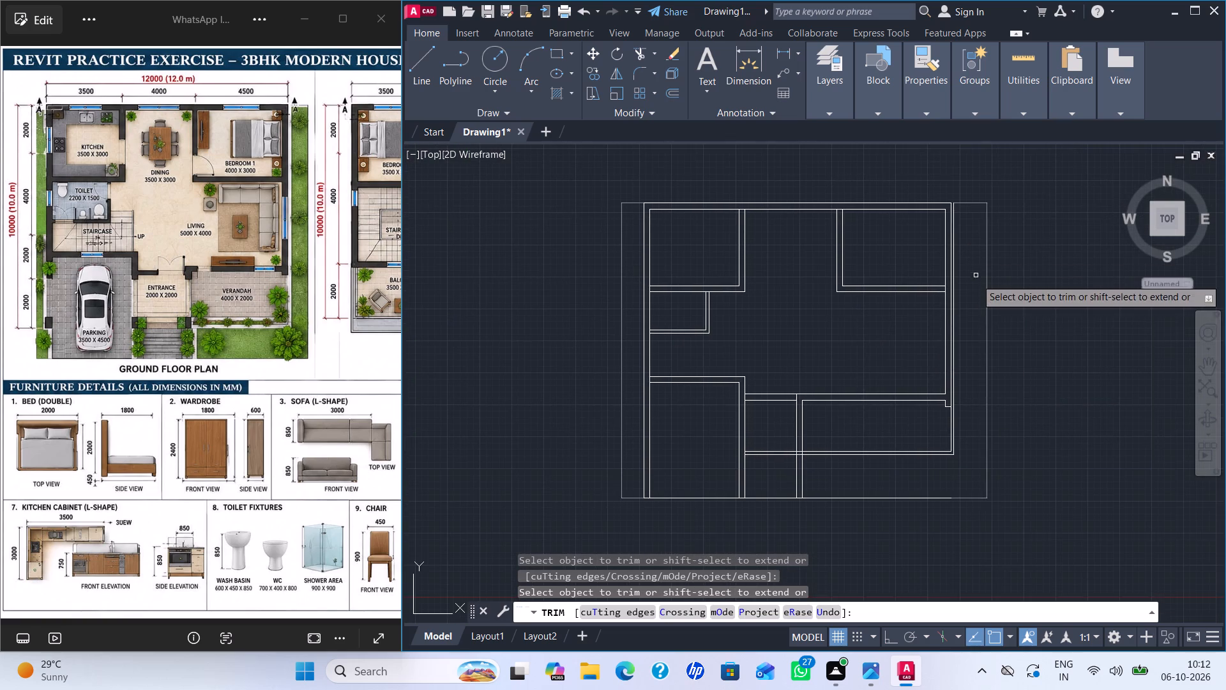
key("Escape")
key("Escape")
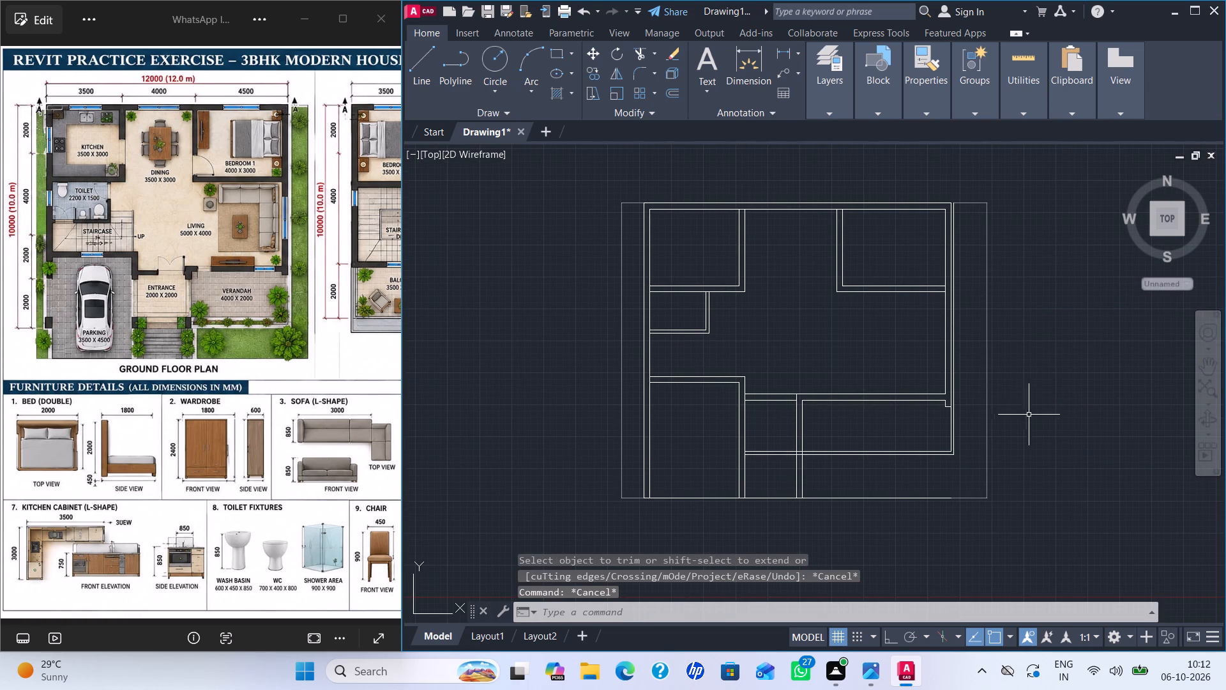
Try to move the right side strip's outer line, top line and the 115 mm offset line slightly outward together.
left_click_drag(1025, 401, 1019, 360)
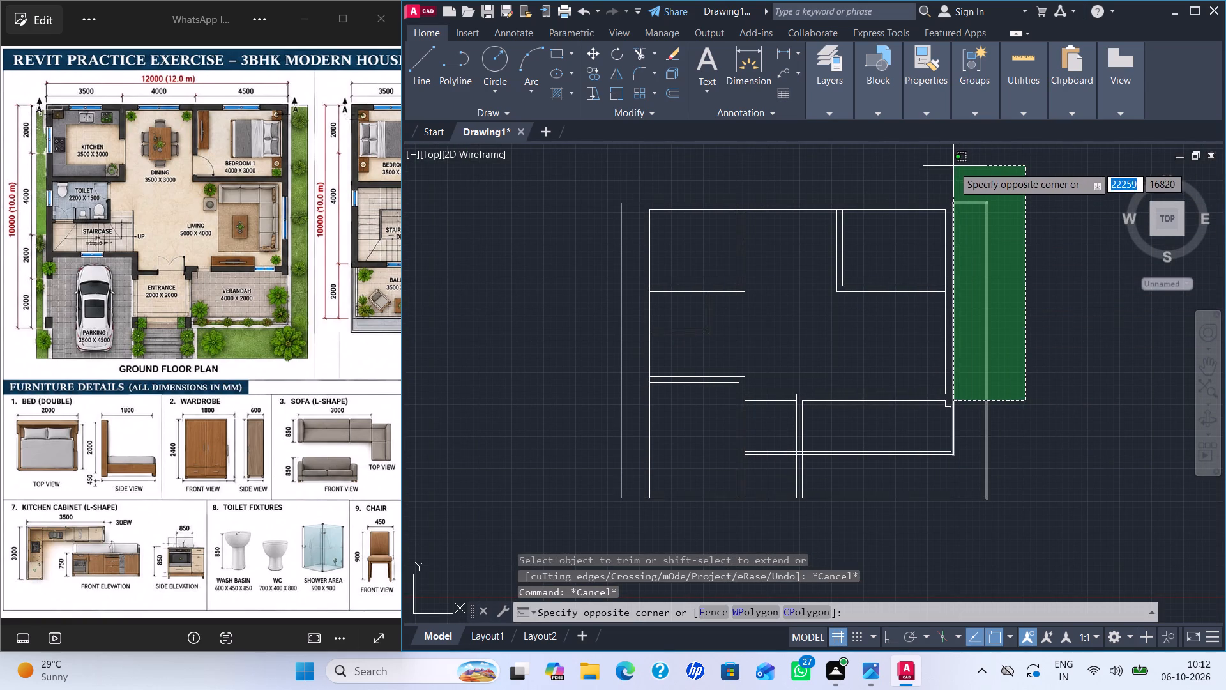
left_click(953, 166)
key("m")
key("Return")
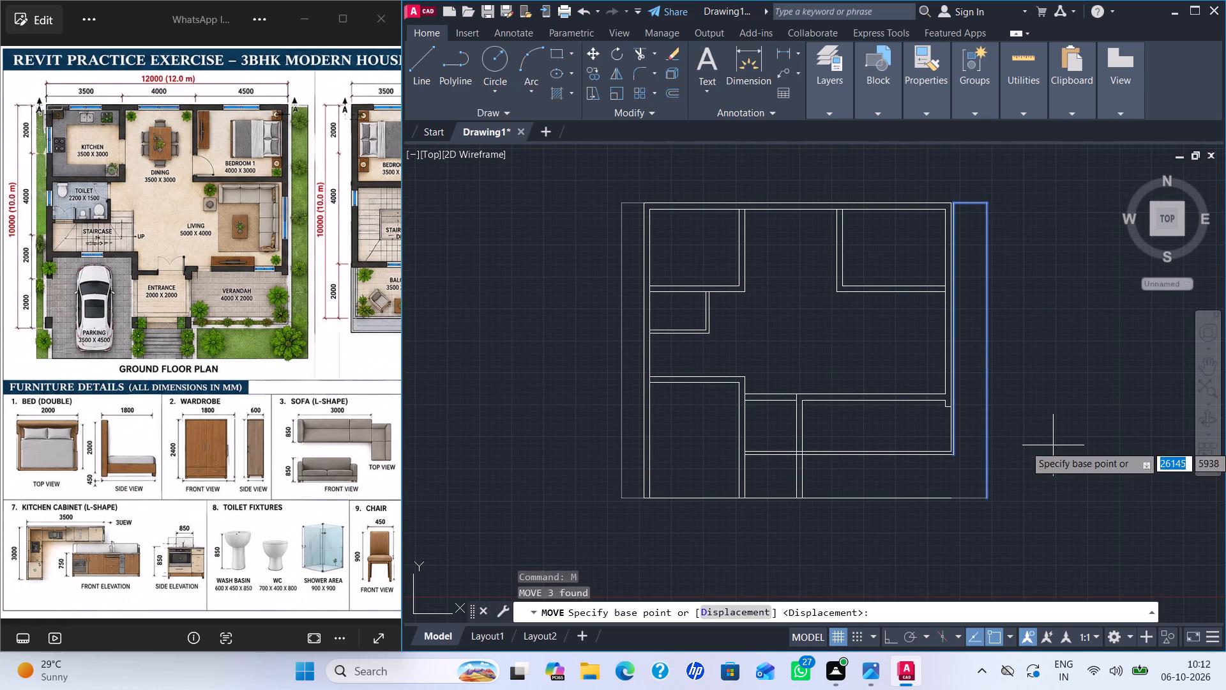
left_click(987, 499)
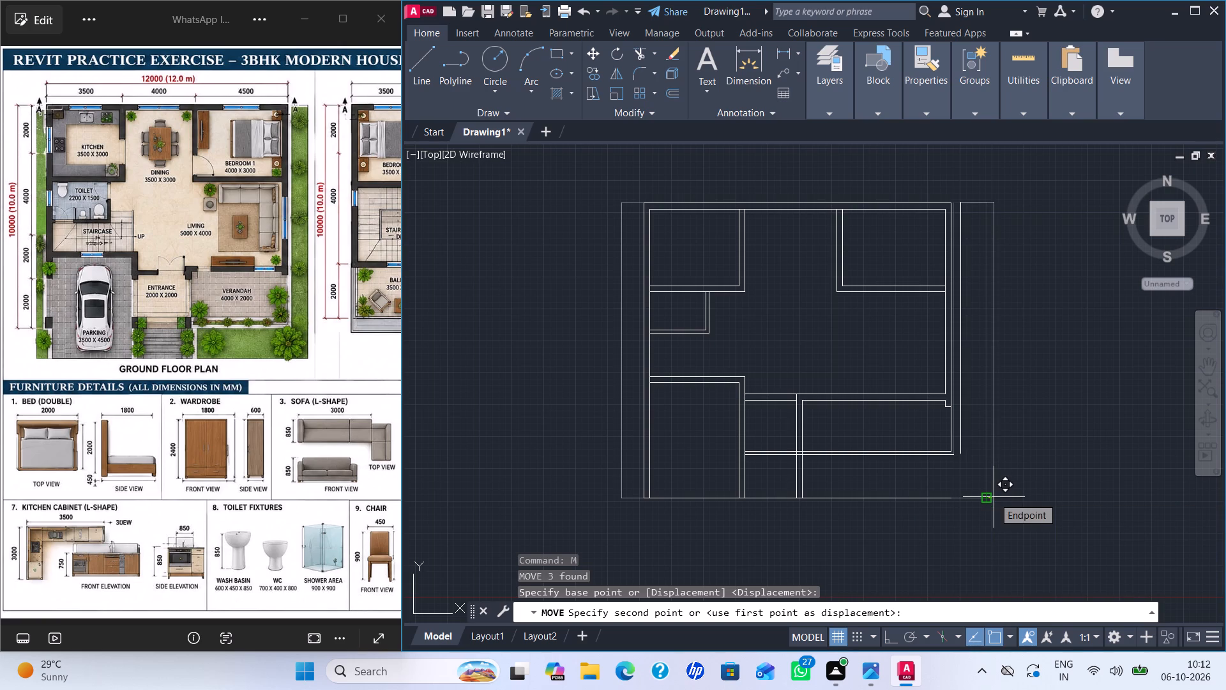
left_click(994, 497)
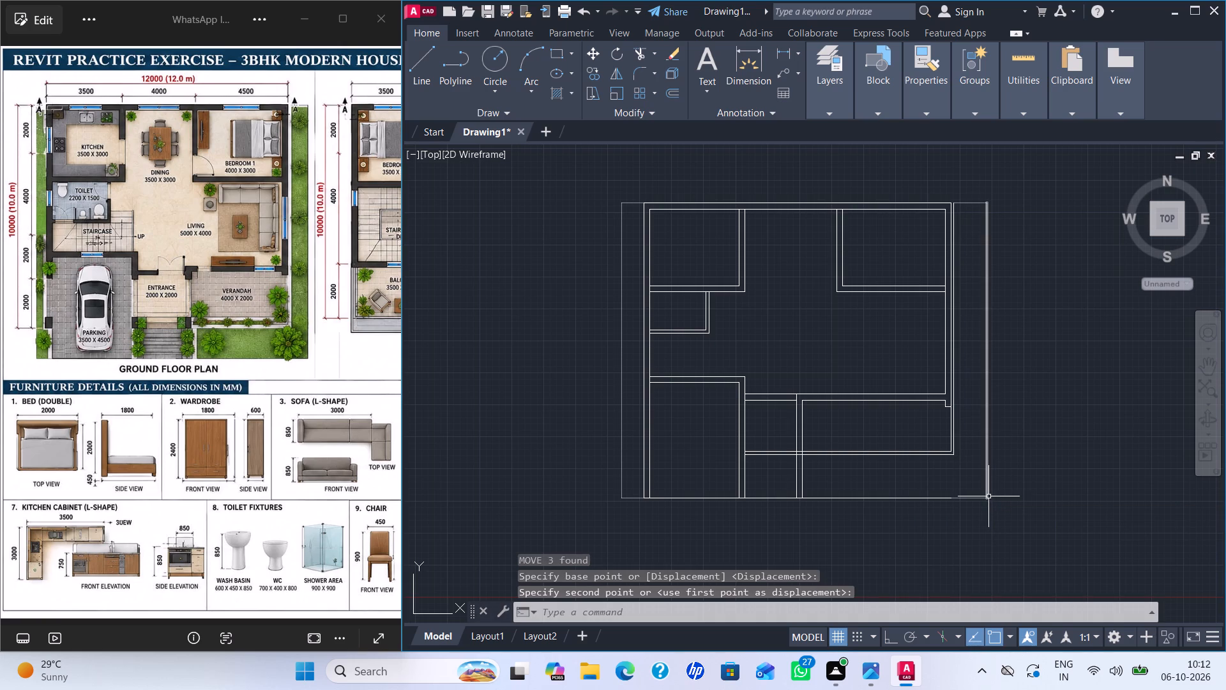
Move the right side strip's two vertical lines outward together by about 303 mm at about 32°, leaving its top line in place.
left_click(988, 496)
left_click(953, 358)
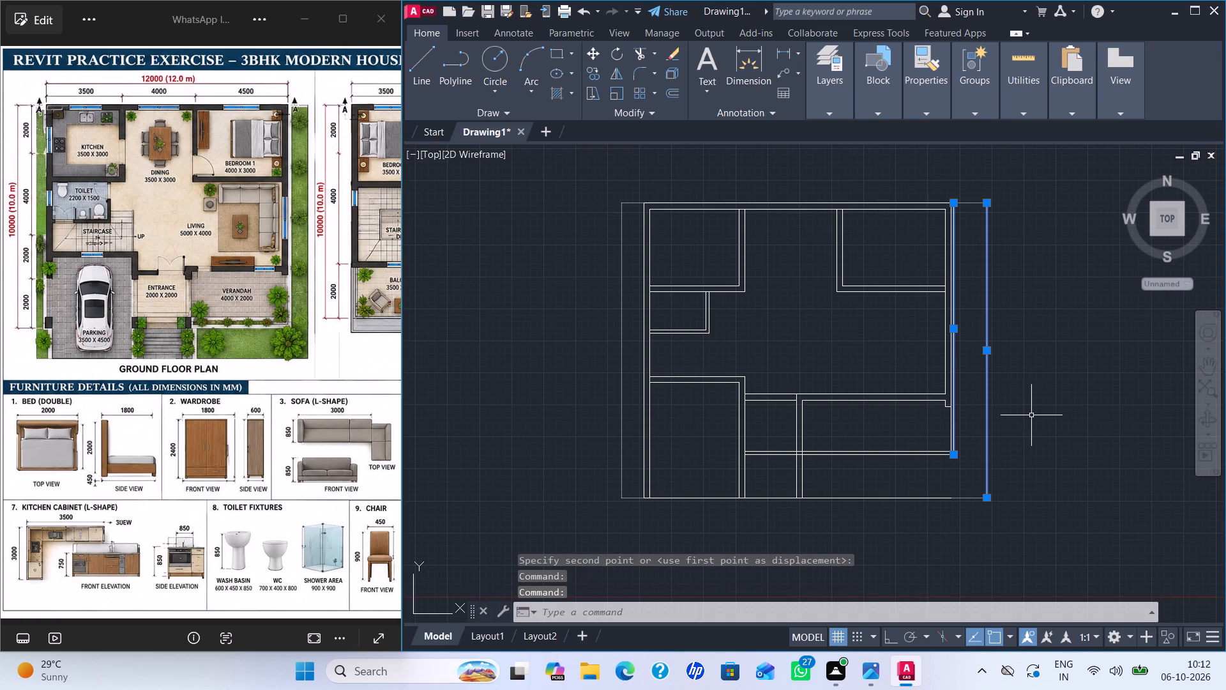
key("m")
key("Return")
left_click(986, 496)
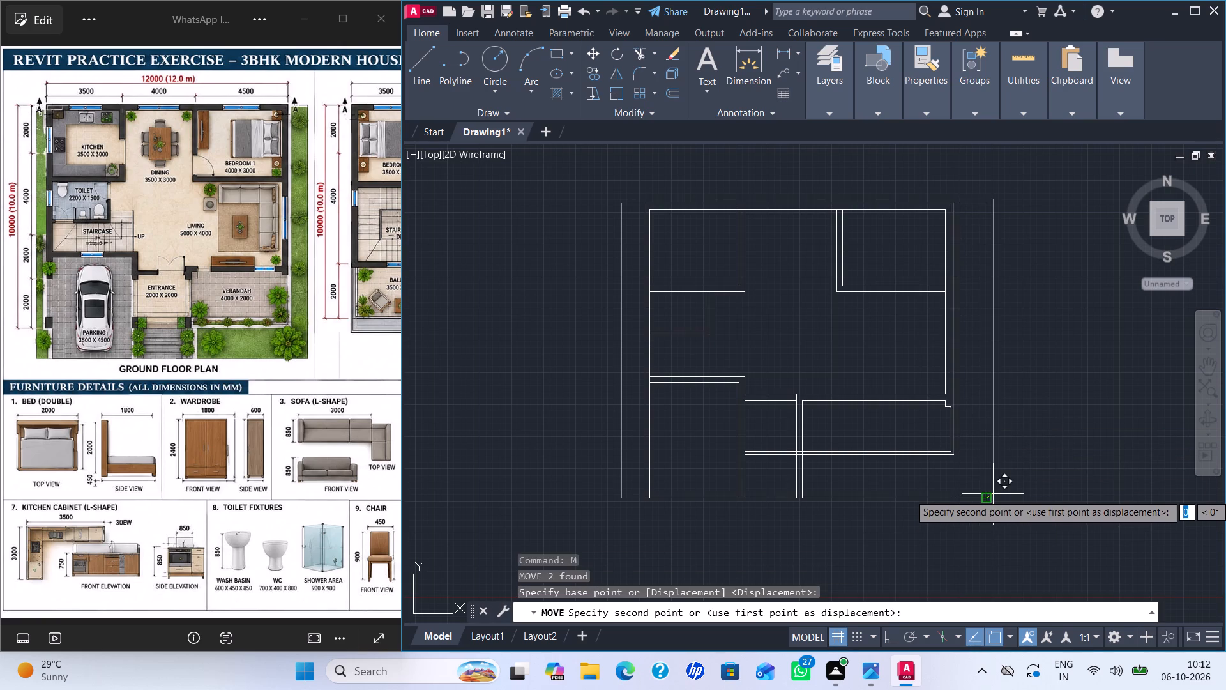
scroll(993, 494, "up", 2)
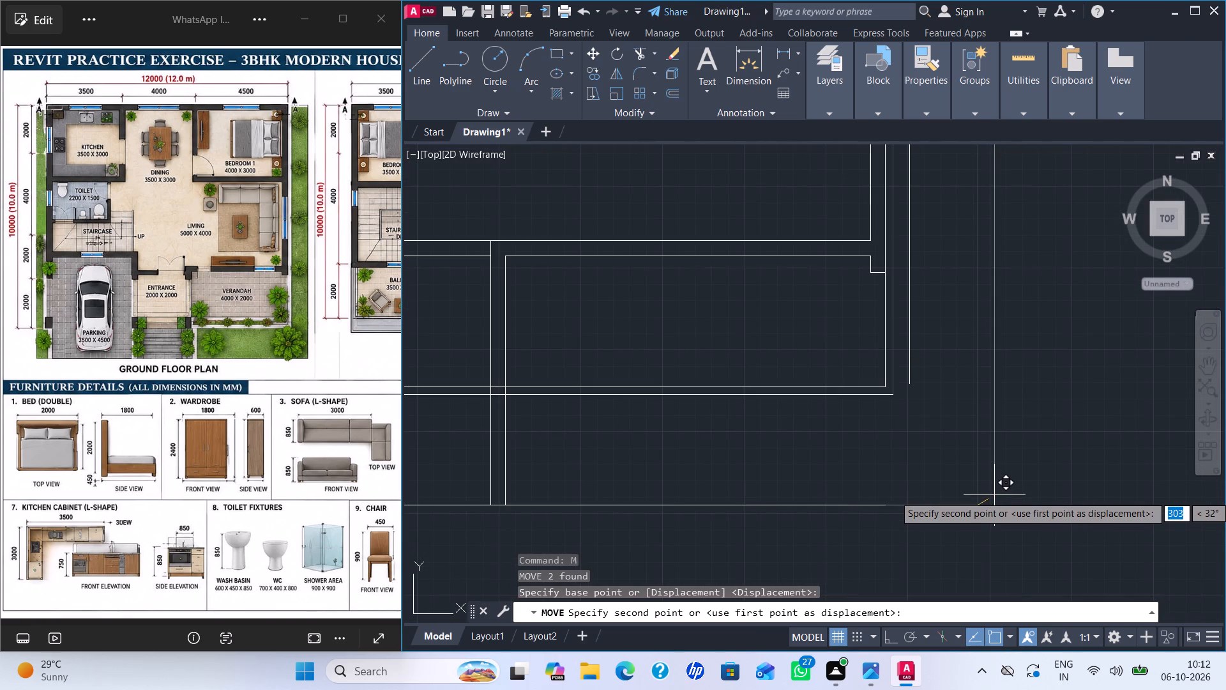
left_click(994, 495)
scroll(1039, 481, "down", 1)
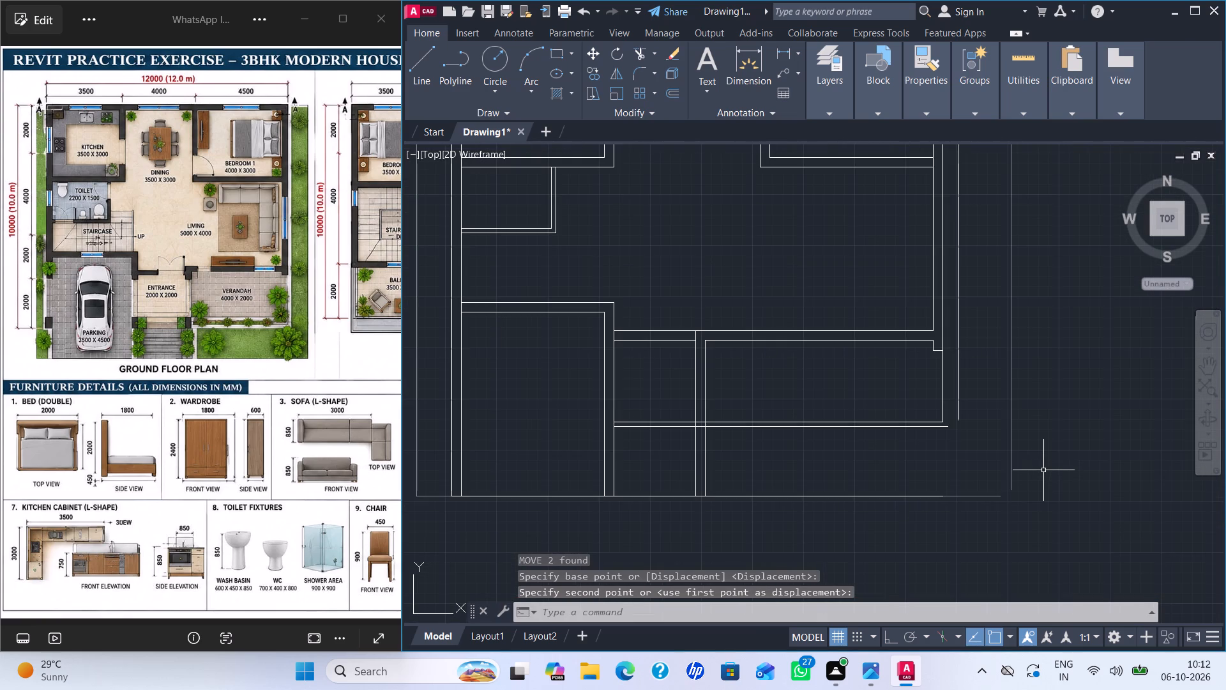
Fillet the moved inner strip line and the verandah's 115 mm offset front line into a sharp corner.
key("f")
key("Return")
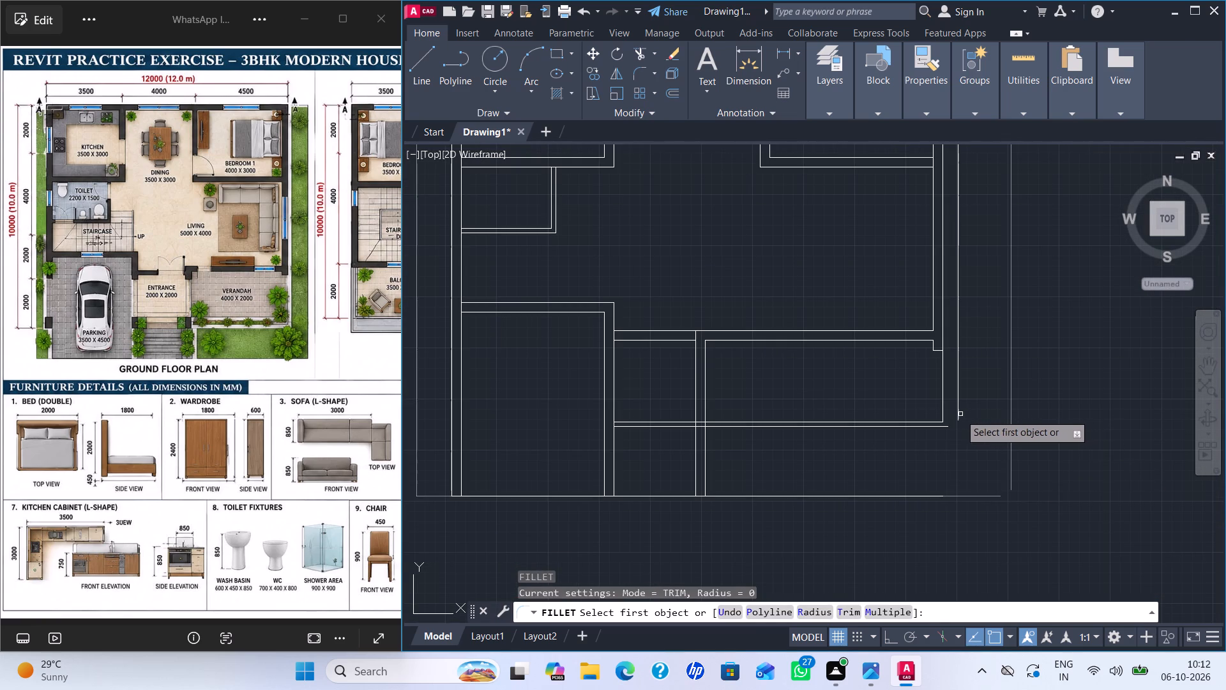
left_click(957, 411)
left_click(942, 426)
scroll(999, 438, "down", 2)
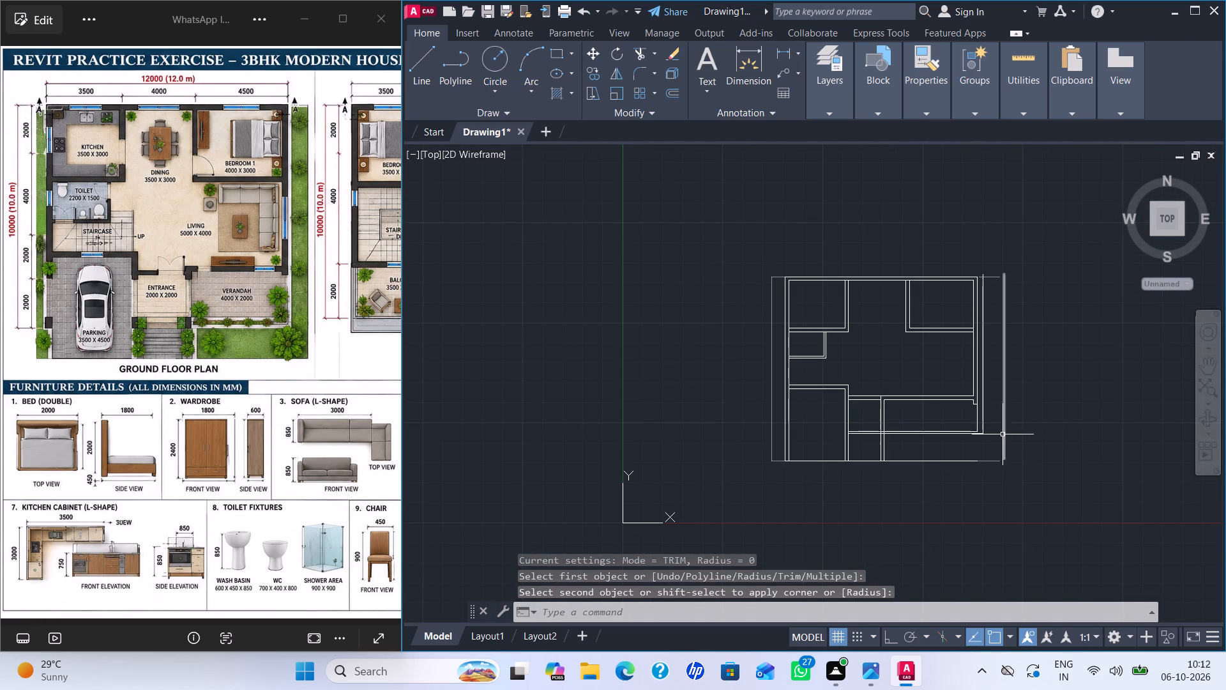
Delete the verandah's horizontal front line that was offset 115 mm.
scroll(964, 442, "up", 3)
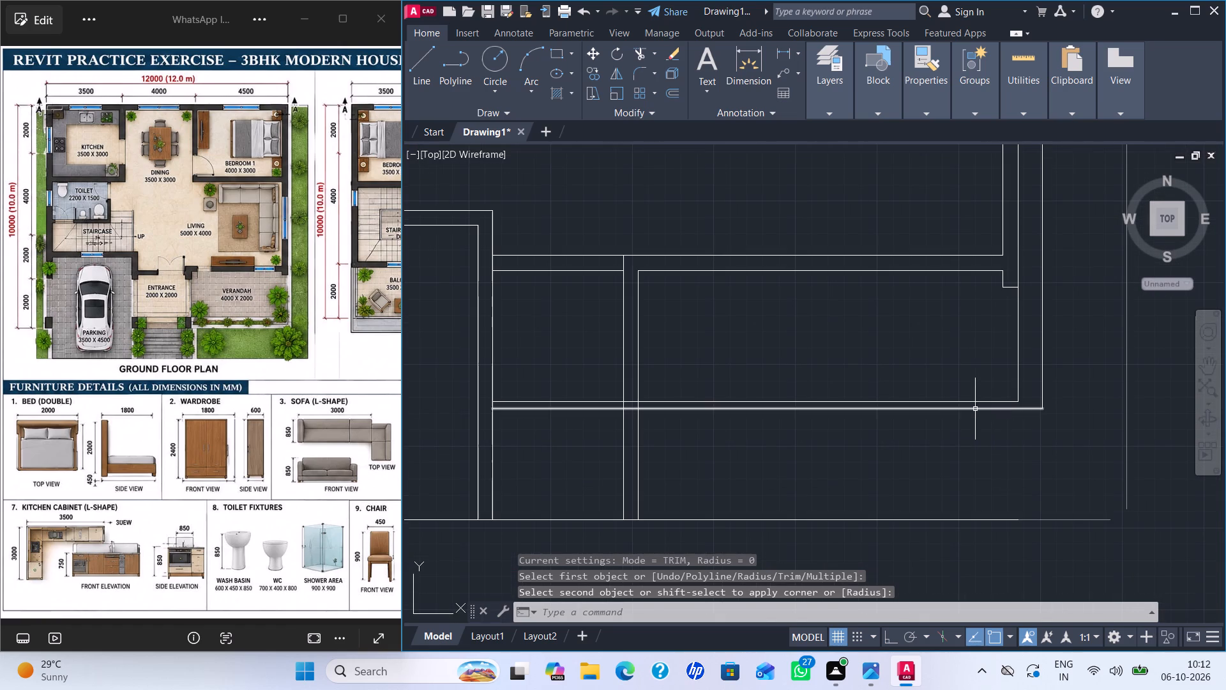
left_click(975, 409)
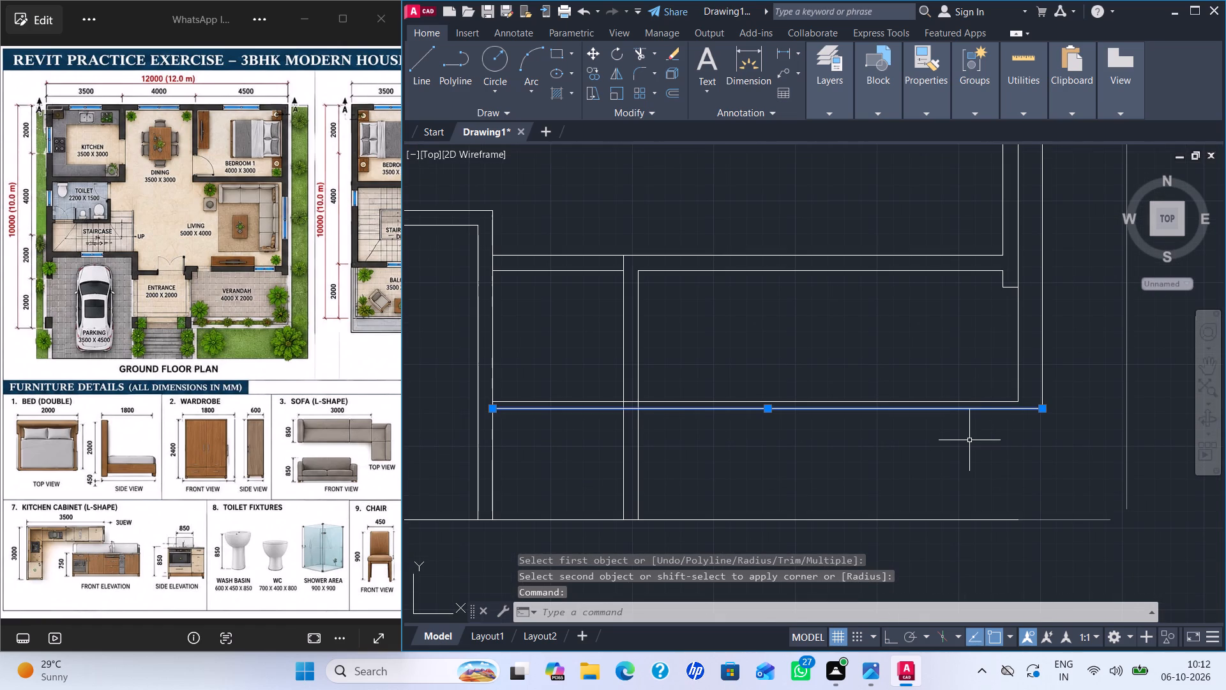
key("Delete")
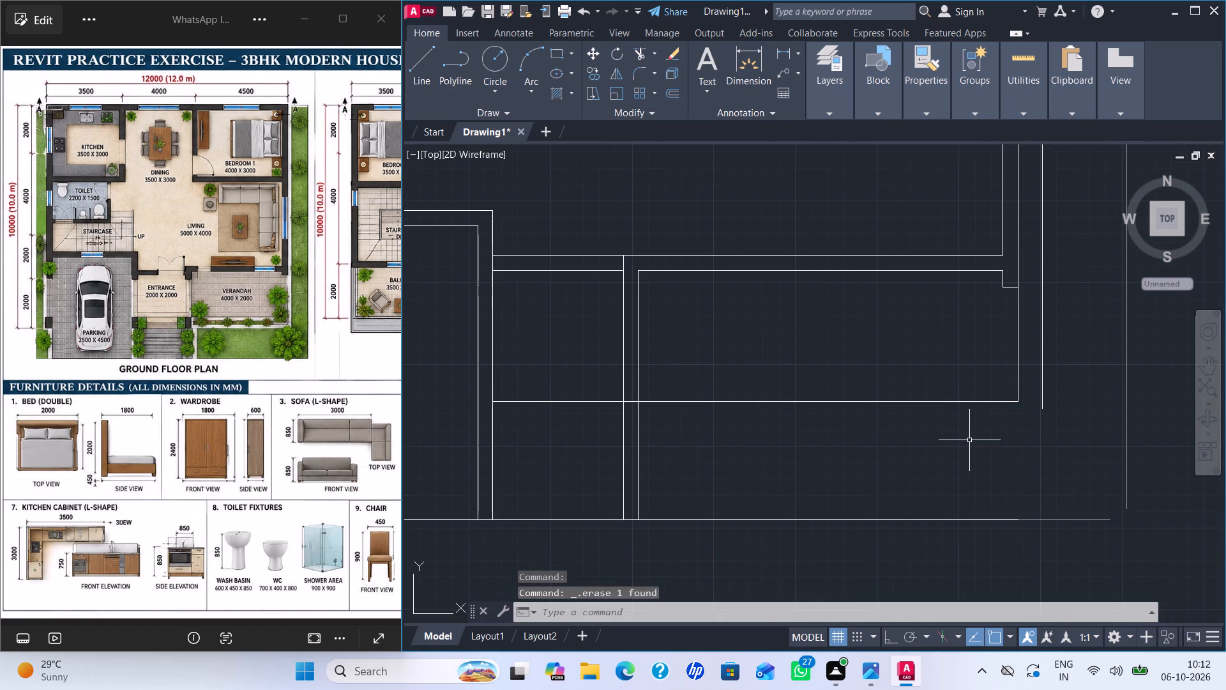
Offset the verandah's front line 230 mm downward toward the bottom boundary.
type("23")
key("Escape")
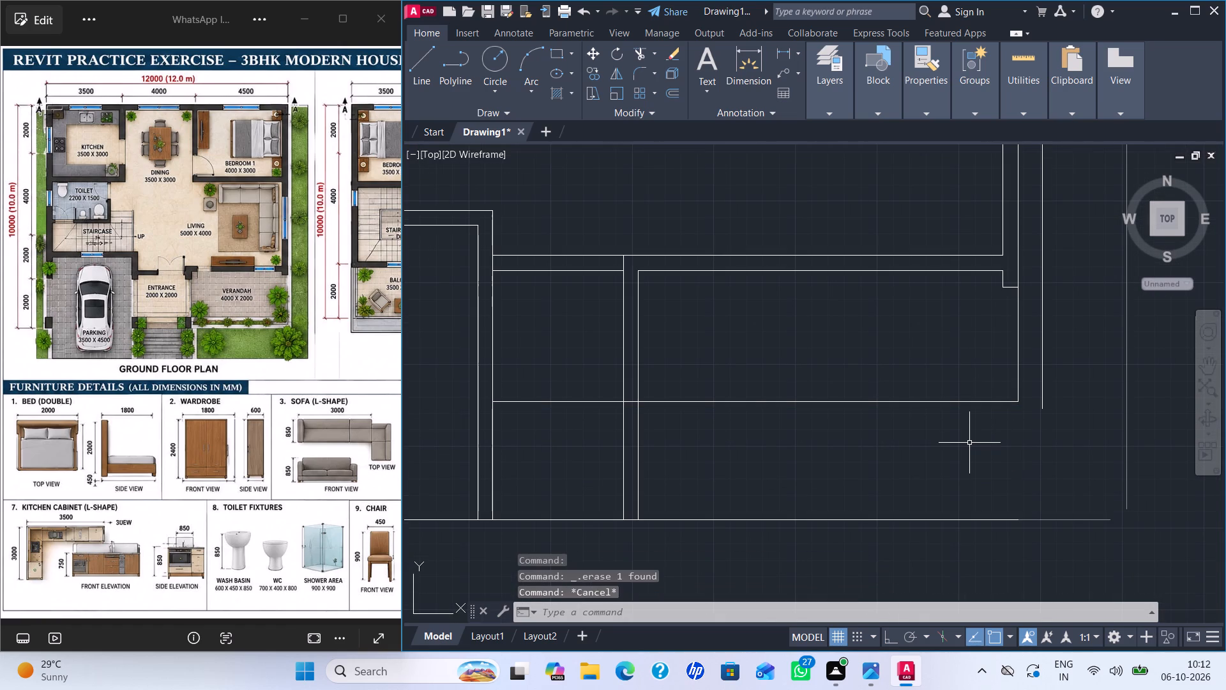
key("o")
key("Return")
type("230")
key("Return")
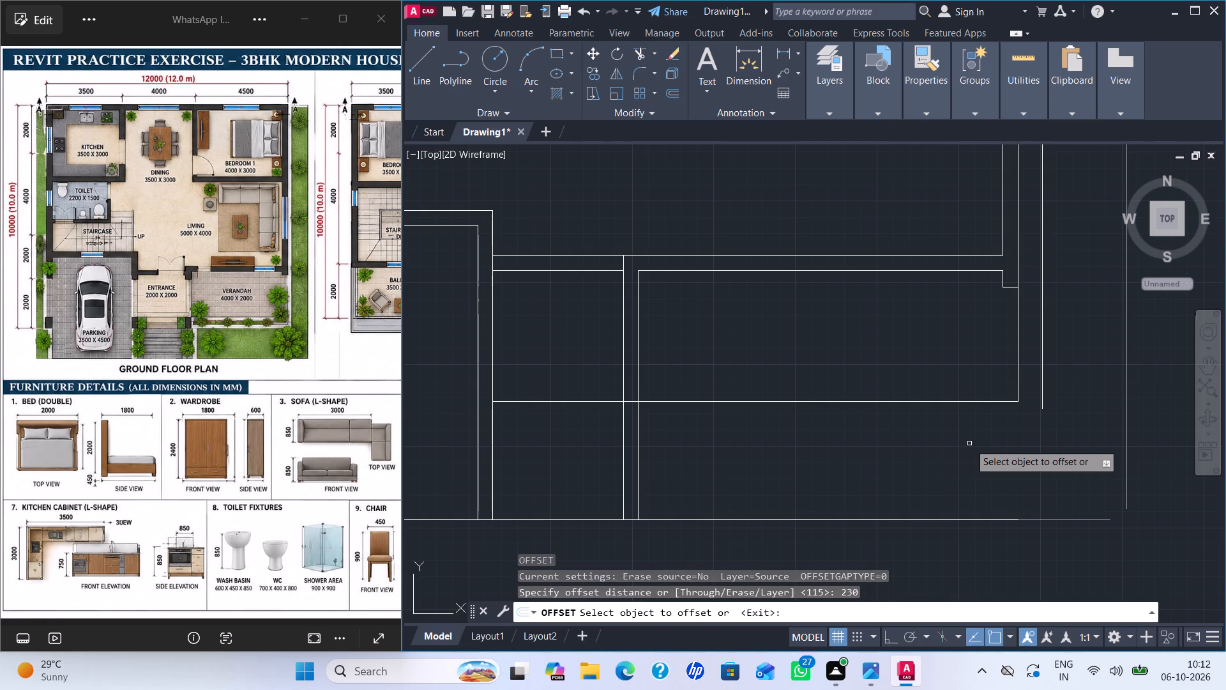
left_click(965, 402)
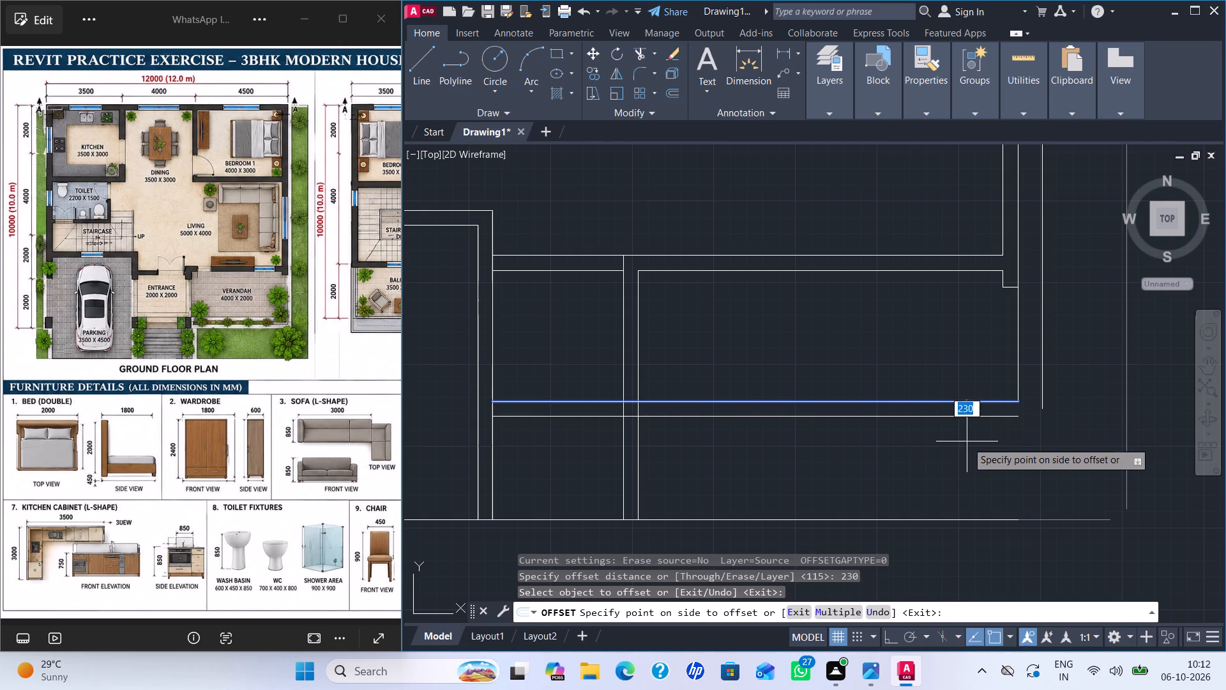
left_click(967, 441)
key("Escape")
Fillet the 230 mm offset front line and the right strip's inner vertical line into a sharp corner.
key("f")
key("Return")
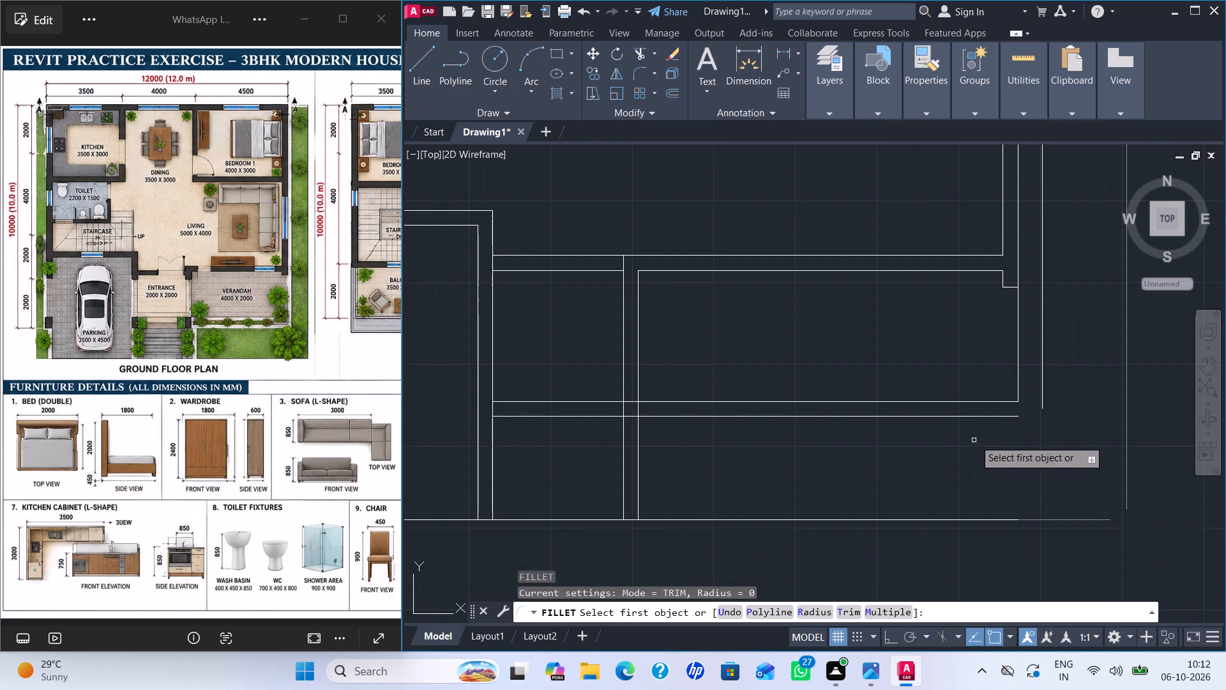
left_click(988, 416)
left_click(1041, 387)
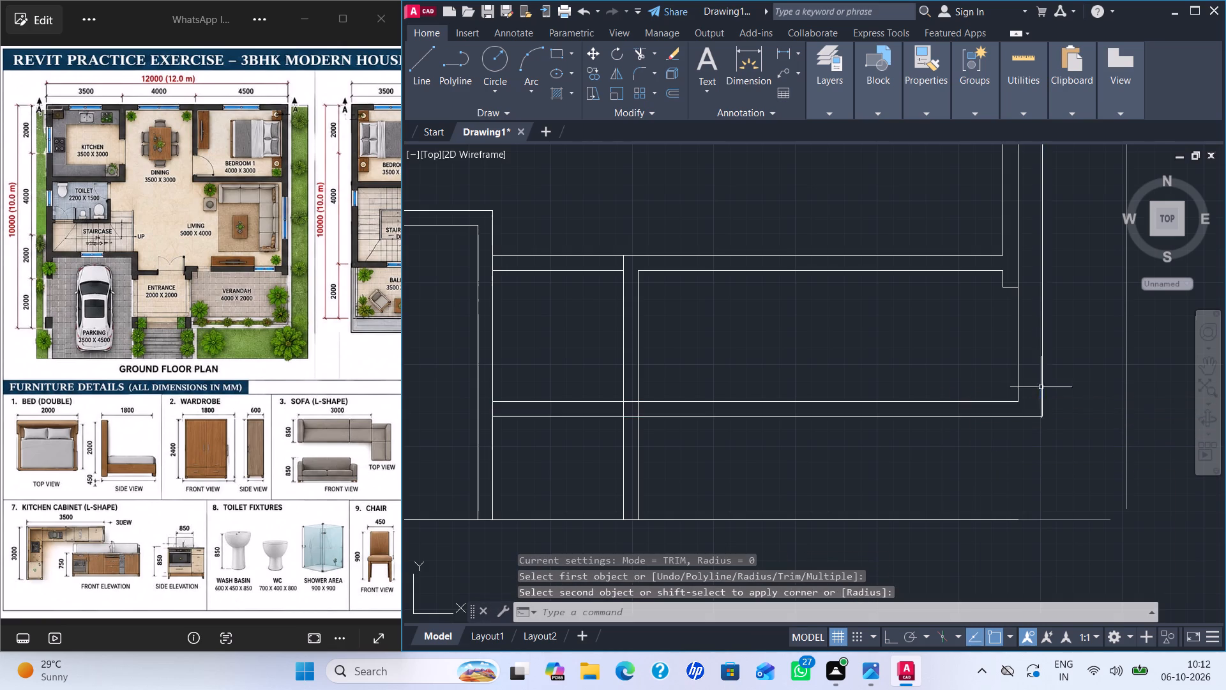
scroll(1059, 431, "down", 4)
scroll(1080, 454, "up", 1)
key("Escape")
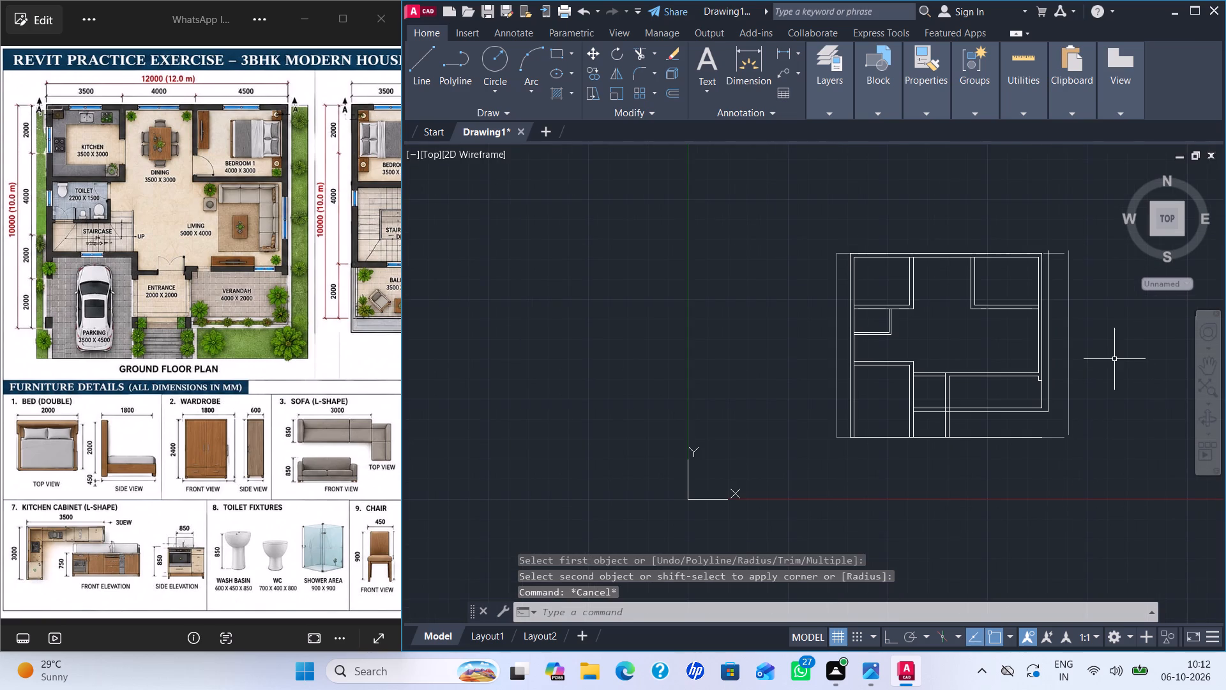
Fillet the right side strip's outer vertical line into sharp corners with the bottom boundary line and the strip's top line.
middle_click_drag(1114, 356, 1023, 356)
scroll(1034, 422, "up", 1)
scroll(934, 468, "up", 1)
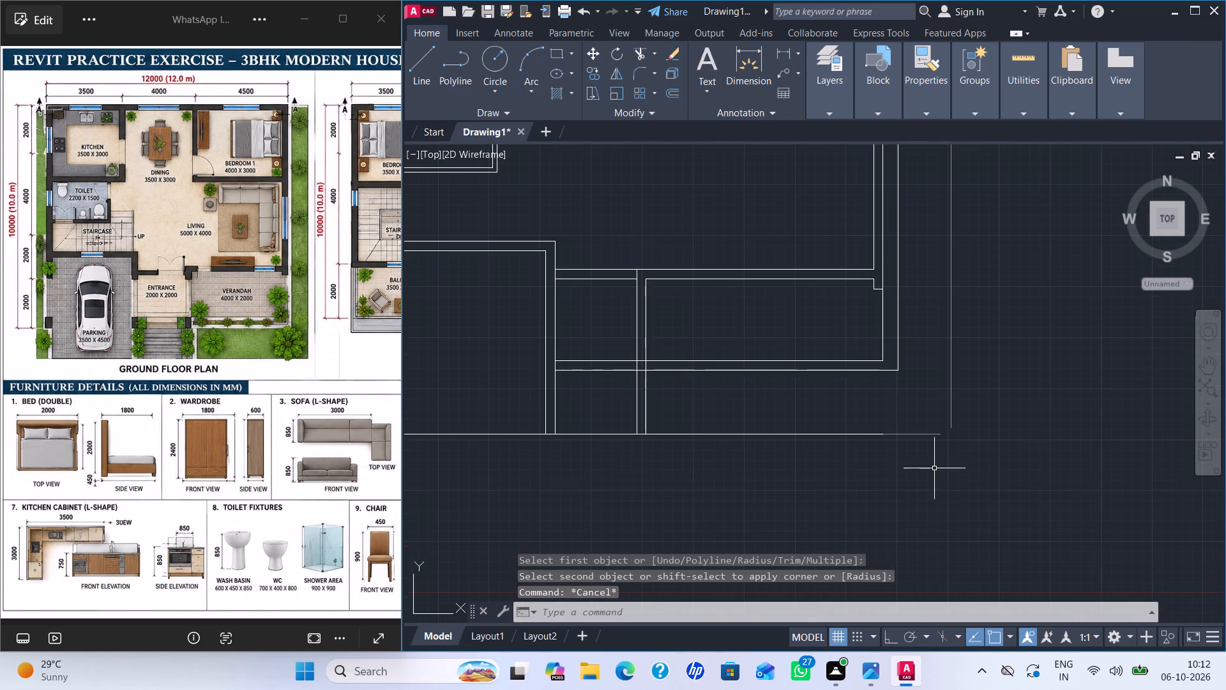
key("f")
key("Return")
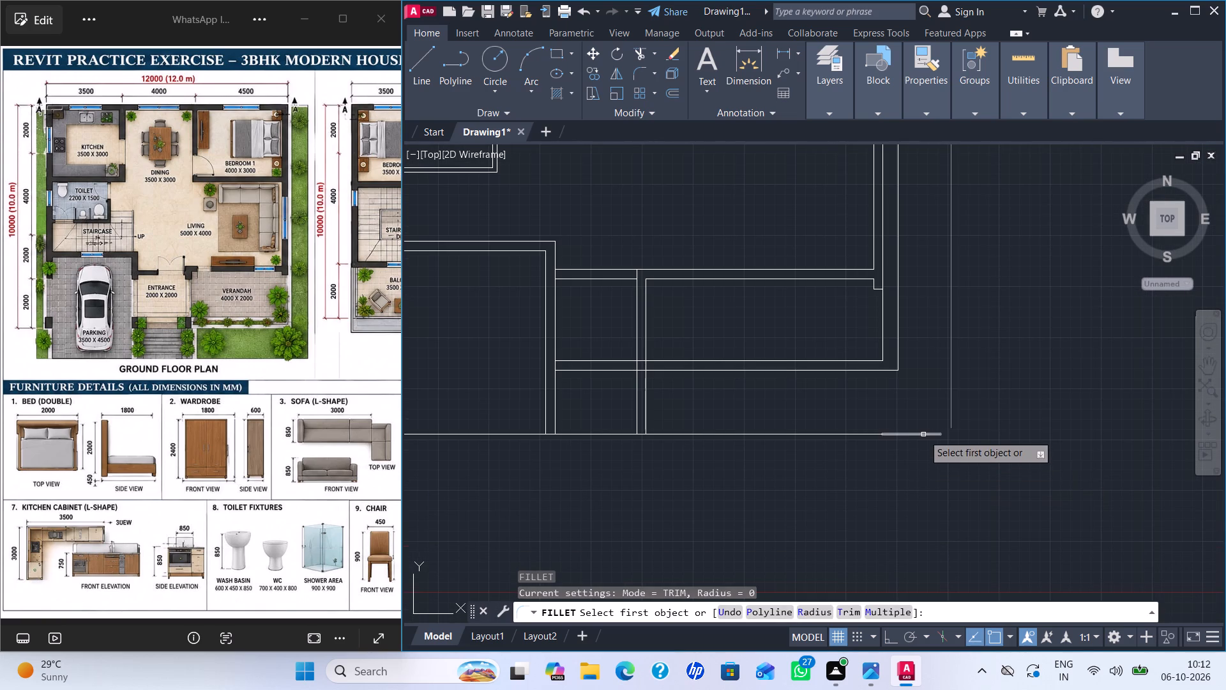
left_click(925, 433)
left_click(950, 411)
scroll(1012, 336, "down", 2)
middle_click_drag(992, 293, 970, 401)
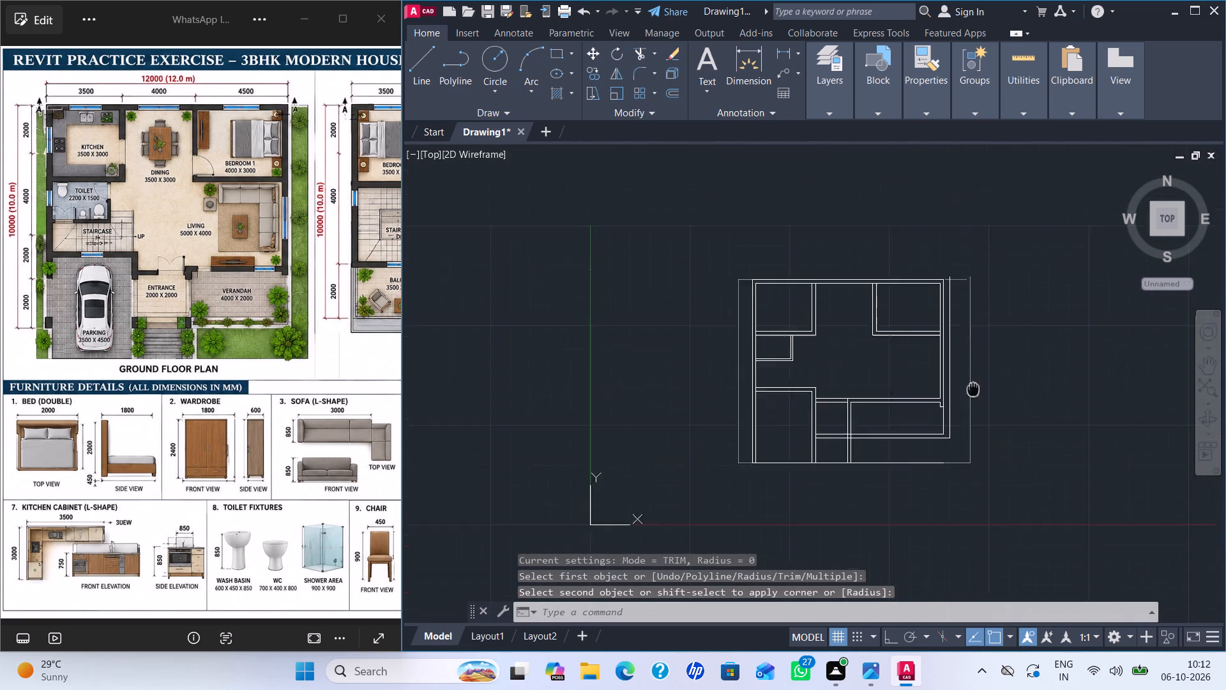
middle_click_drag(970, 401, 965, 423)
scroll(946, 318, "up", 3)
key("space")
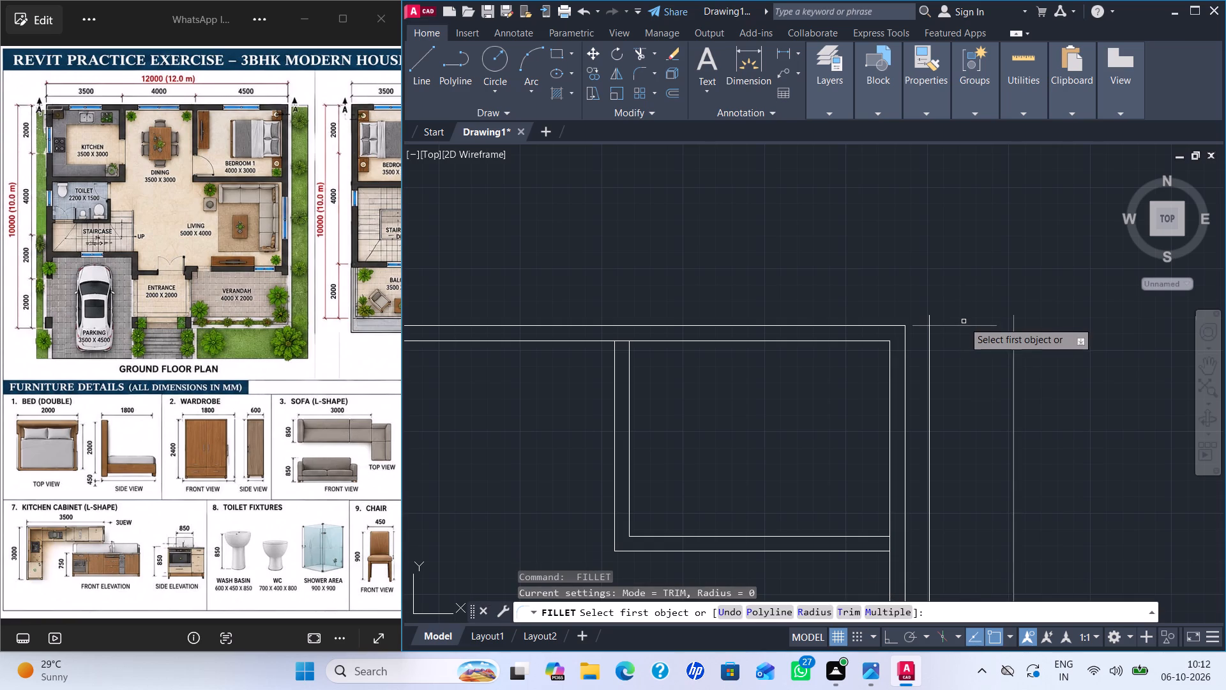
left_click(964, 325)
left_click(1015, 335)
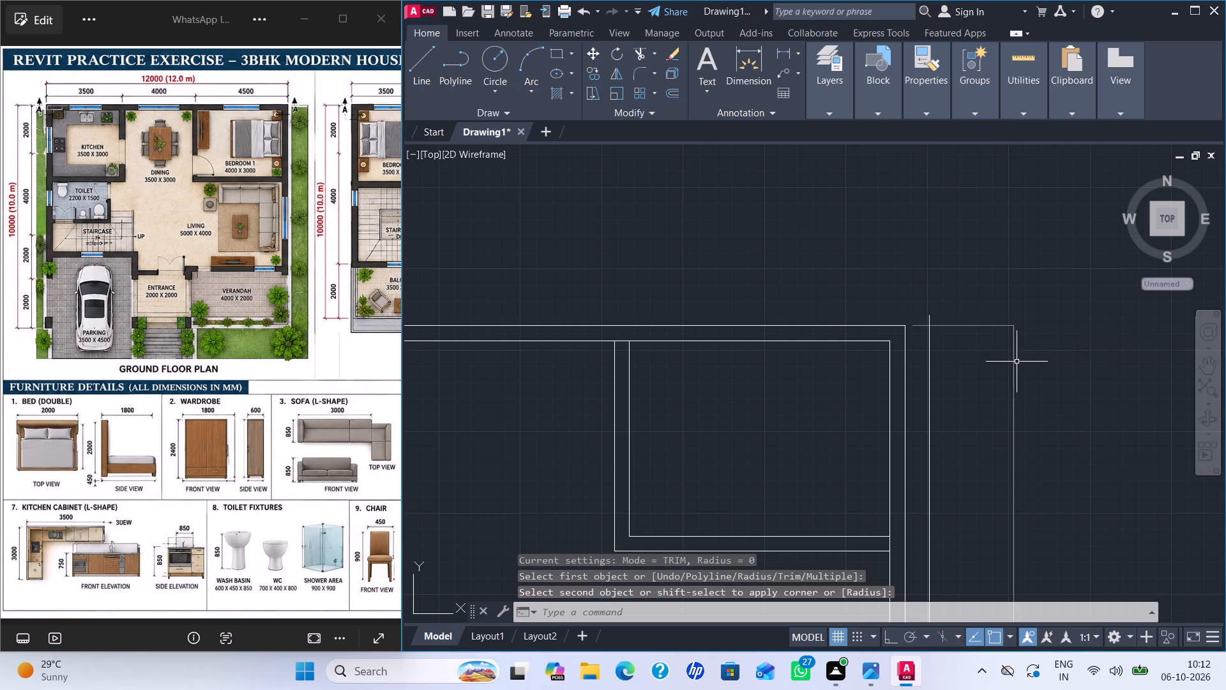
Trim the overhanging line ends where the right side strip's inner vertical line crosses its top line.
key("t")
key("r")
key("Return")
left_click_drag(936, 309, 915, 337)
scroll(986, 369, "down", 2)
middle_click_drag(1050, 432, 1042, 303)
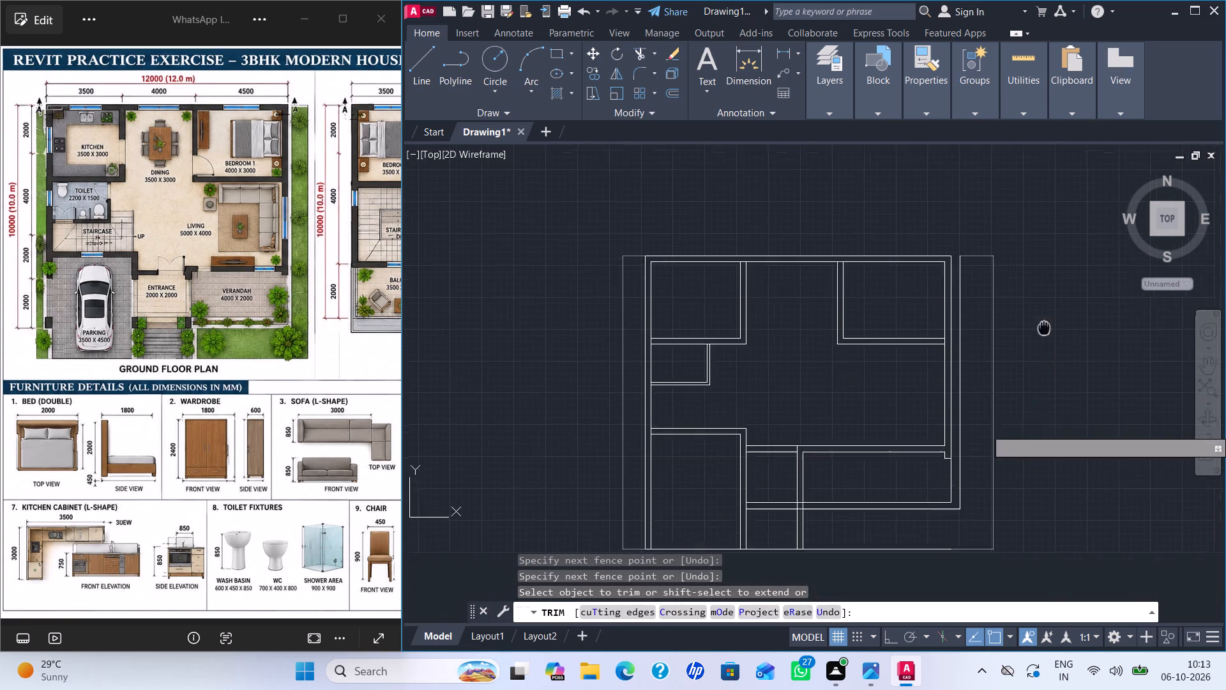
middle_click_drag(1042, 303, 1042, 280)
scroll(1036, 323, "down", 1)
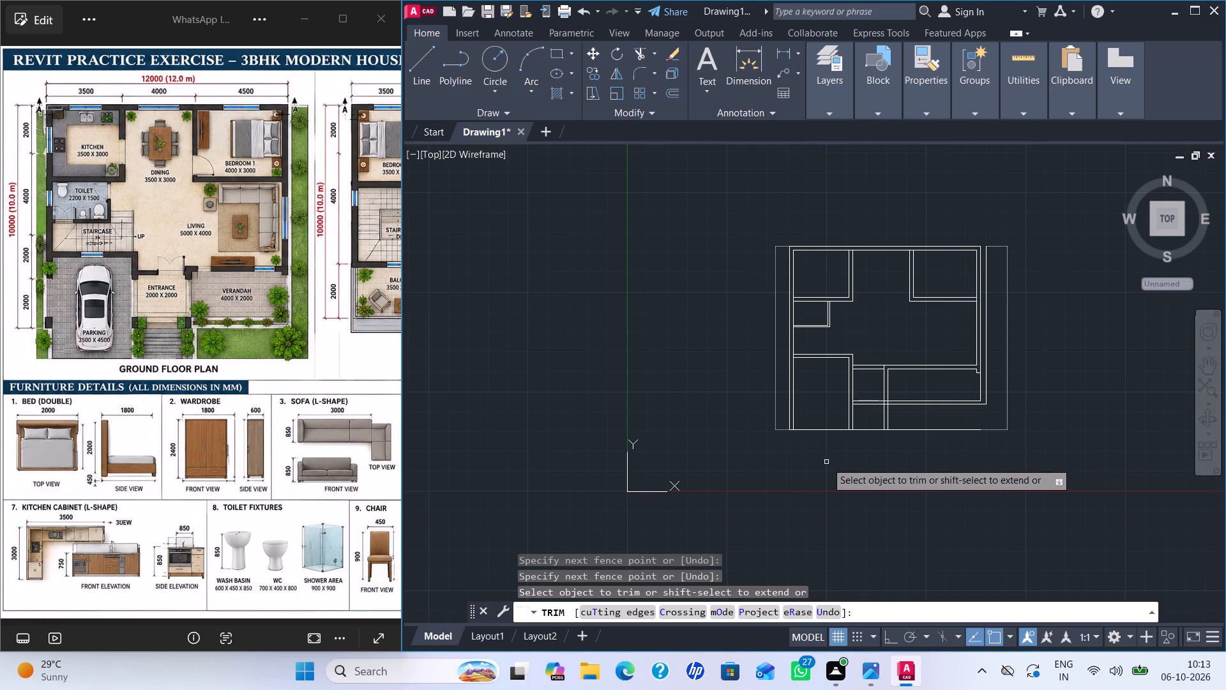
key("Escape")
key("Escape")
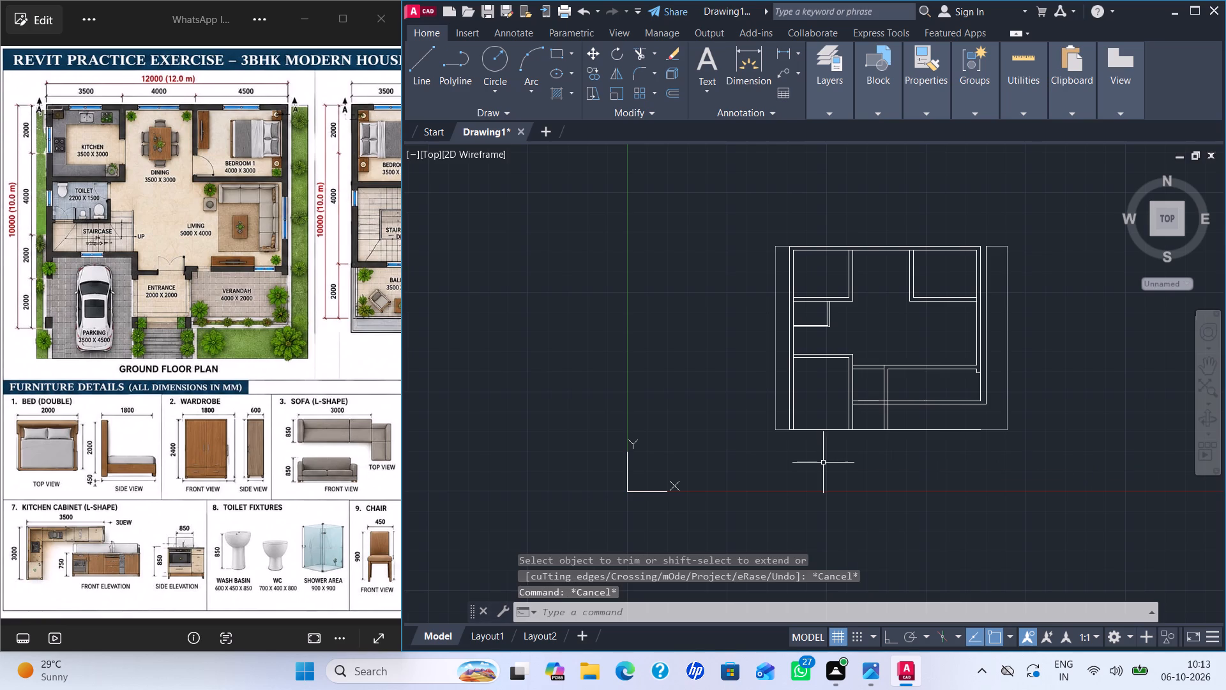
Move the left side strip's outer vertical line and its short top and bottom lines horizontally outward, away from the house wall.
scroll(824, 457, "up", 1)
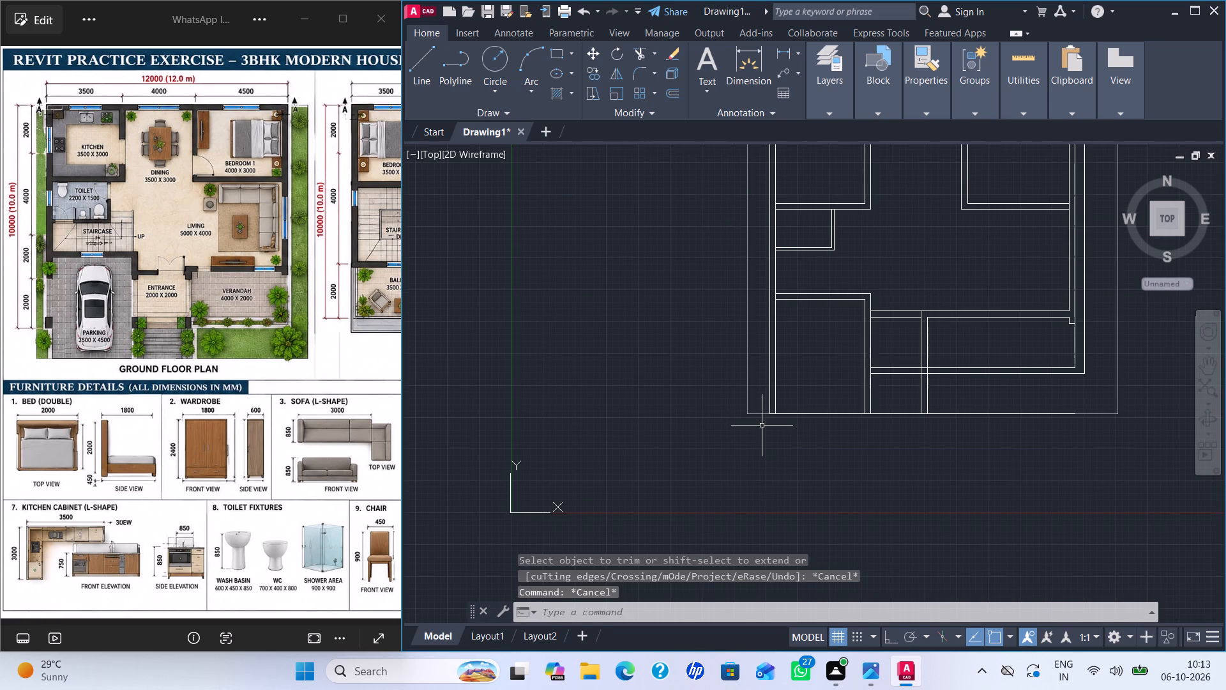
scroll(762, 424, "down", 1)
scroll(756, 413, "up", 2)
left_click_drag(763, 438, 750, 413)
left_click(723, 243)
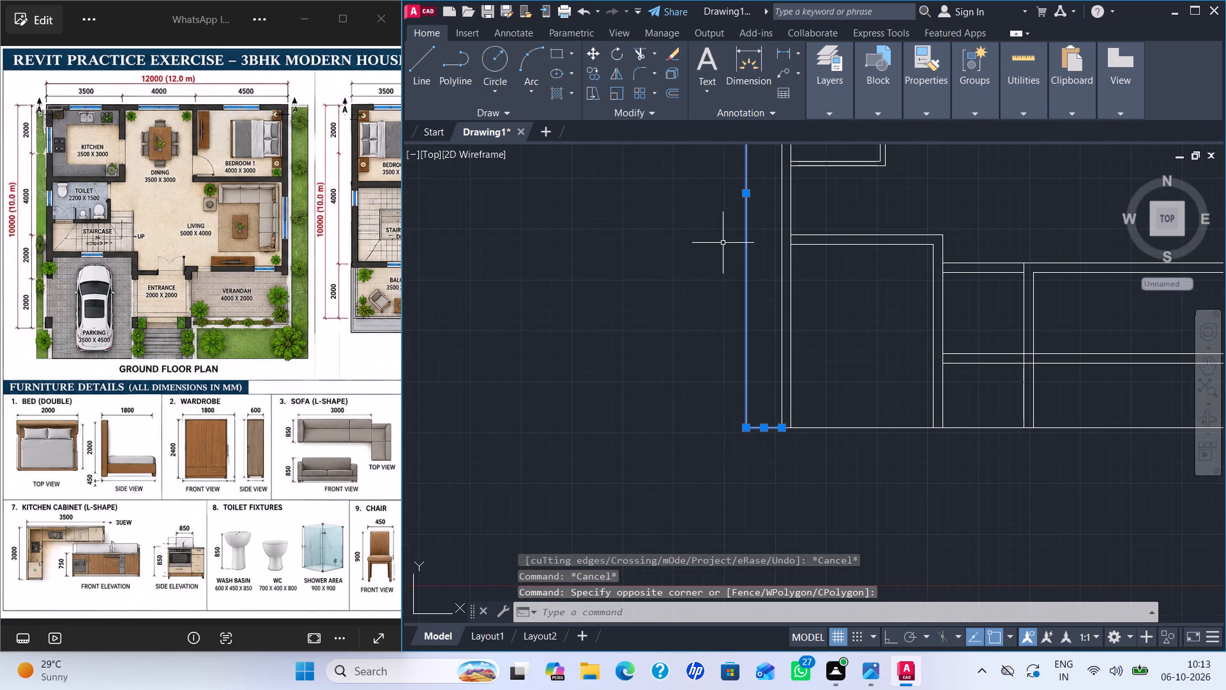
middle_click_drag(723, 243, 694, 392)
scroll(704, 195, "down", 1)
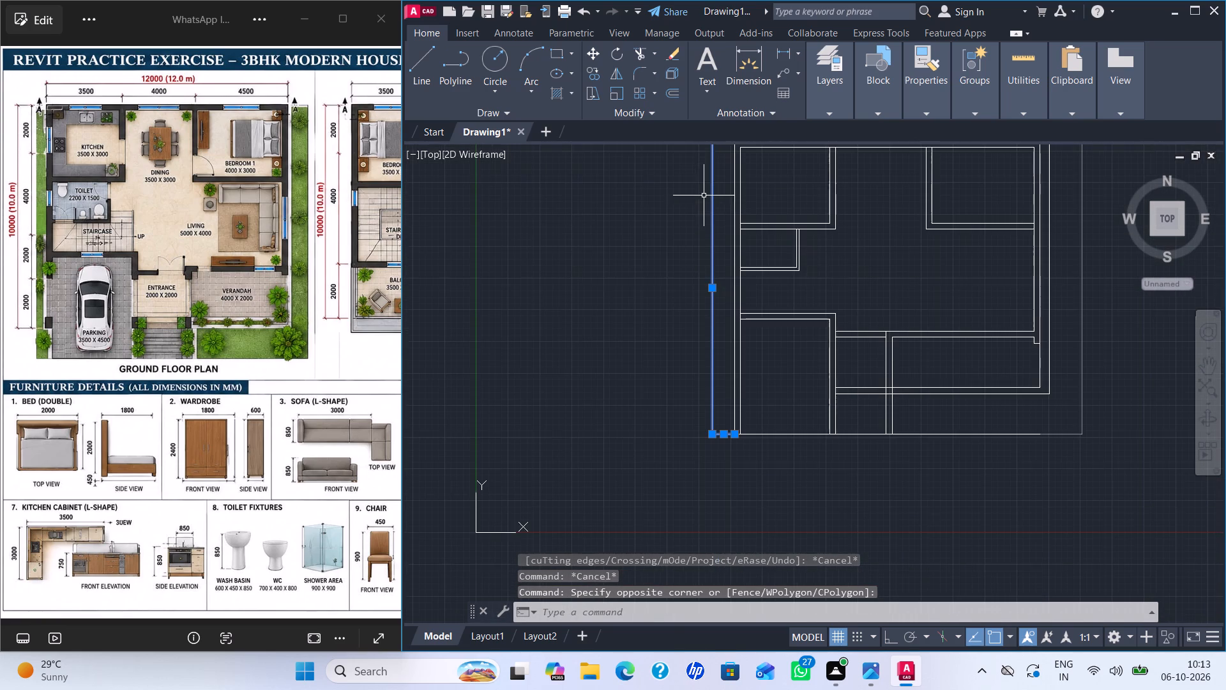
middle_click_drag(682, 173, 655, 286)
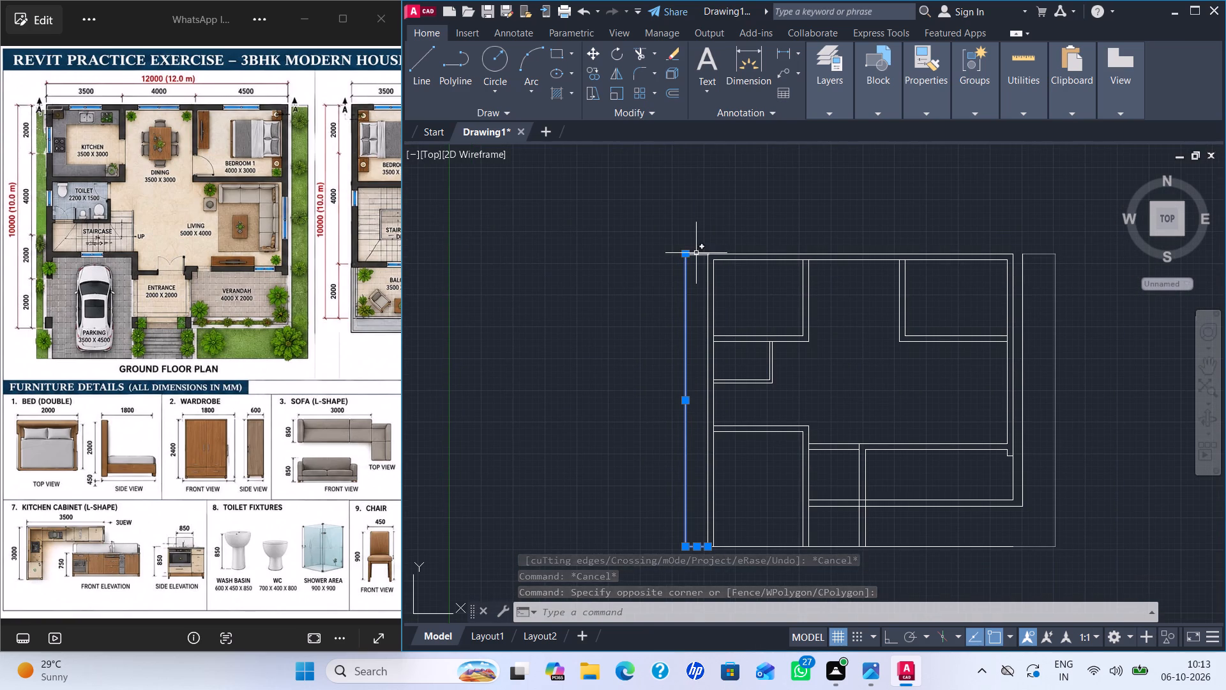
left_click(696, 253)
key("m")
key("Return")
middle_click_drag(838, 392, 926, 222)
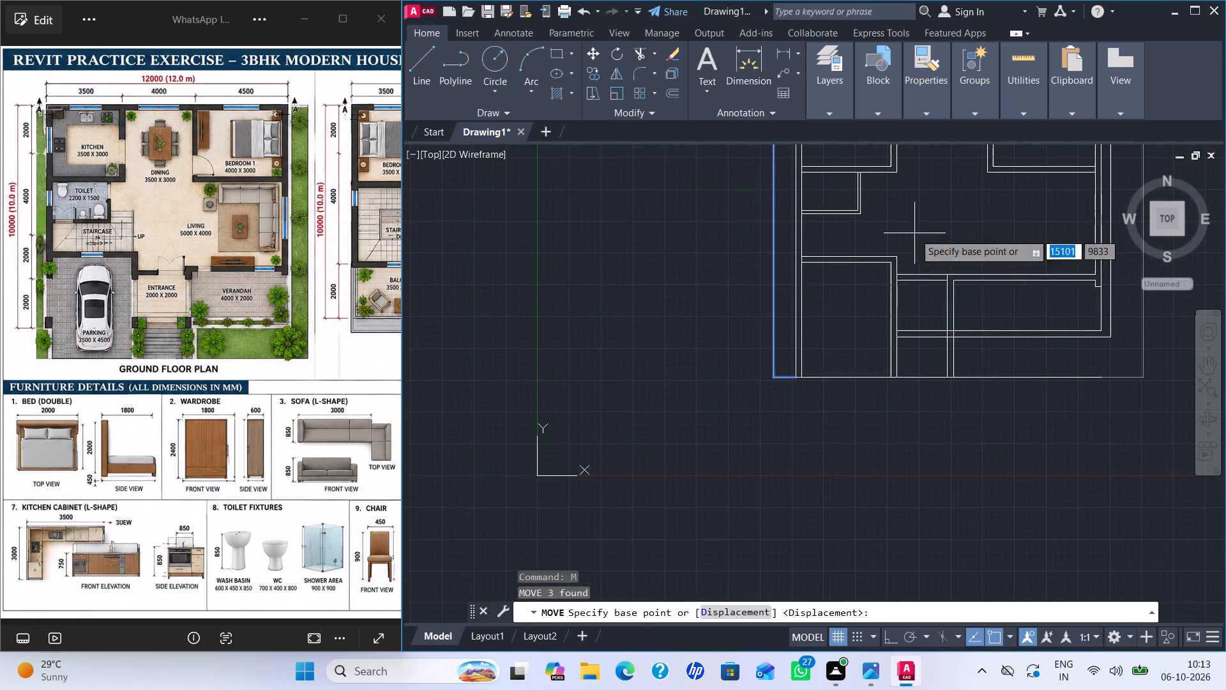
scroll(812, 413, "up", 2)
left_click(766, 325)
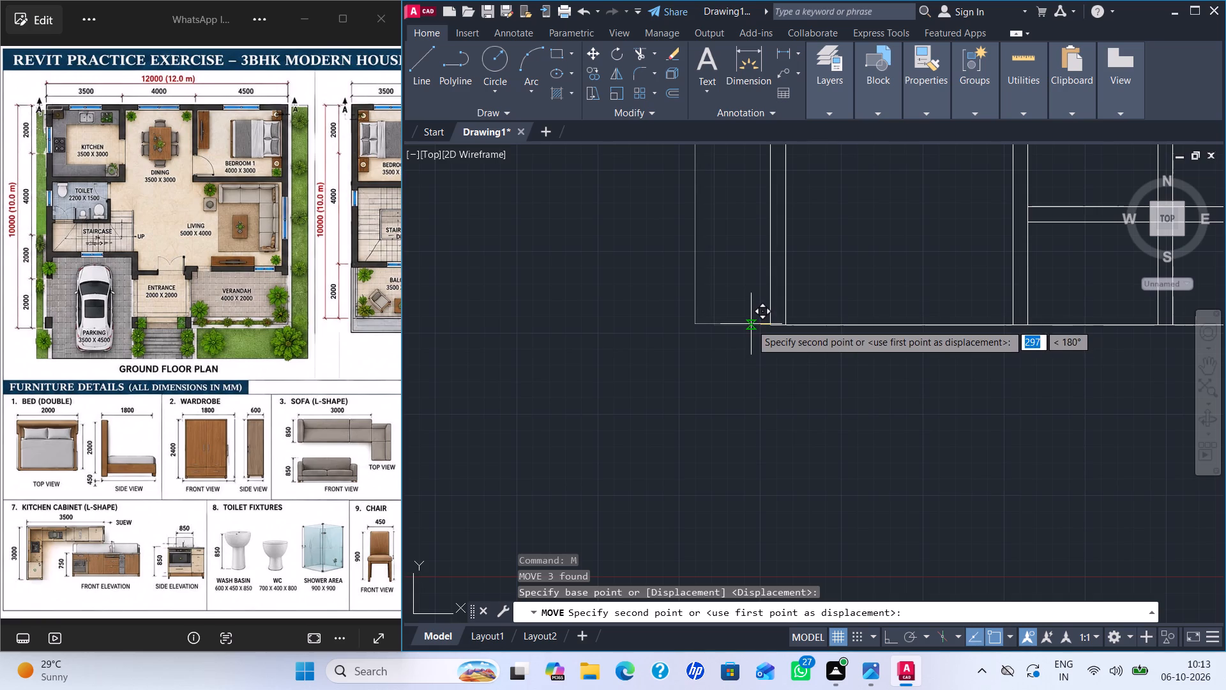
key("F8")
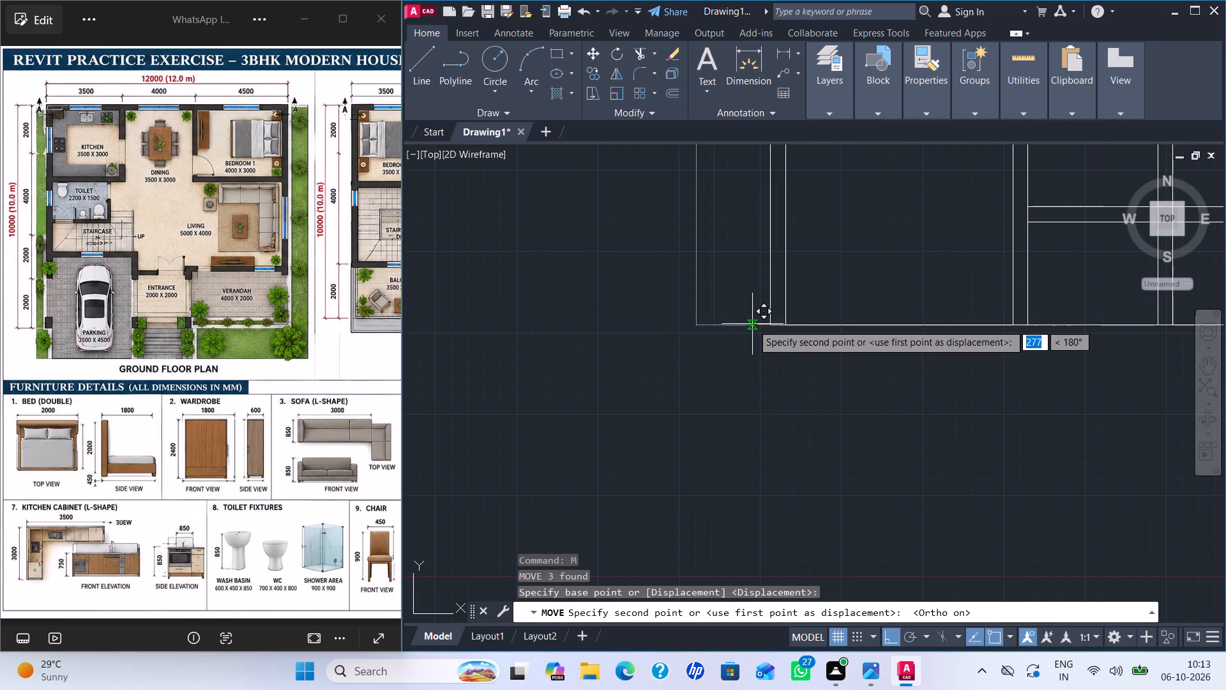
left_click(755, 324)
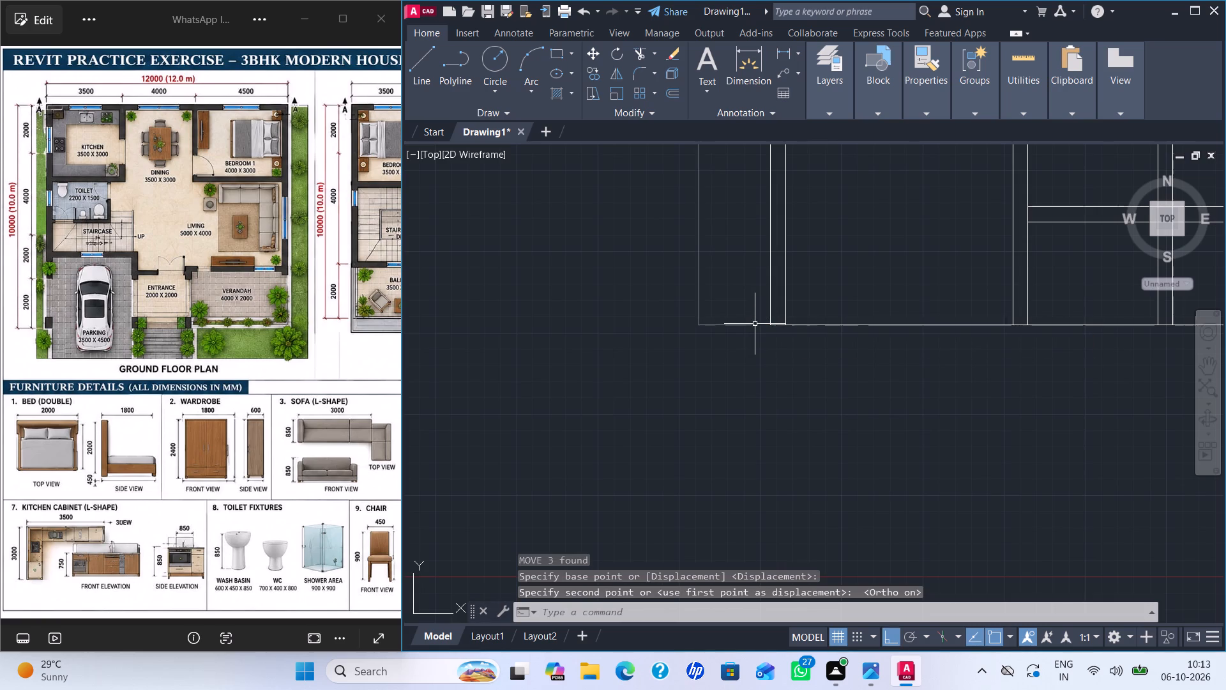
Fade the right side strip's inner vertical line by raising its transparency.
scroll(802, 335, "down", 2)
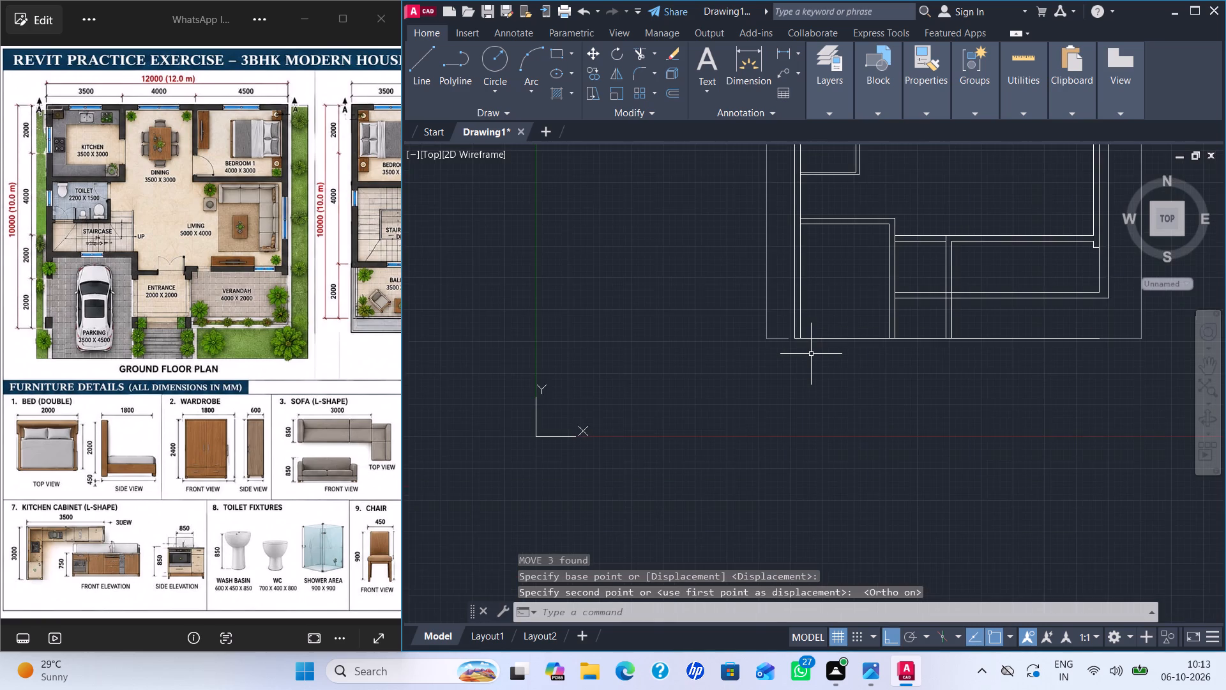
middle_click_drag(806, 361, 727, 525)
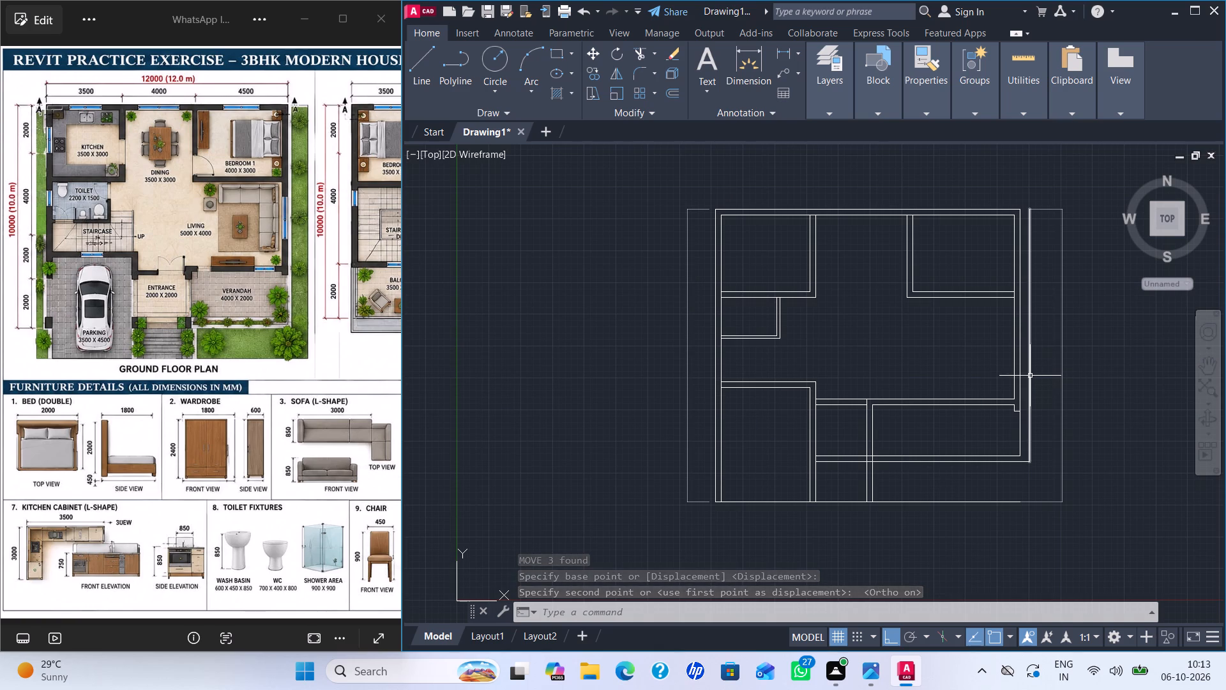
left_click(1029, 376)
left_click(946, 105)
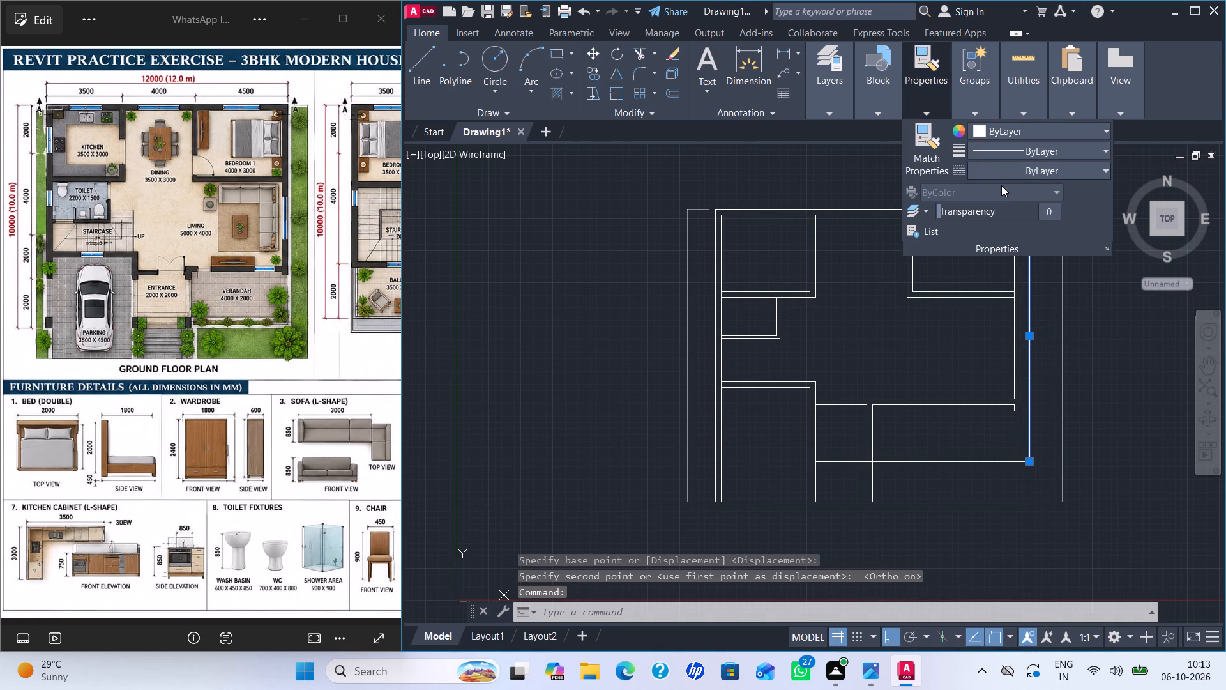
left_click_drag(939, 212, 1040, 208)
key("Return")
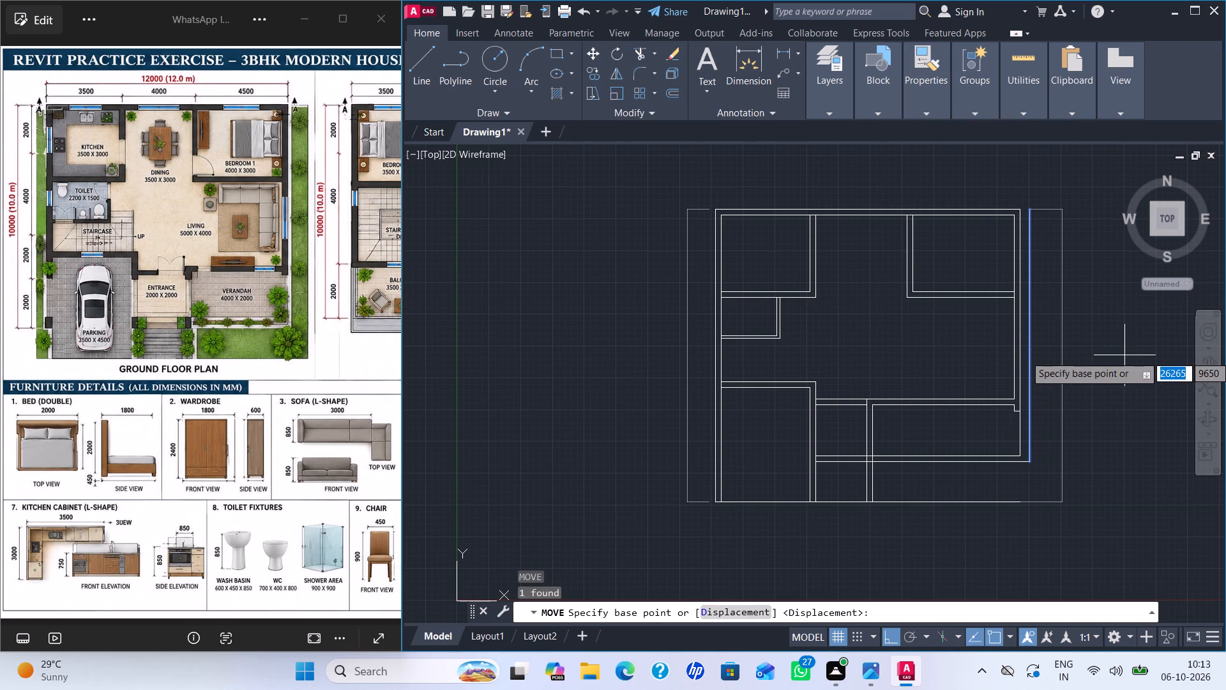
key("Escape")
key("Escape")
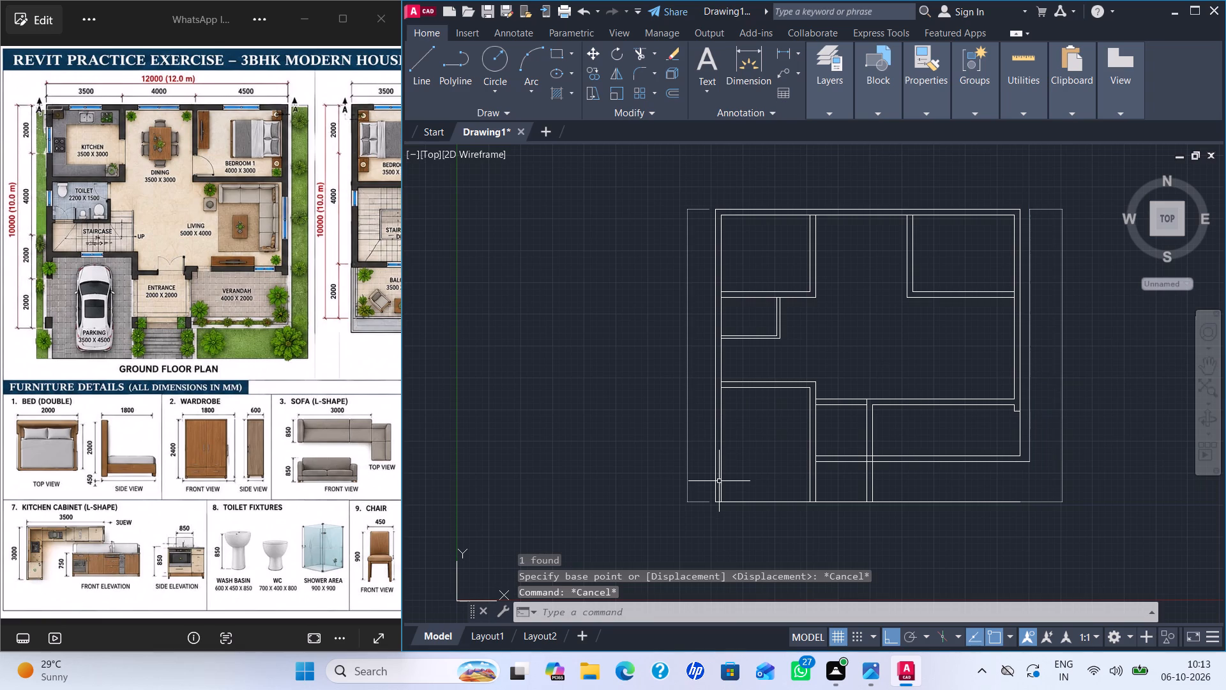
Draw a vertical line closing the left side strip's inner side, between the ends of its top and bottom lines.
key("l")
key("Return")
left_click(706, 210)
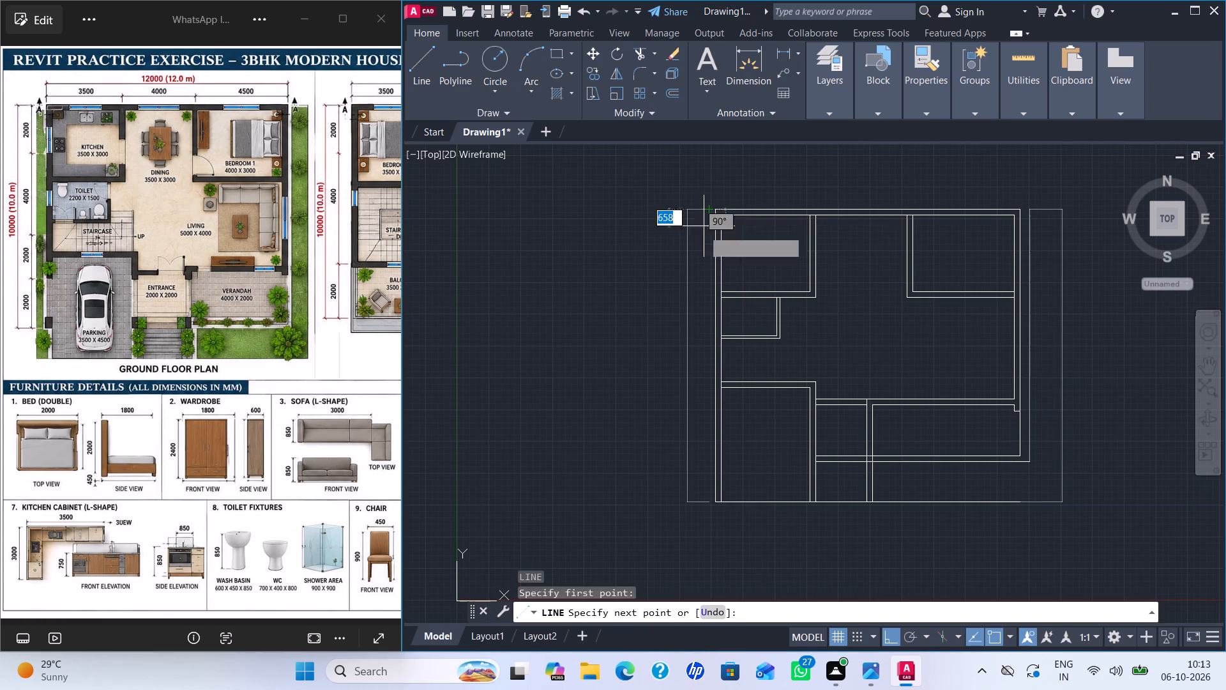
left_click(706, 502)
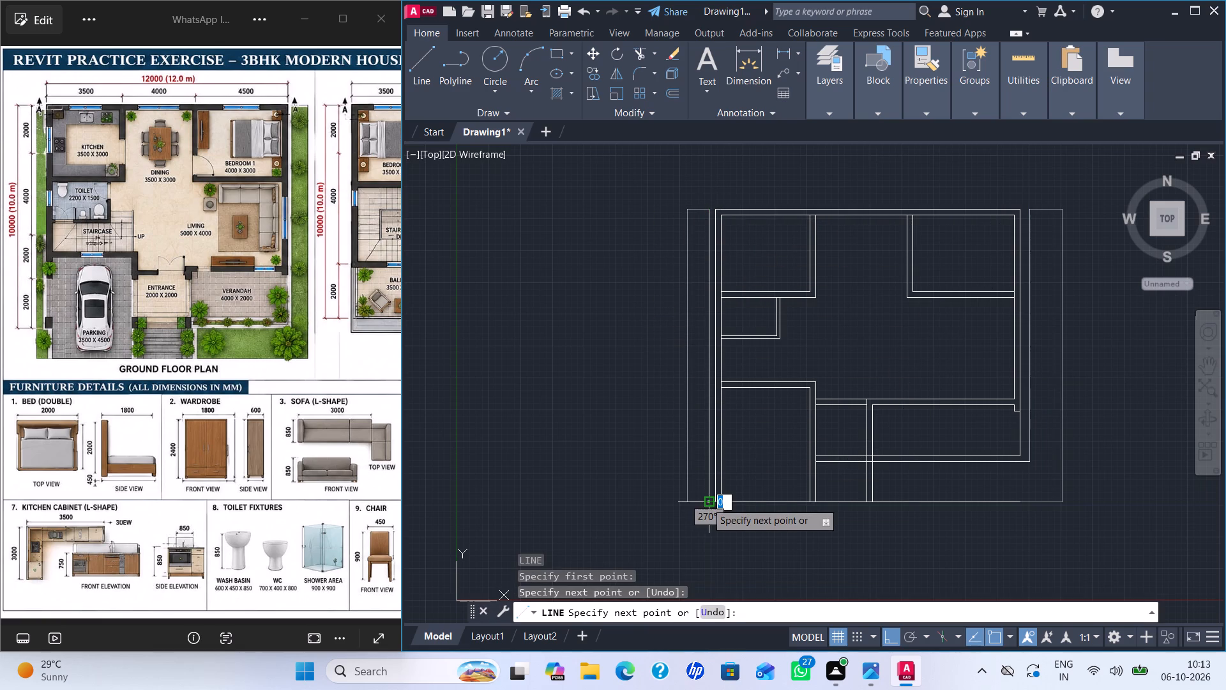
key("Escape")
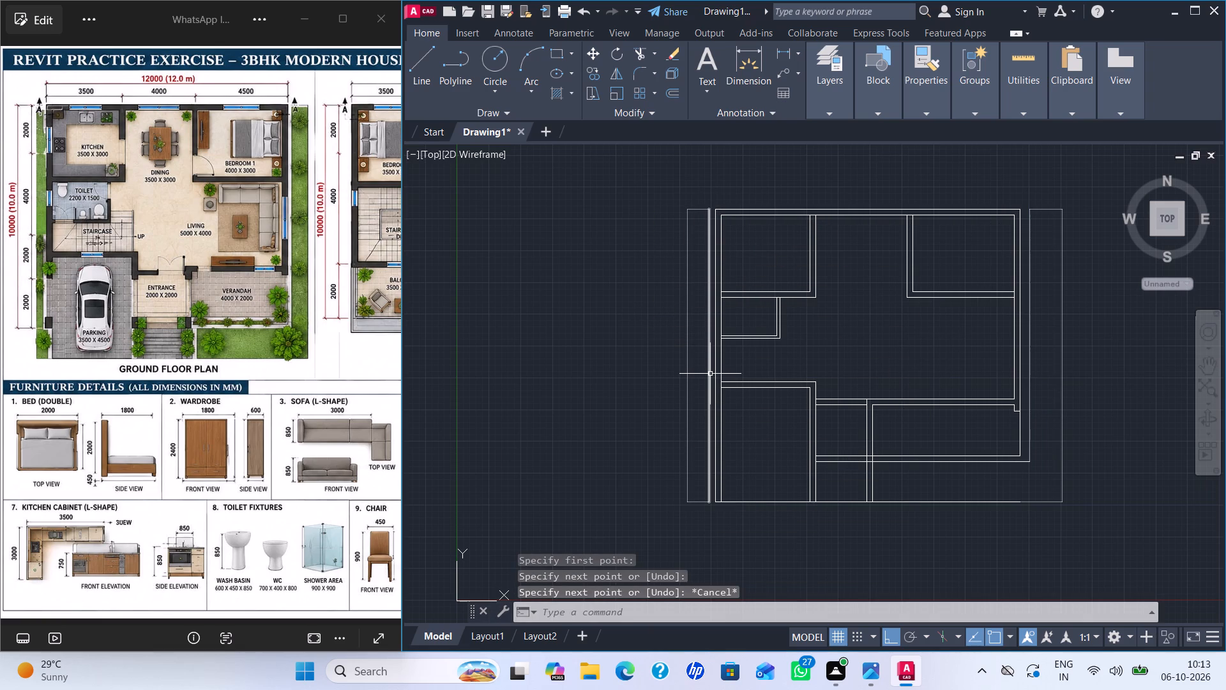
Set the transparency of the left side strip's new inner vertical line to about 46.
left_click(710, 374)
left_click(925, 105)
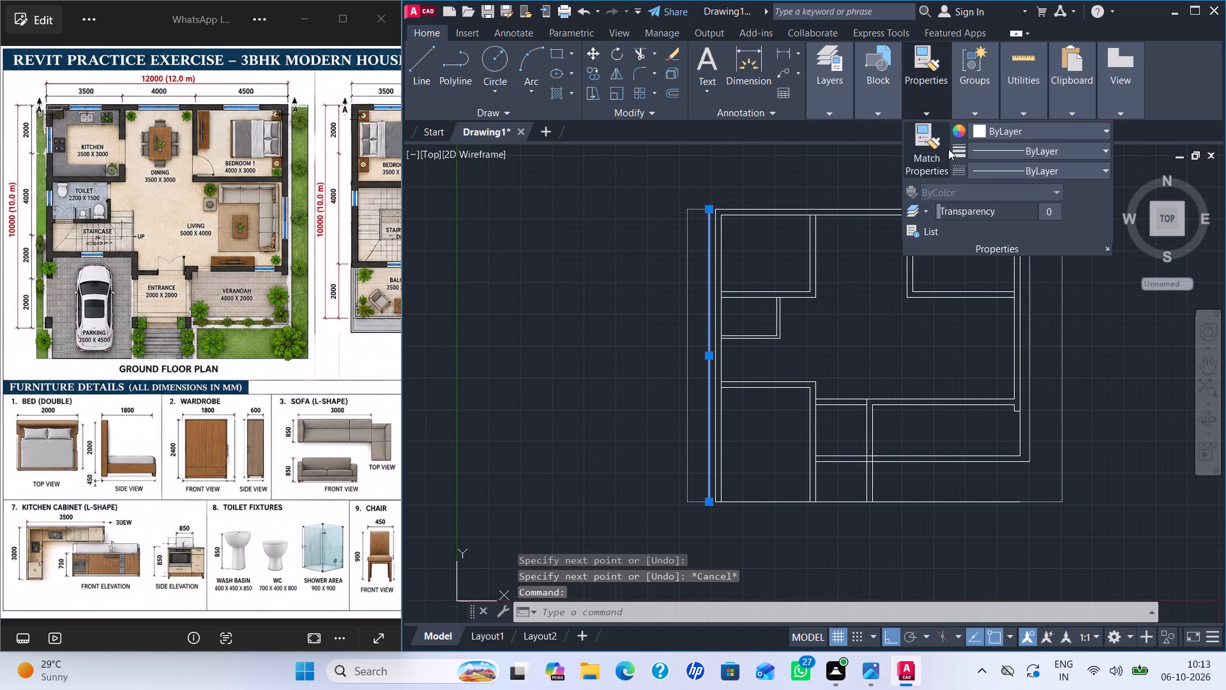
left_click_drag(936, 204, 1031, 218)
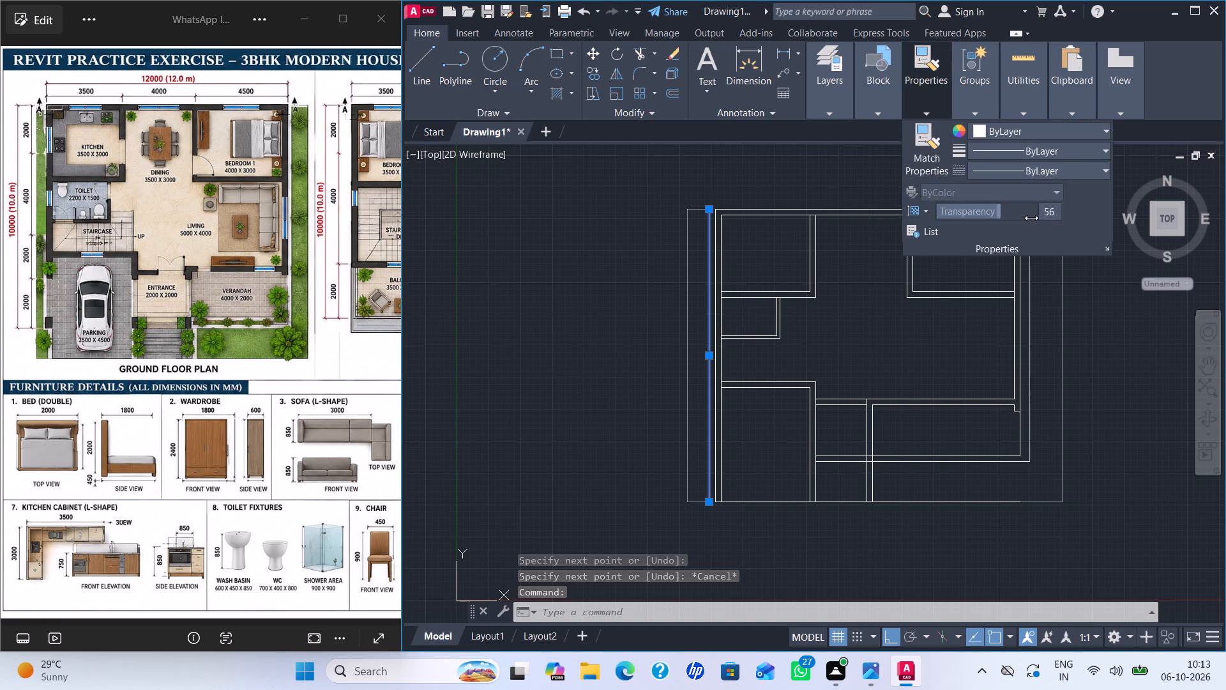
left_click_drag(1031, 218, 1029, 218)
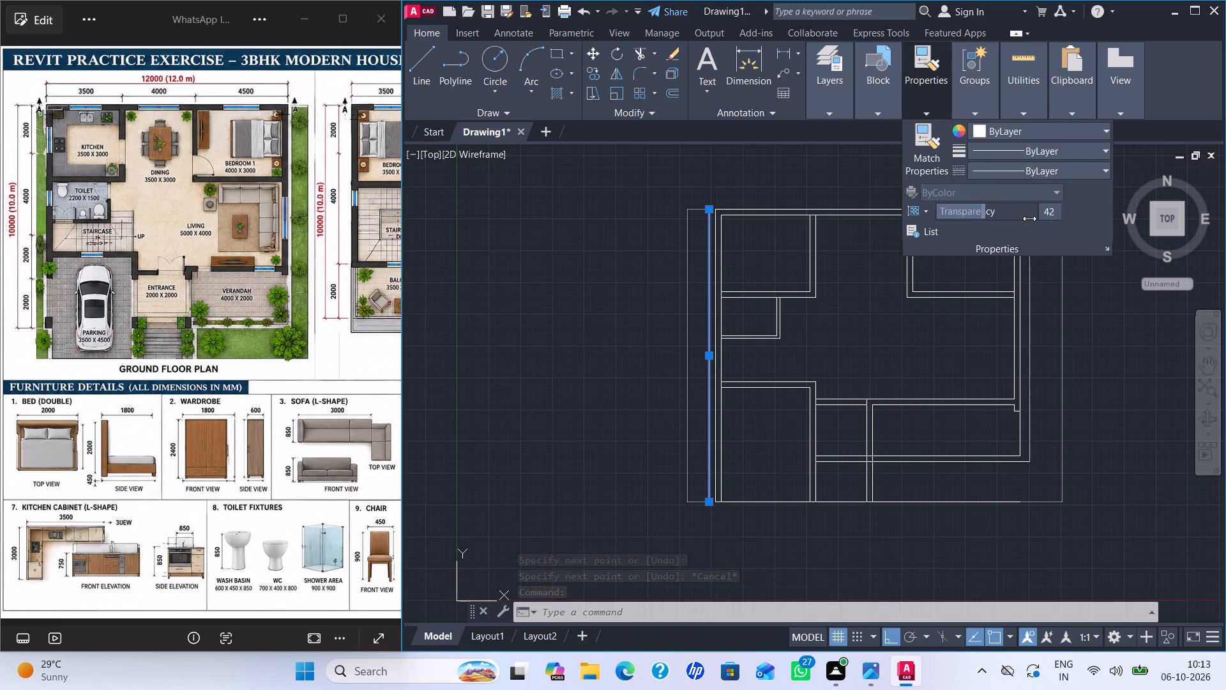
left_click_drag(1029, 218, 1049, 217)
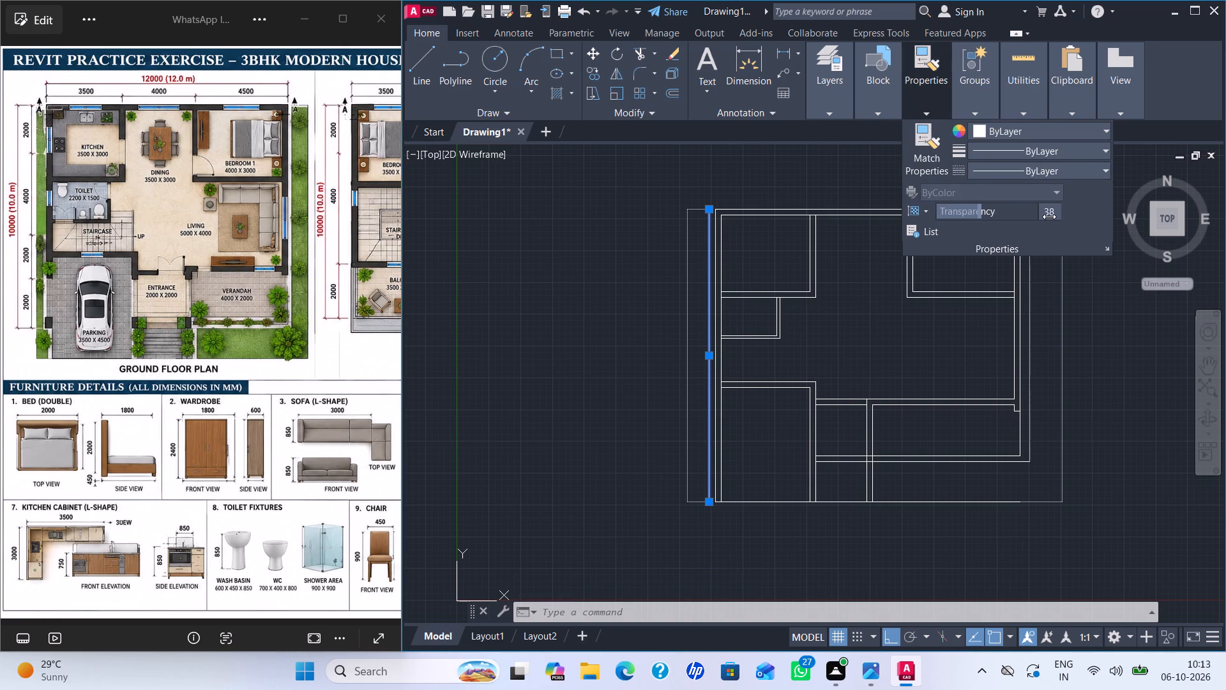
left_click_drag(1049, 217, 1048, 217)
left_click_drag(964, 215, 1012, 212)
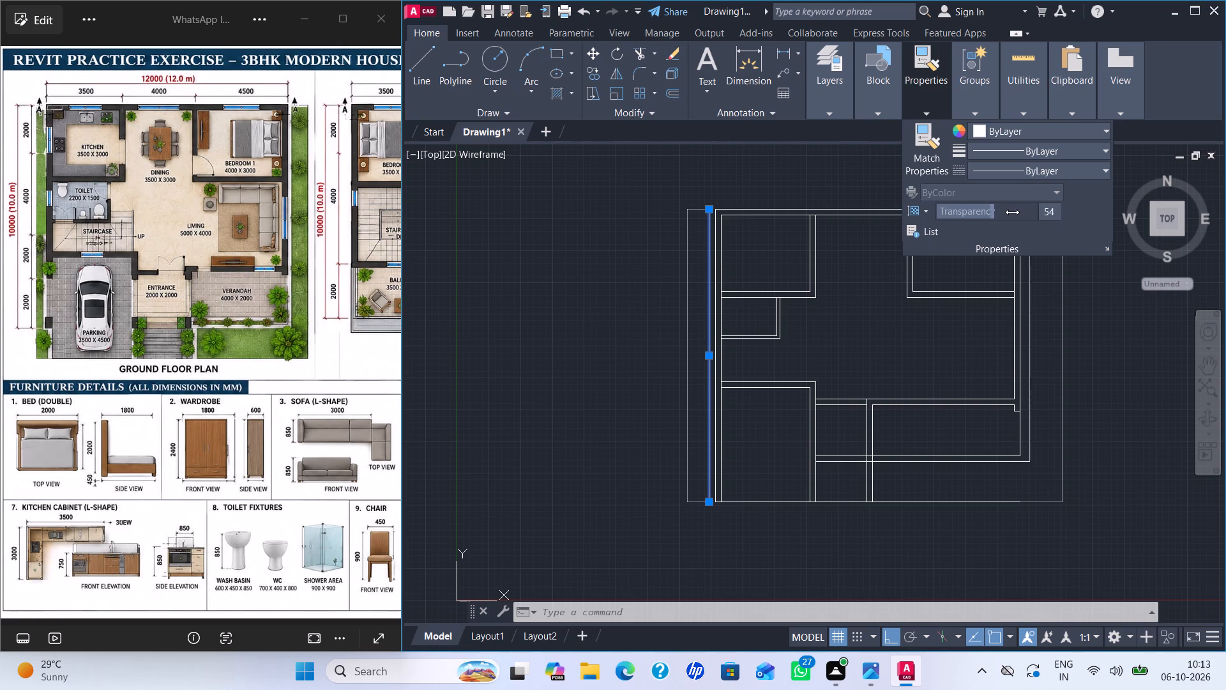
left_click_drag(1012, 212, 1021, 213)
key("Return")
key("Escape")
key("Escape")
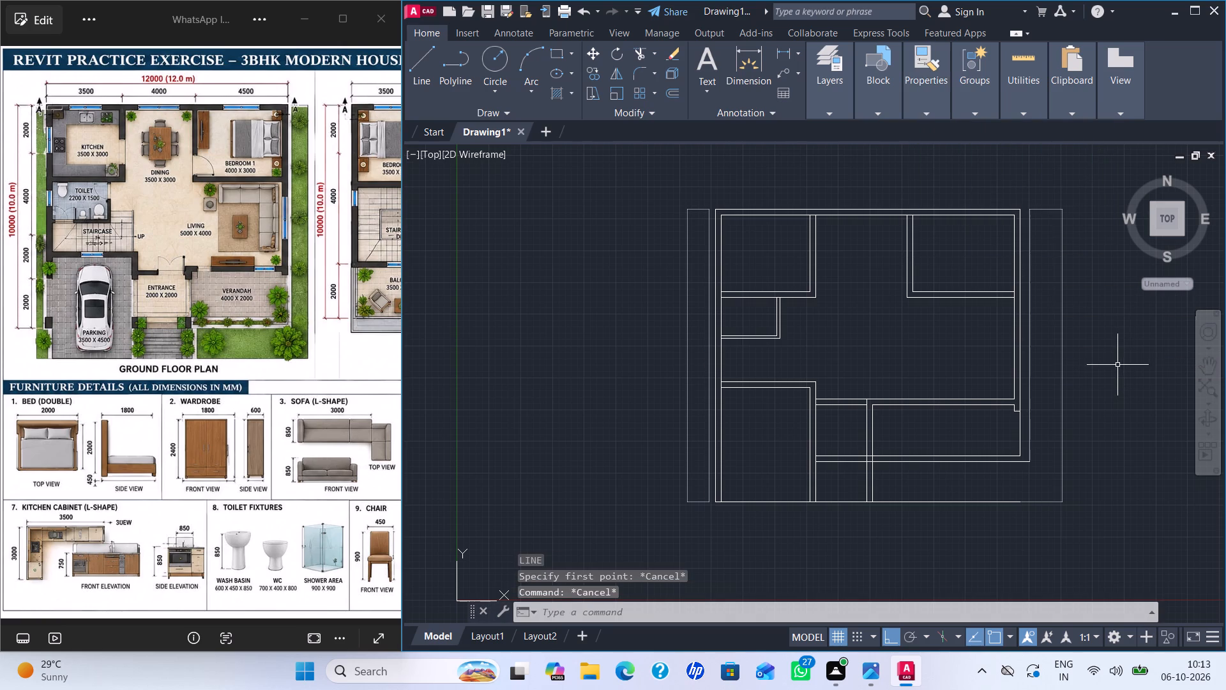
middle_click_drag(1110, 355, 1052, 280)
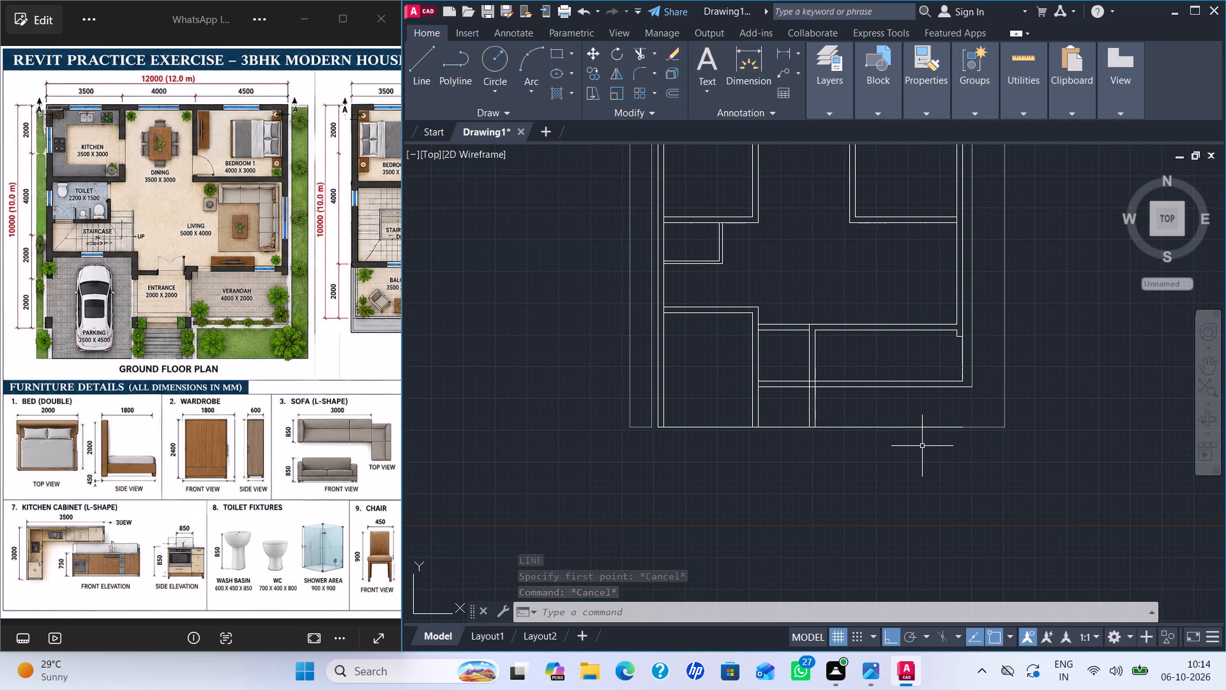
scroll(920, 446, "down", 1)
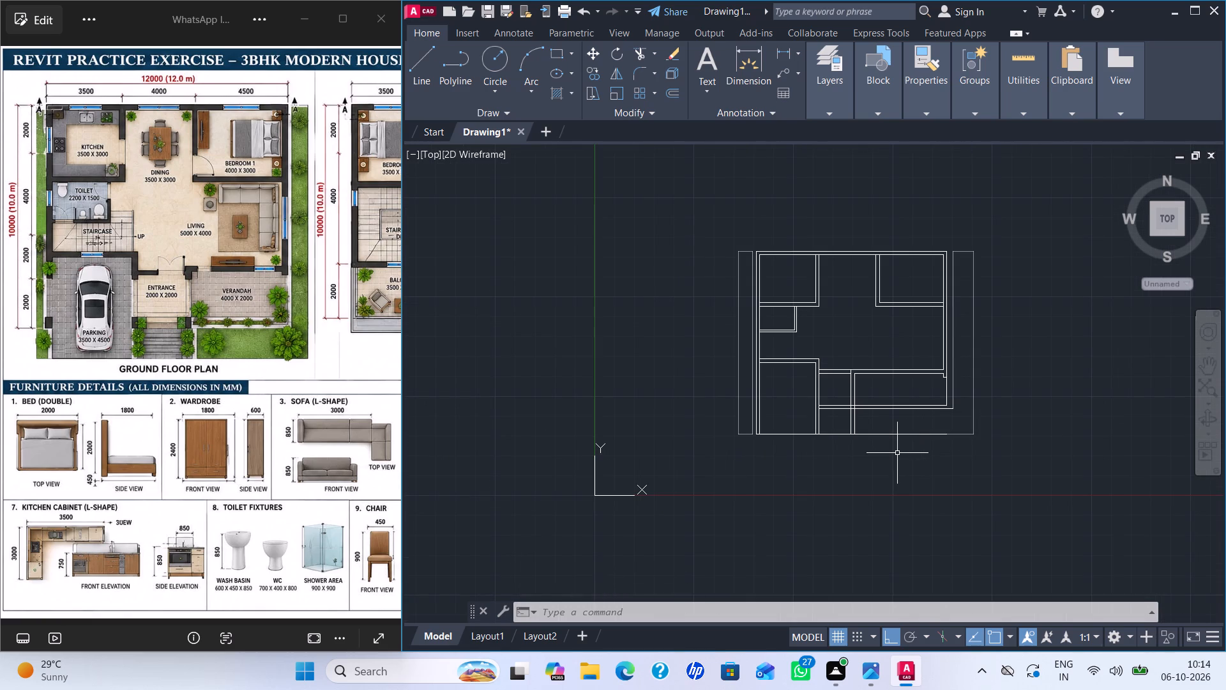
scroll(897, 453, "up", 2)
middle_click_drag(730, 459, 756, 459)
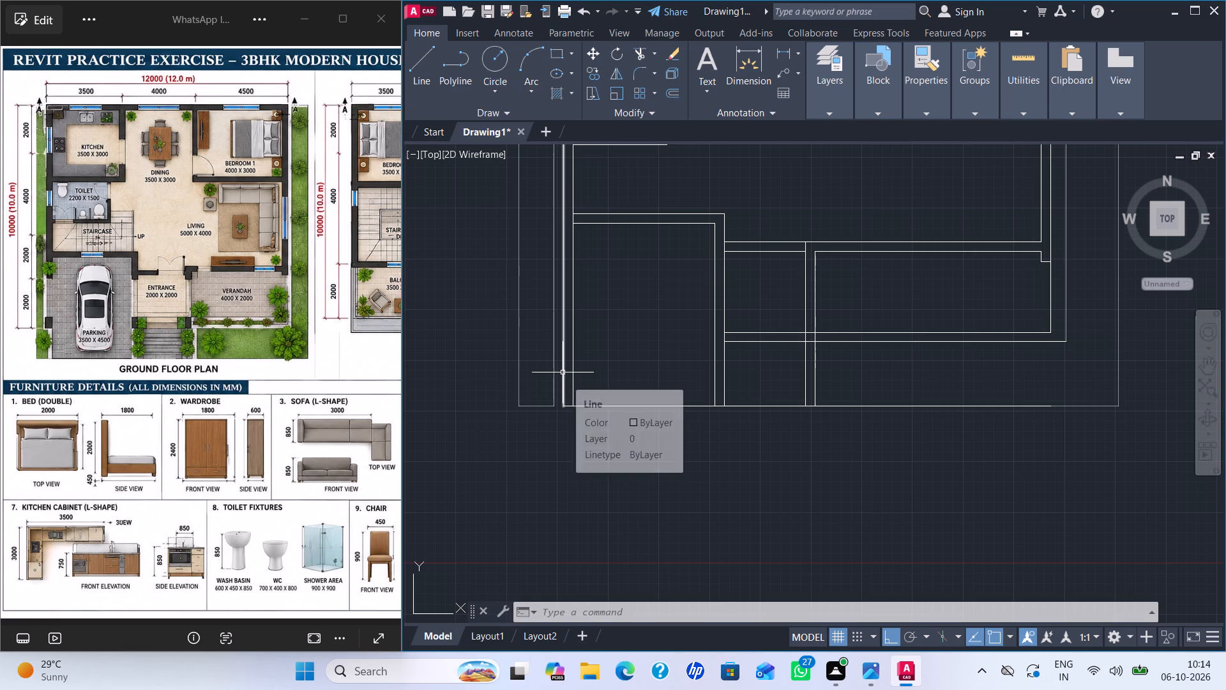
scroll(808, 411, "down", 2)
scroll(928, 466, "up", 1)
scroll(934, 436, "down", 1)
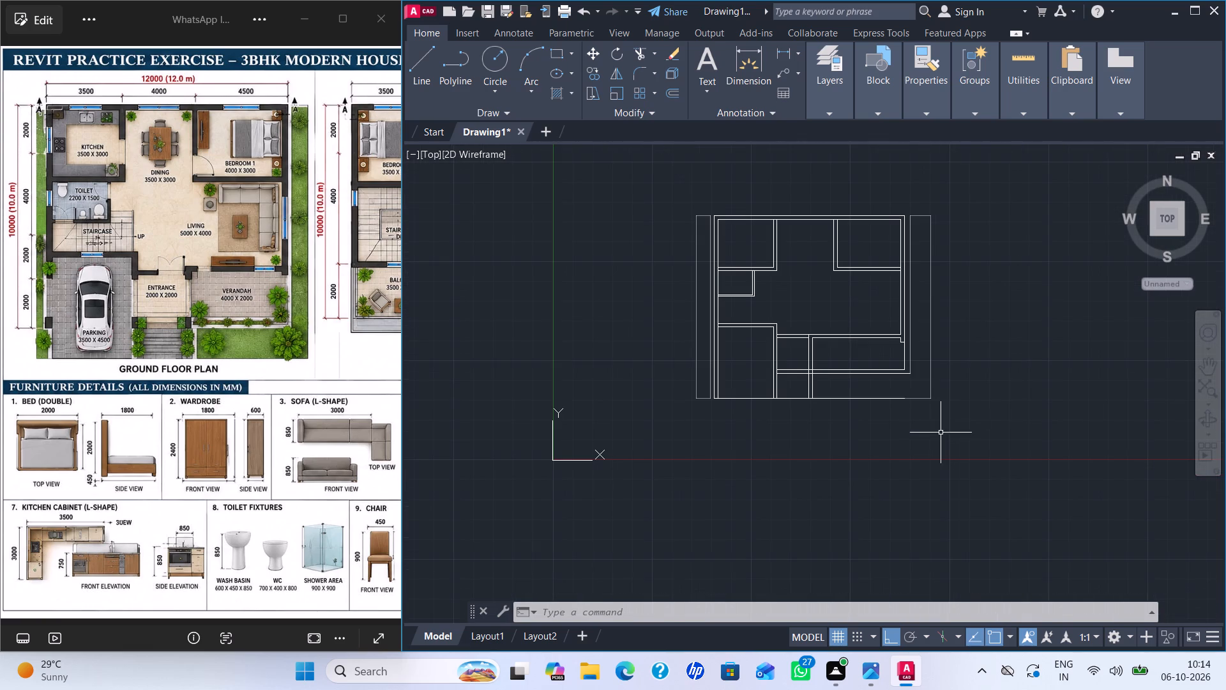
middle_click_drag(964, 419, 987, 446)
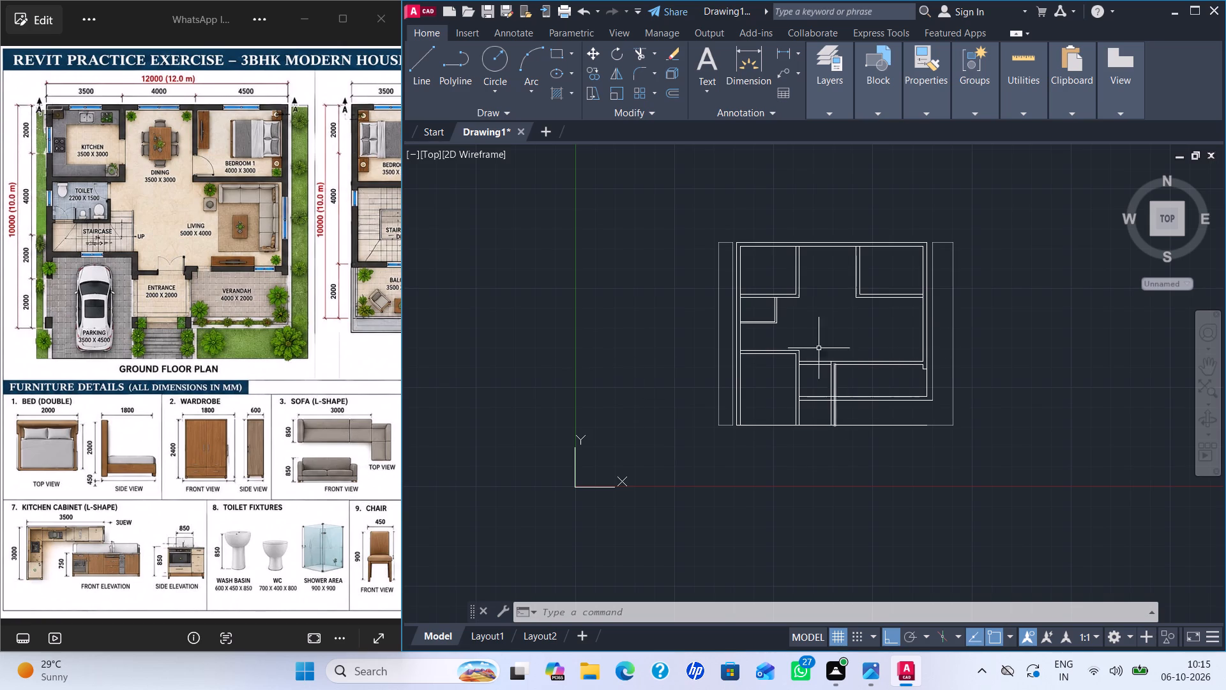
Set the default transparency for new objects to 46.
scroll(734, 303, "up", 2)
scroll(745, 338, "down", 1)
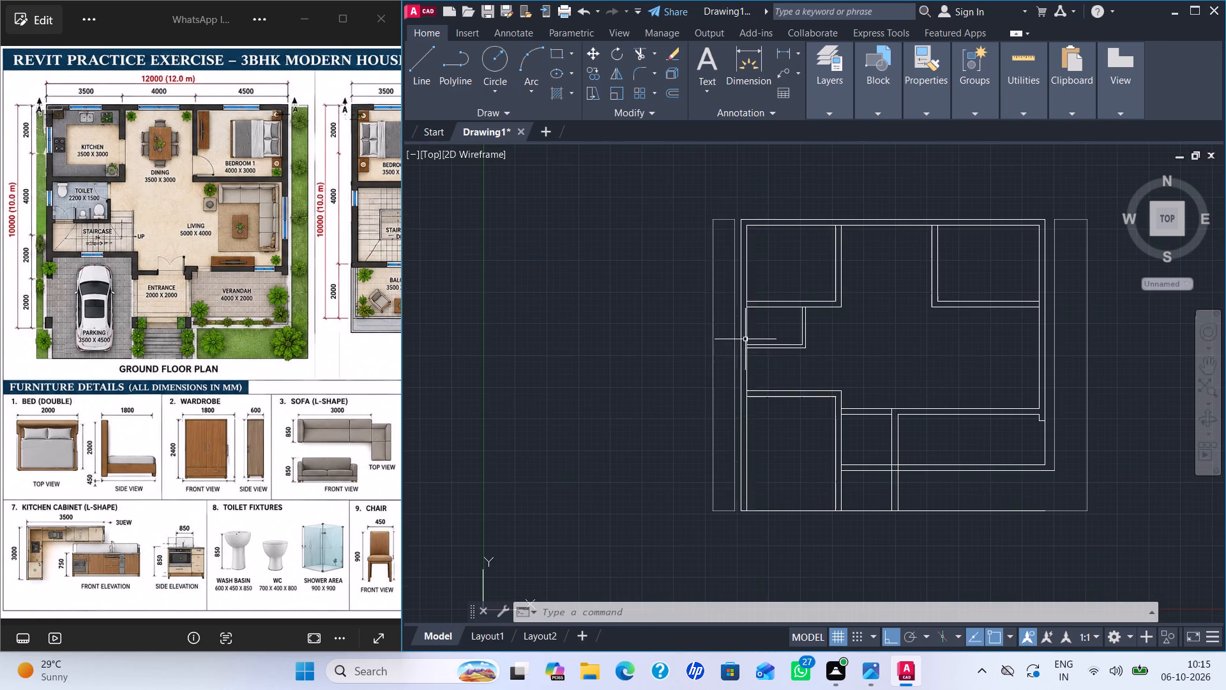
middle_click_drag(934, 374, 864, 374)
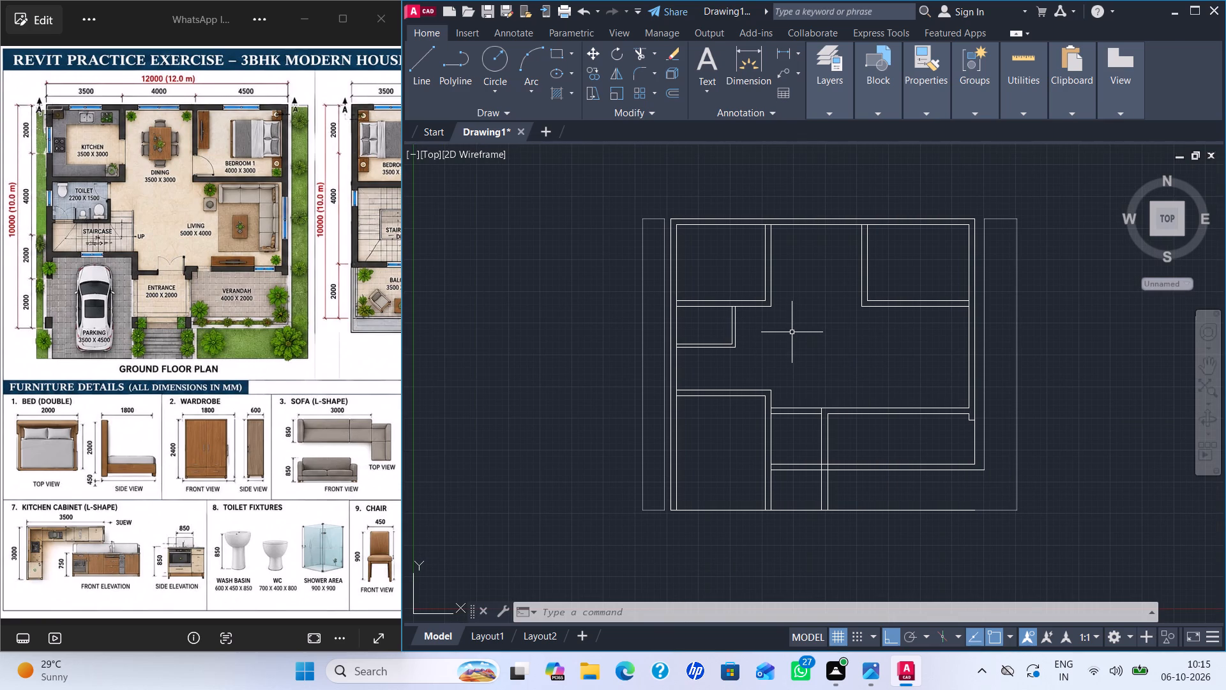
scroll(792, 332, "up", 1)
middle_click_drag(785, 333, 817, 413)
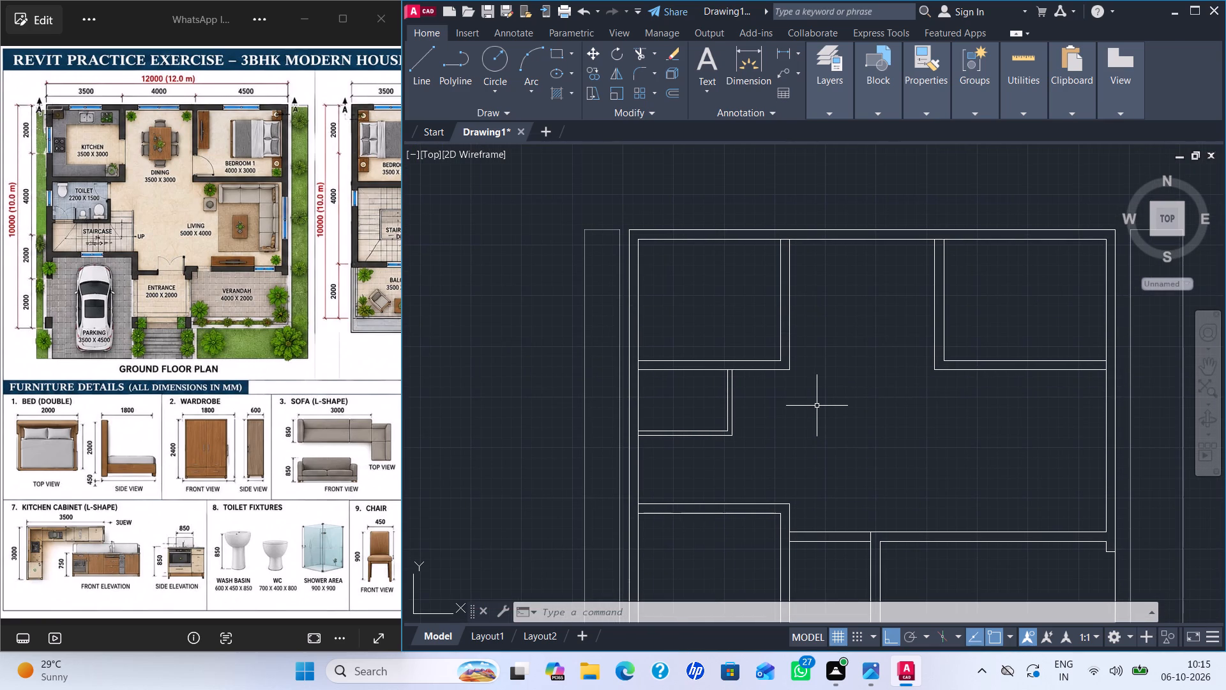
key("l")
key("Return")
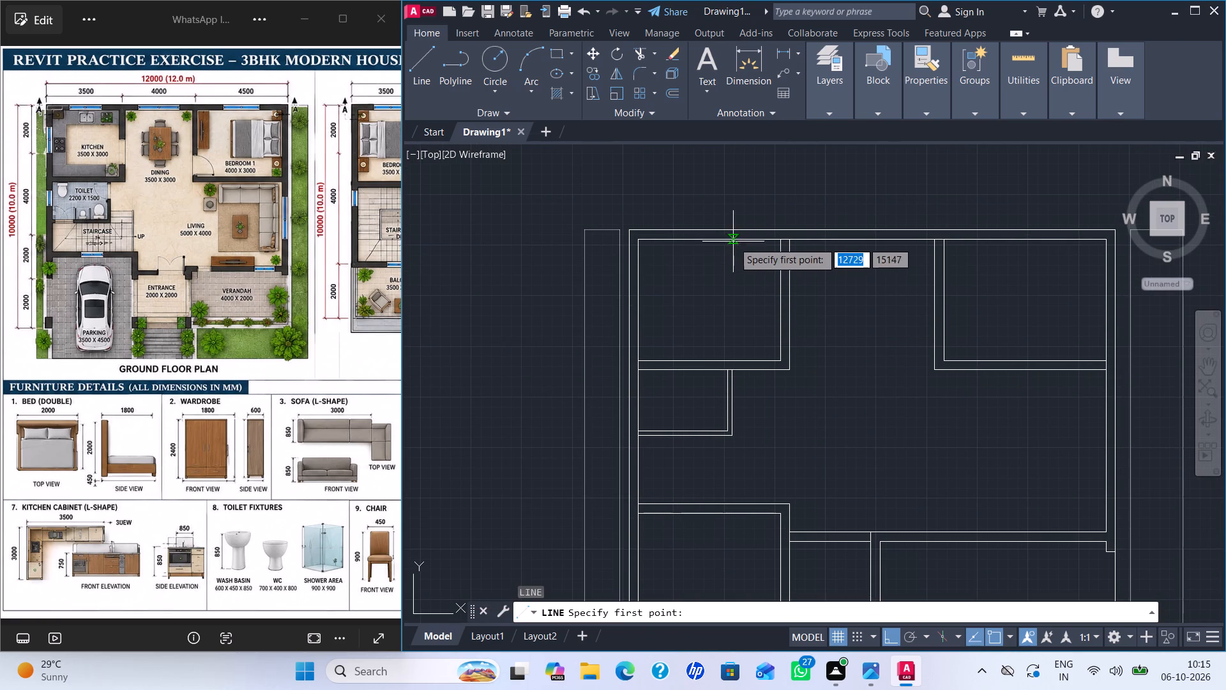
left_click(921, 109)
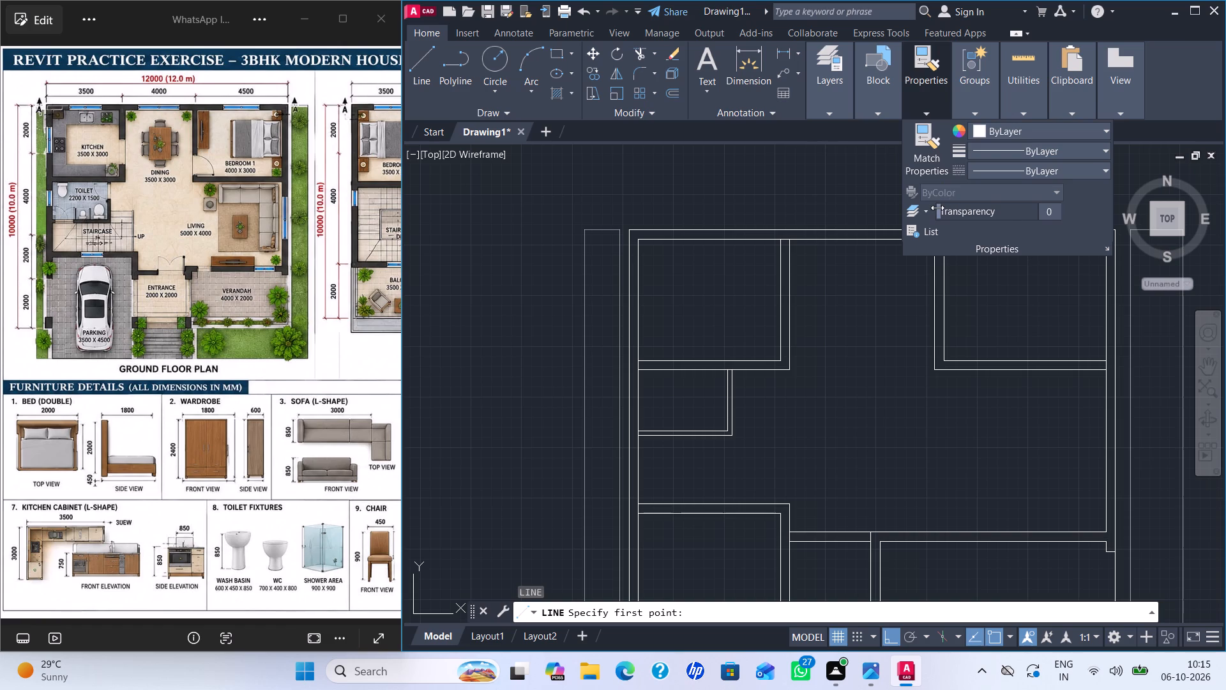
left_click_drag(937, 208, 1024, 216)
left_click_drag(1024, 216, 1033, 215)
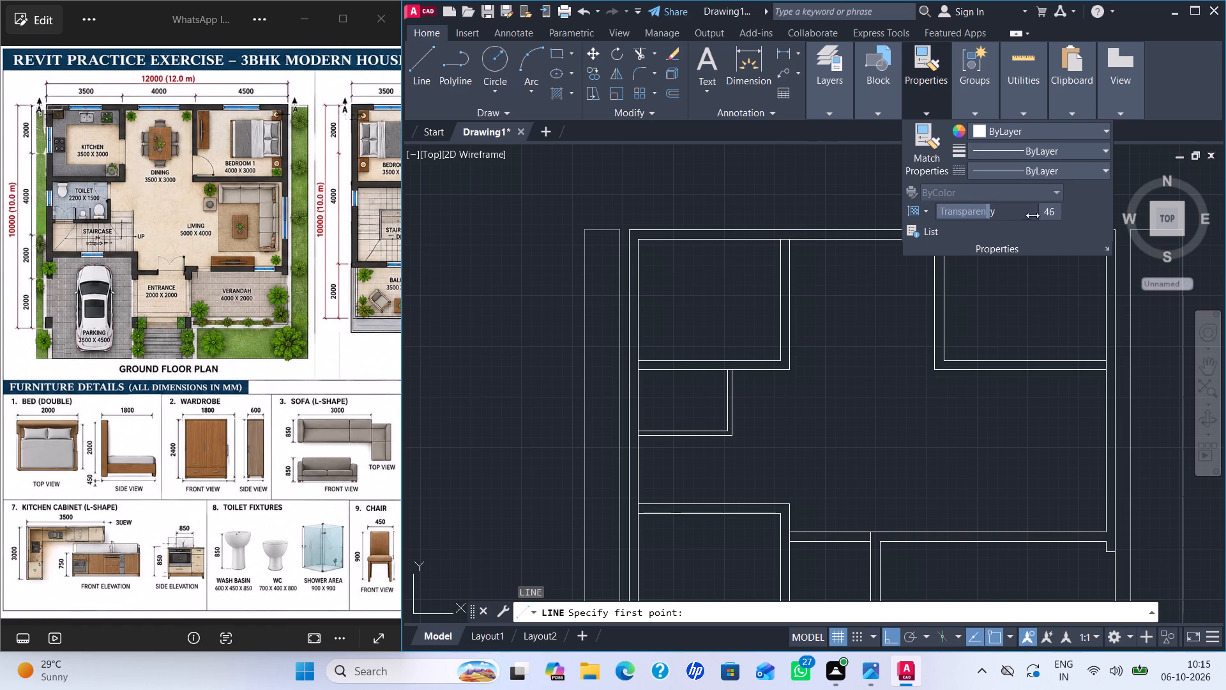
key("Escape")
Draw the faded L-shaped kitchen counter outline inside the kitchen, running from the right wall around to the bottom wall.
key("l")
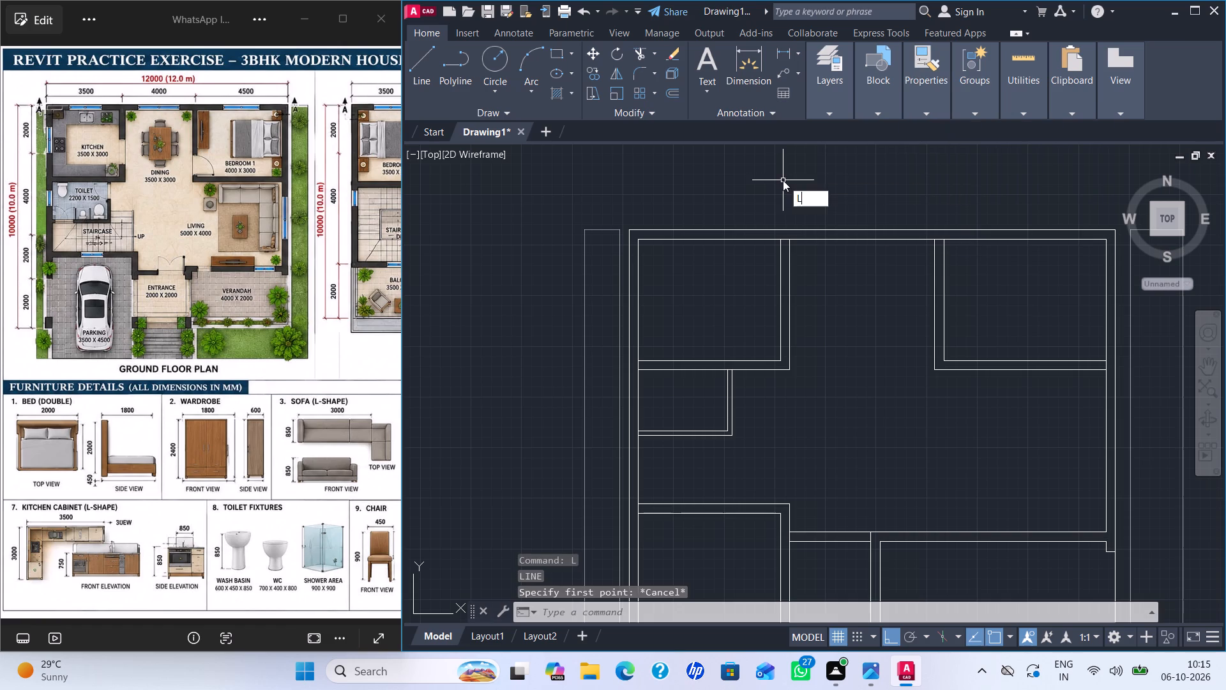
key("Return")
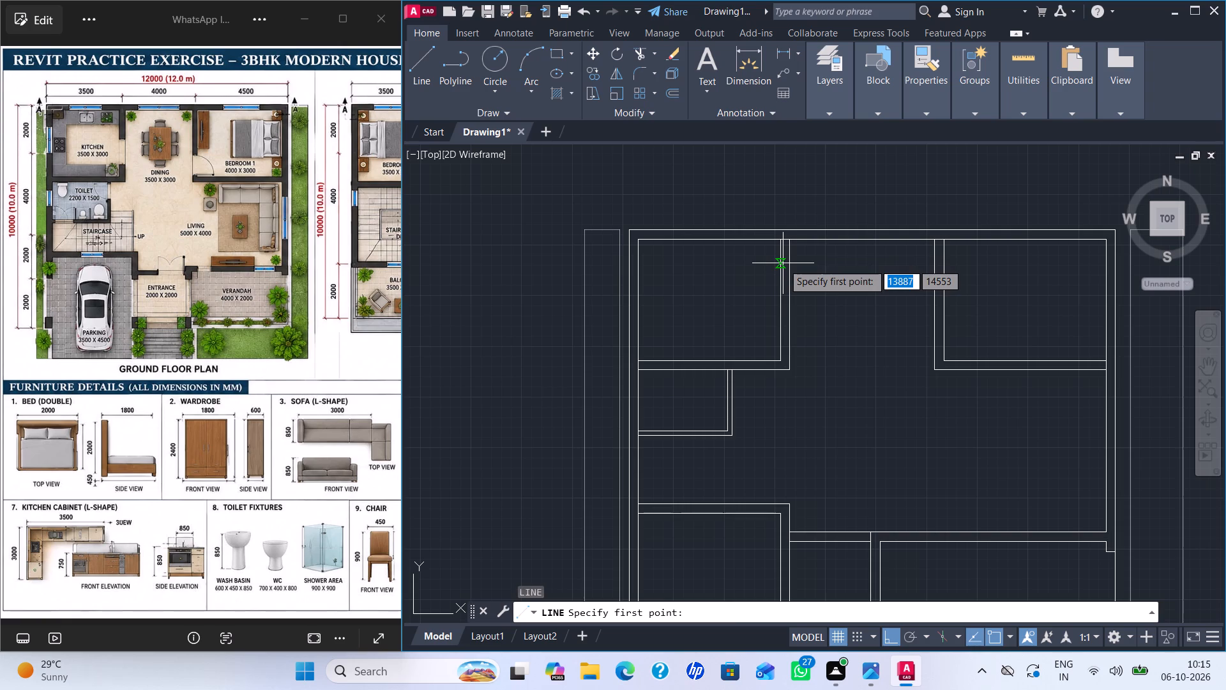
left_click(783, 263)
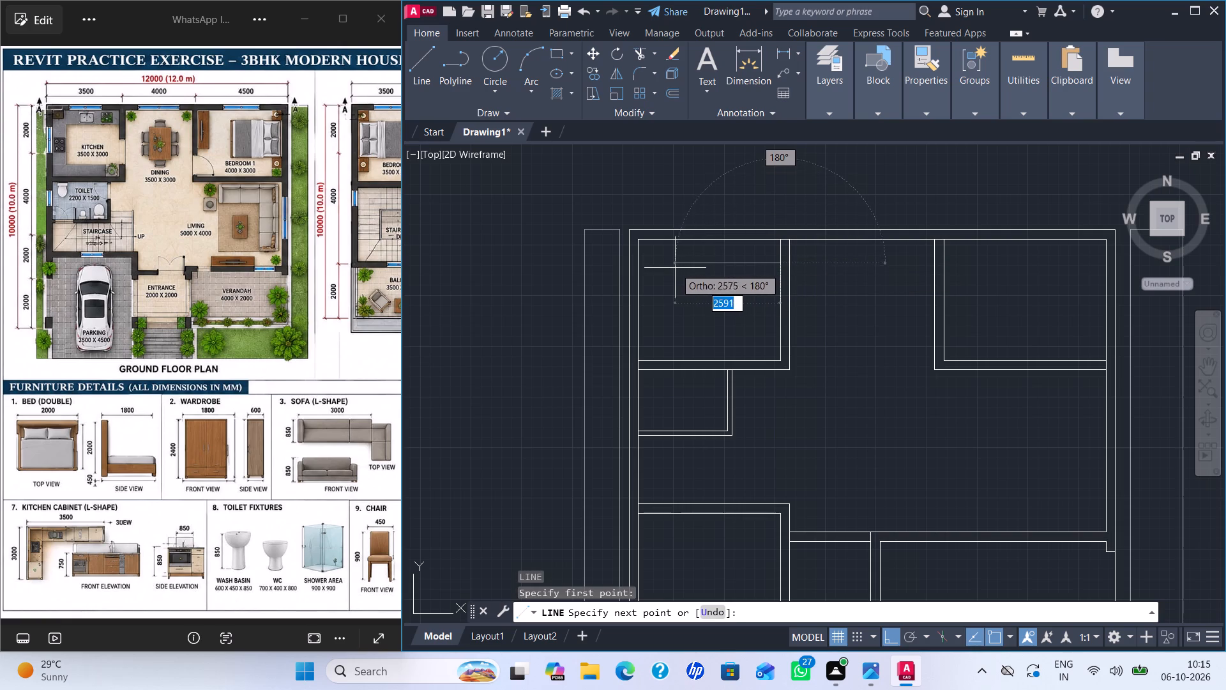
left_click(665, 267)
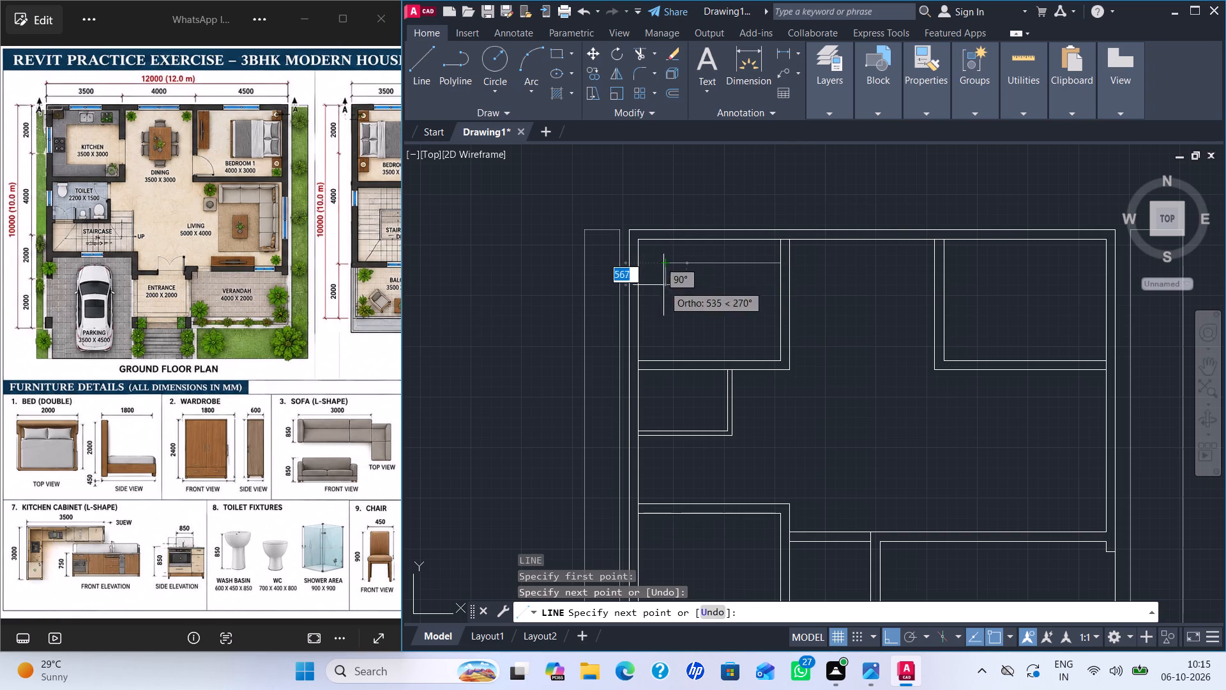
left_click(665, 341)
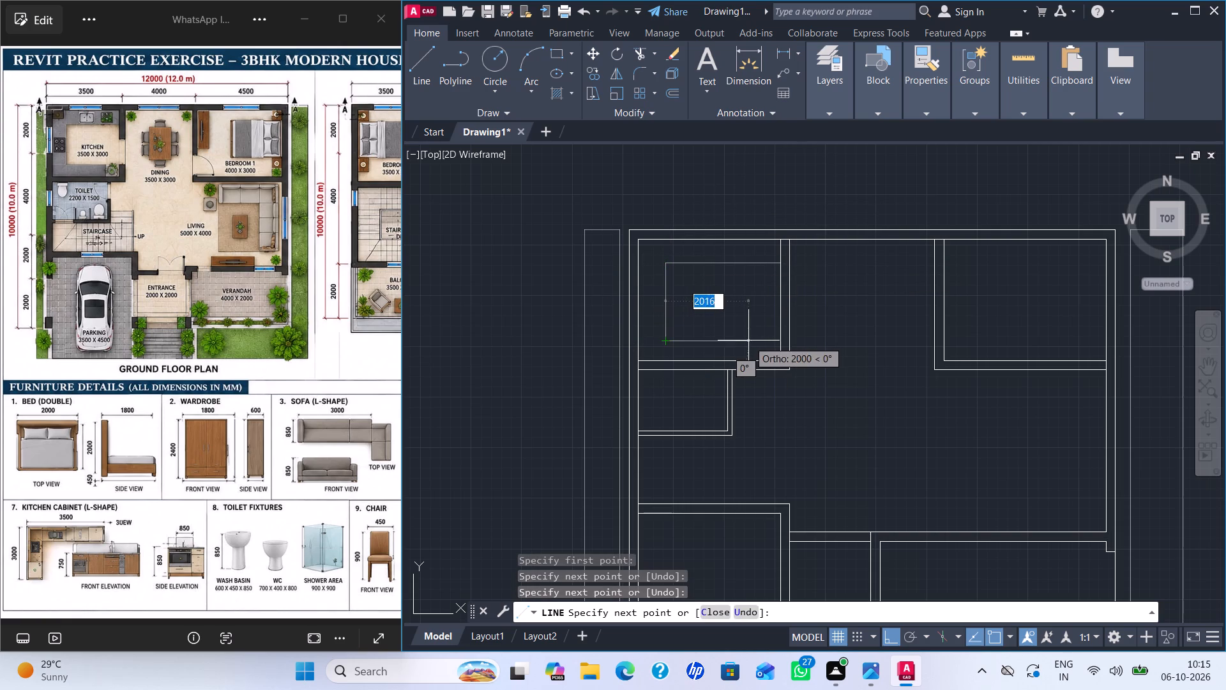
left_click(750, 341)
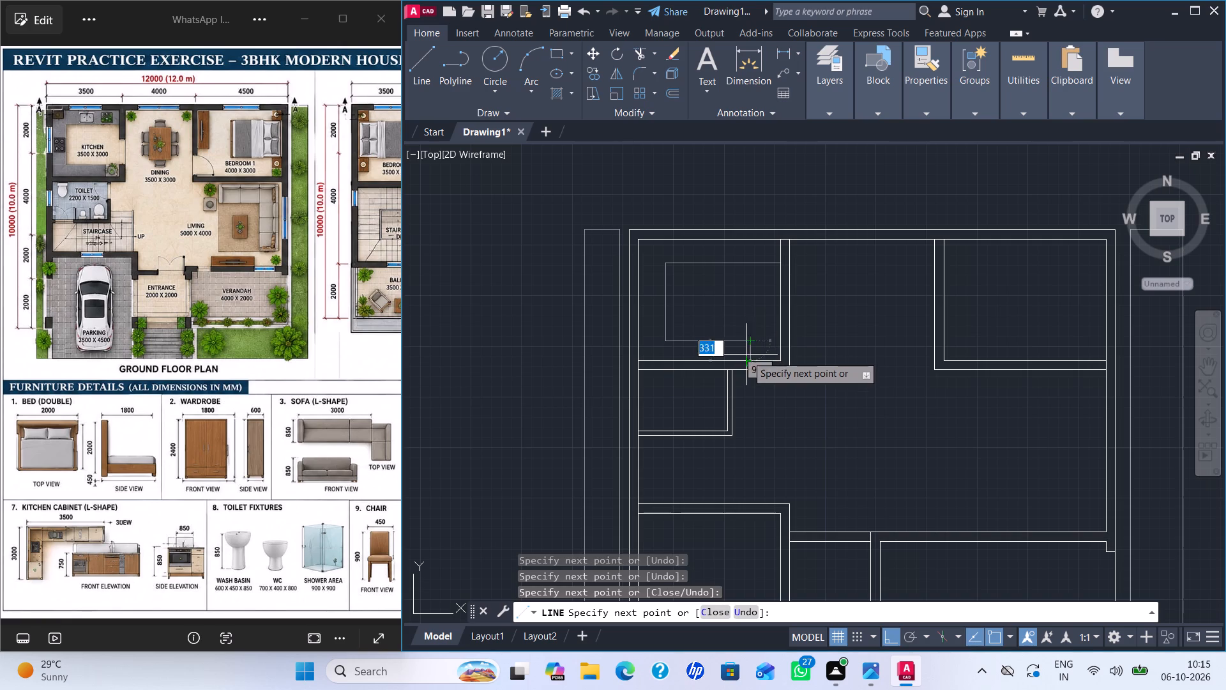
left_click(747, 363)
key("Escape")
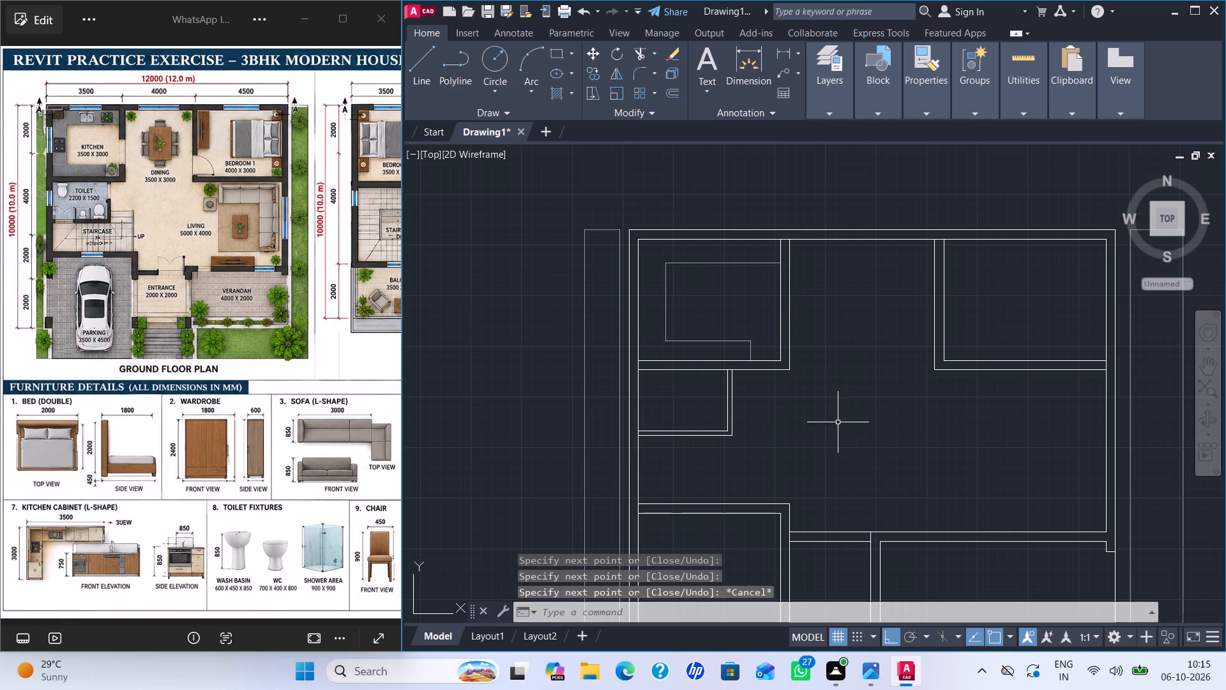
key("Escape")
Draw the staircase outline from the toilet's lower-right wall corner, about 1185 mm right and about 1695 mm down to the parking wall.
scroll(837, 414, "down", 2)
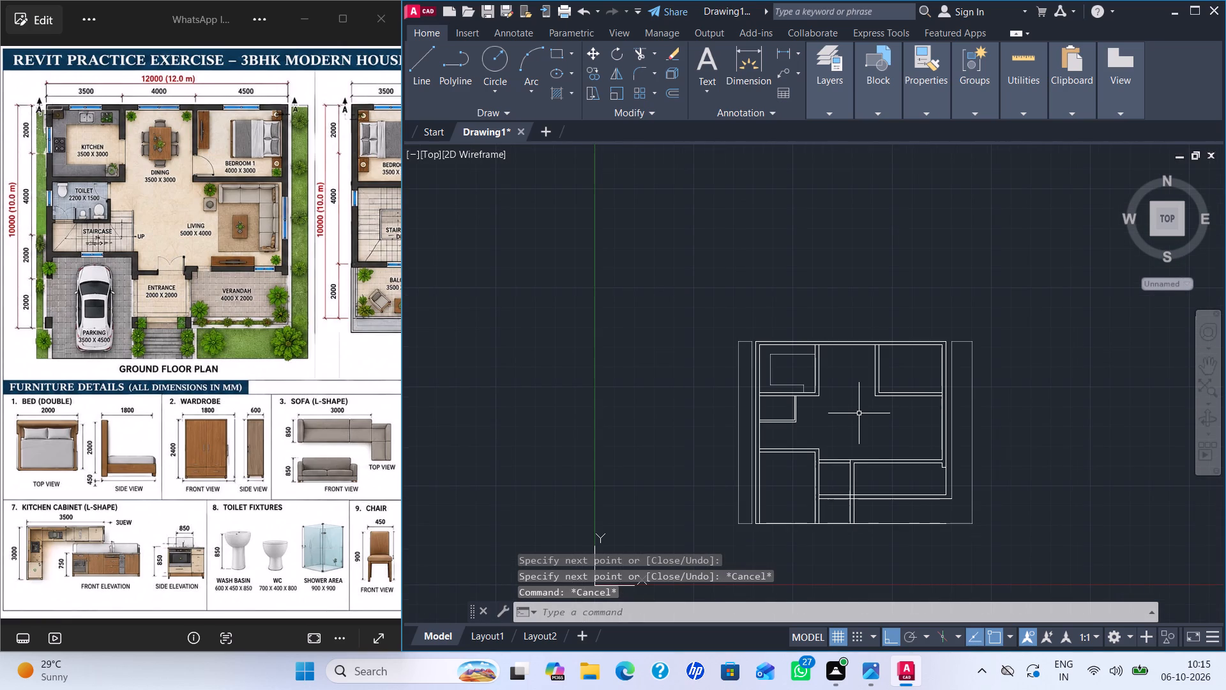
middle_click_drag(856, 402, 844, 310)
scroll(862, 342, "up", 2)
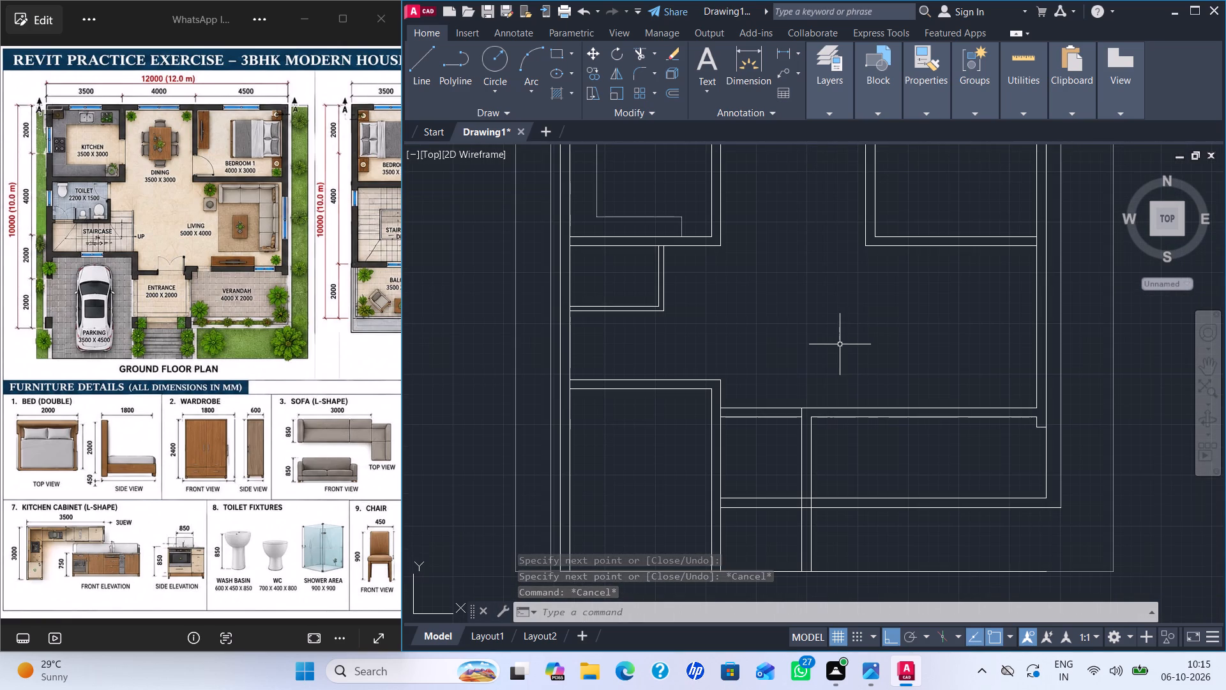
middle_click_drag(928, 338, 1007, 333)
middle_click_drag(882, 351, 921, 333)
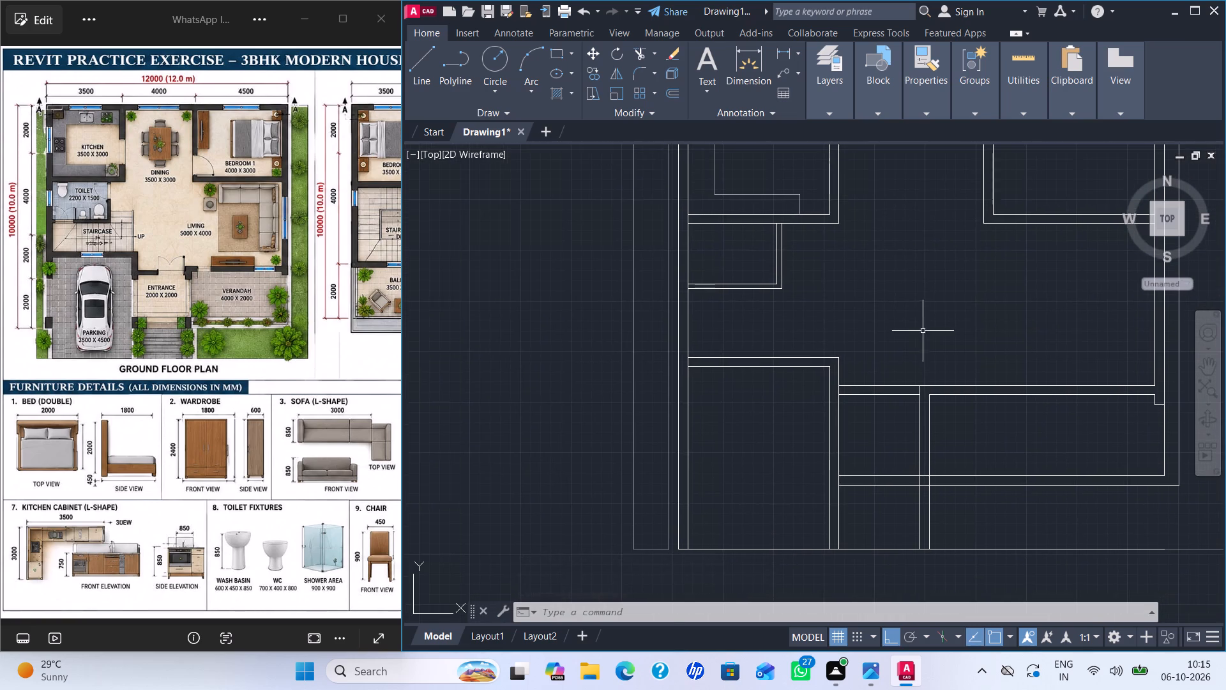
scroll(897, 342, "up", 2)
key("l")
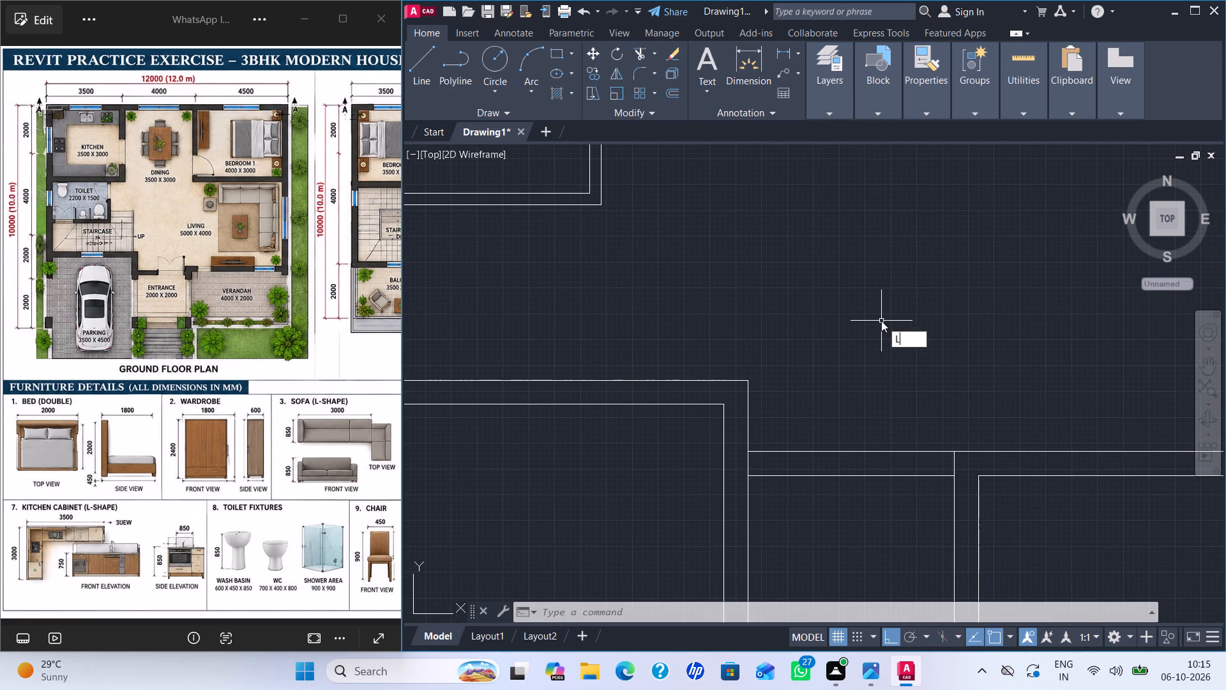
key("Return")
left_click(603, 204)
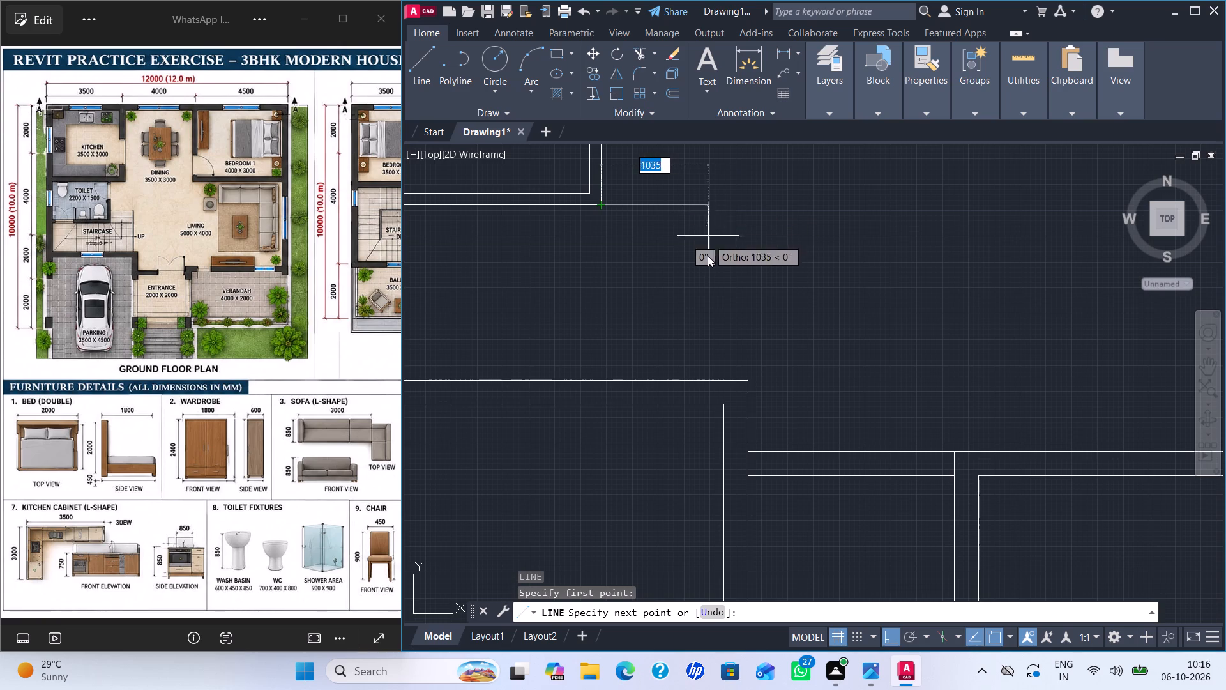
left_click(723, 206)
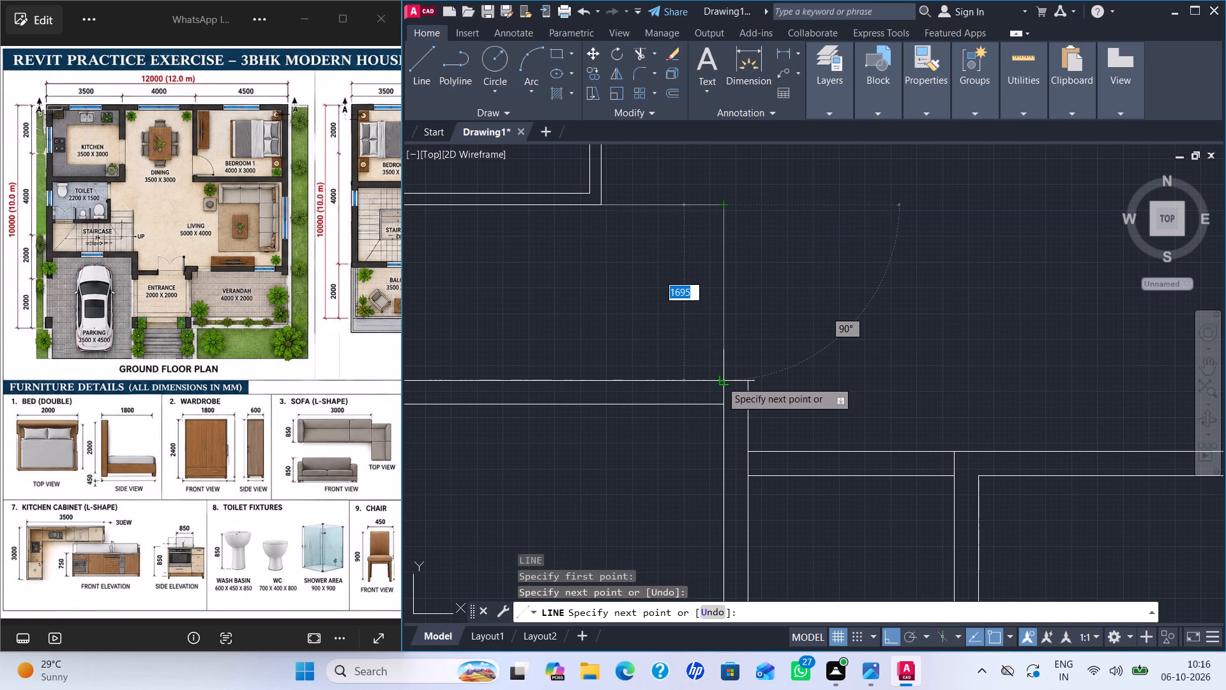
left_click(722, 379)
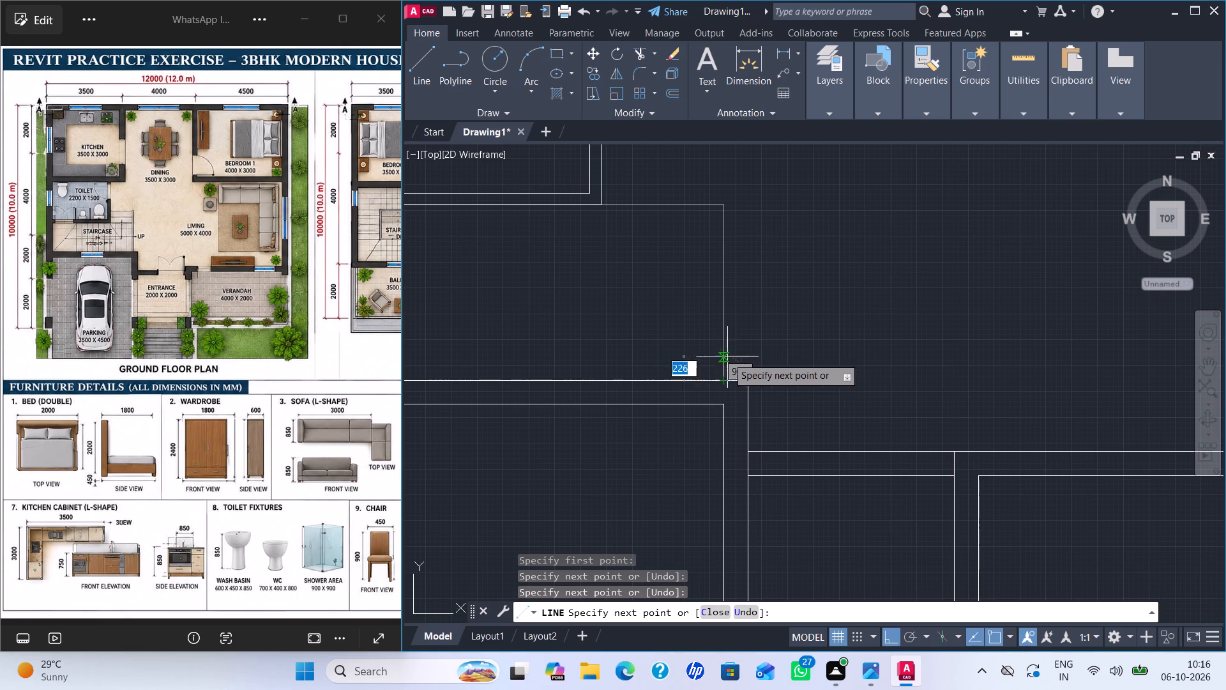
key("Escape")
Offset the staircase's vertical end line 100 mm outward, towards the living area.
key("o")
key("Return")
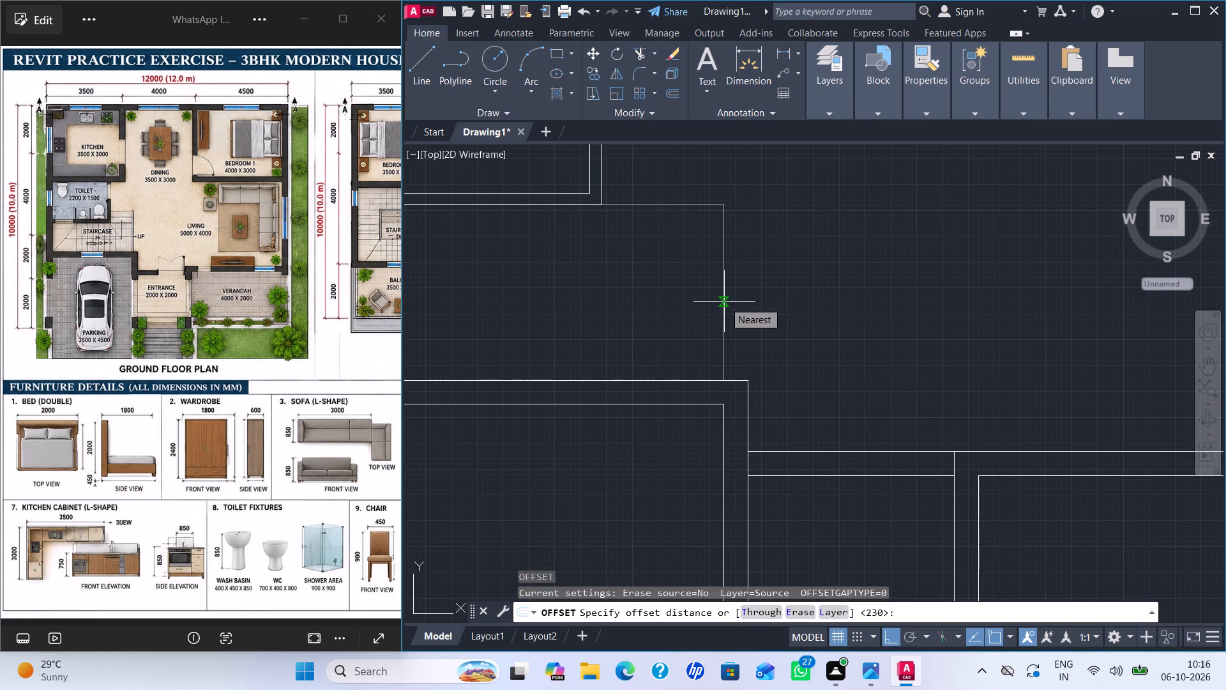
key("1")
key("0")
key("0")
key("Return")
left_click(720, 303)
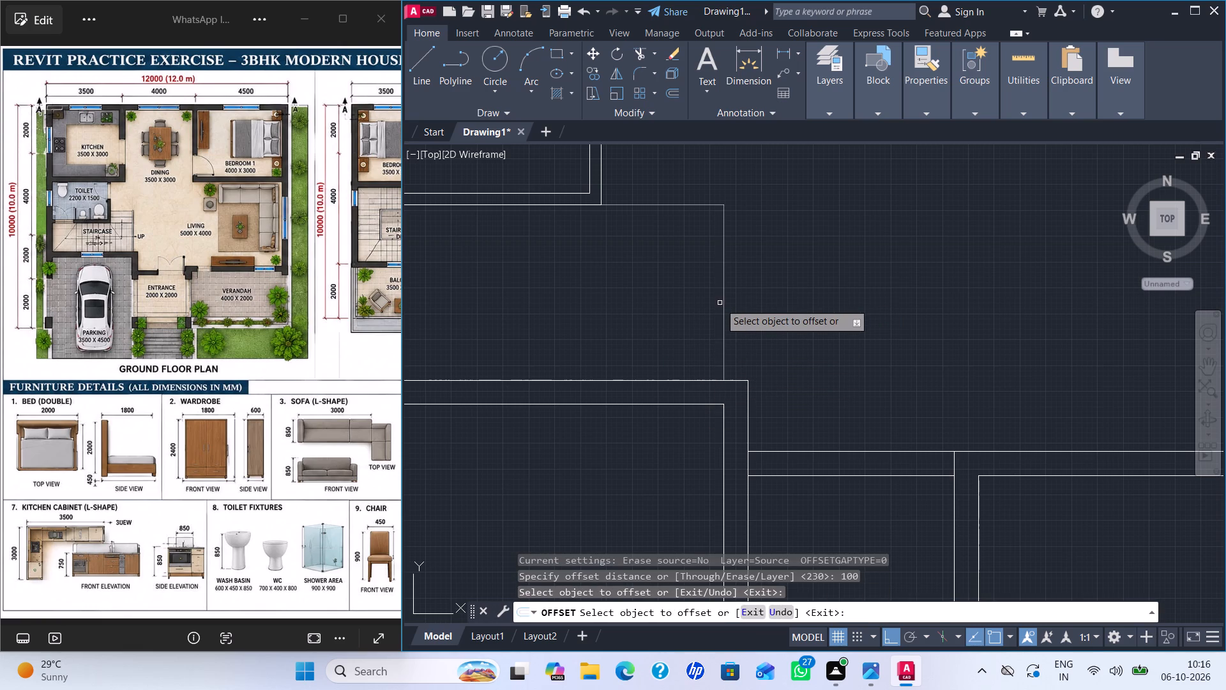
left_click(722, 297)
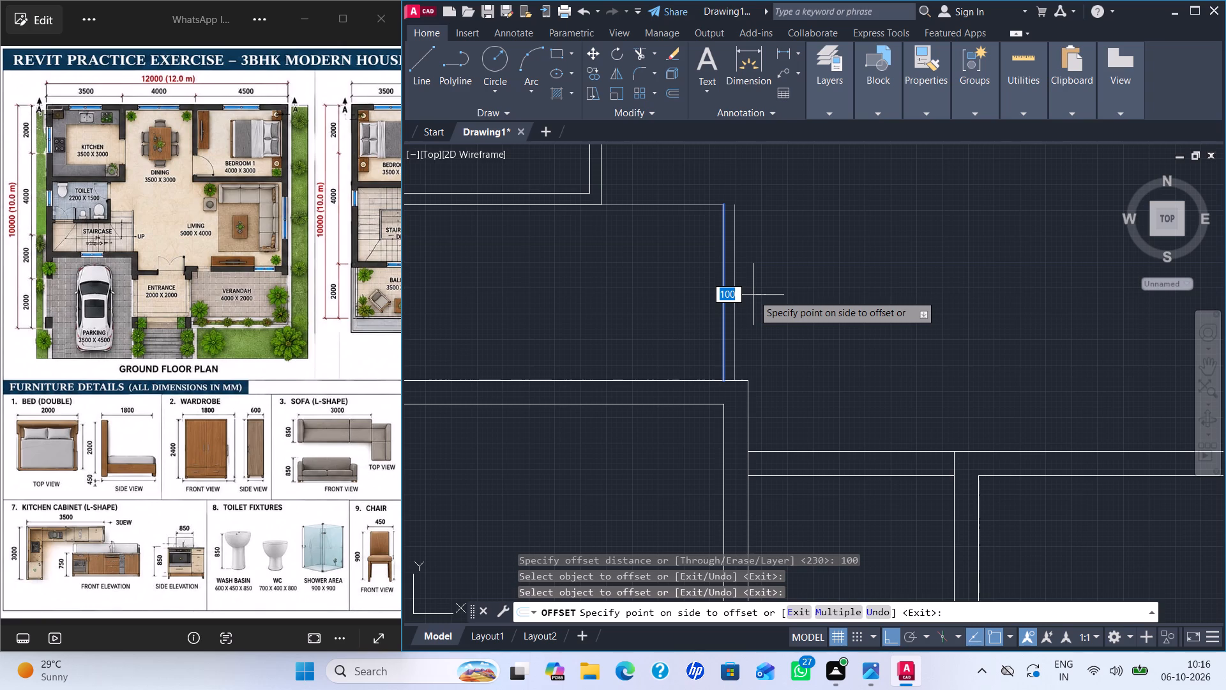
left_click(753, 295)
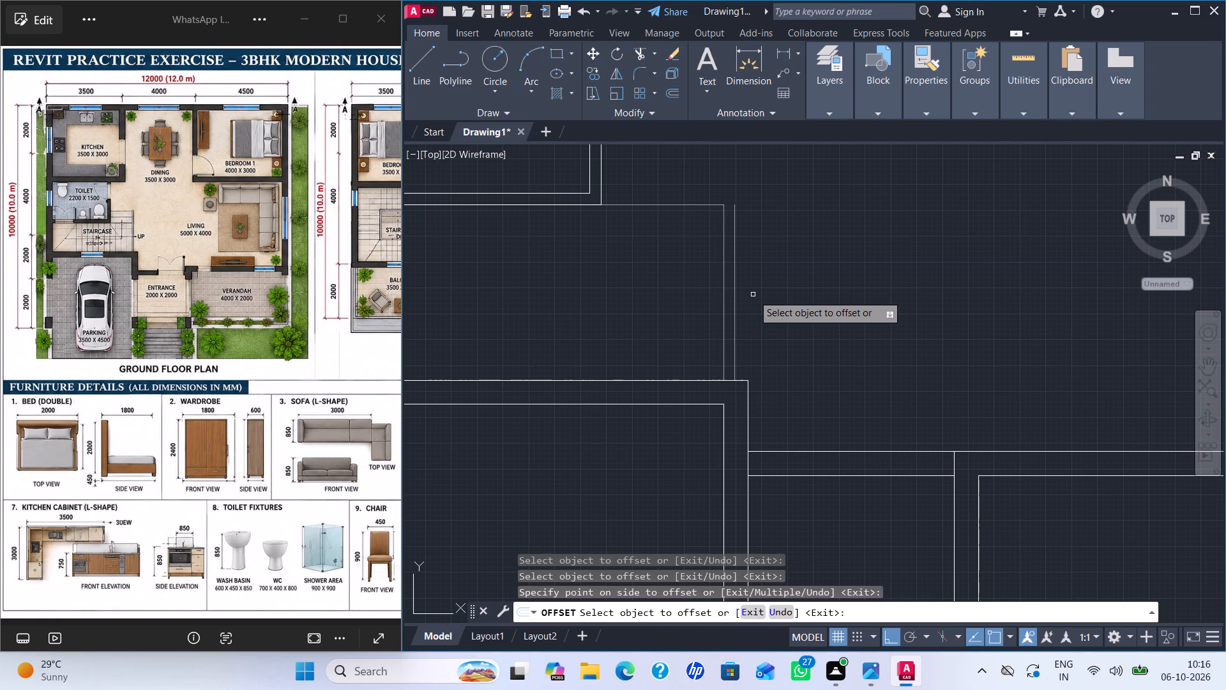
scroll(751, 282, "down", 1)
middle_click_drag(751, 282, 837, 295)
key("Escape")
key("Escape")
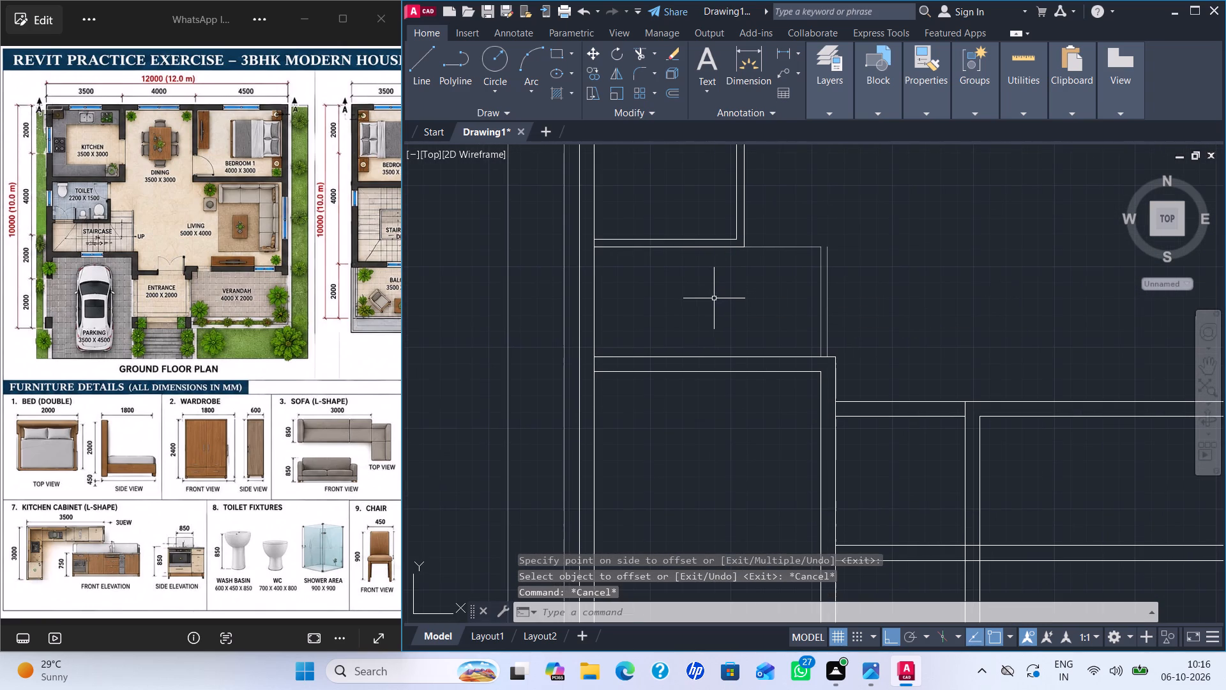
Array-copy the staircase's original vertical end line leftward as 10 treads spaced about 255 mm apart.
middle_click_drag(714, 298, 753, 292)
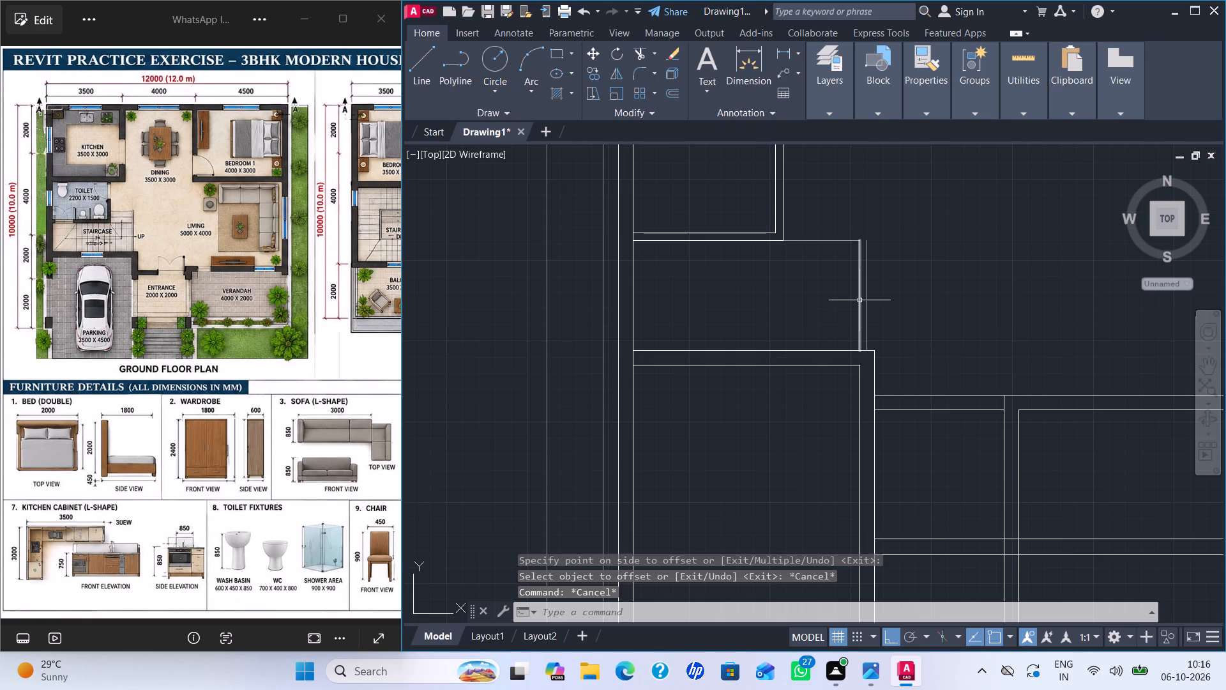
left_click(859, 300)
key("c")
key("o")
key("Return")
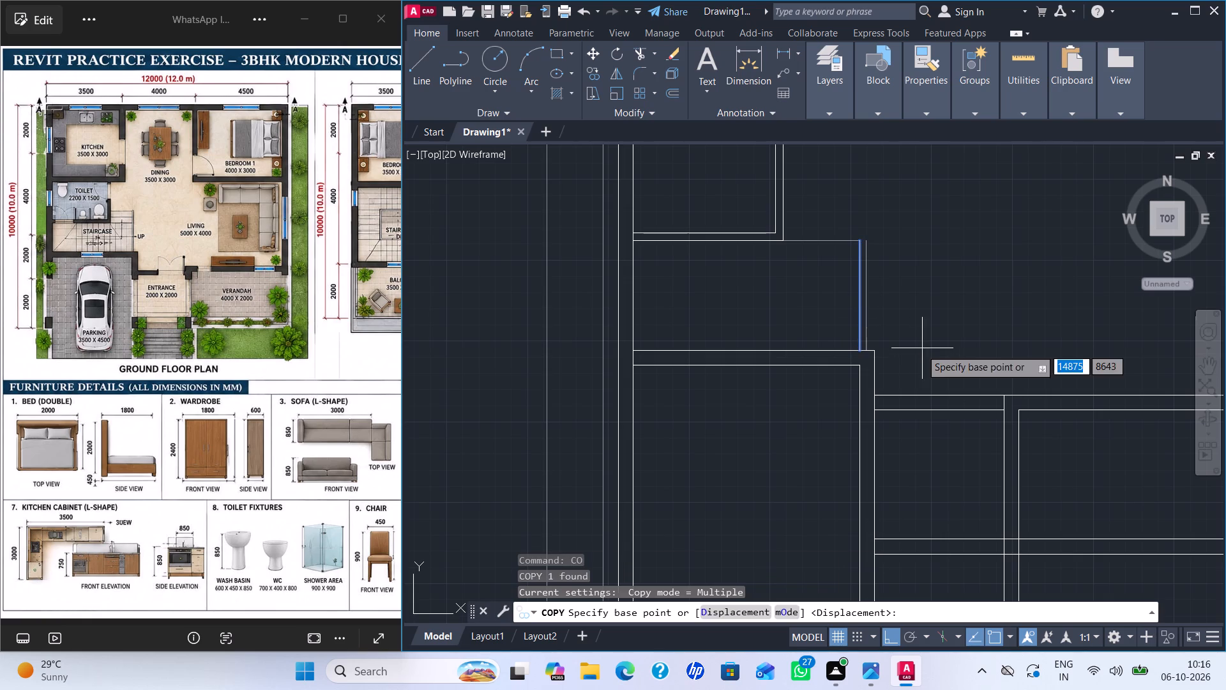
left_click(857, 348)
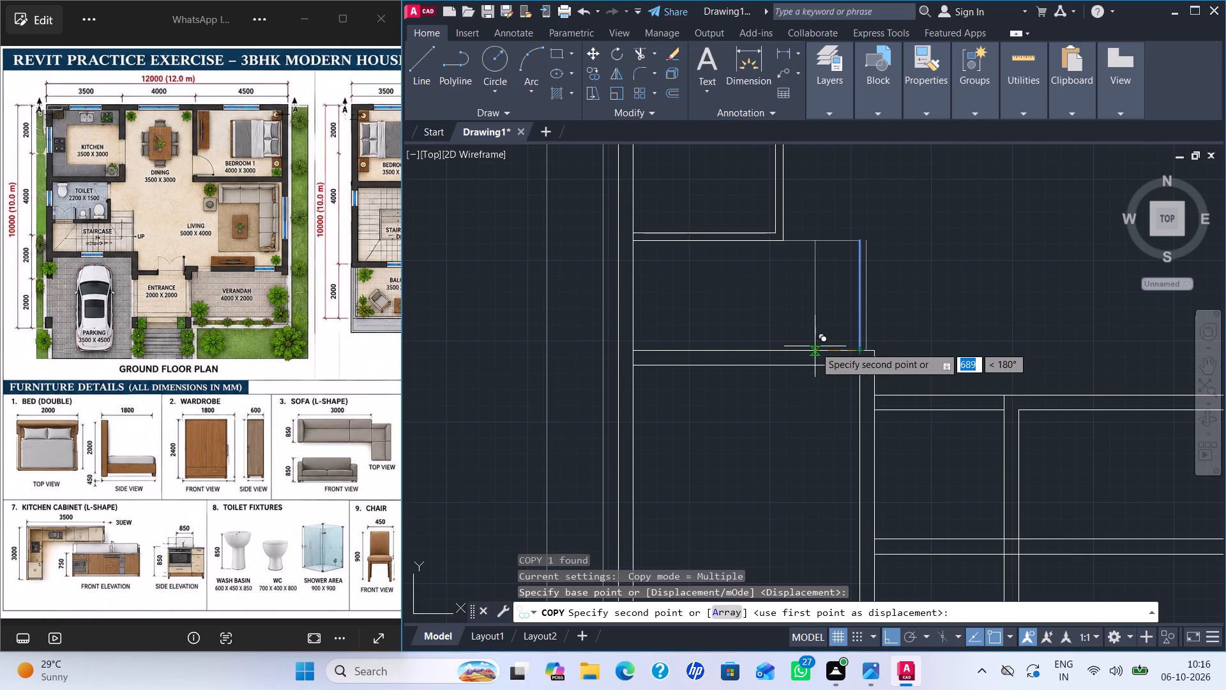
key("a")
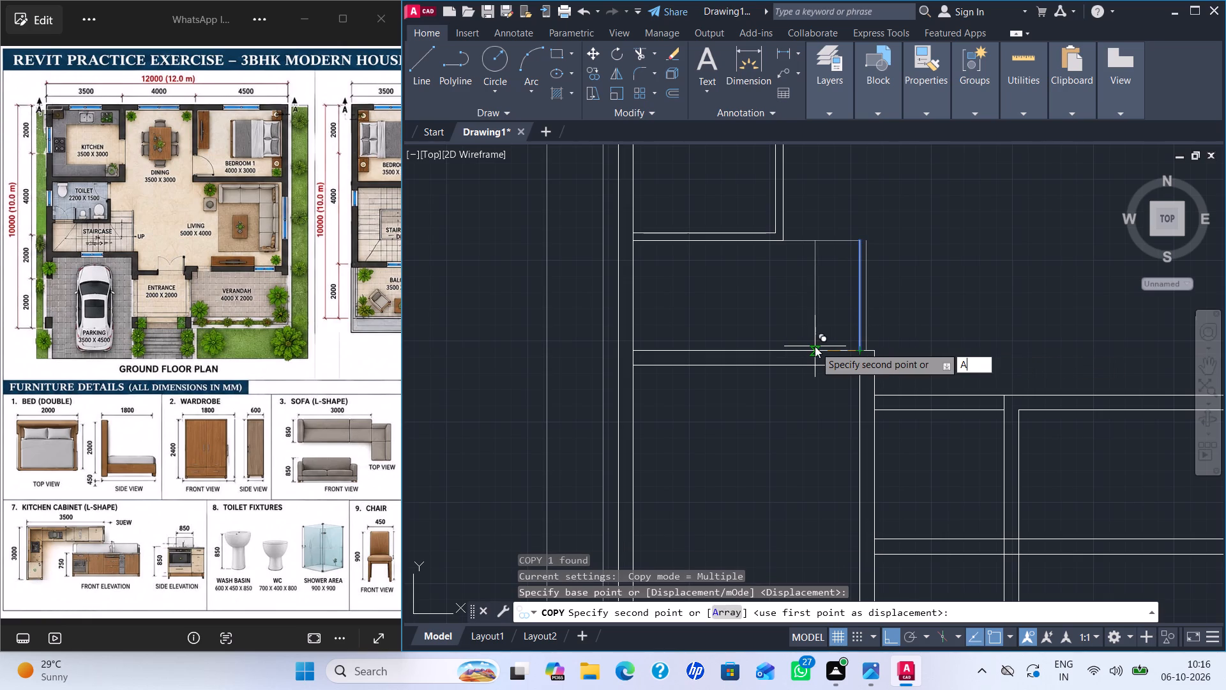
key("Return")
type("10")
key("Return")
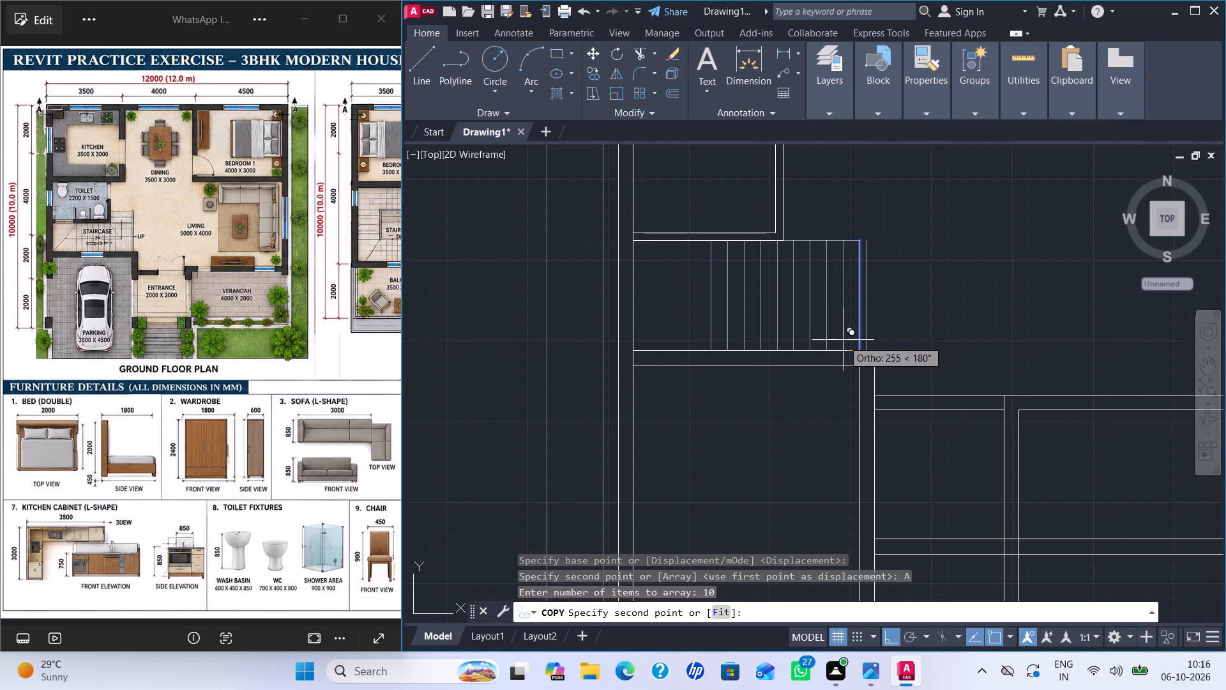
left_click(843, 340)
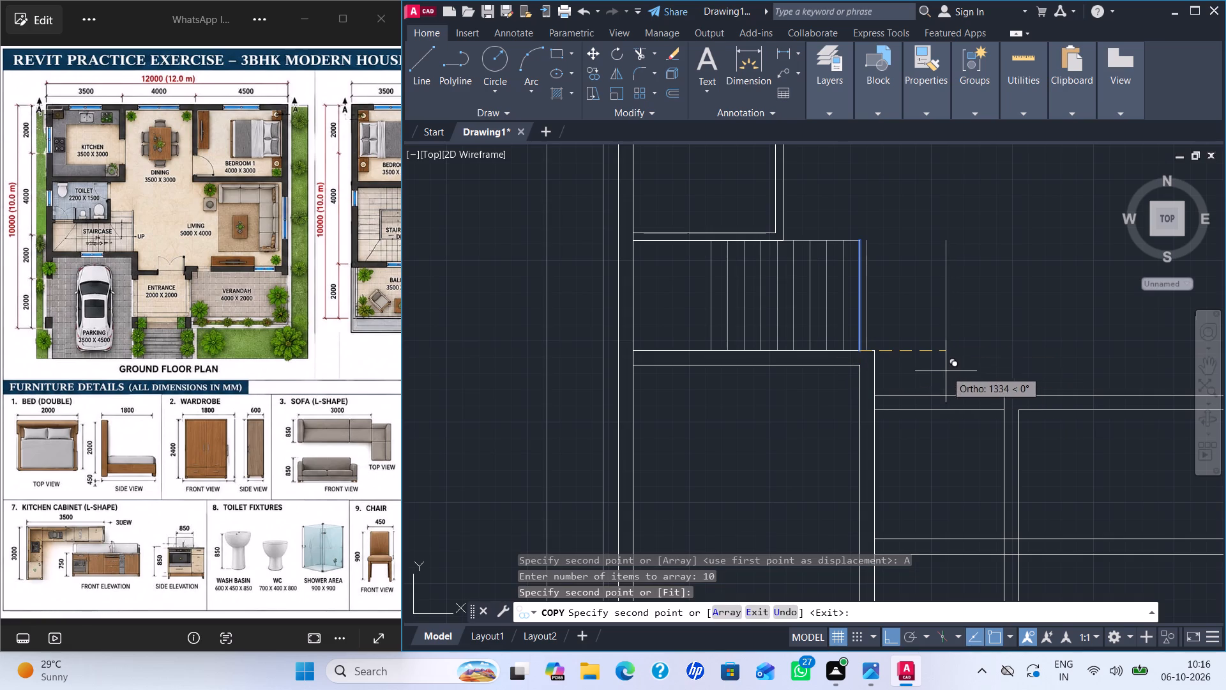
key("Escape")
key("Escape")
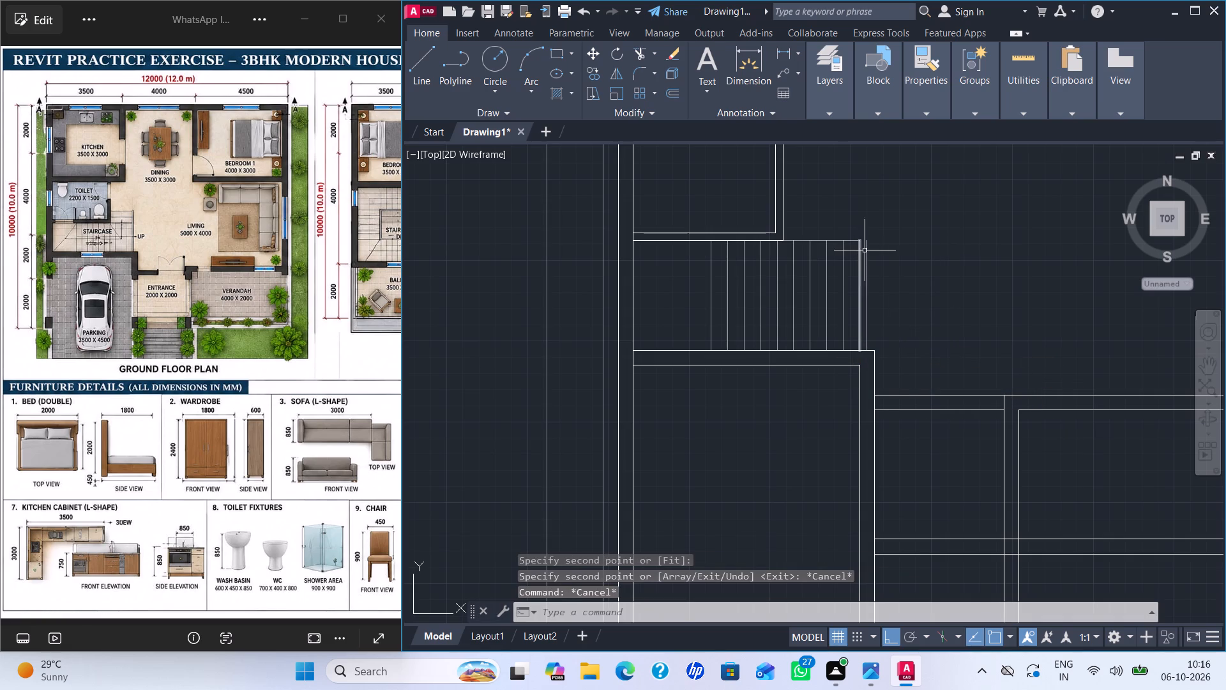
Move the staircase's offset outer end line about 50 mm back towards the treads.
scroll(869, 264, "up", 2)
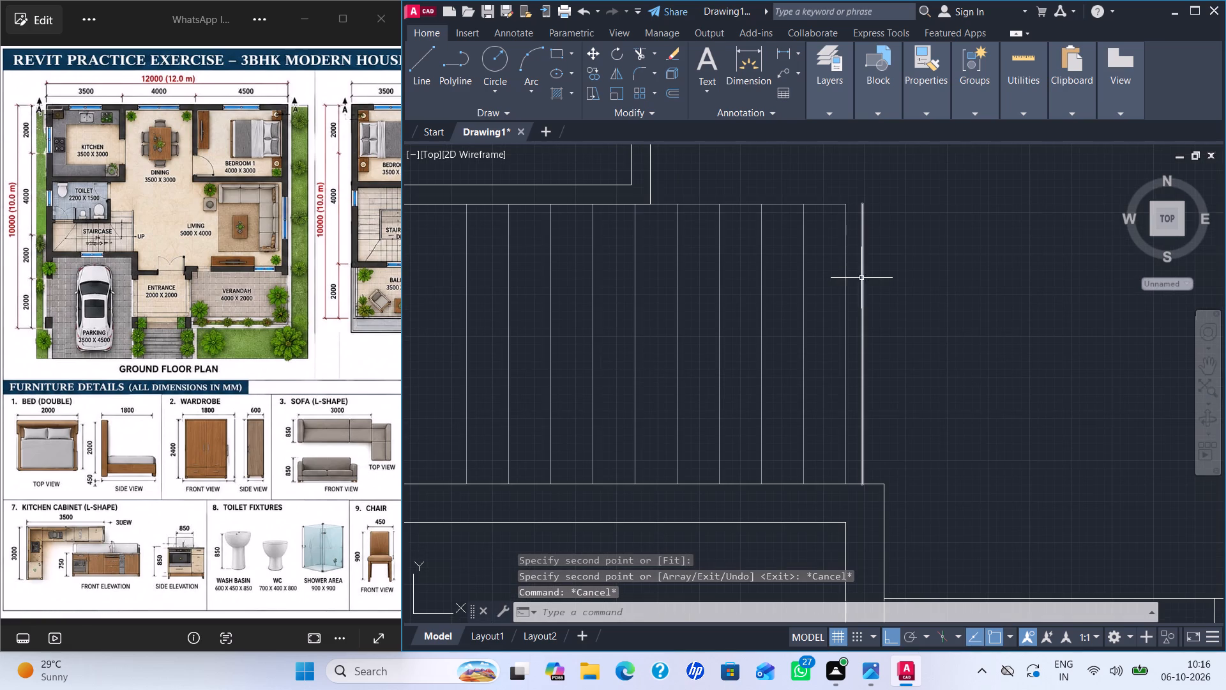
left_click(863, 278)
key("m")
key("Return")
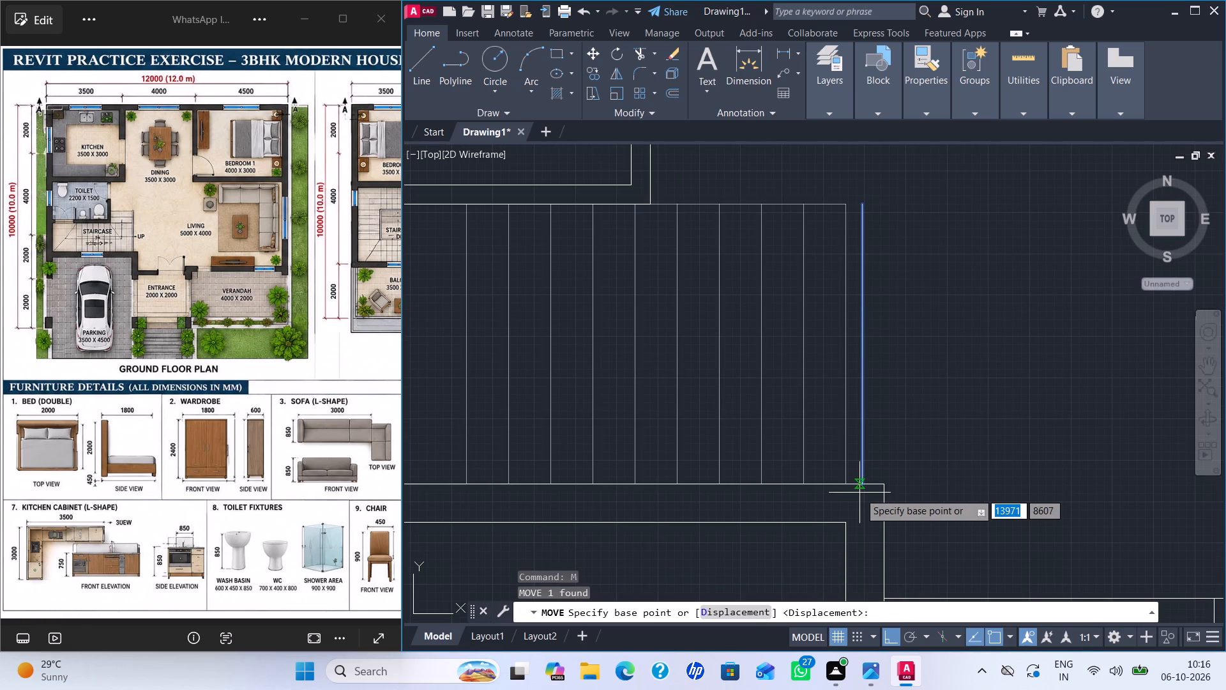
left_click(864, 483)
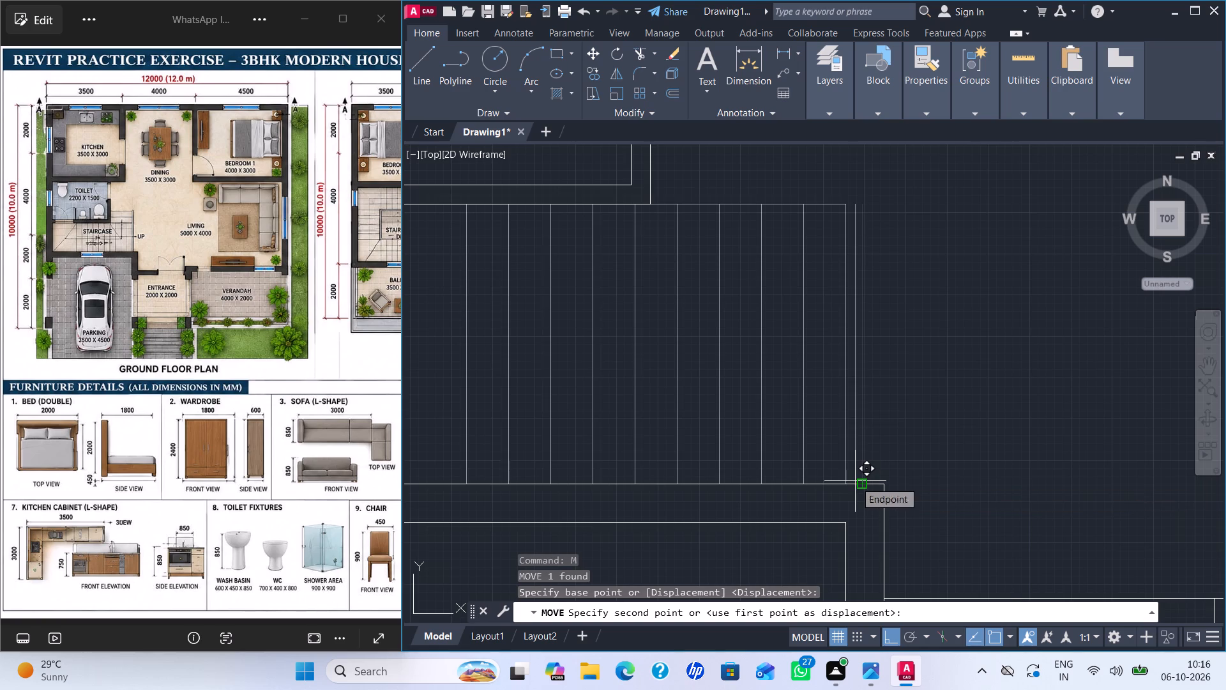
left_click(855, 481)
left_click(861, 468)
key("m")
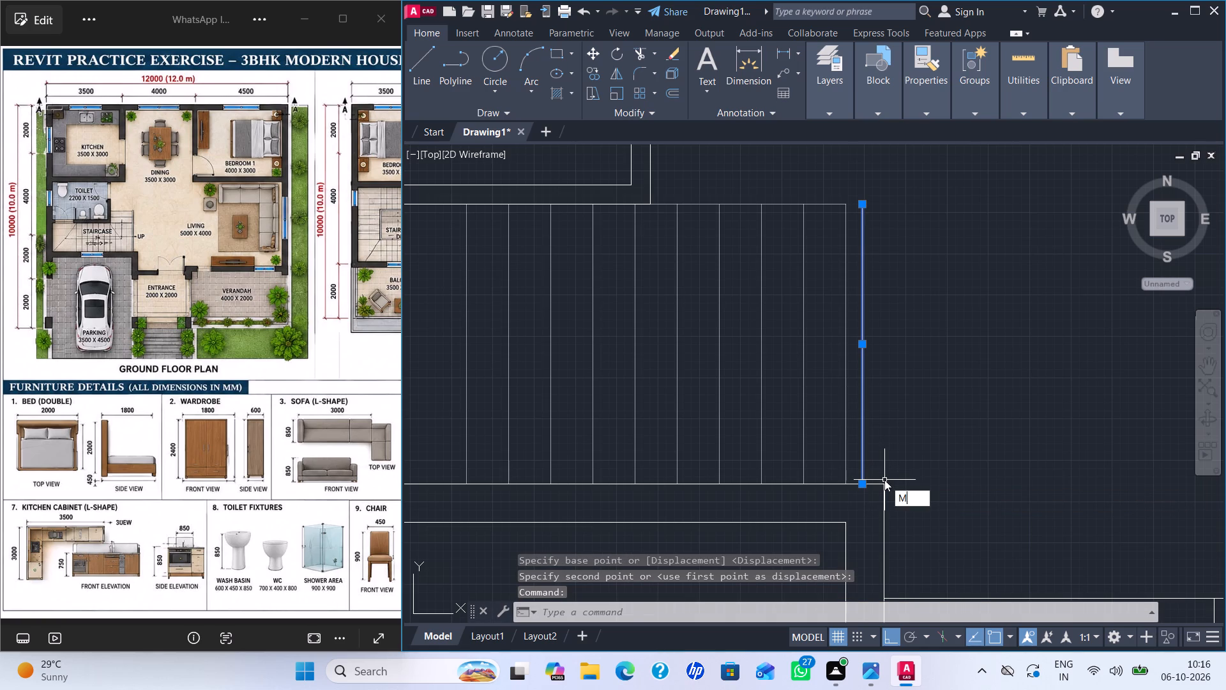
key("Return")
scroll(861, 489, "up", 3)
left_click(868, 471)
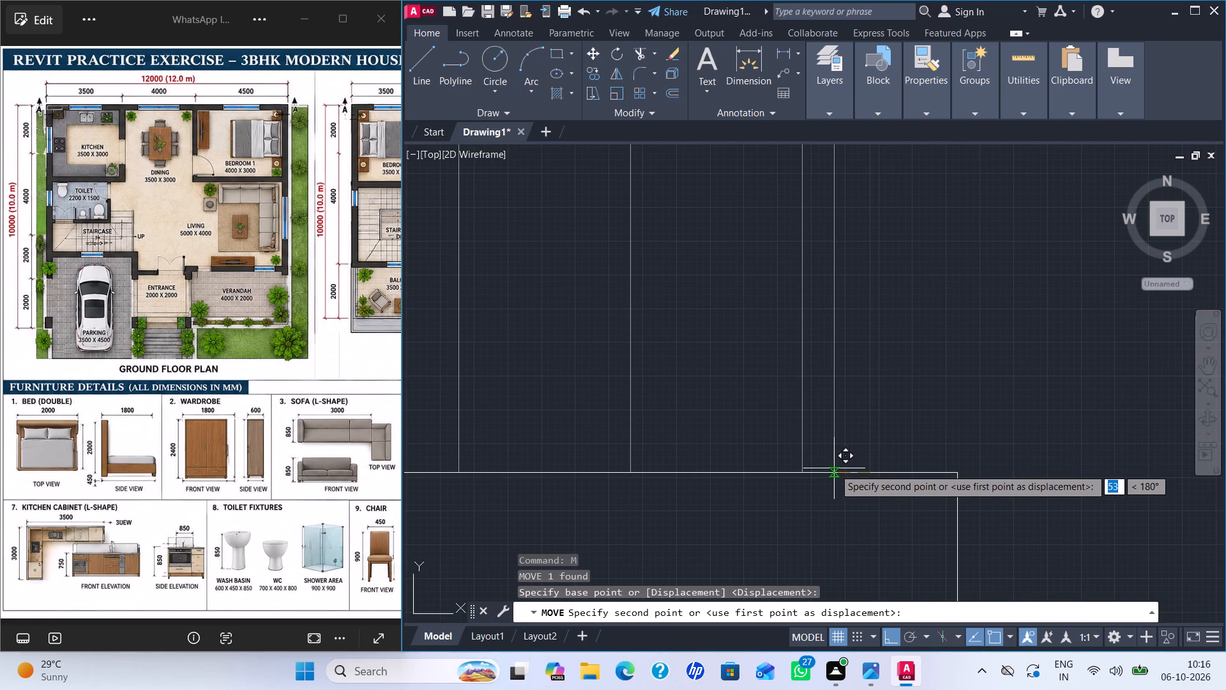
left_click(838, 468)
scroll(903, 419, "down", 5)
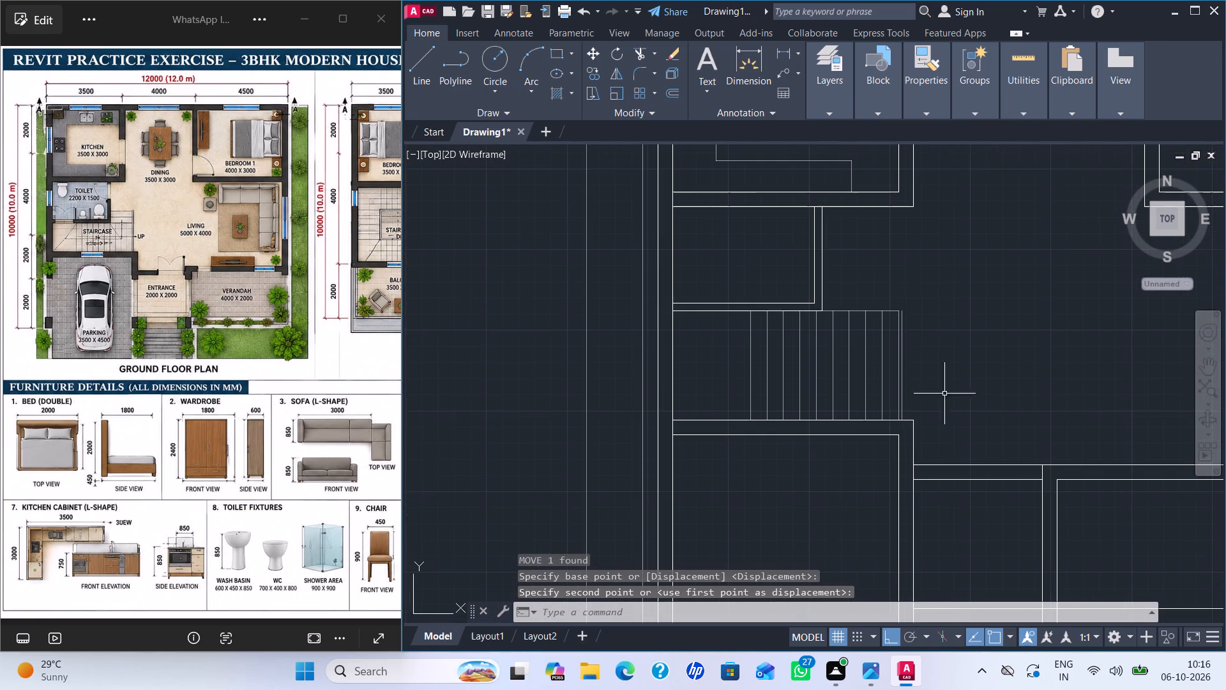
Array-copy the staircase's short top edge line beside the toilet upward as 3 items spaced about 220 mm apart.
middle_click_drag(945, 355, 935, 415)
middle_click_drag(921, 344, 900, 352)
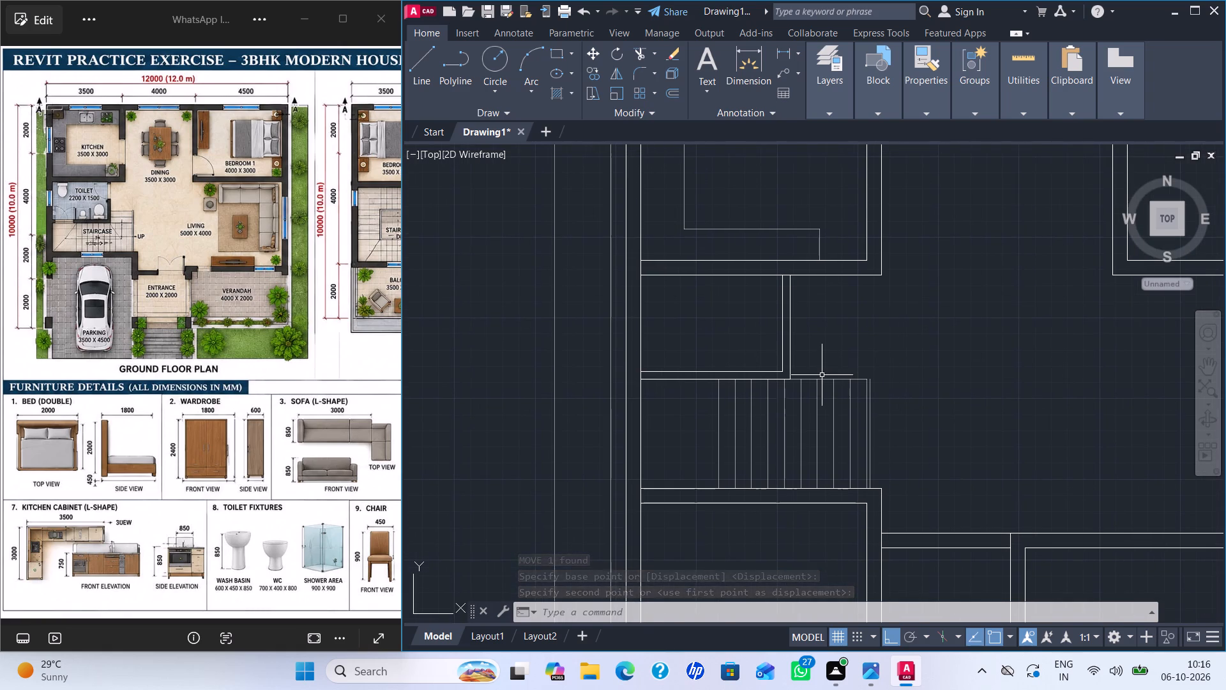
scroll(822, 375, "up", 2)
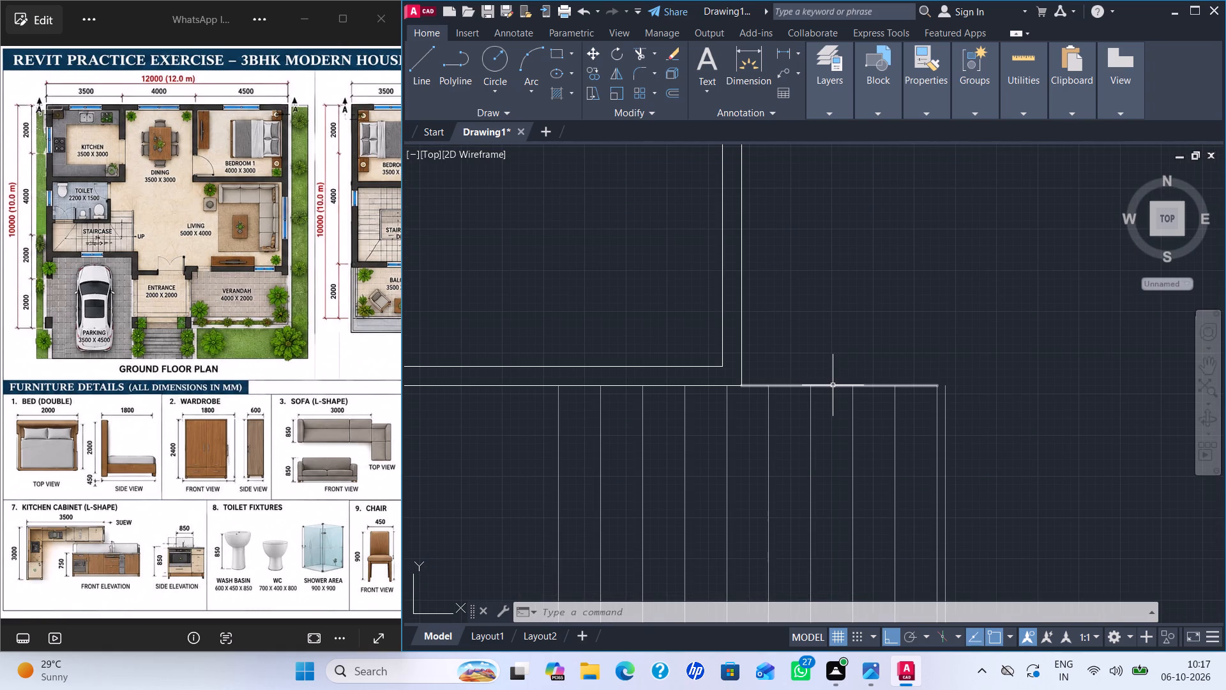
left_click(833, 385)
key("c")
key("o")
key("Return")
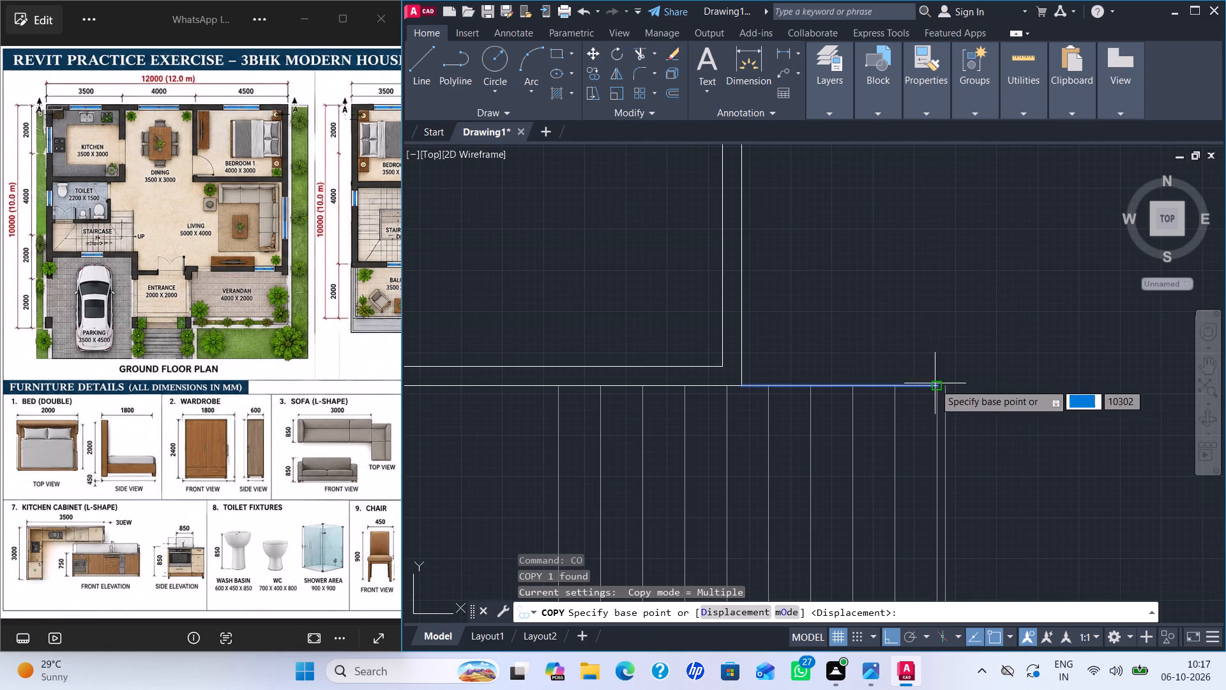
left_click(933, 384)
key("a")
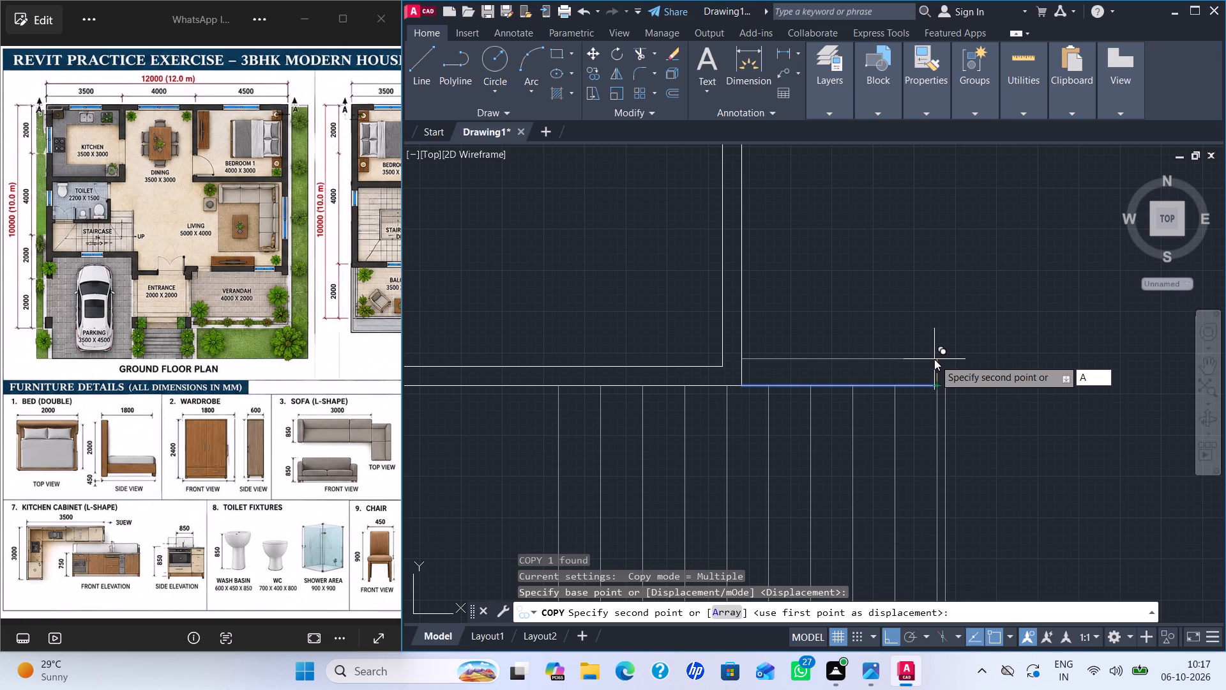
key("Return")
key("3")
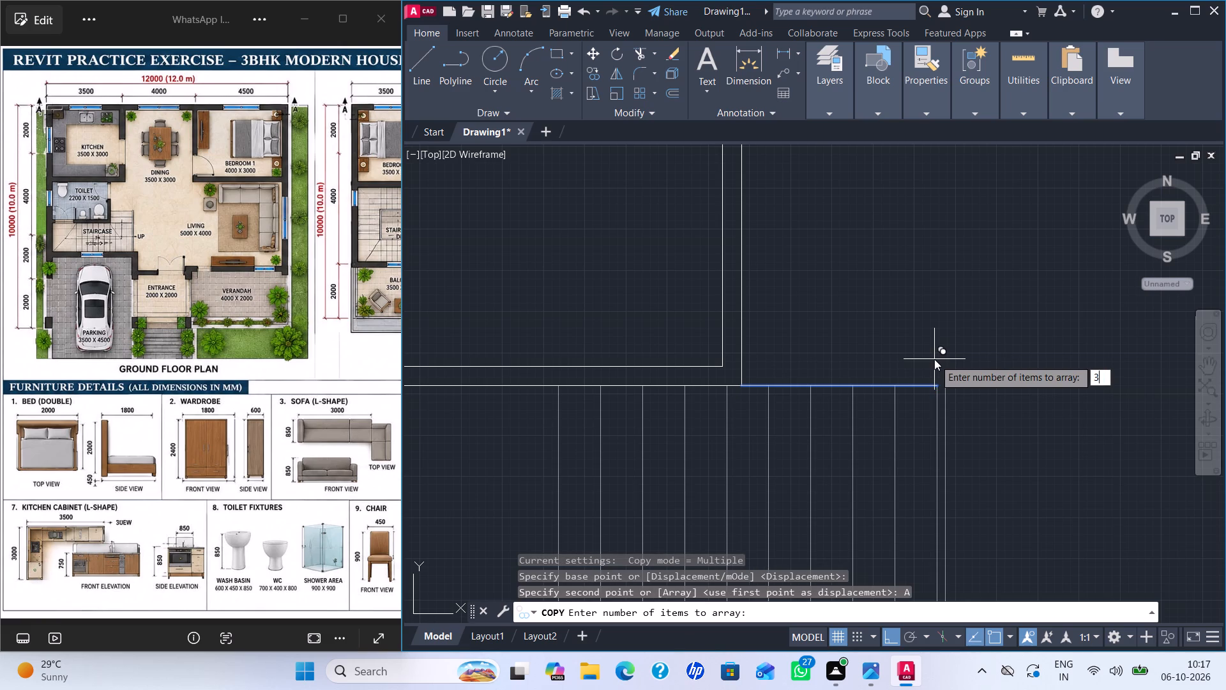
key("Return")
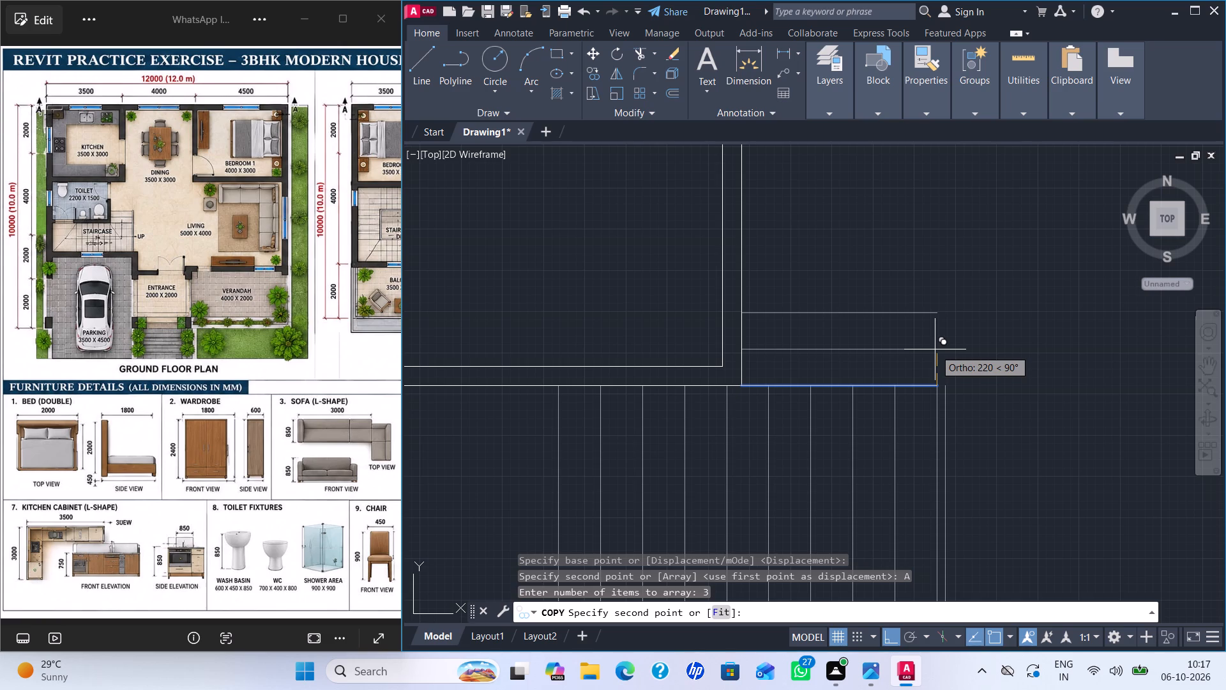
left_click(935, 349)
scroll(987, 356, "down", 1)
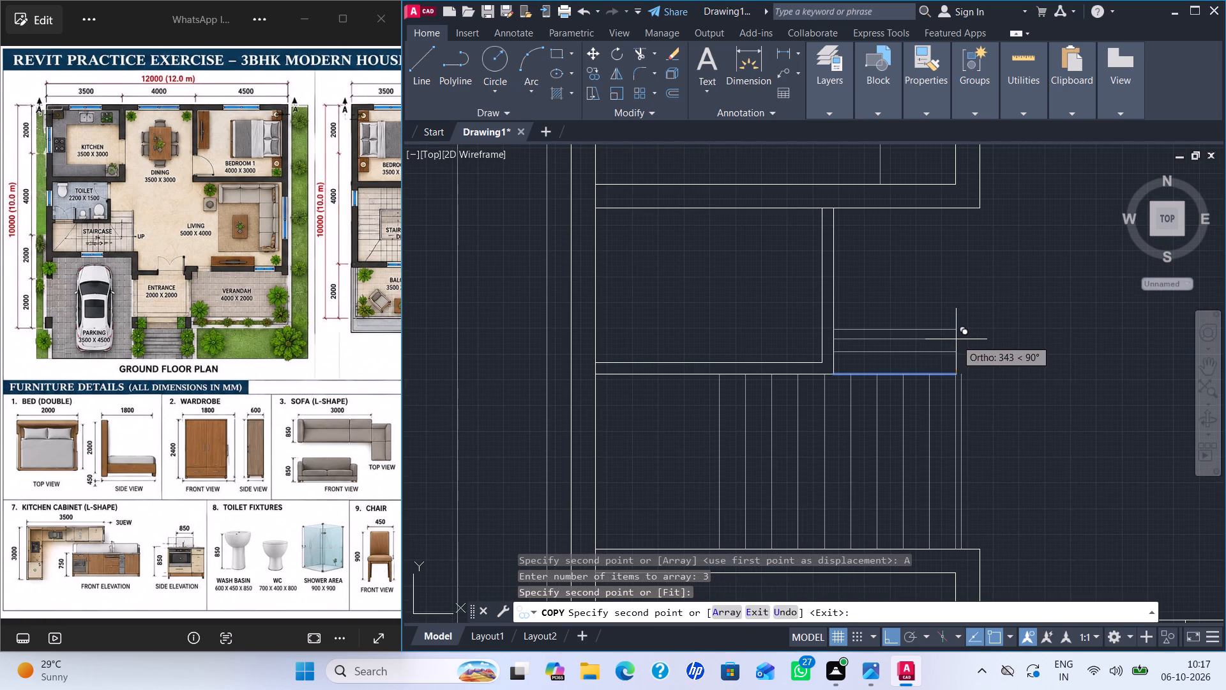
key("Escape")
key("Escape")
Draw a short horizontal line continuing the uppermost step line outward past the staircase's end lines.
scroll(968, 412, "up", 2)
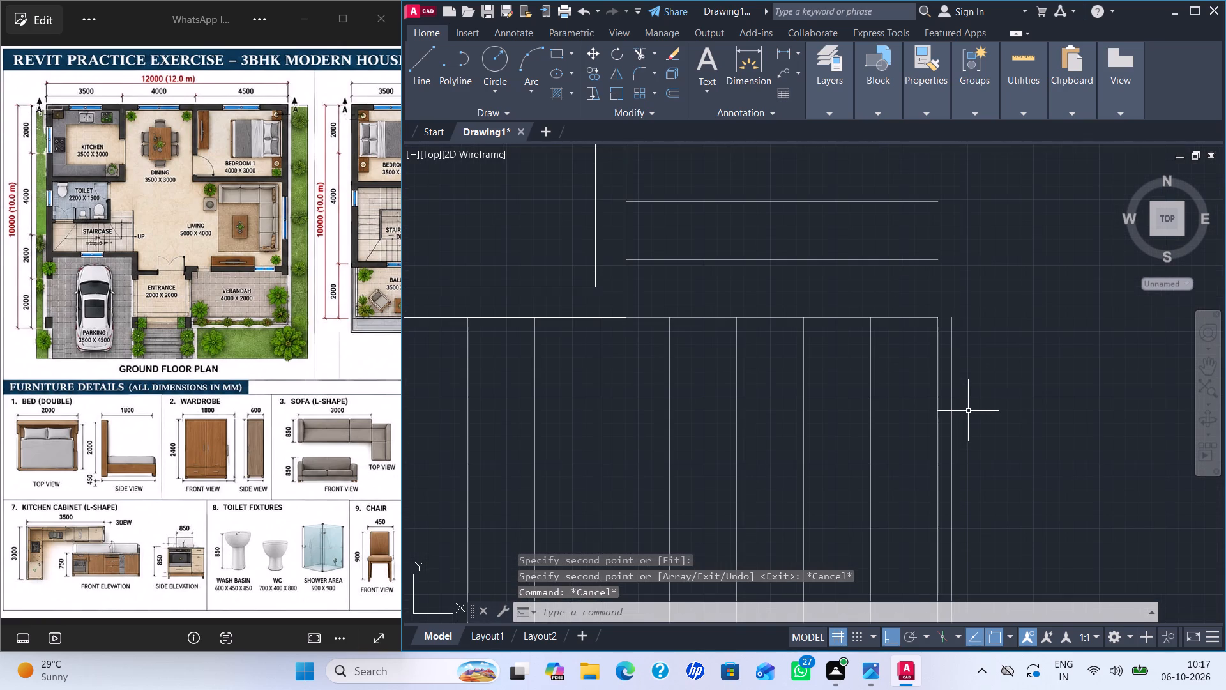
key("e")
key("x")
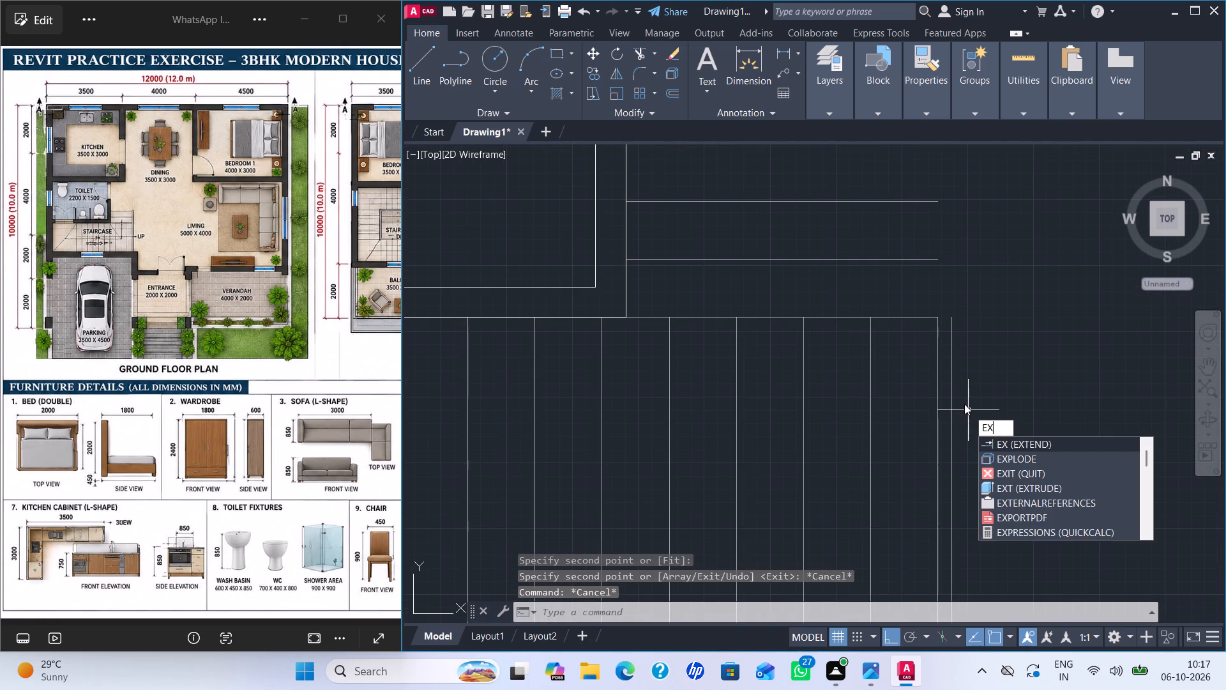
key("Escape")
key("l")
key("Return")
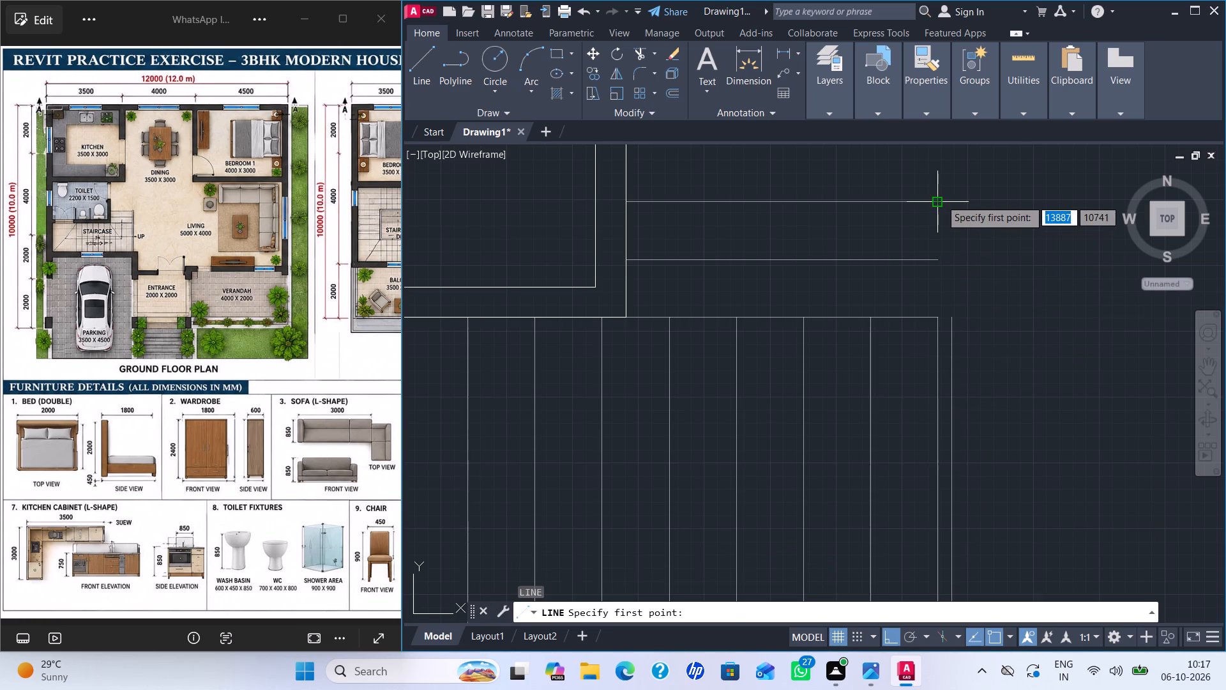
left_click(941, 199)
left_click(990, 208)
key("Escape")
Extend both vertical end lines of the staircase up to the uppermost step line.
key("e")
key("x")
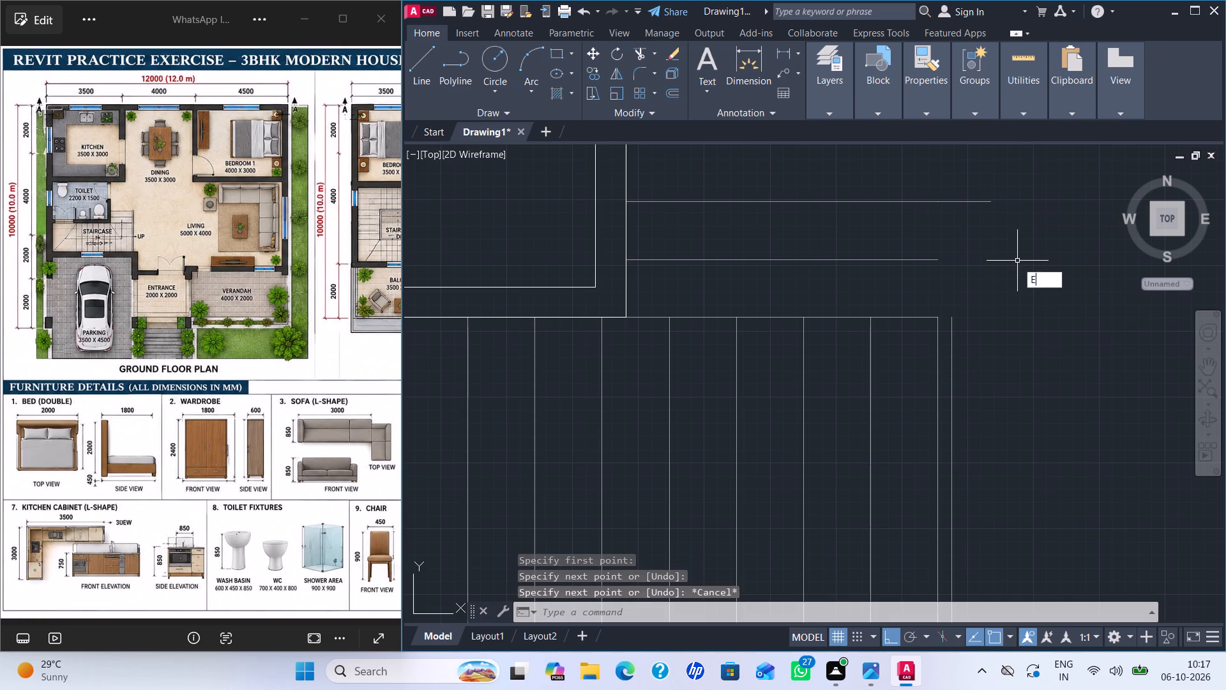
key("Return")
left_click(954, 342)
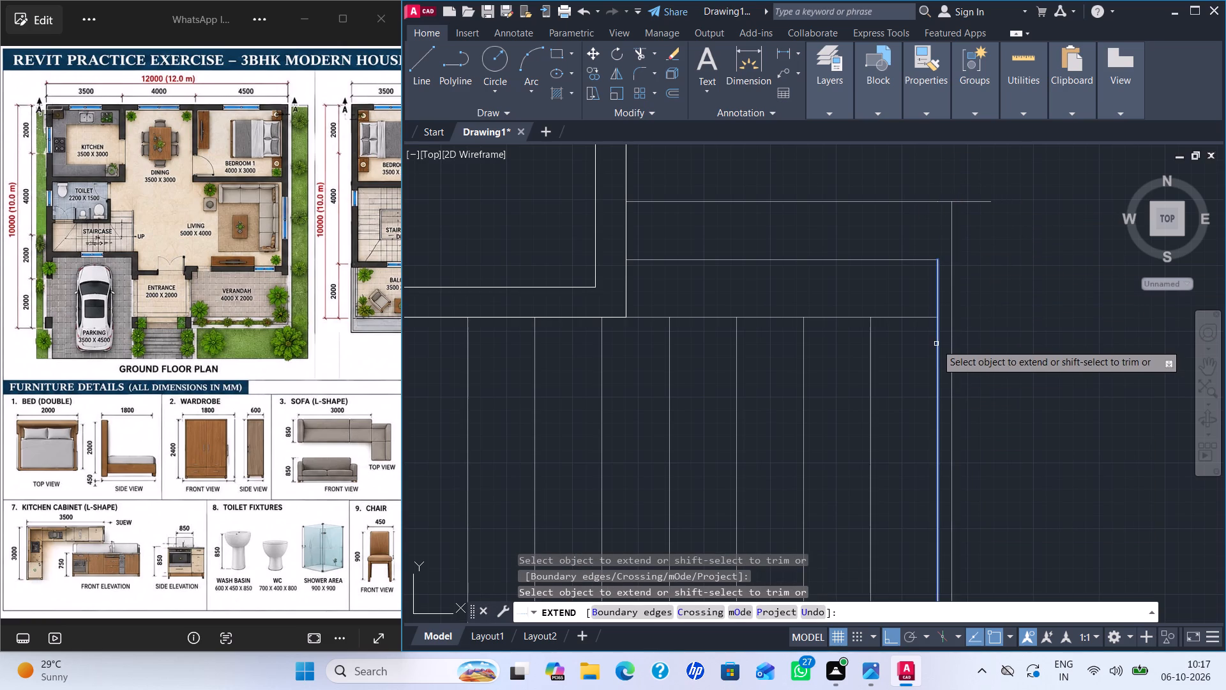
left_click(936, 344)
left_click(939, 276)
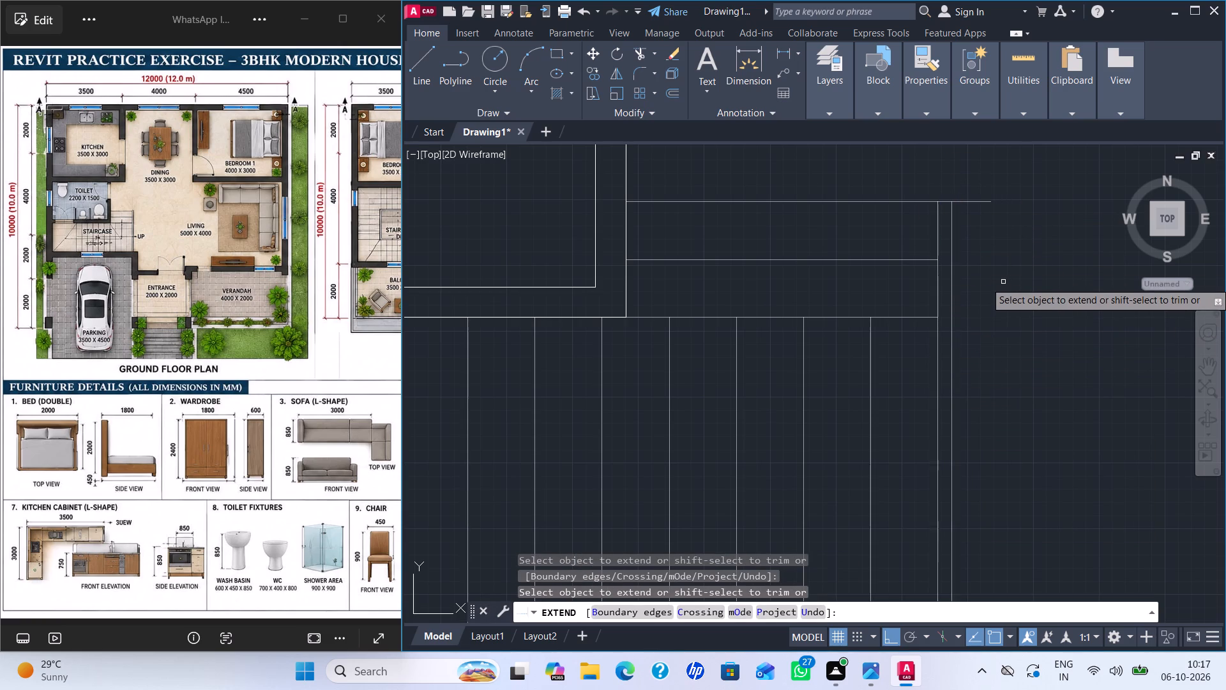
key("Escape")
Trim the uppermost step line's overhang beyond the staircase's outer end line.
key("t")
key("r")
key("Return")
left_click_drag(998, 238, 975, 176)
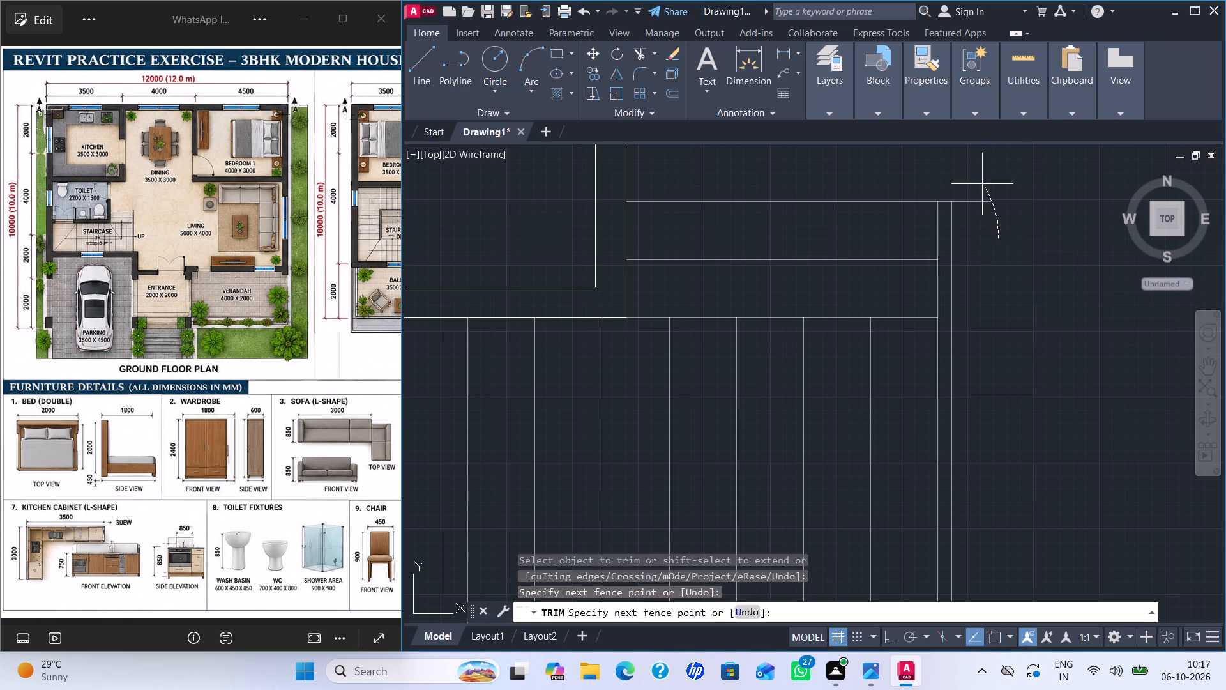
left_click_drag(975, 176, 962, 168)
left_click_drag(971, 191, 978, 247)
scroll(976, 233, "down", 3)
scroll(1021, 289, "down", 1)
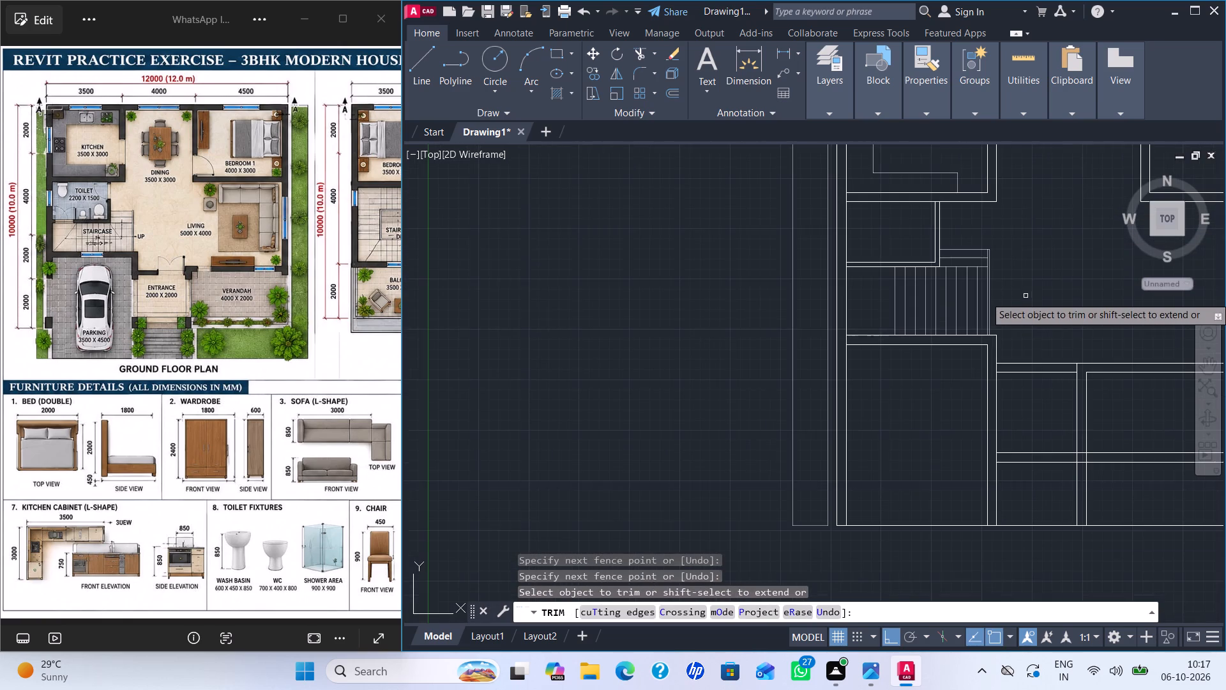
middle_click_drag(1030, 298, 980, 321)
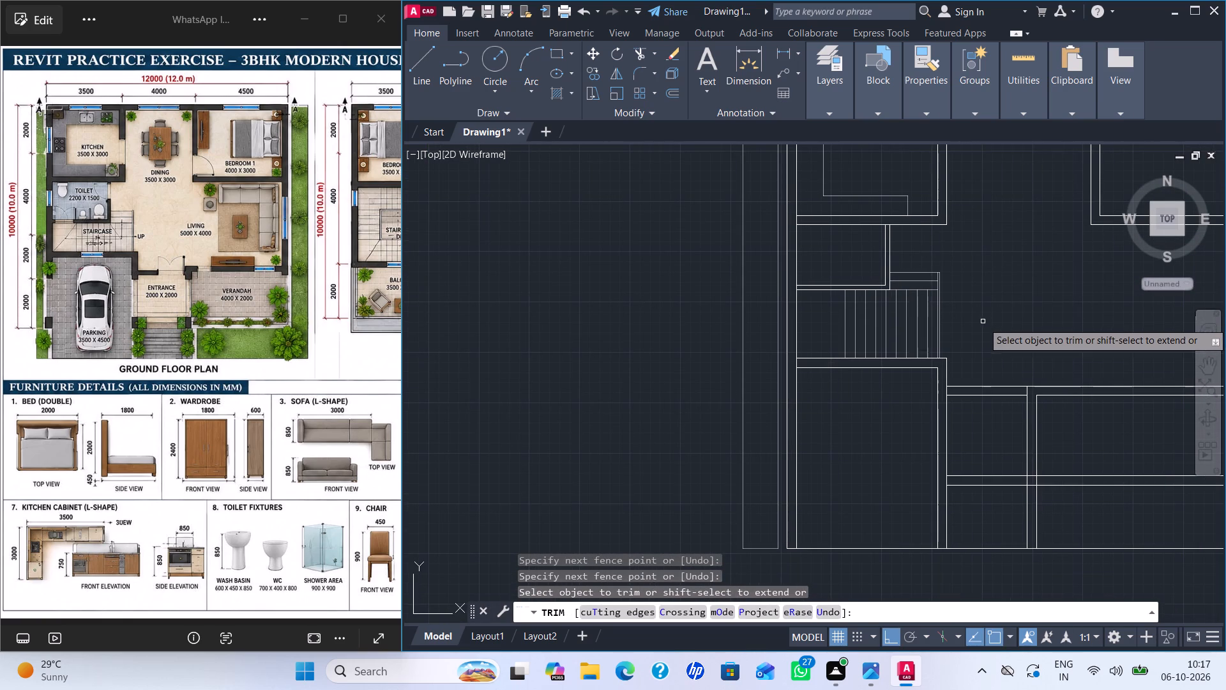
key("Escape")
key("Escape")
Draw two crossing diagonals corner to corner across the staircase landing between the outer wall and the first tread.
scroll(978, 324, "up", 2)
middle_click_drag(984, 325, 1078, 322)
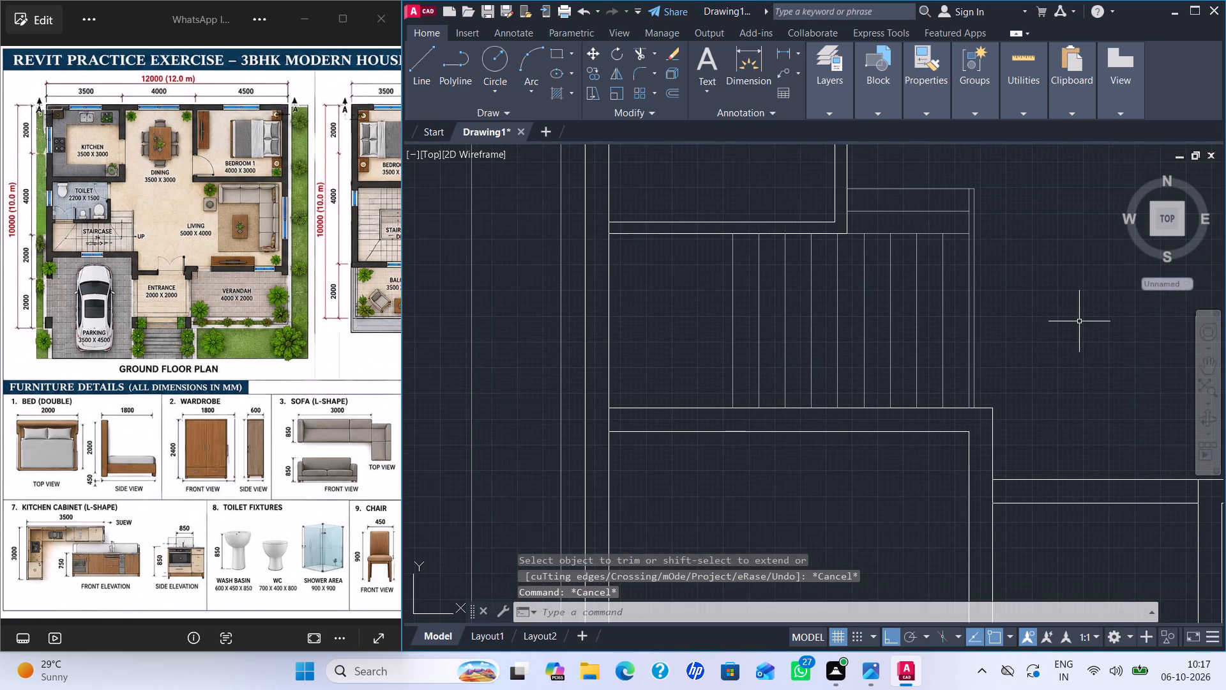
key("l")
key("Return")
left_click(609, 234)
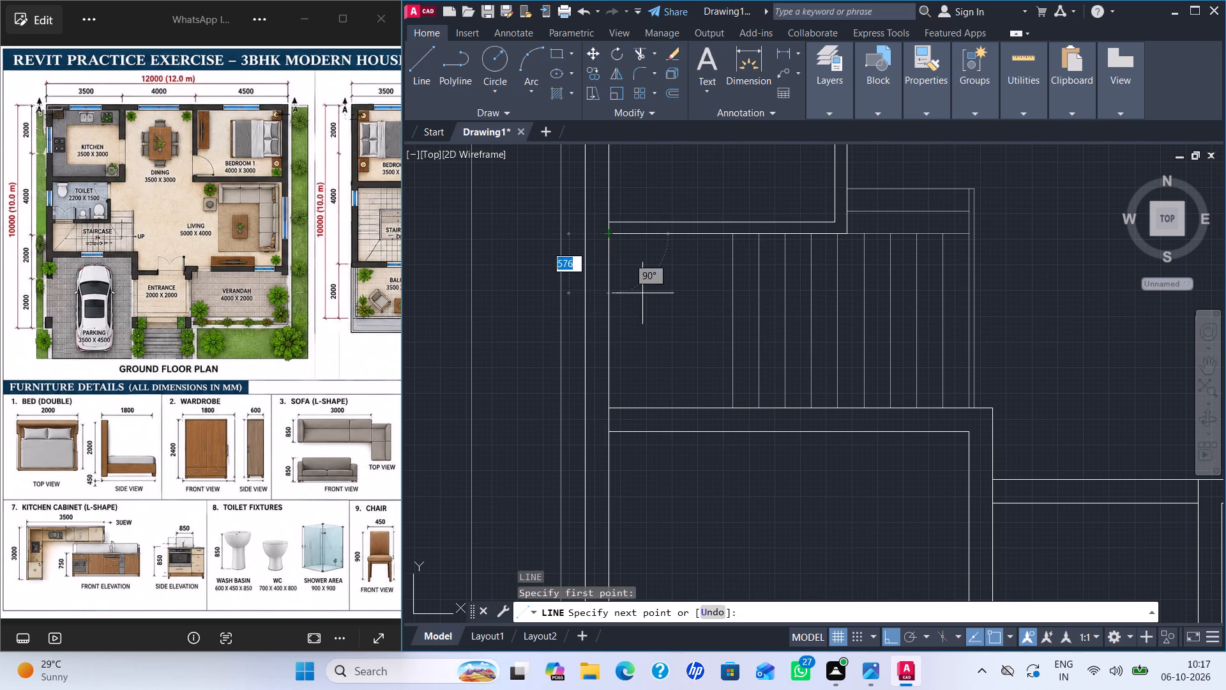
double_click(732, 410)
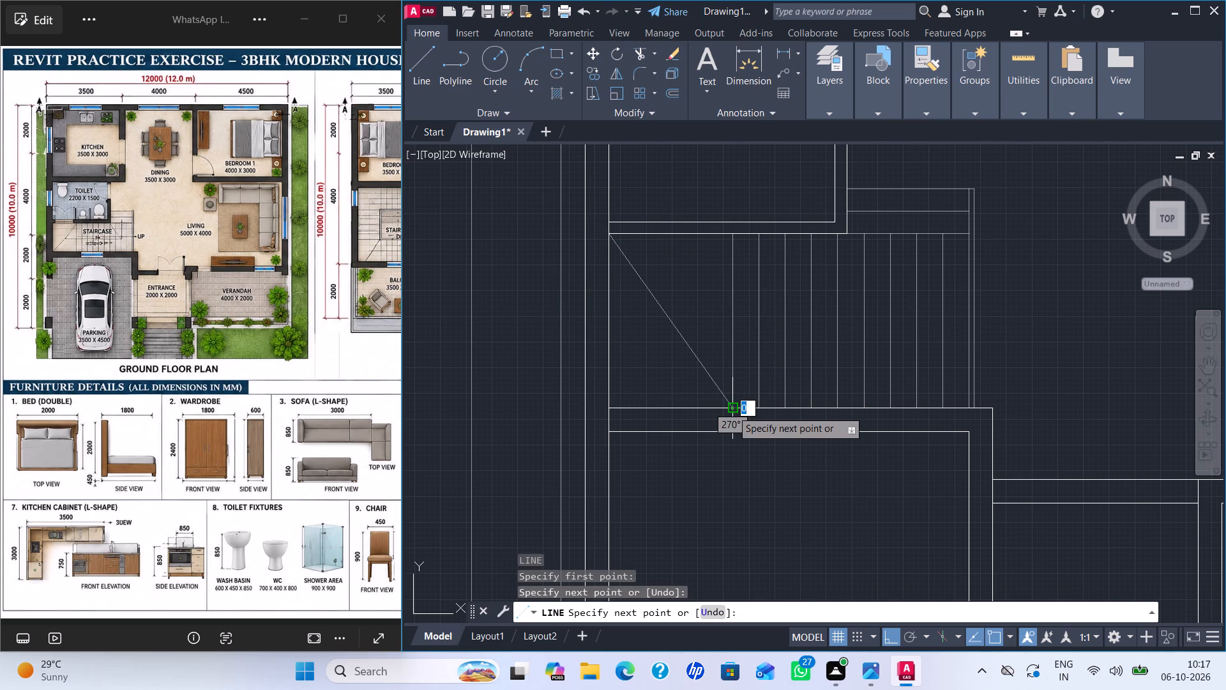
key("space")
key("space")
left_click(734, 236)
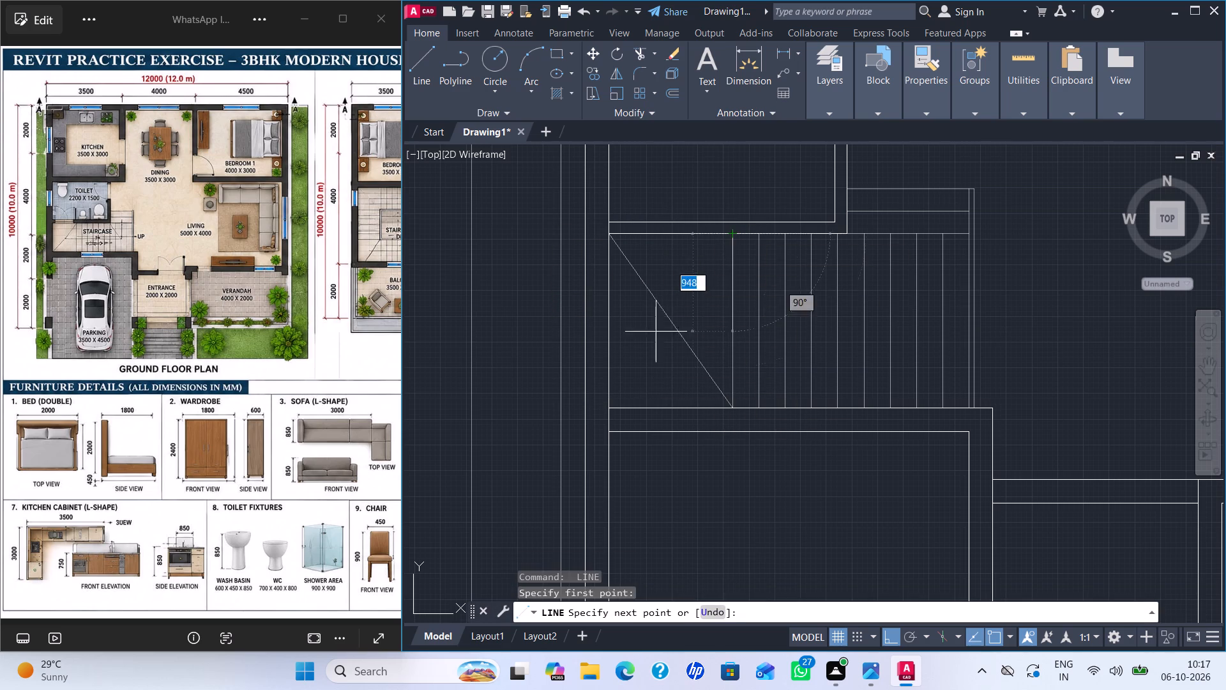
left_click(609, 409)
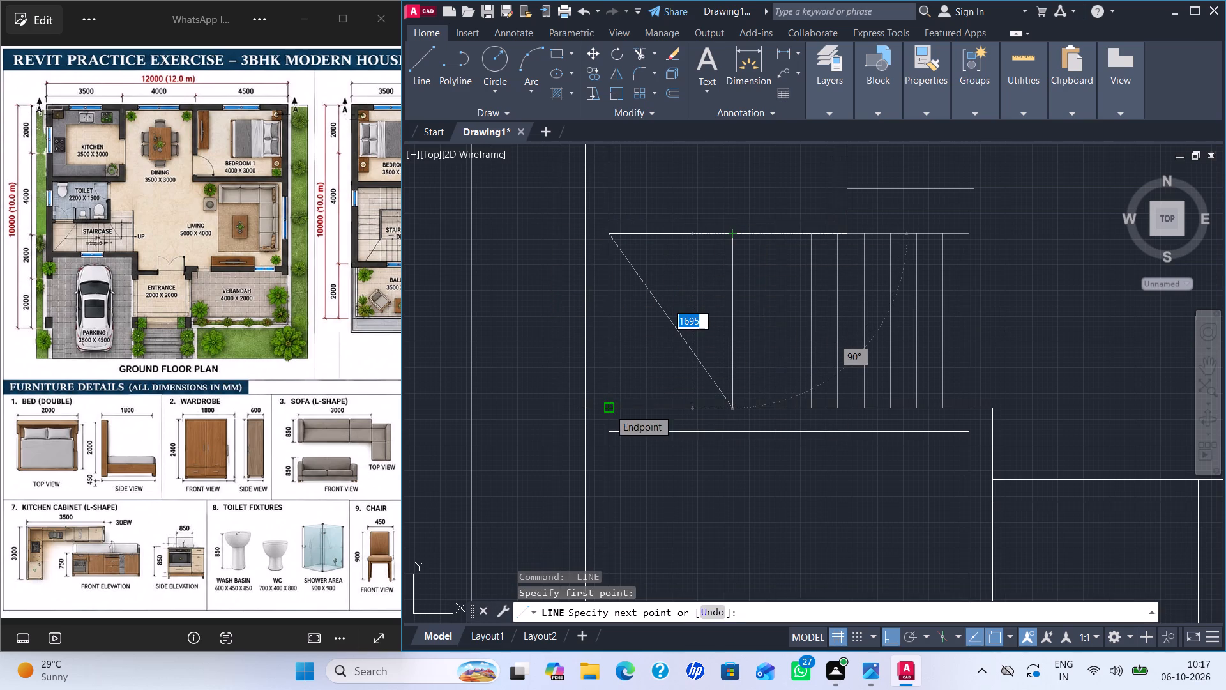
key("Escape")
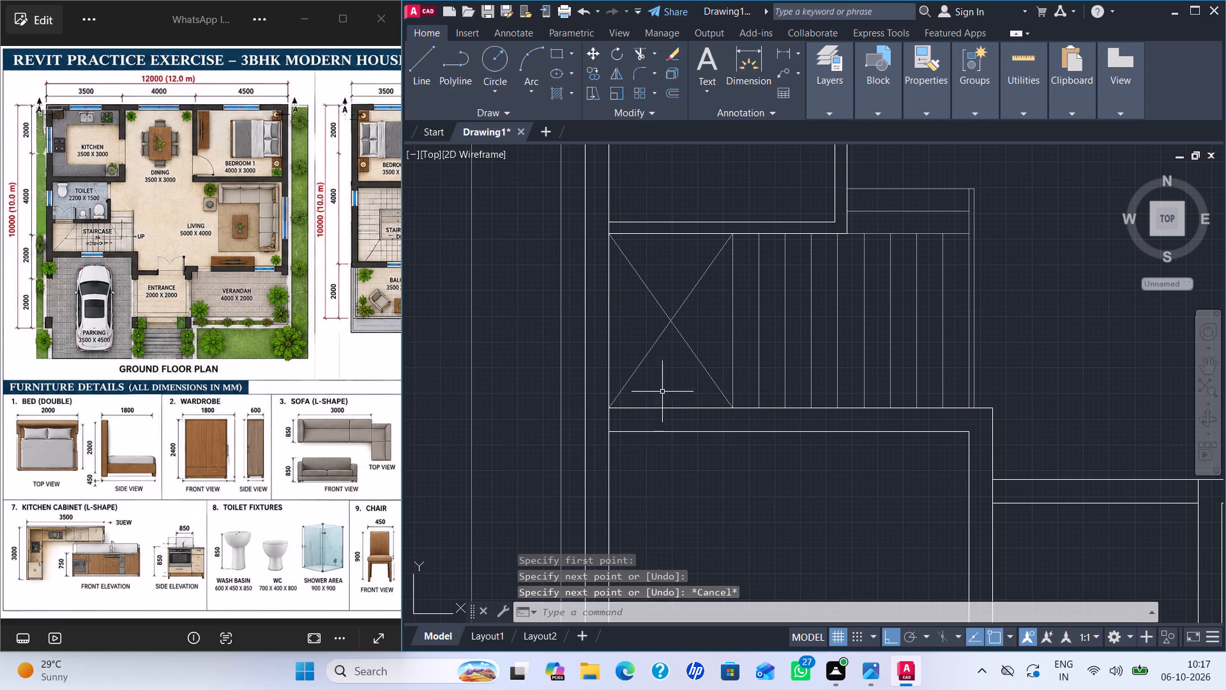
key("Escape")
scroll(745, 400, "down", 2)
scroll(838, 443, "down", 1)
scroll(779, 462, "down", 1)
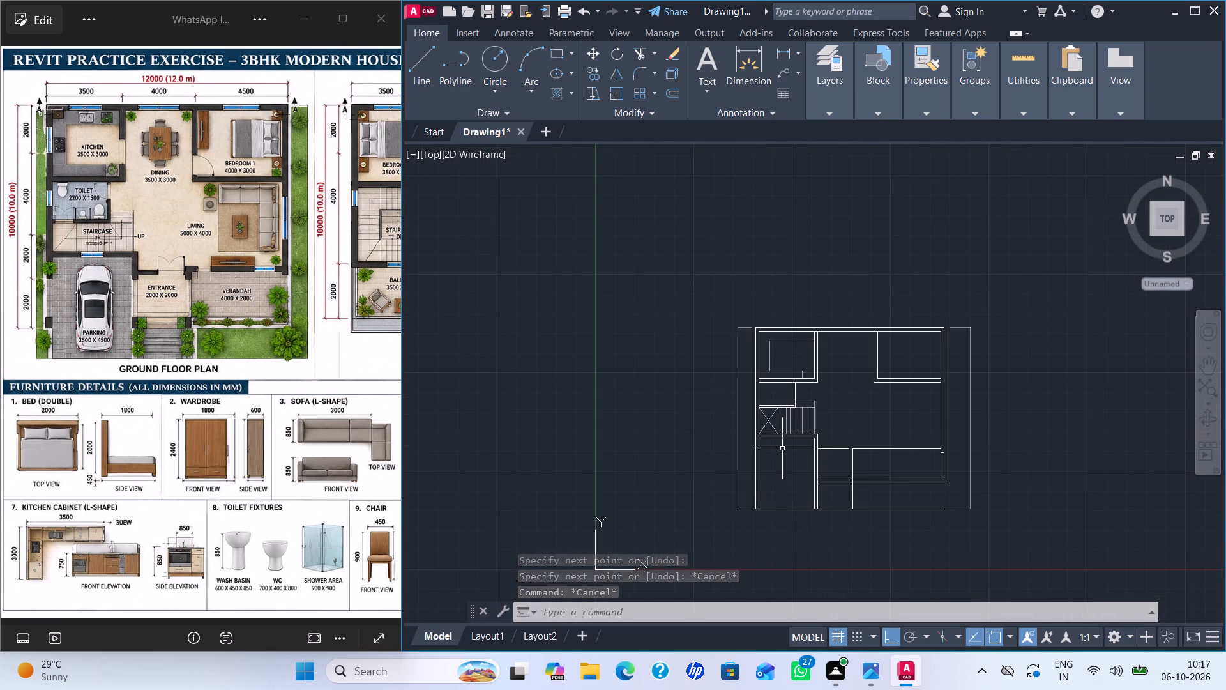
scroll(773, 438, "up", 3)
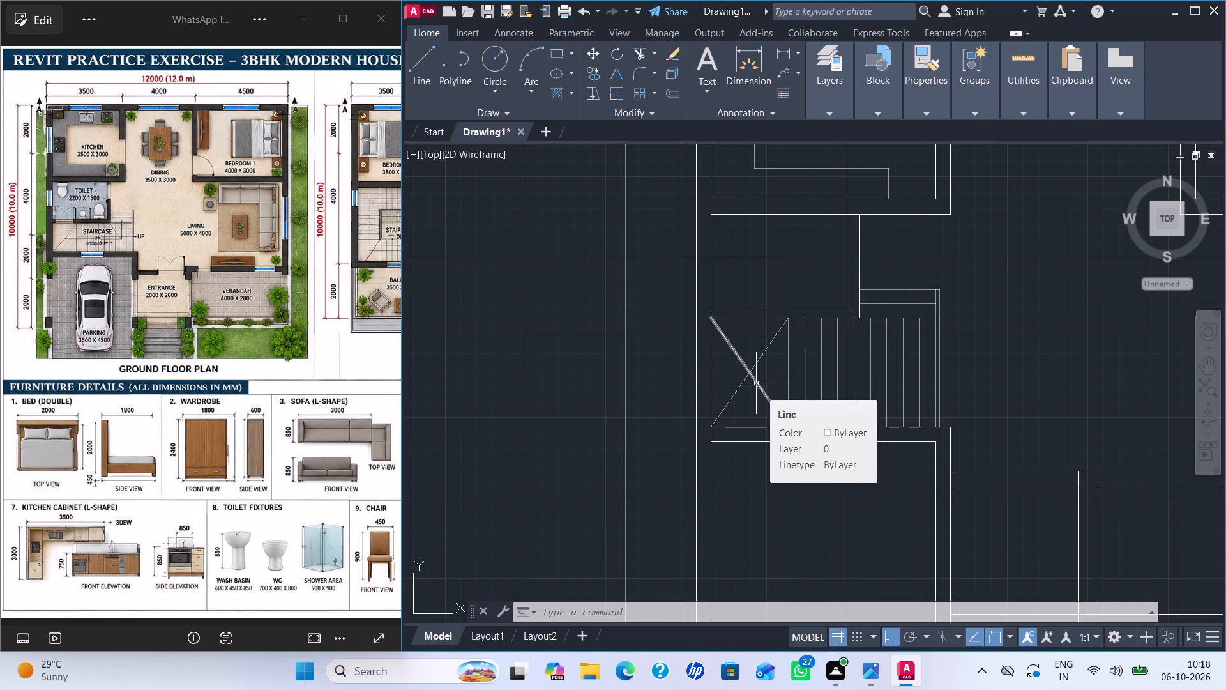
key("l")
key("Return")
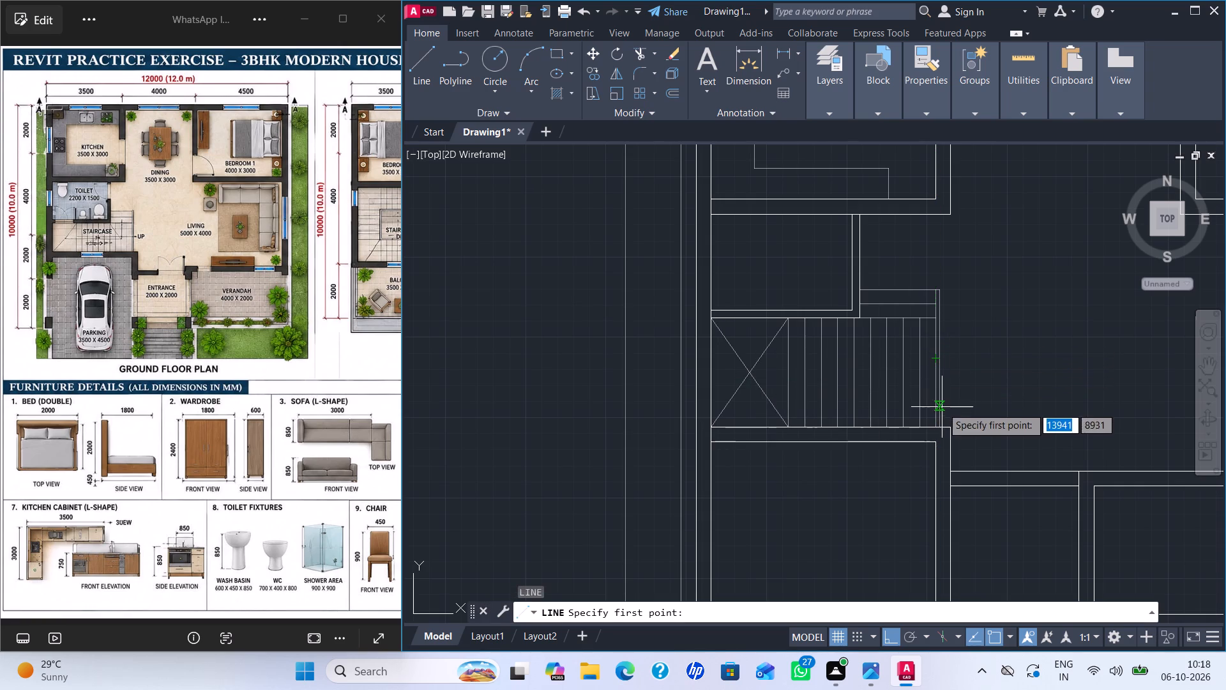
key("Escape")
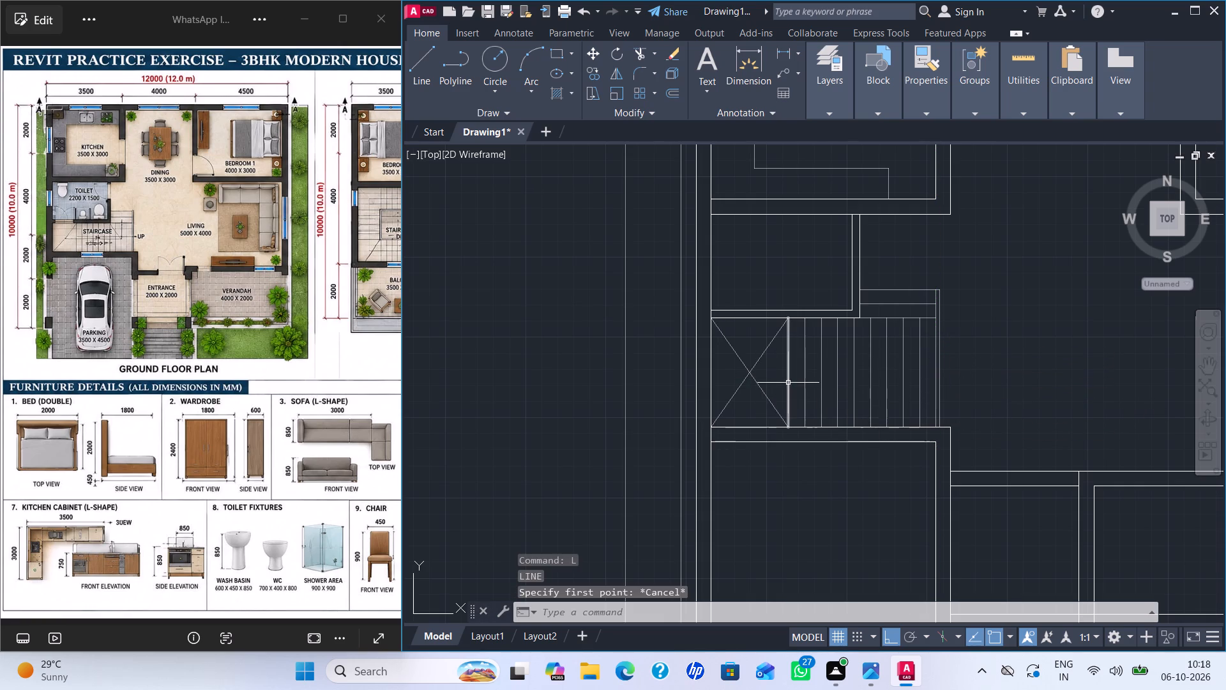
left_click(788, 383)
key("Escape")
Draw an L-shaped line from the first tread's midpoint across the treads, turning up about 992 mm into the upper step near the staircase's end.
key("l")
key("Return")
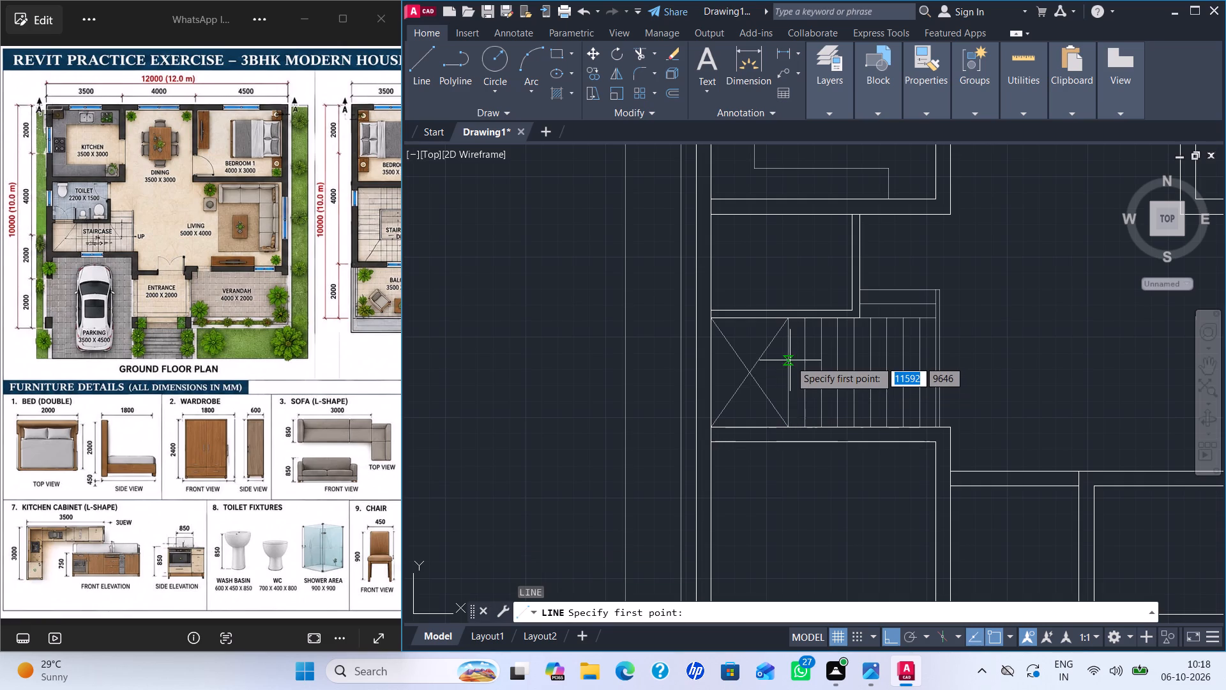
left_click(787, 371)
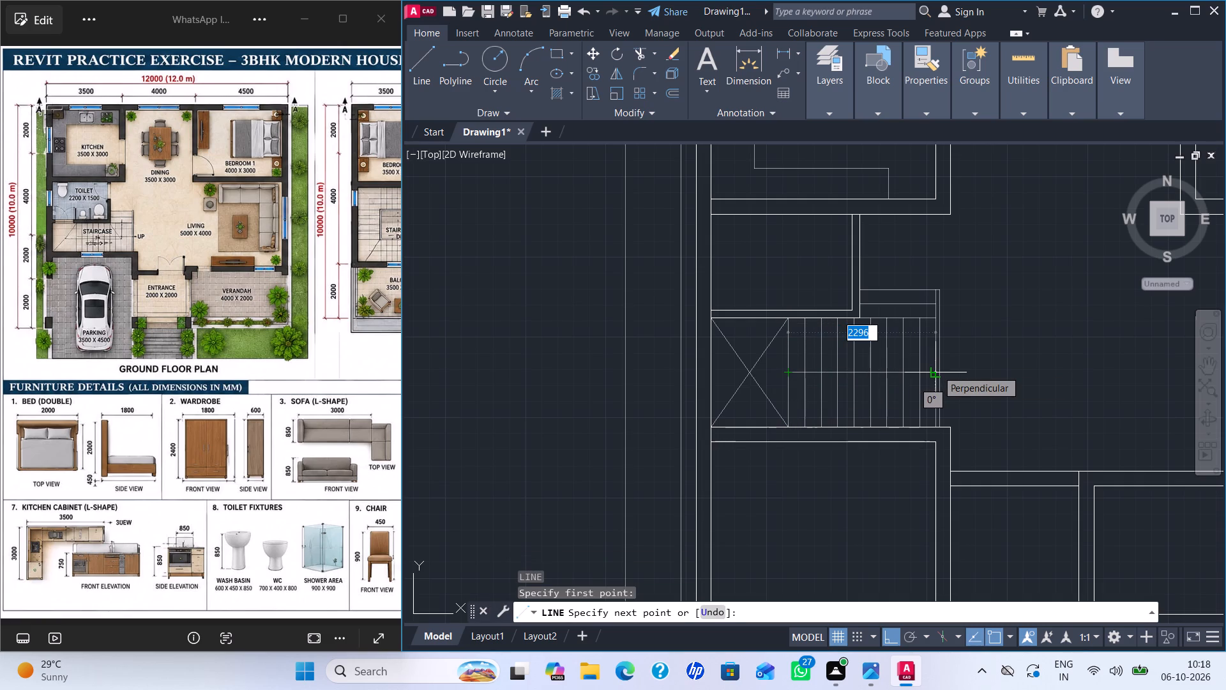
left_click(904, 365)
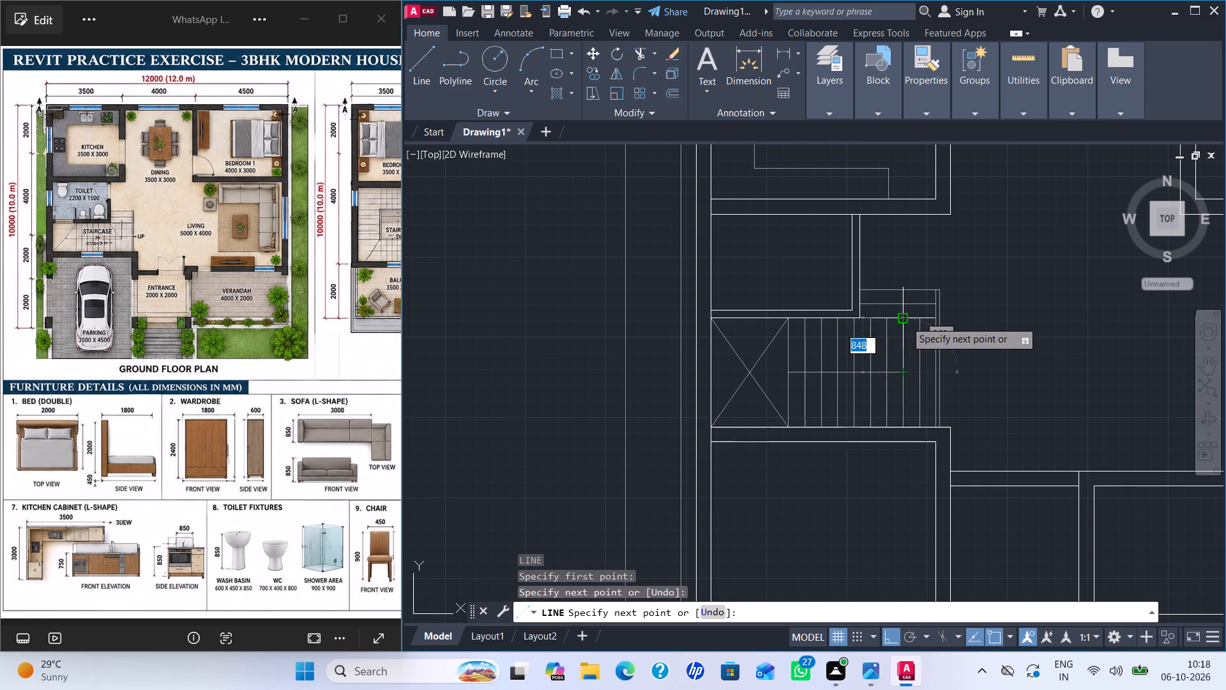
key("ctrl+z")
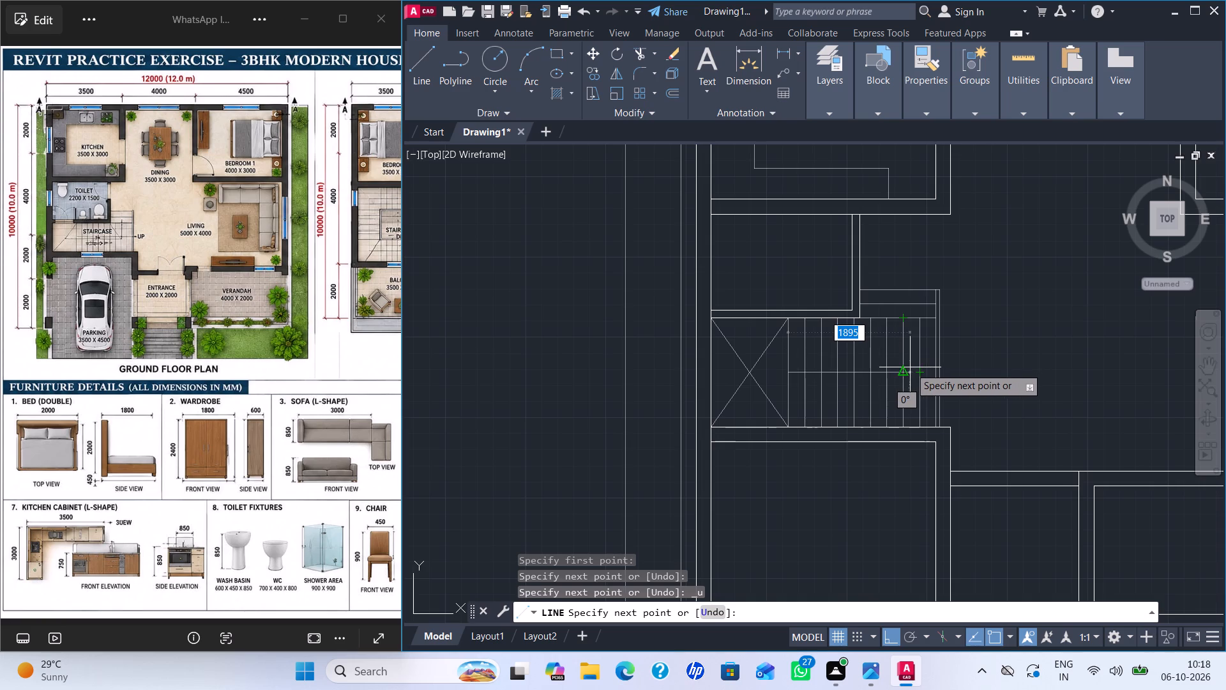
scroll(909, 368, "up", 3)
left_click(920, 371)
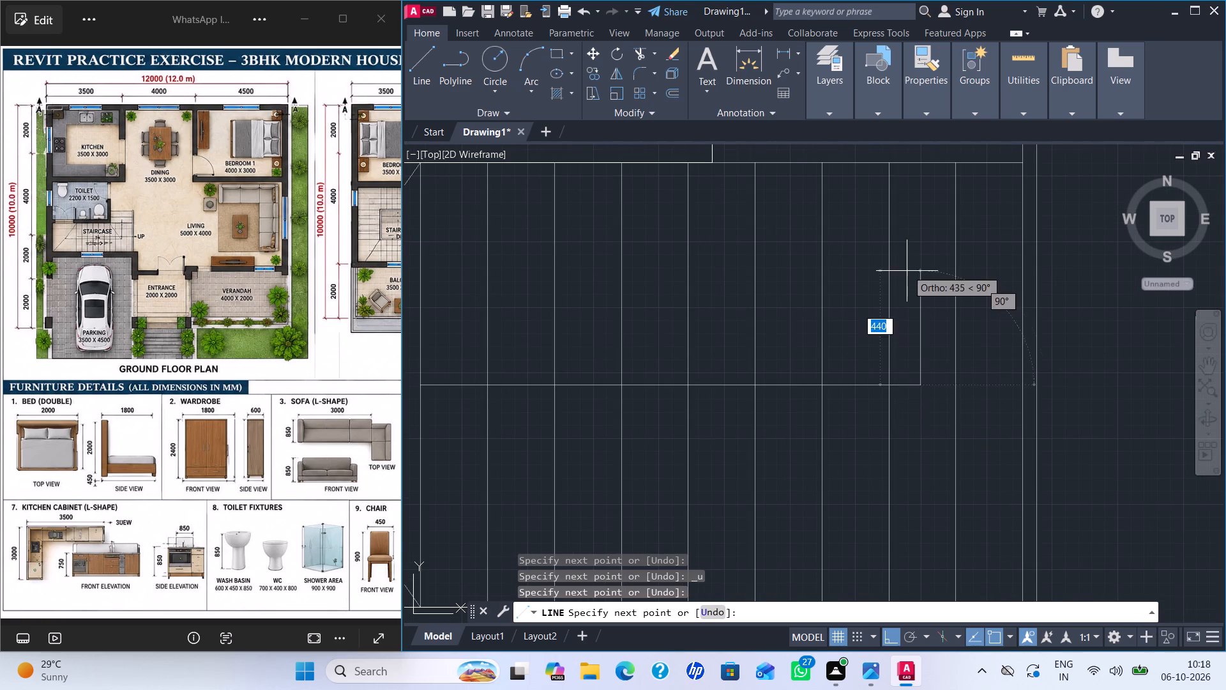
scroll(907, 259, "down", 1)
middle_click_drag(912, 253, 900, 312)
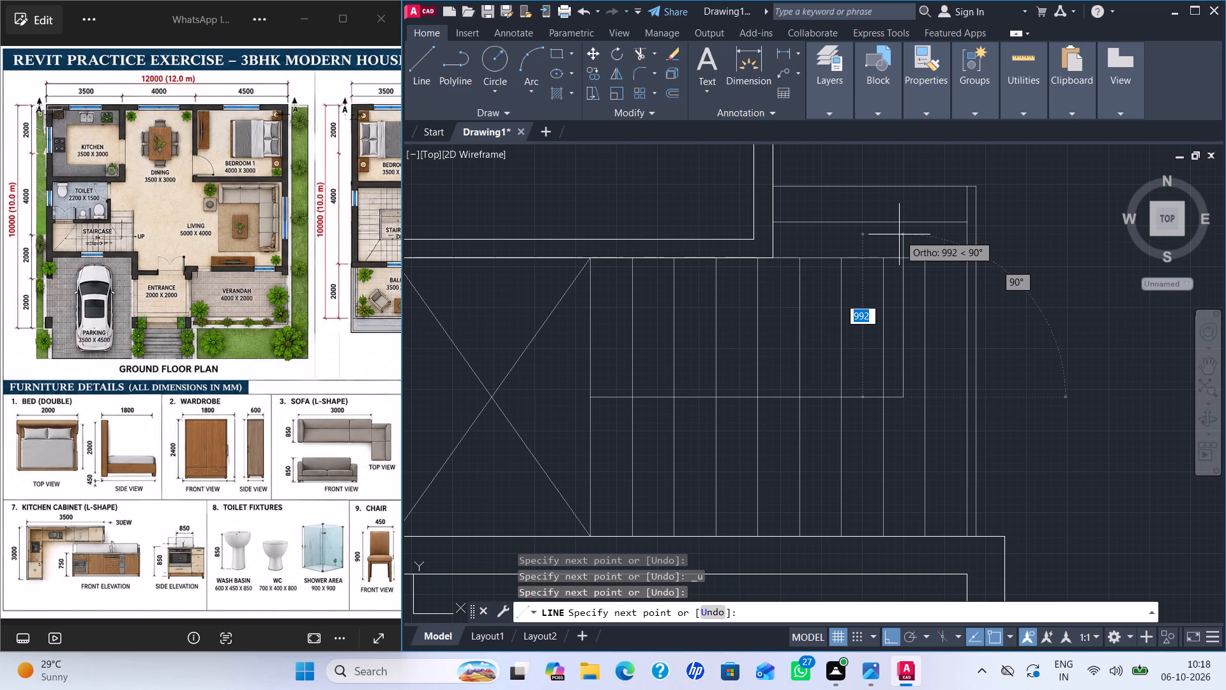
left_click(899, 234)
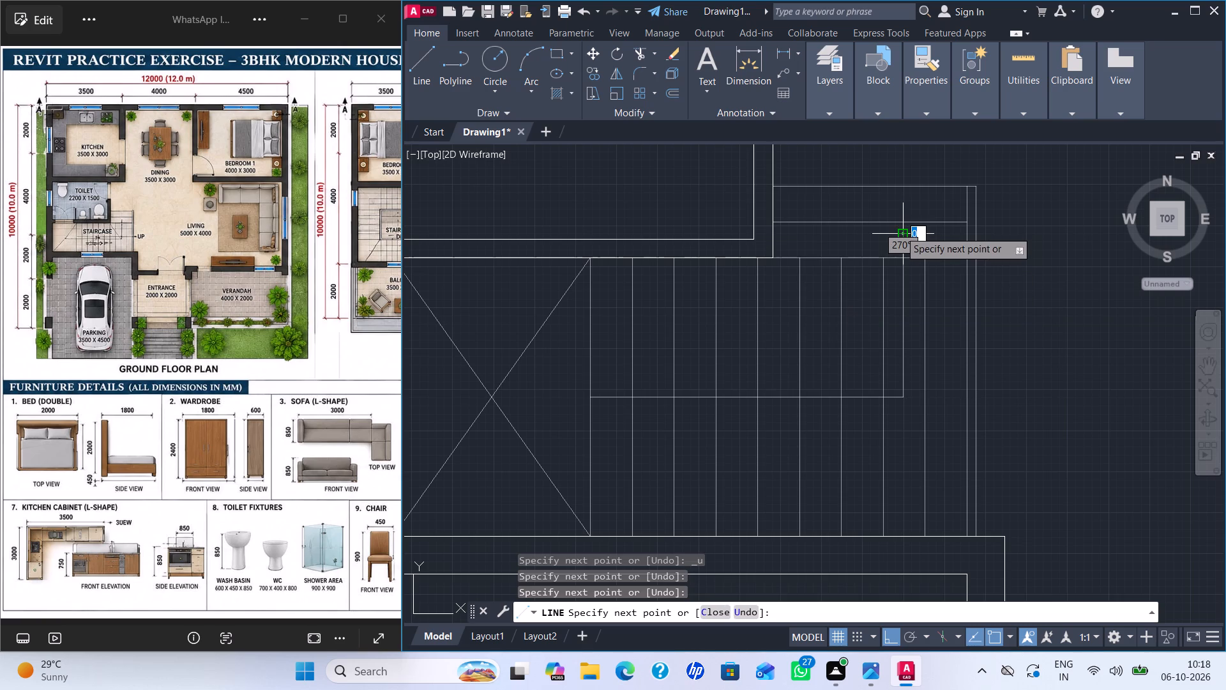
key("Escape")
key("Escape")
Set the transparency of both segments of the L-shaped staircase line to 0.
left_click(903, 303)
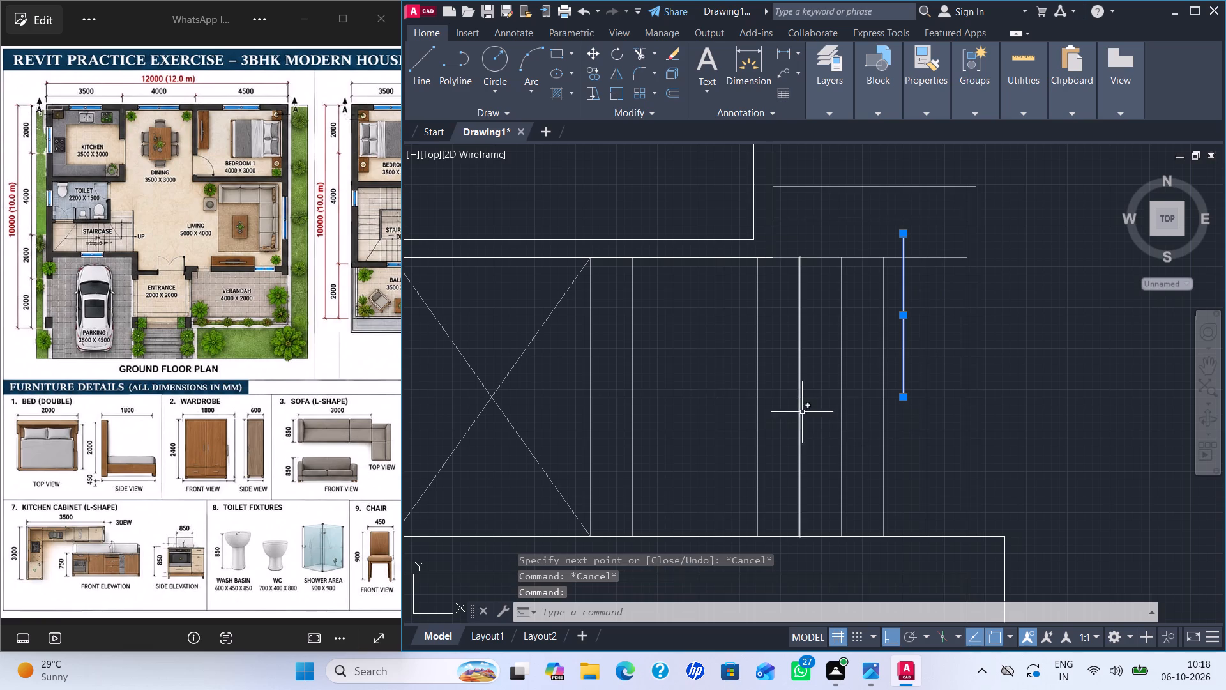
left_click(816, 395)
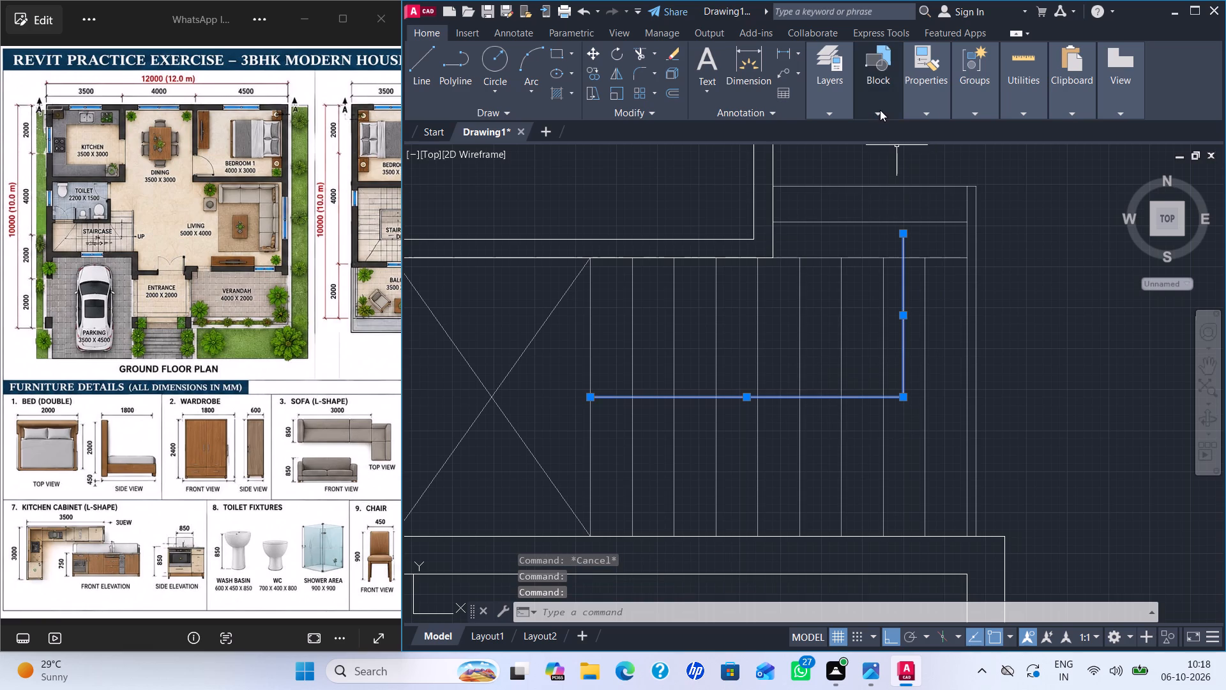
left_click(927, 112)
left_click_drag(990, 213, 783, 220)
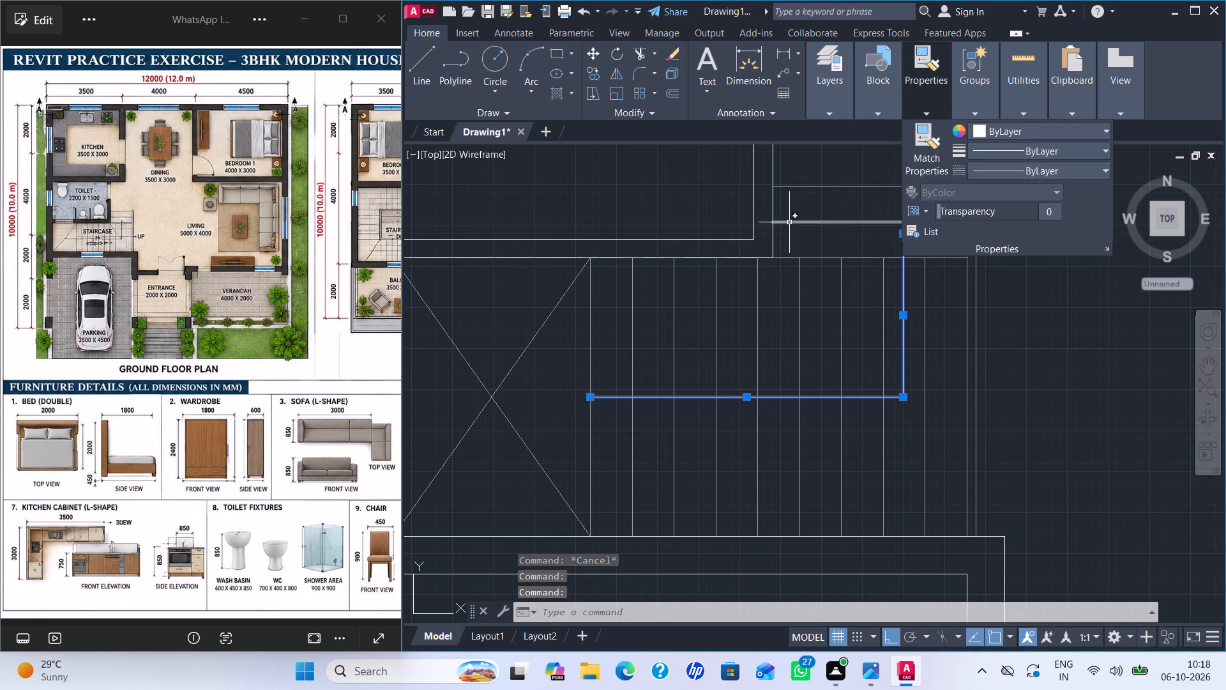
key("Escape")
key("Escape")
Draw a horizontal arrow shaft across the treads below the L-shaped line, pointing toward the staircase's open end.
scroll(1025, 350, "down", 3)
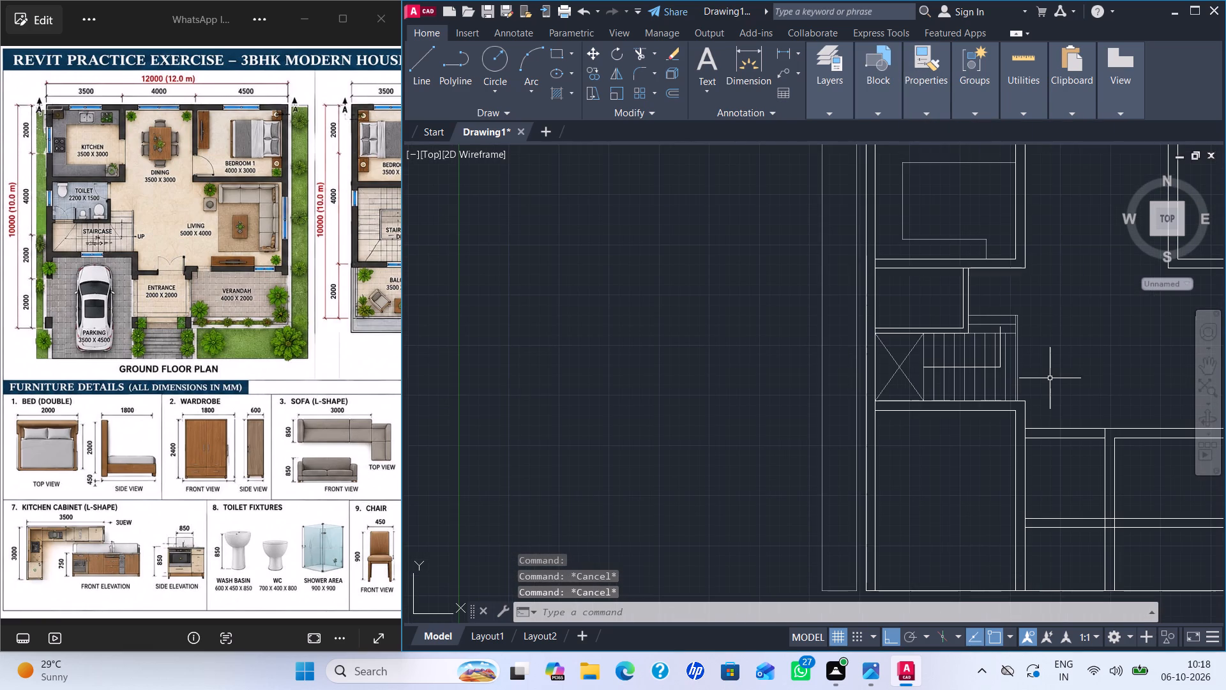
middle_click_drag(1050, 378, 1017, 370)
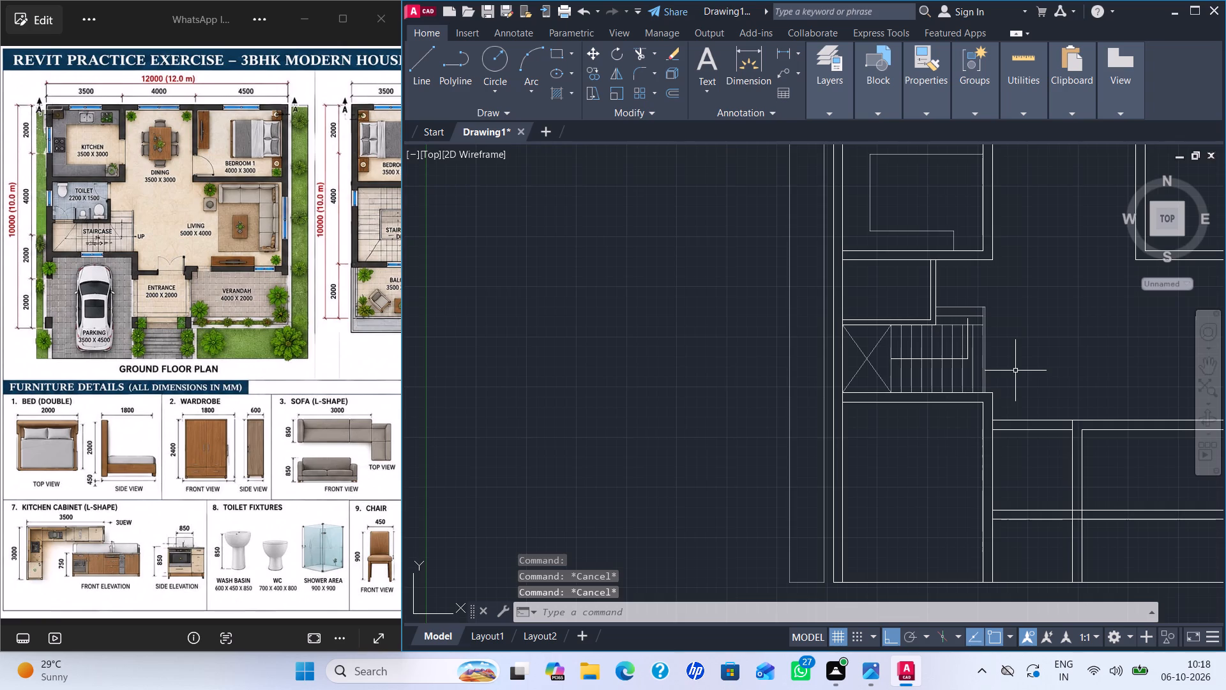
scroll(1015, 371, "up", 2)
key("l")
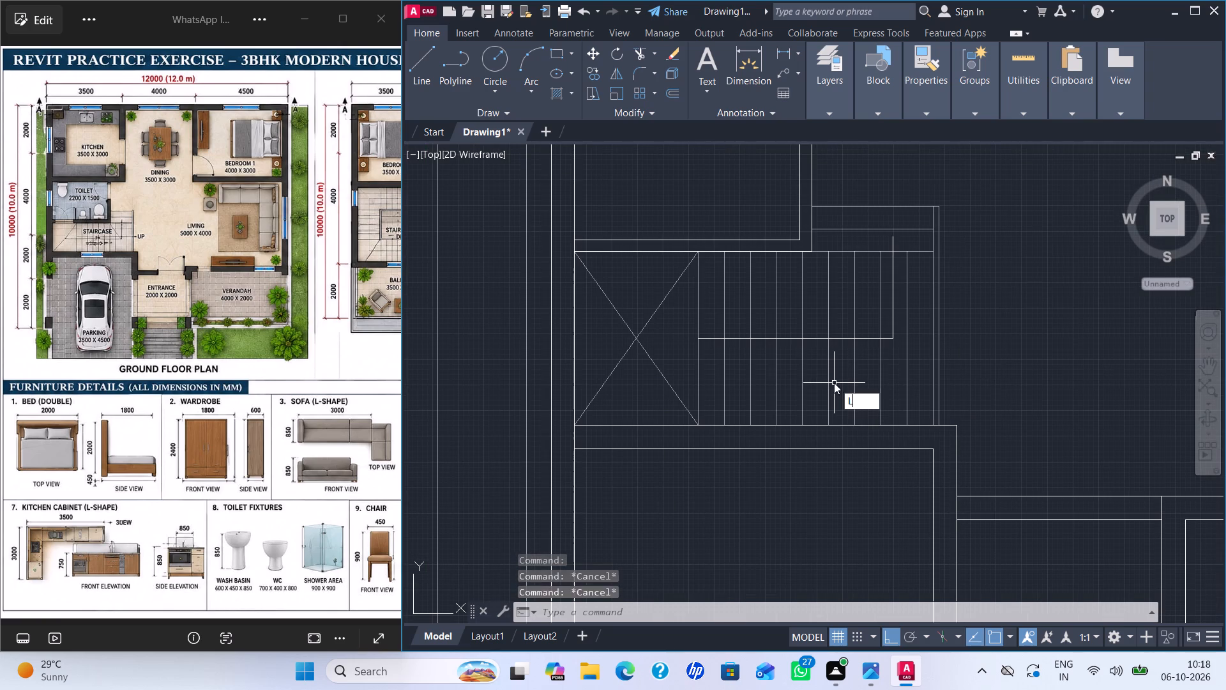
key("Return")
left_click(776, 367)
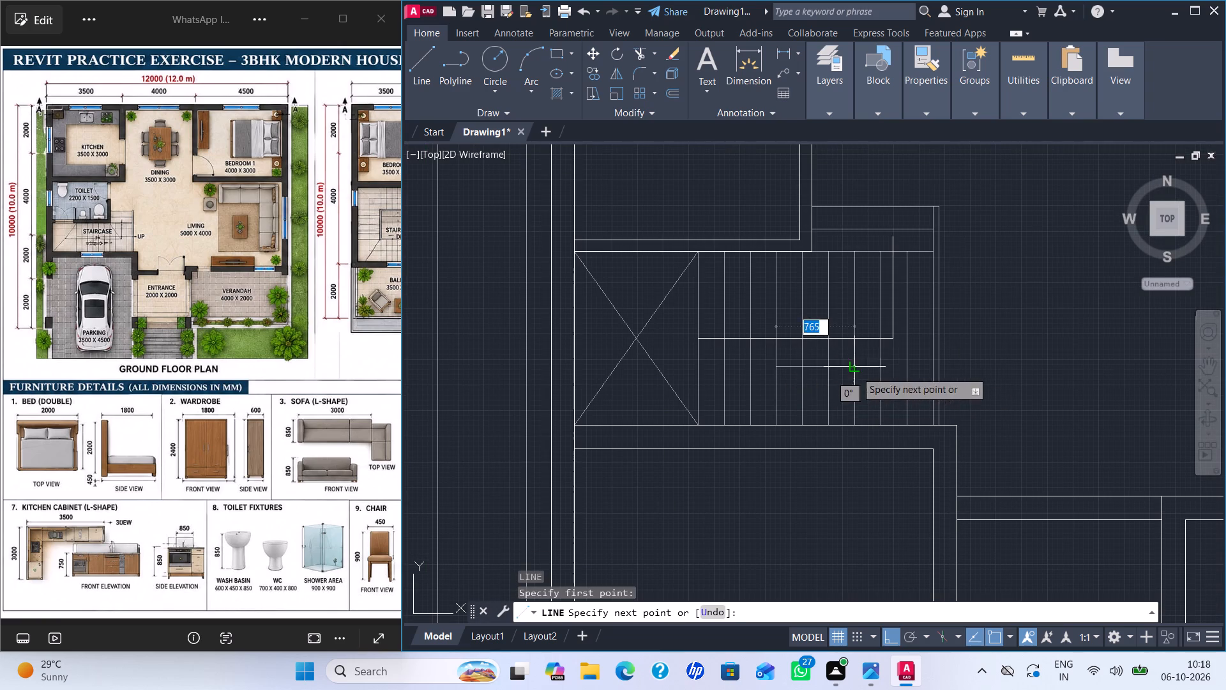
left_click(880, 367)
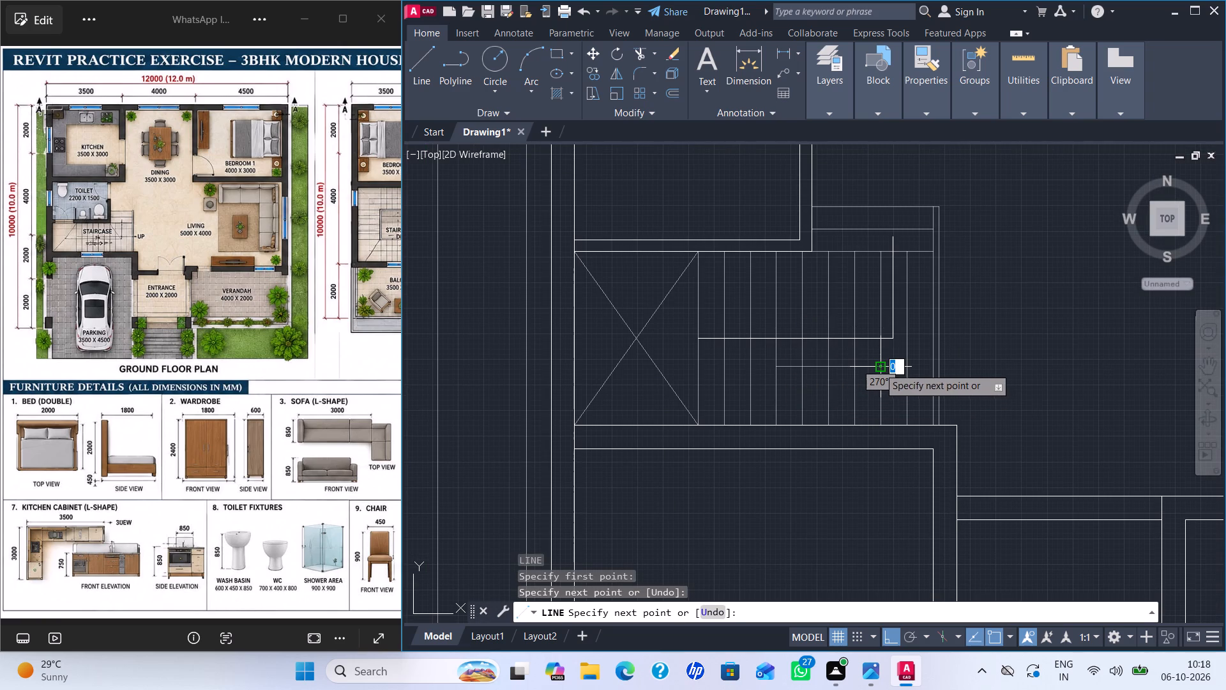
key("Escape")
With Ortho off, draw a short slanted line back and upward from the shaft's outer end as one arrowhead side.
scroll(867, 362, "up", 2)
key("l")
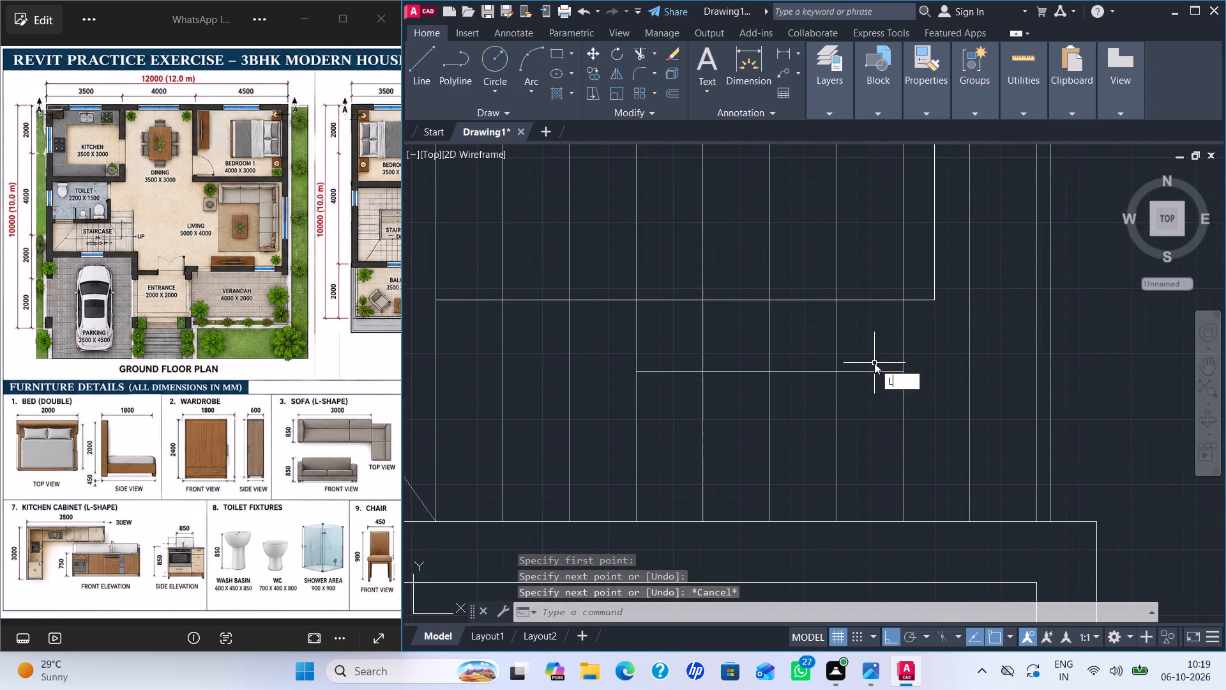
key("Return")
left_click(904, 370)
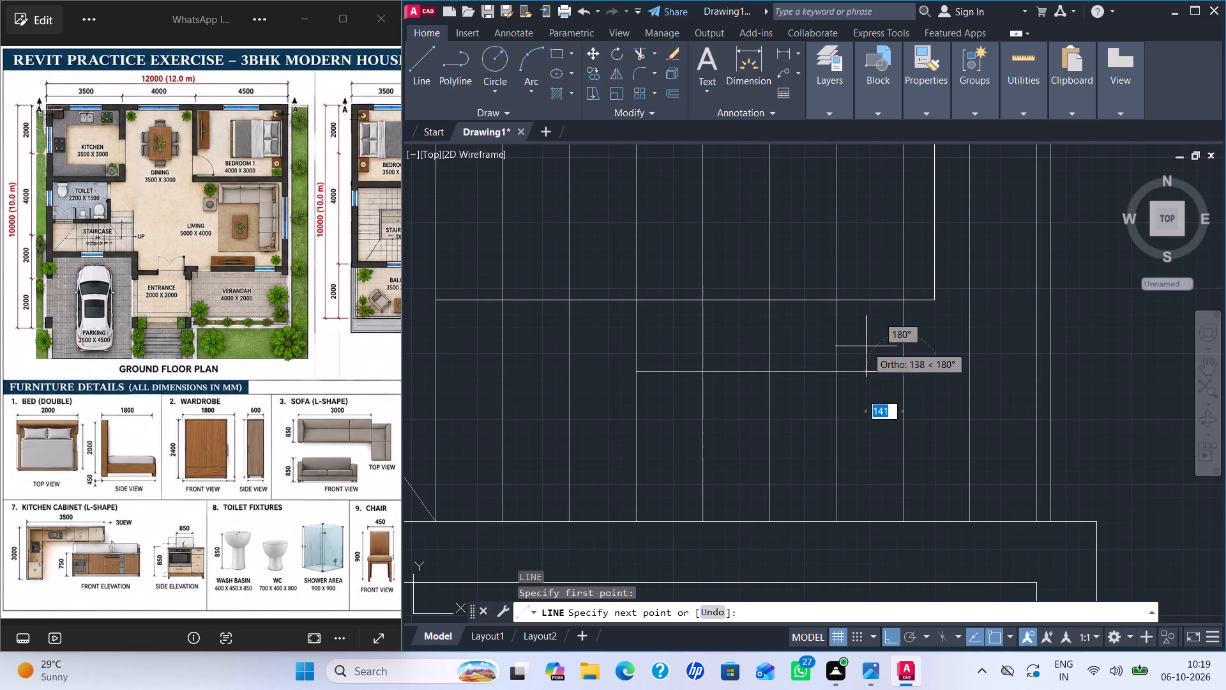
key("F8")
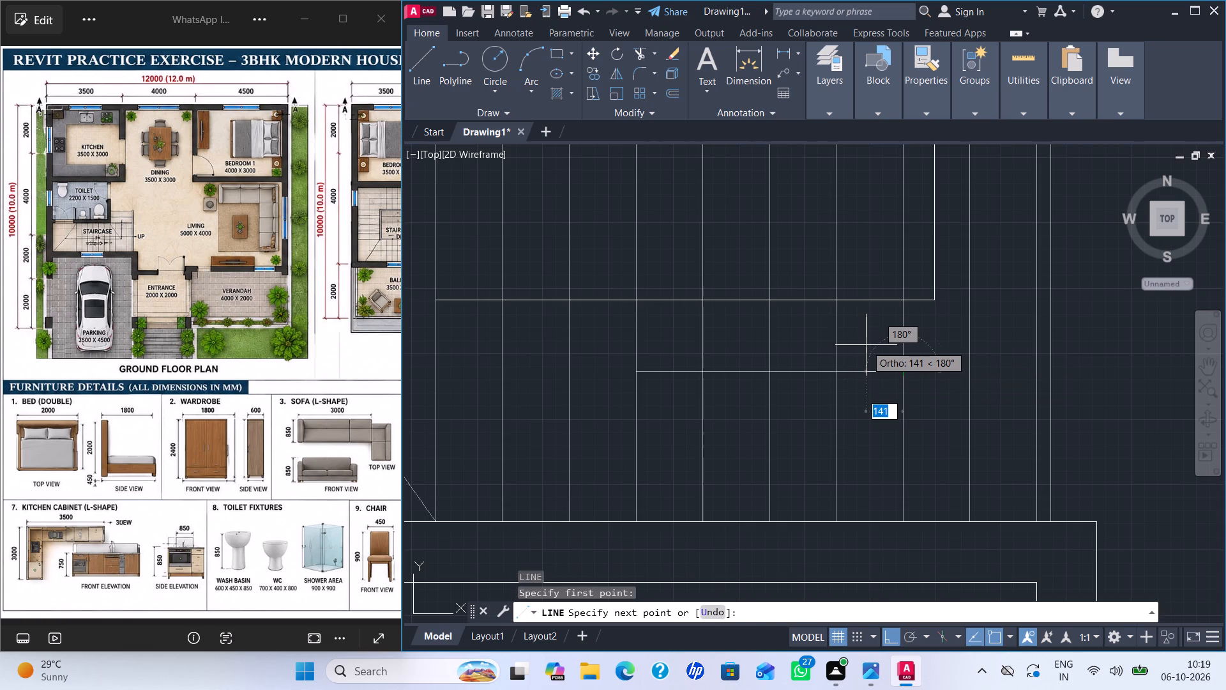
left_click(870, 344)
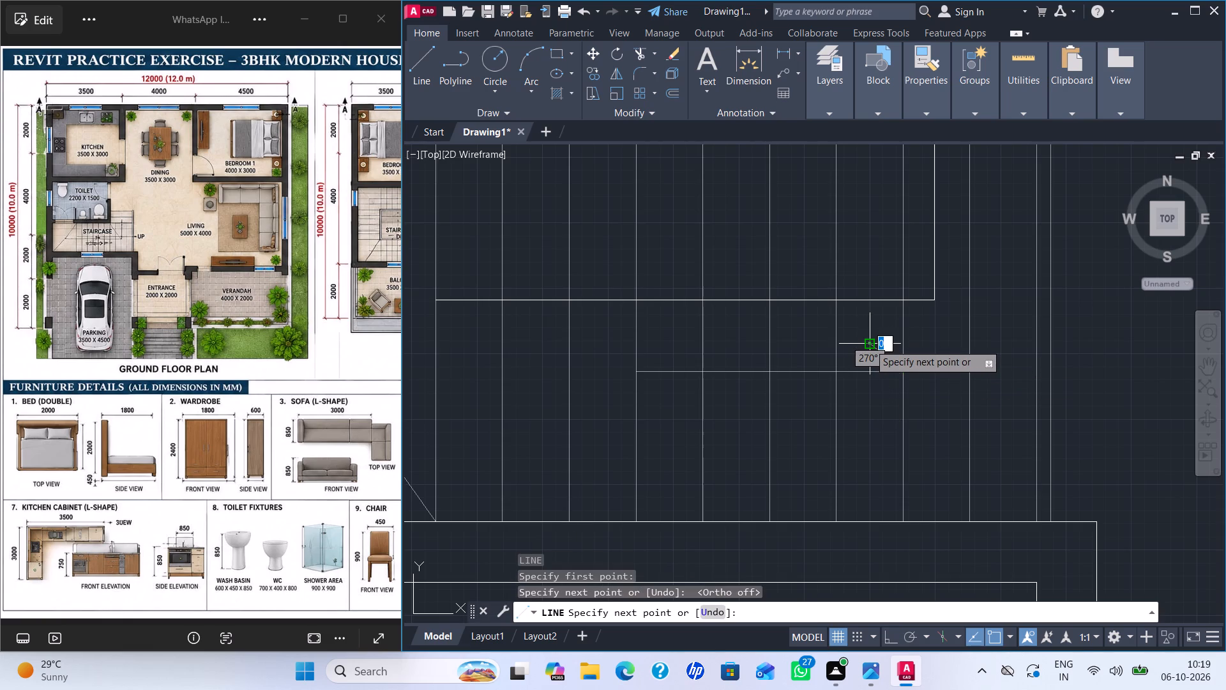
key("Escape")
Mirror the slanted arrowhead line about the shaft's horizontal axis, keeping the original.
left_click(889, 358)
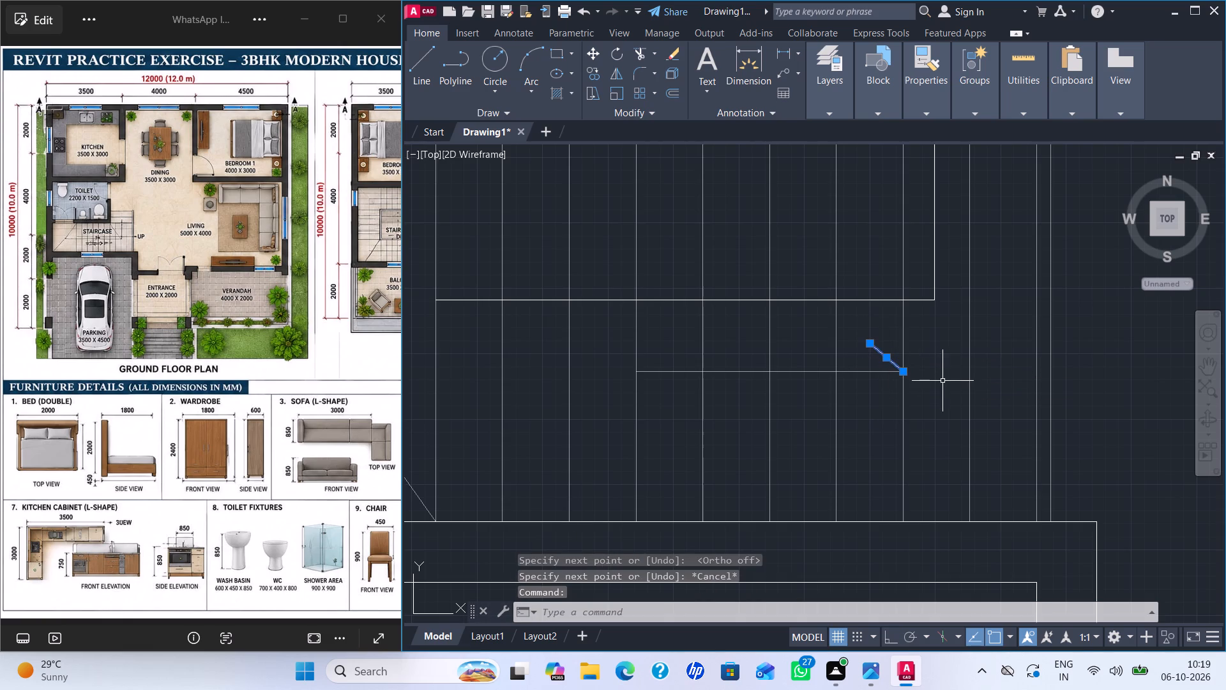
key("m")
key("i")
key("Return")
left_click(905, 372)
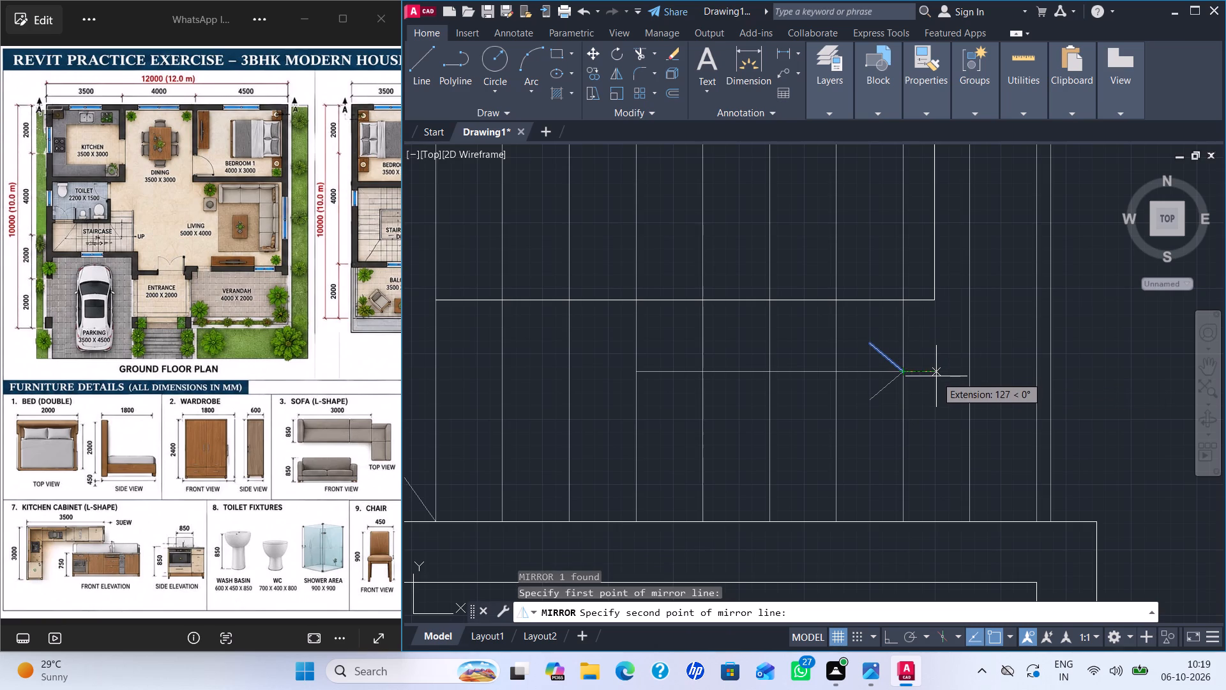
left_click(937, 376)
left_click_drag(964, 426, 937, 376)
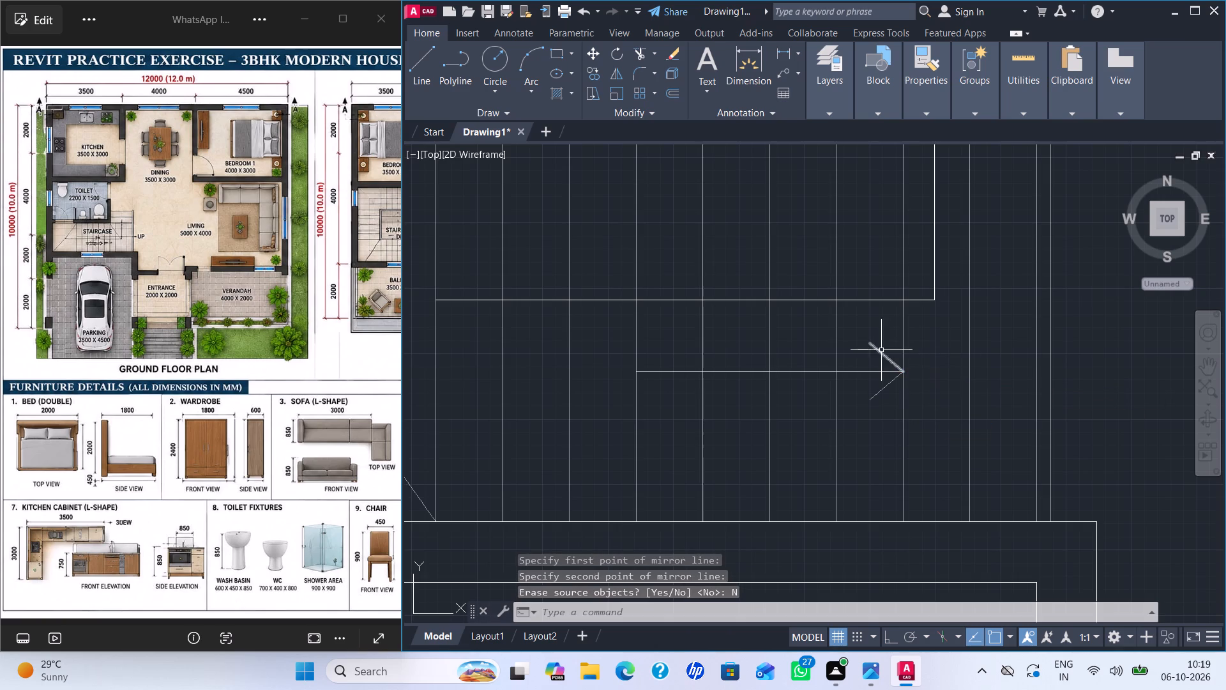
Close the arrowhead with a vertical line joining the free ends of its two slanted sides.
key("l")
key("Return")
left_click(867, 340)
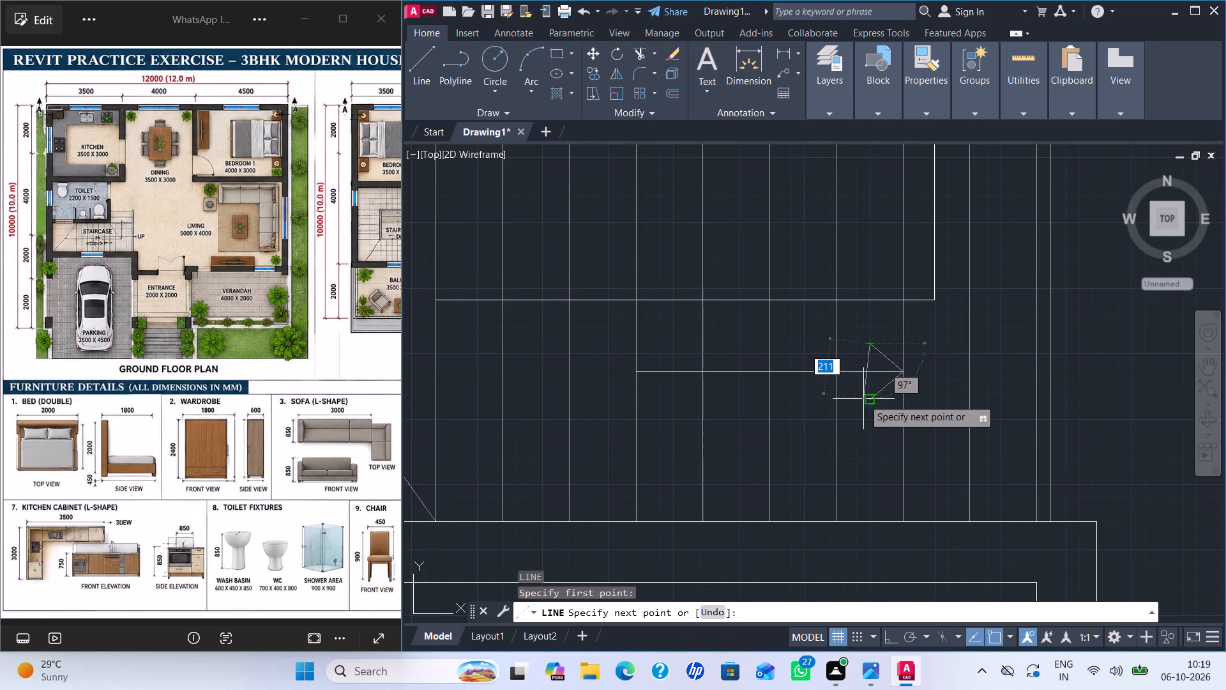
left_click(870, 401)
key("Escape")
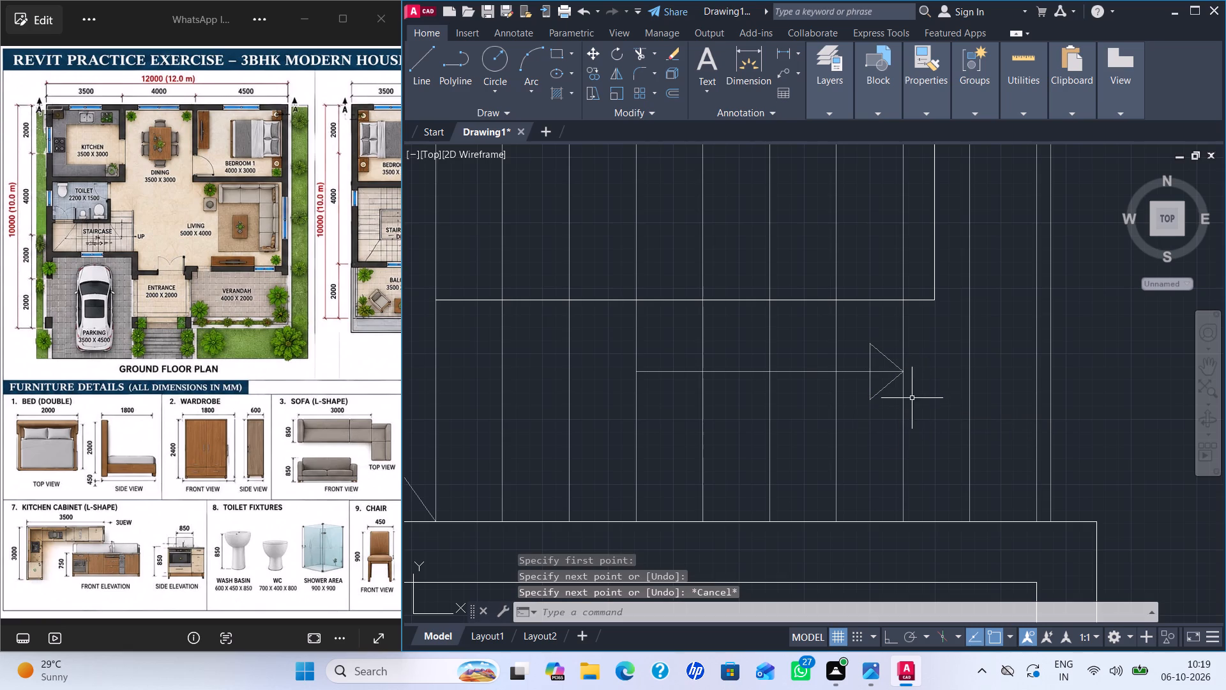
Trim away the part of the arrow shaft that lies inside the arrowhead triangle.
key("t")
key("r")
key("Return")
left_click(880, 371)
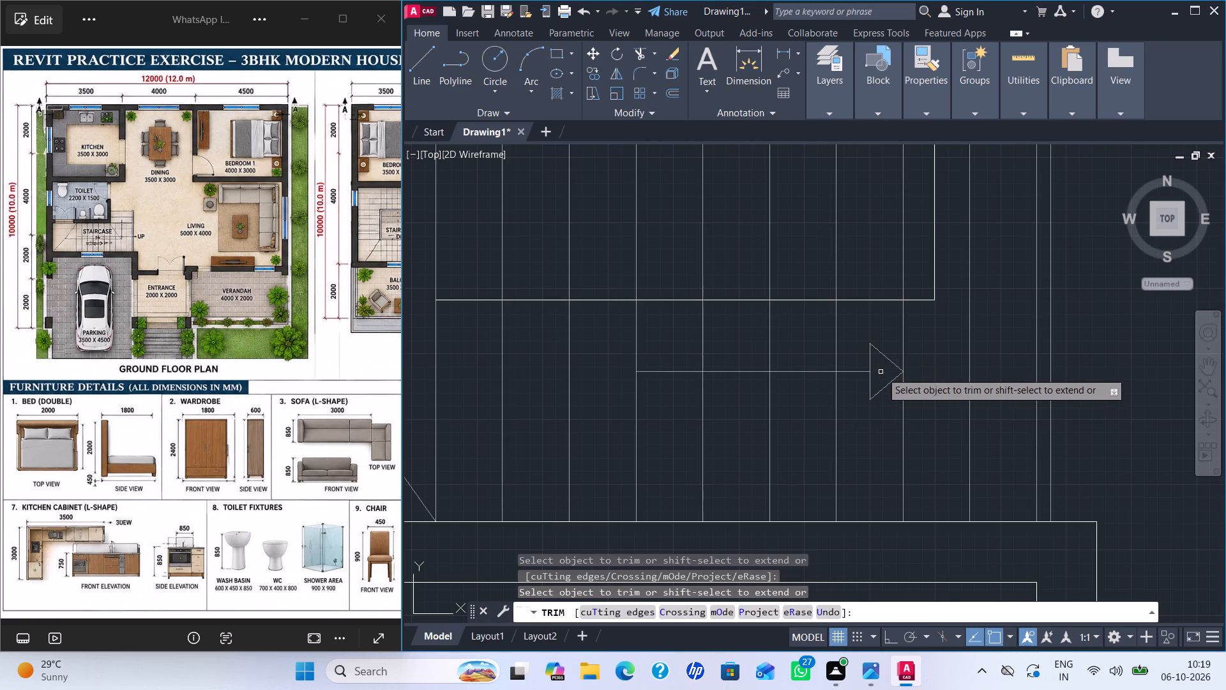
key("Escape")
key("Escape")
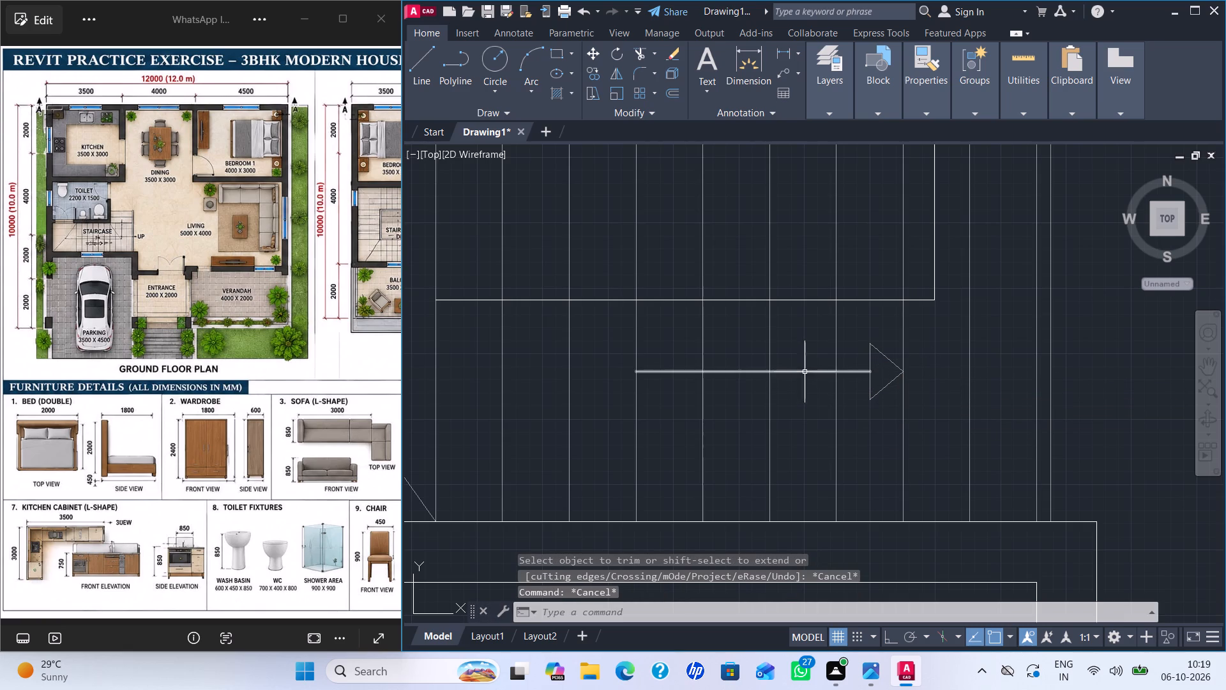
Remove the transparency from the three lines of the staircase arrowhead.
left_click_drag(890, 401, 890, 394)
left_click(875, 331)
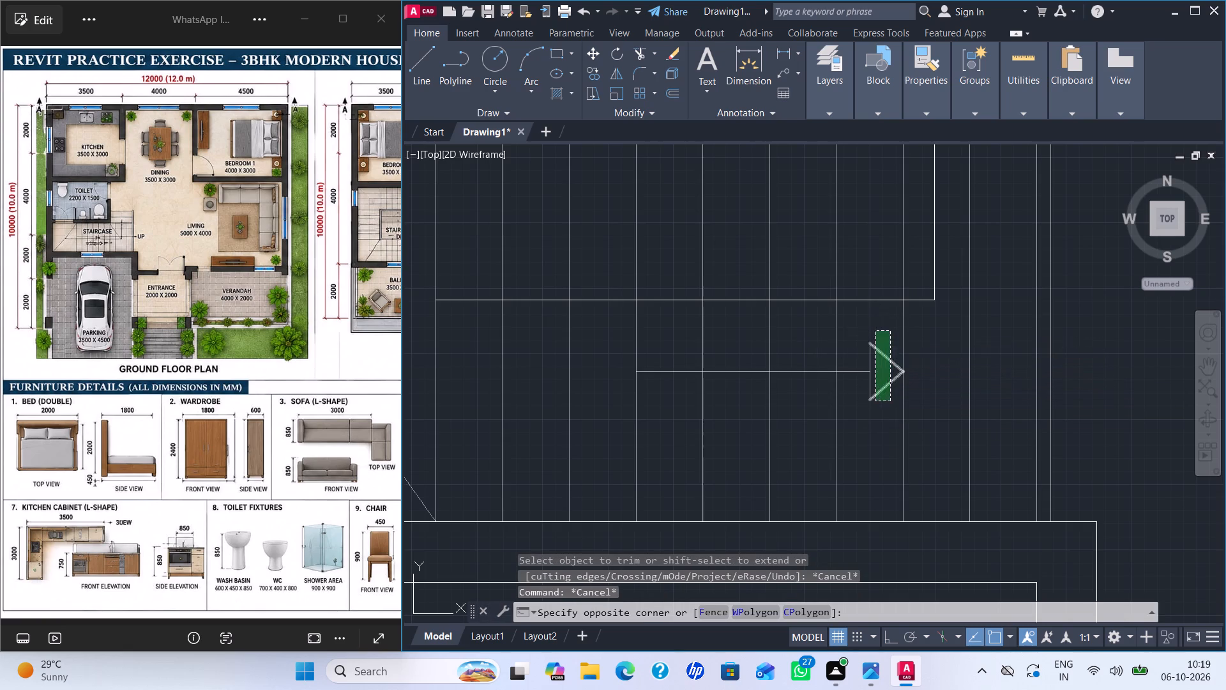
left_click(869, 361)
left_click(941, 108)
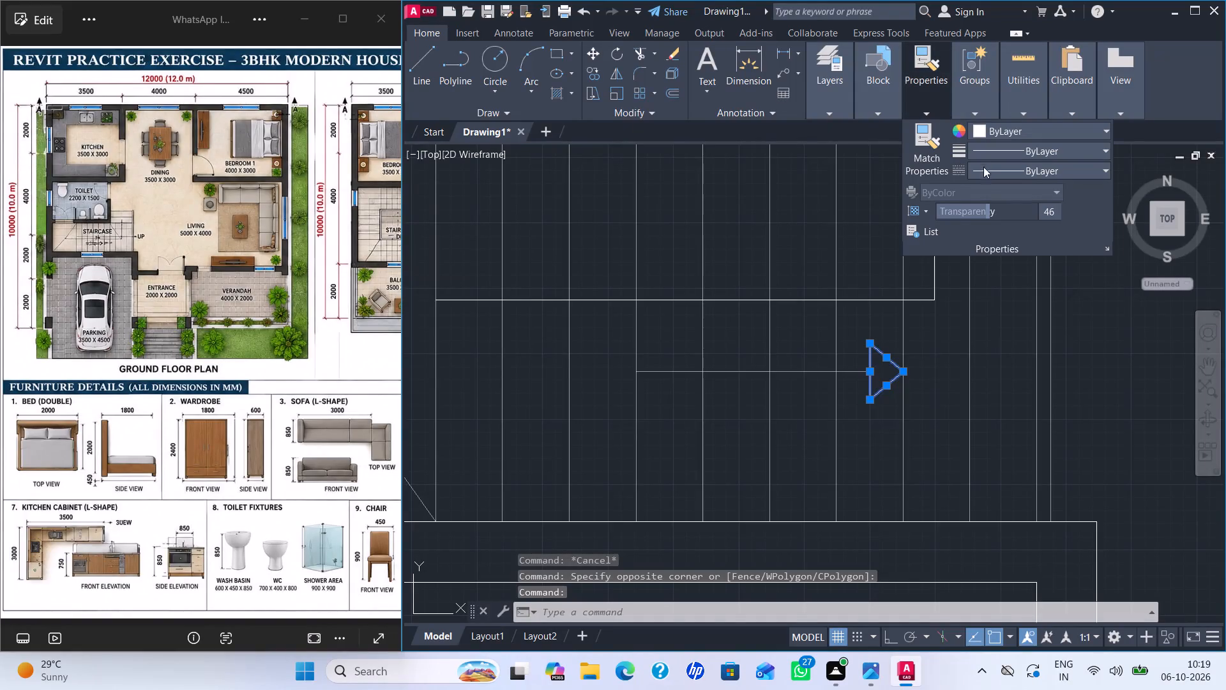
left_click_drag(985, 207, 771, 222)
key("Return")
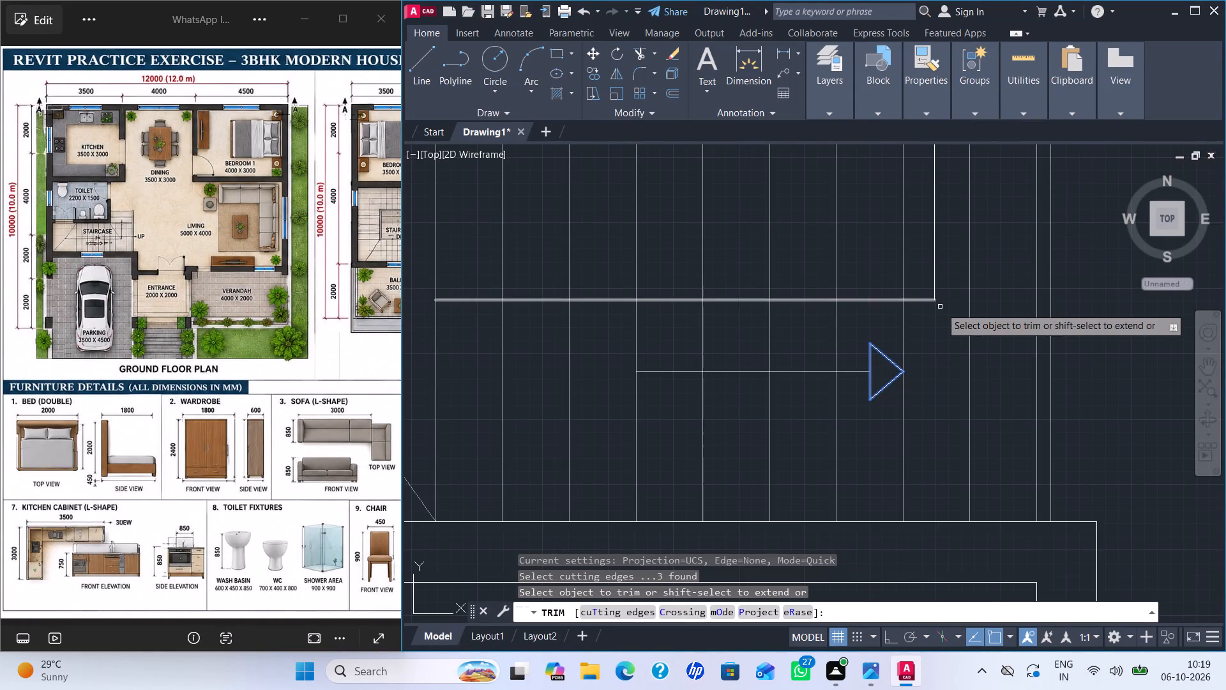
key("Escape")
key("Escape")
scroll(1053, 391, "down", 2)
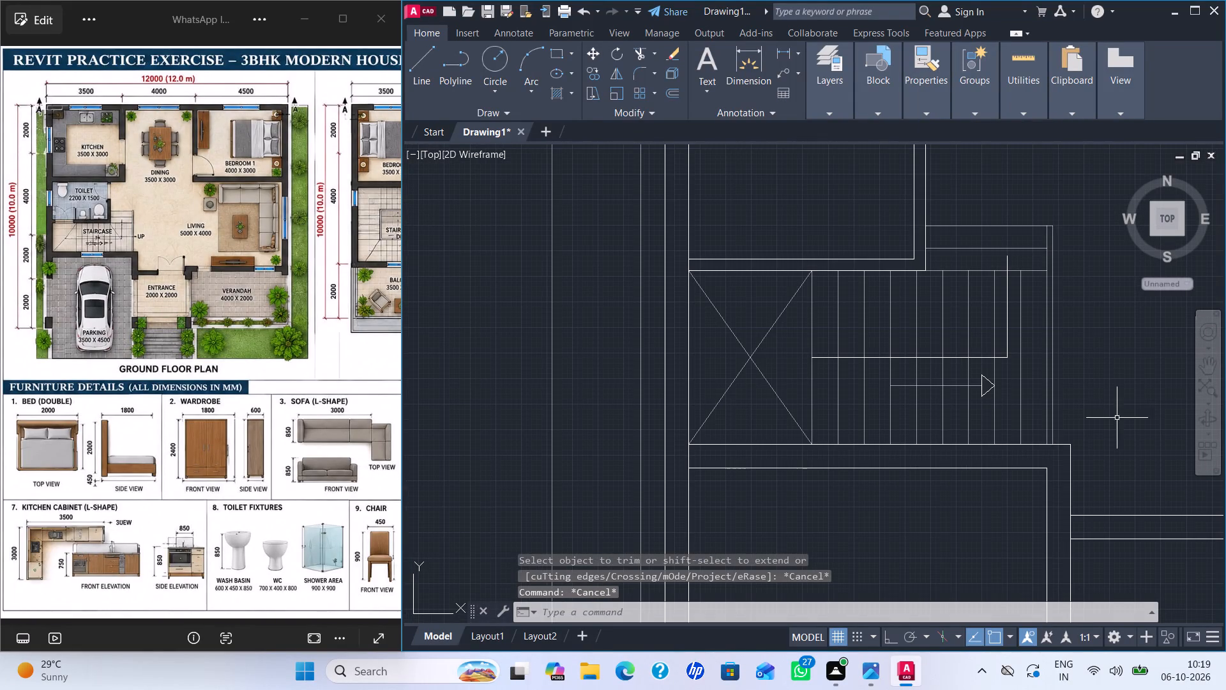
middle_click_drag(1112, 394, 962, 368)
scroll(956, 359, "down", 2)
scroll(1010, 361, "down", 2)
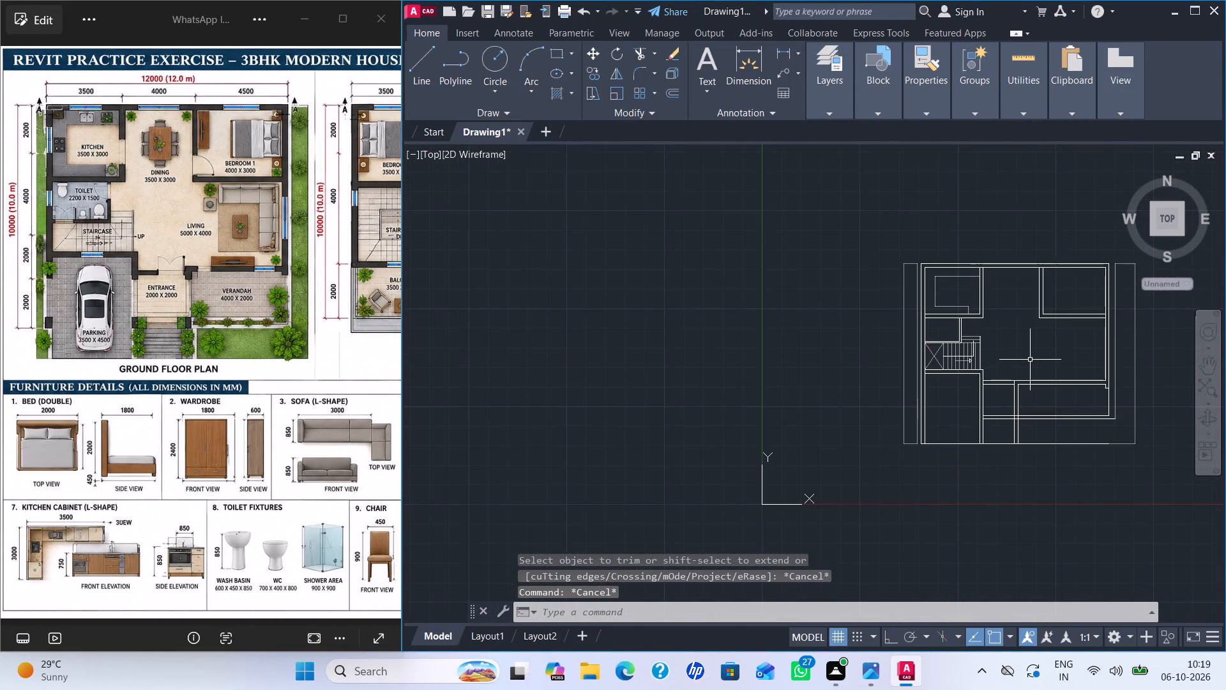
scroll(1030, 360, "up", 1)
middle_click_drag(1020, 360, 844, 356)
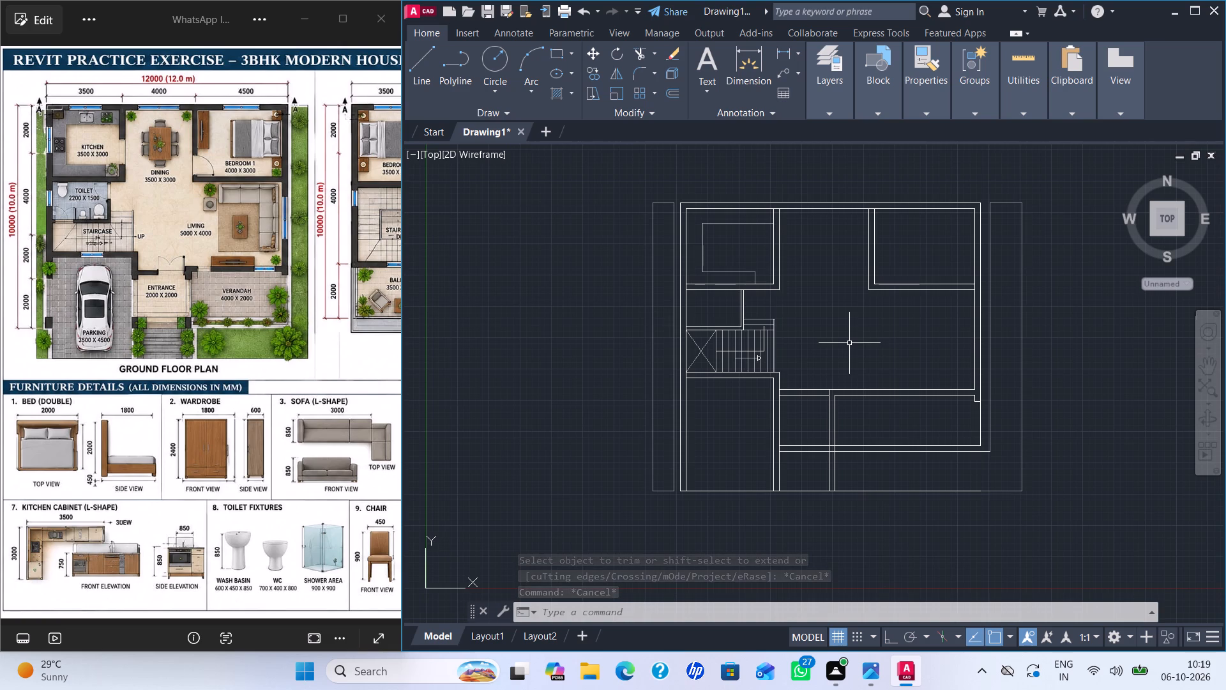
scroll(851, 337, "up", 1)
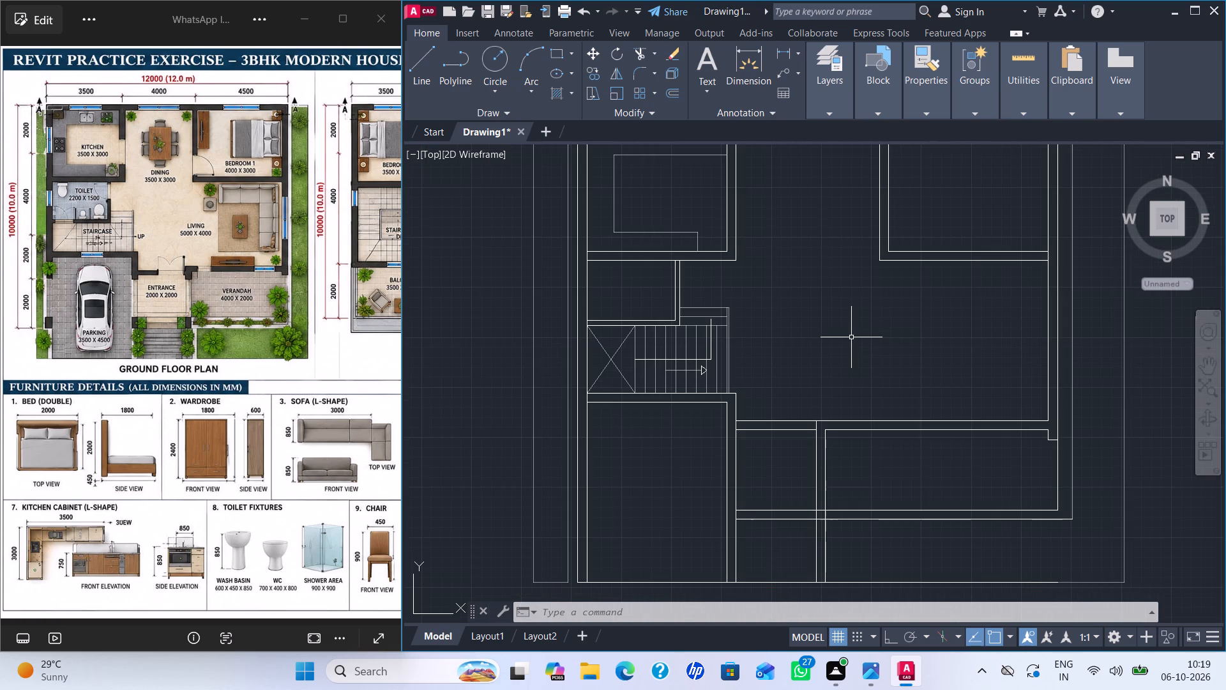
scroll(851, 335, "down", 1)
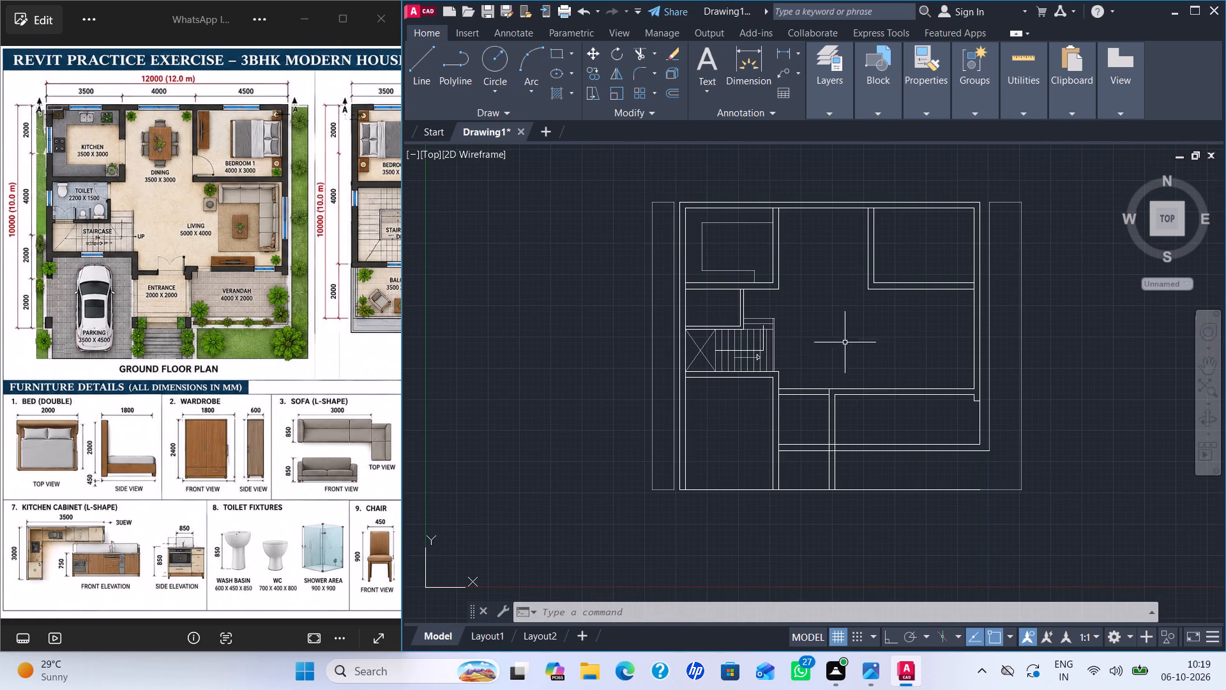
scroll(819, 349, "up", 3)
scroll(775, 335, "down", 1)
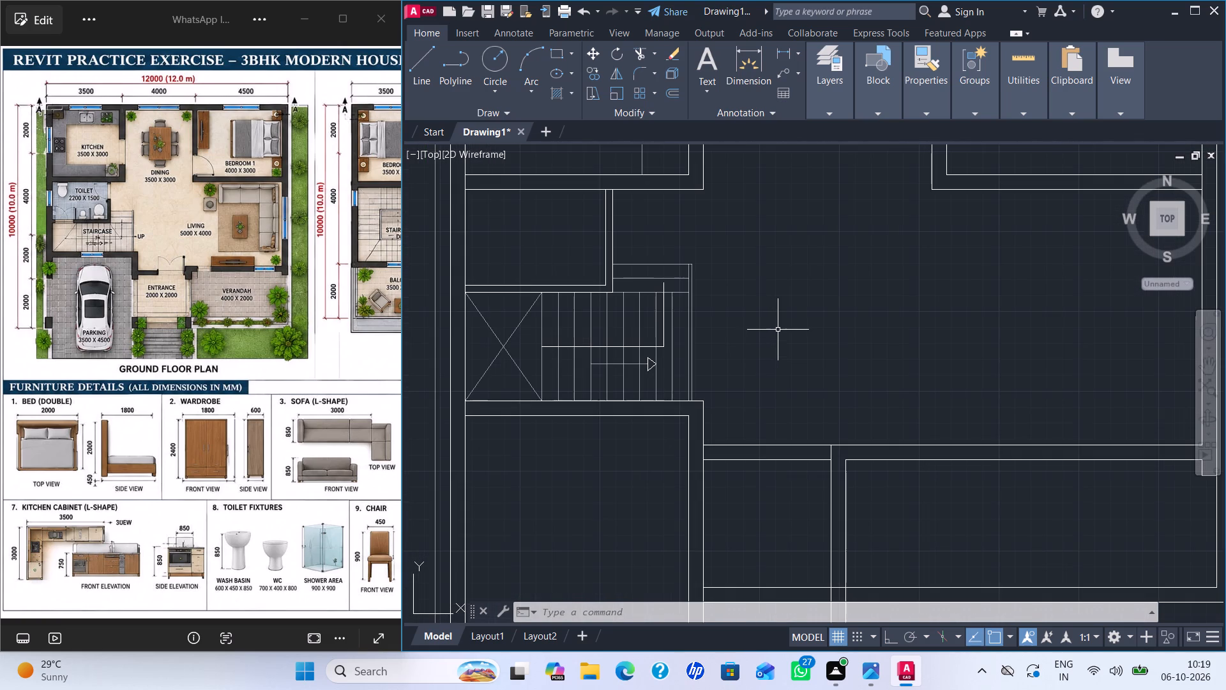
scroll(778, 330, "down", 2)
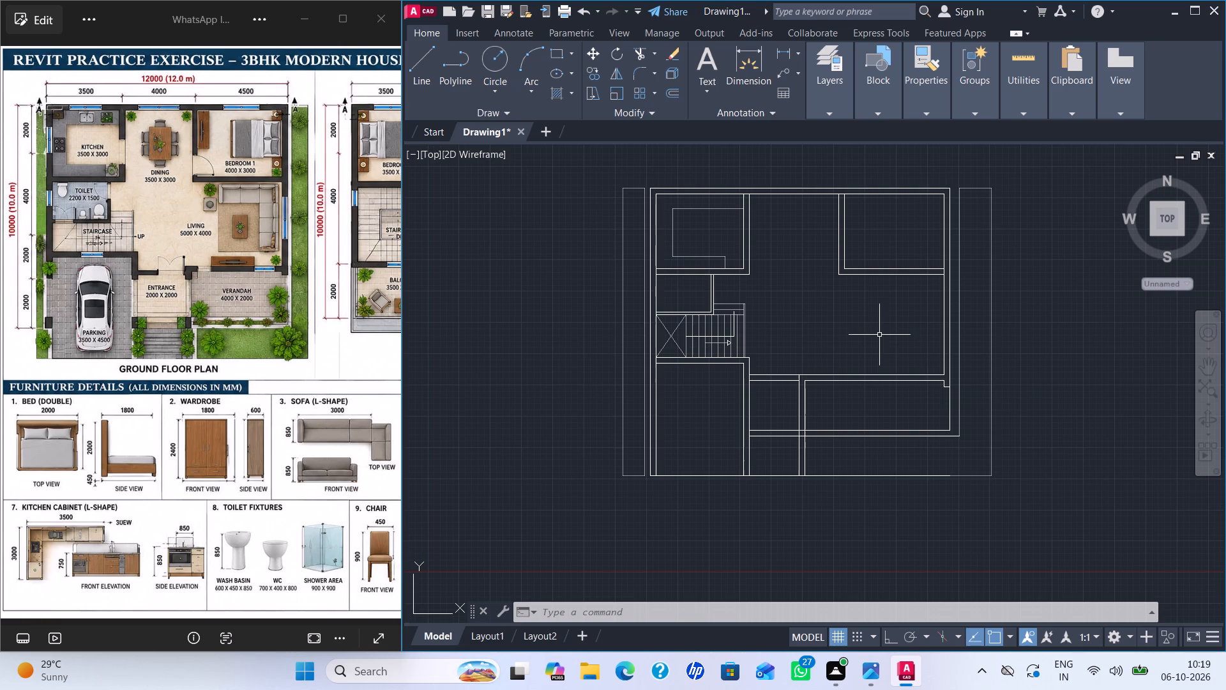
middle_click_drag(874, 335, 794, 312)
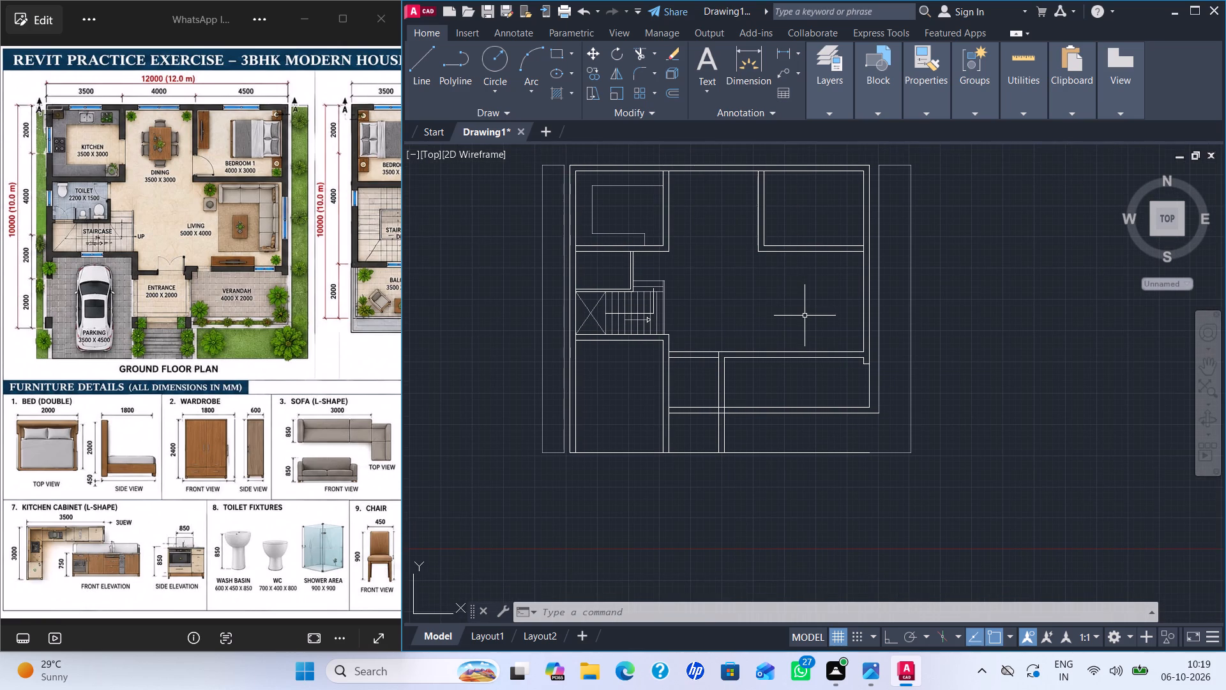
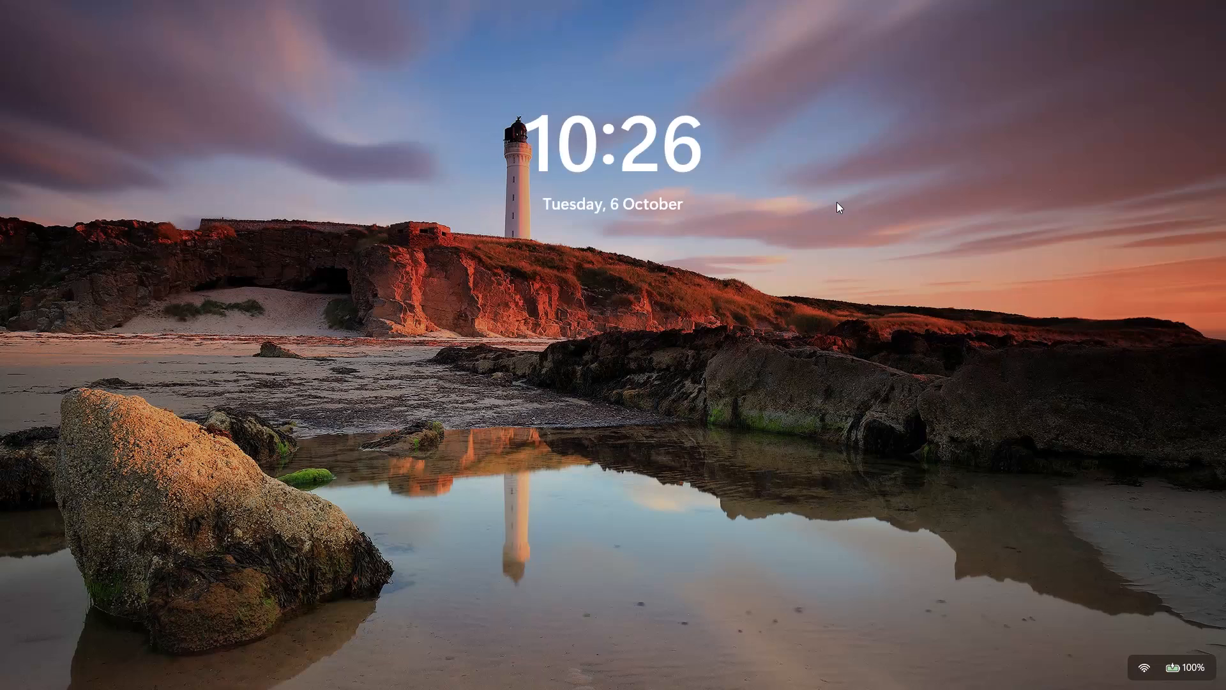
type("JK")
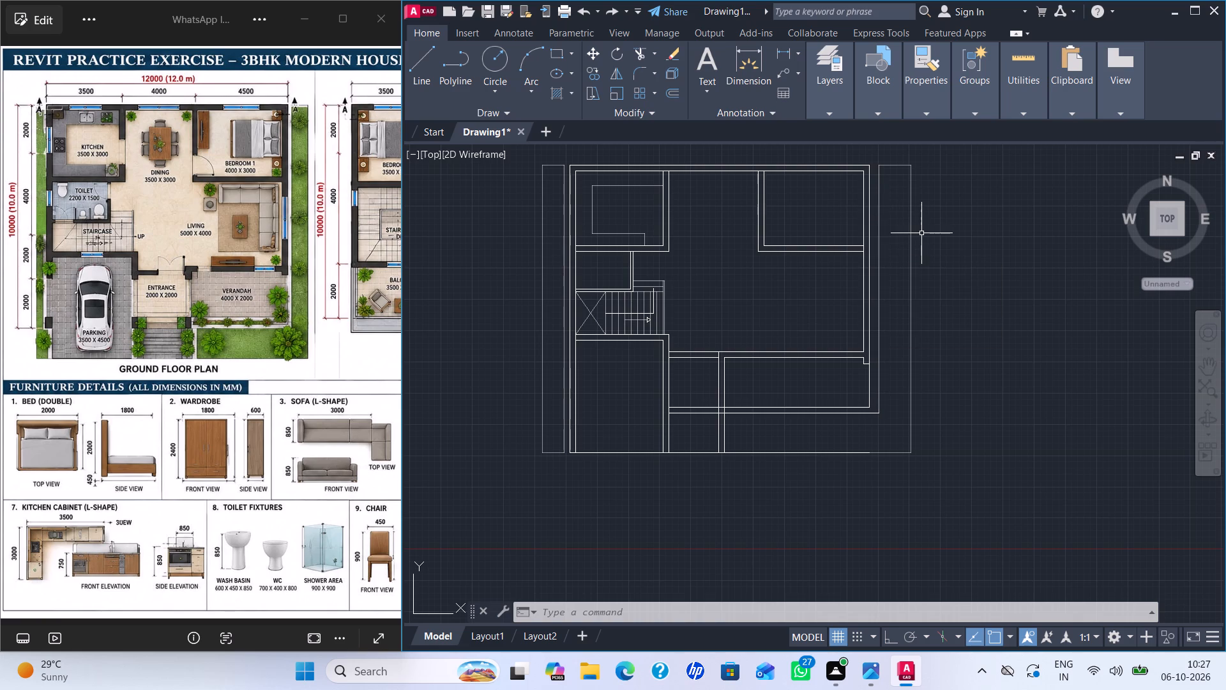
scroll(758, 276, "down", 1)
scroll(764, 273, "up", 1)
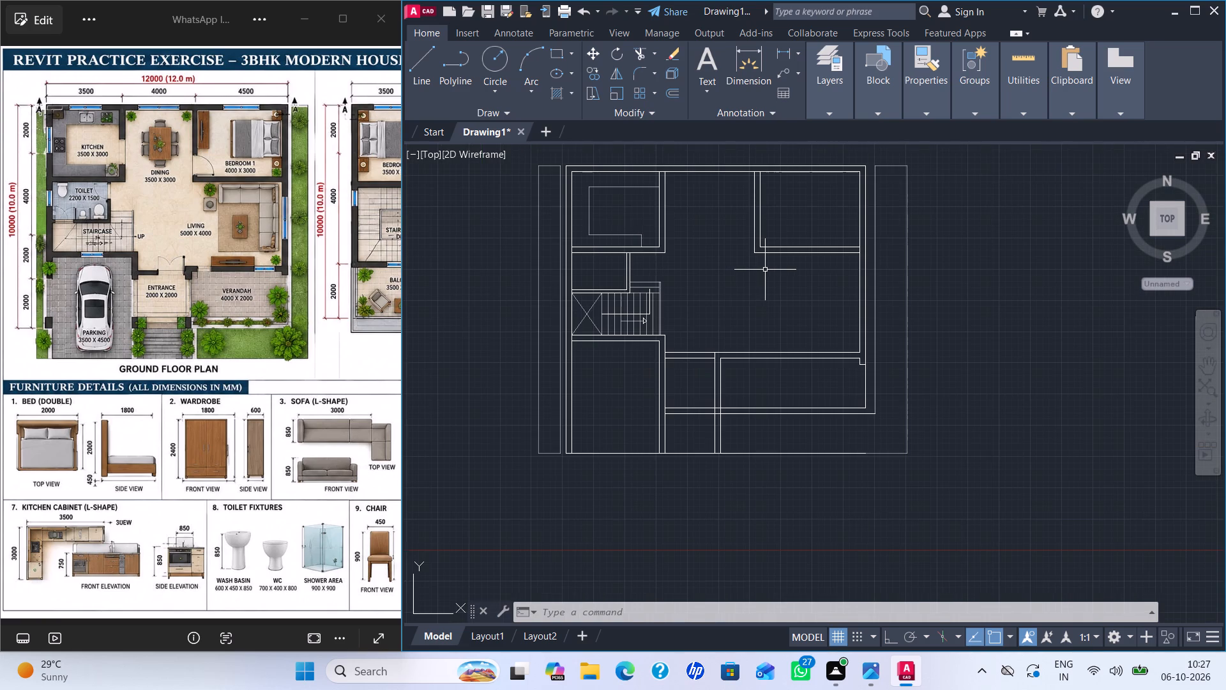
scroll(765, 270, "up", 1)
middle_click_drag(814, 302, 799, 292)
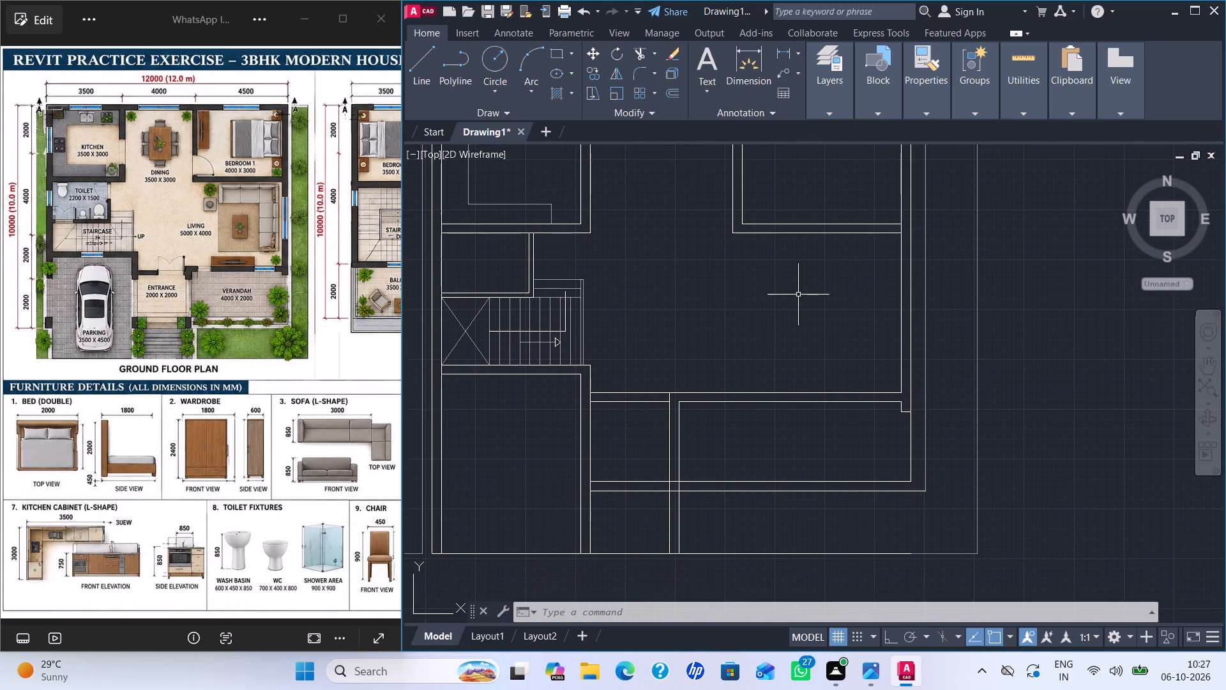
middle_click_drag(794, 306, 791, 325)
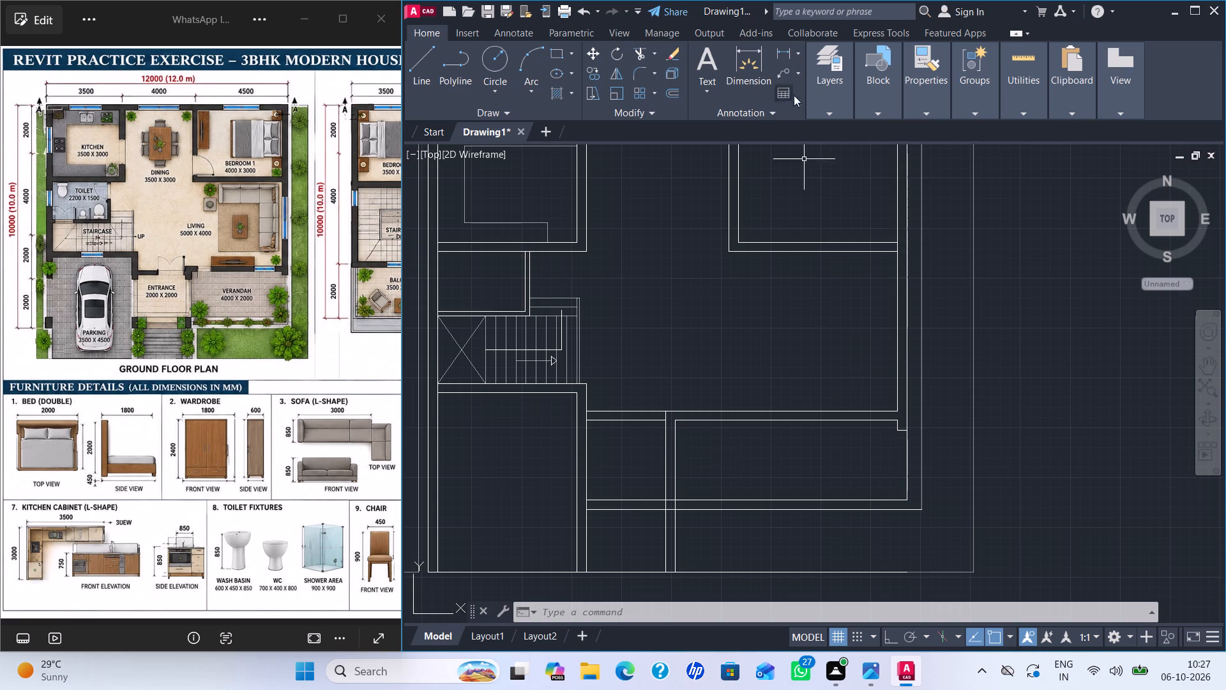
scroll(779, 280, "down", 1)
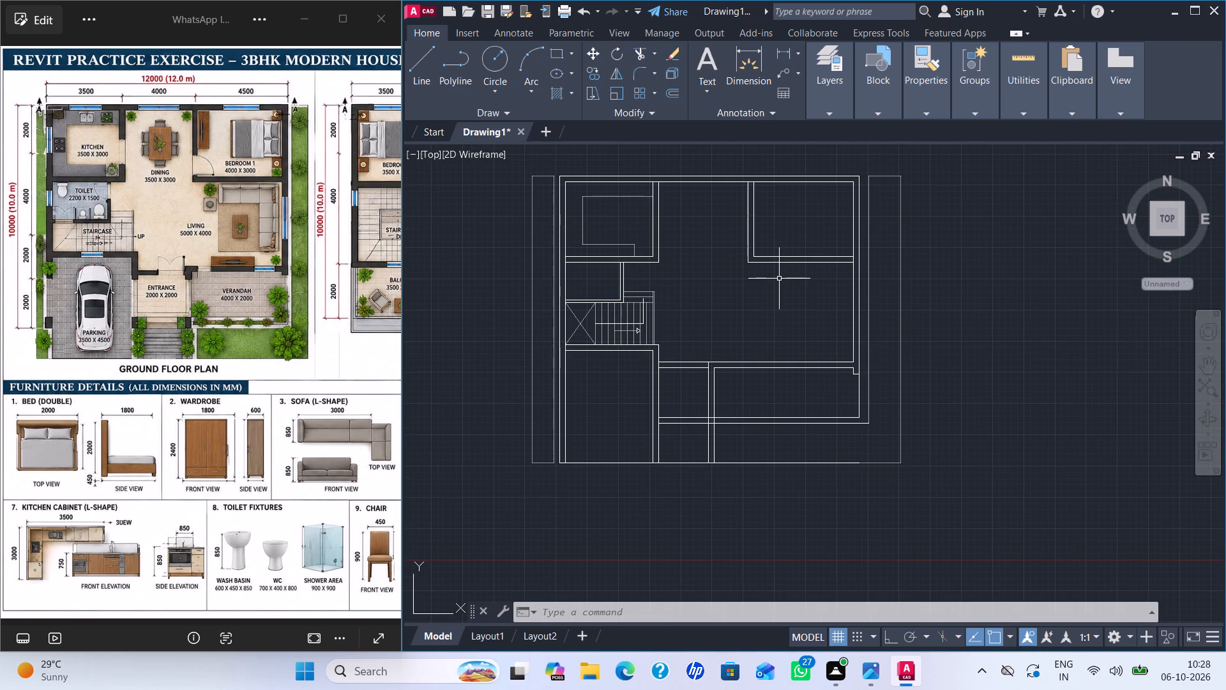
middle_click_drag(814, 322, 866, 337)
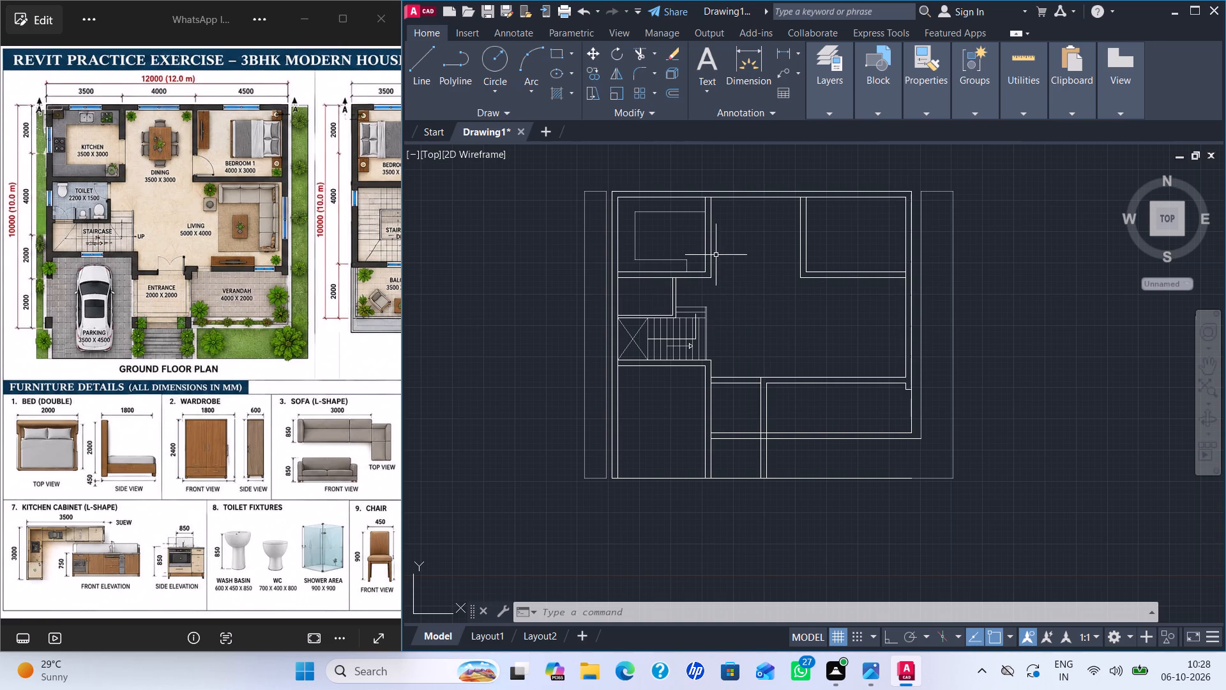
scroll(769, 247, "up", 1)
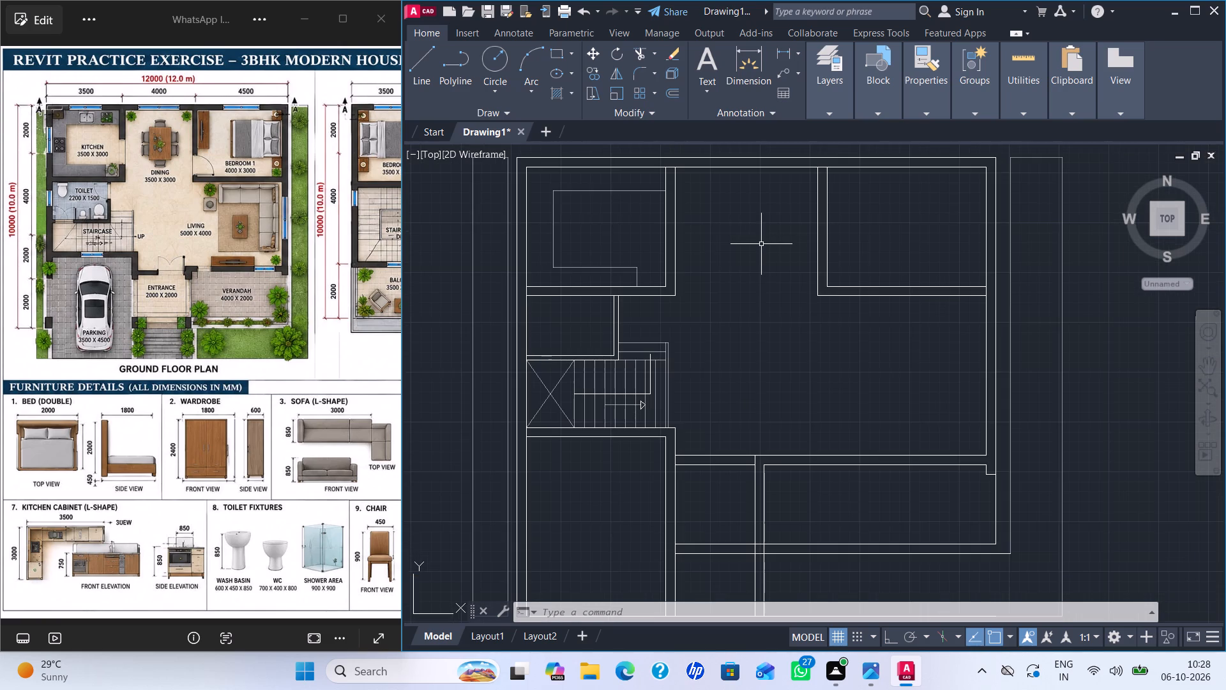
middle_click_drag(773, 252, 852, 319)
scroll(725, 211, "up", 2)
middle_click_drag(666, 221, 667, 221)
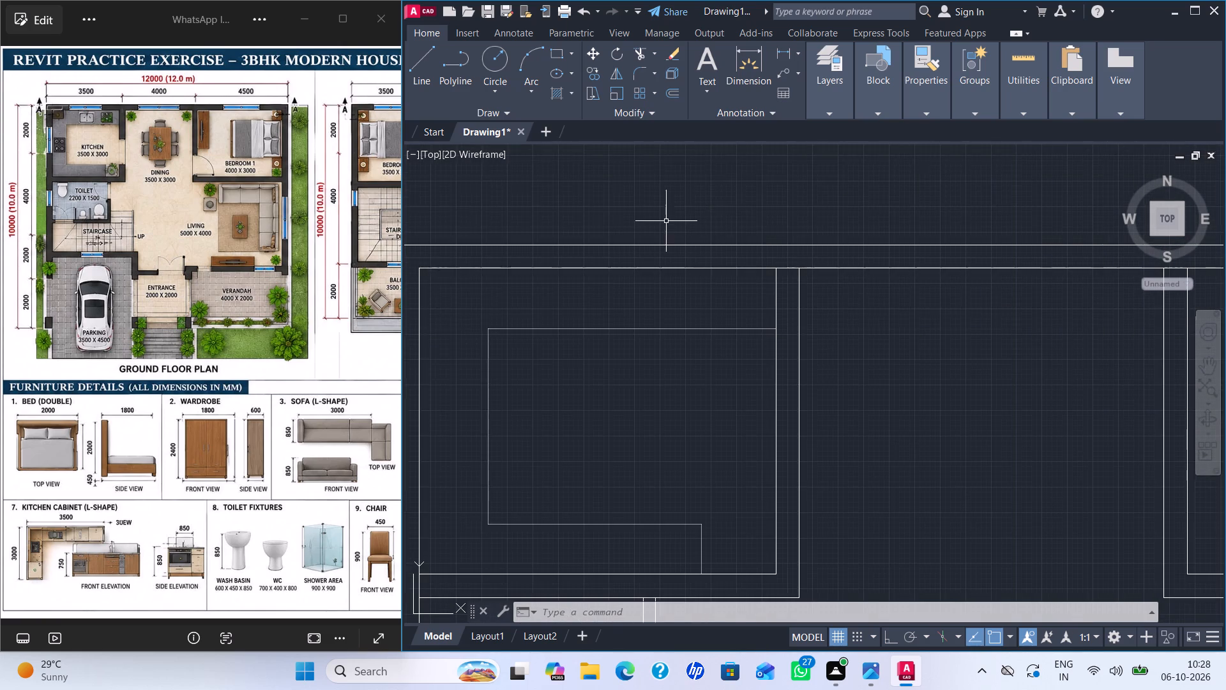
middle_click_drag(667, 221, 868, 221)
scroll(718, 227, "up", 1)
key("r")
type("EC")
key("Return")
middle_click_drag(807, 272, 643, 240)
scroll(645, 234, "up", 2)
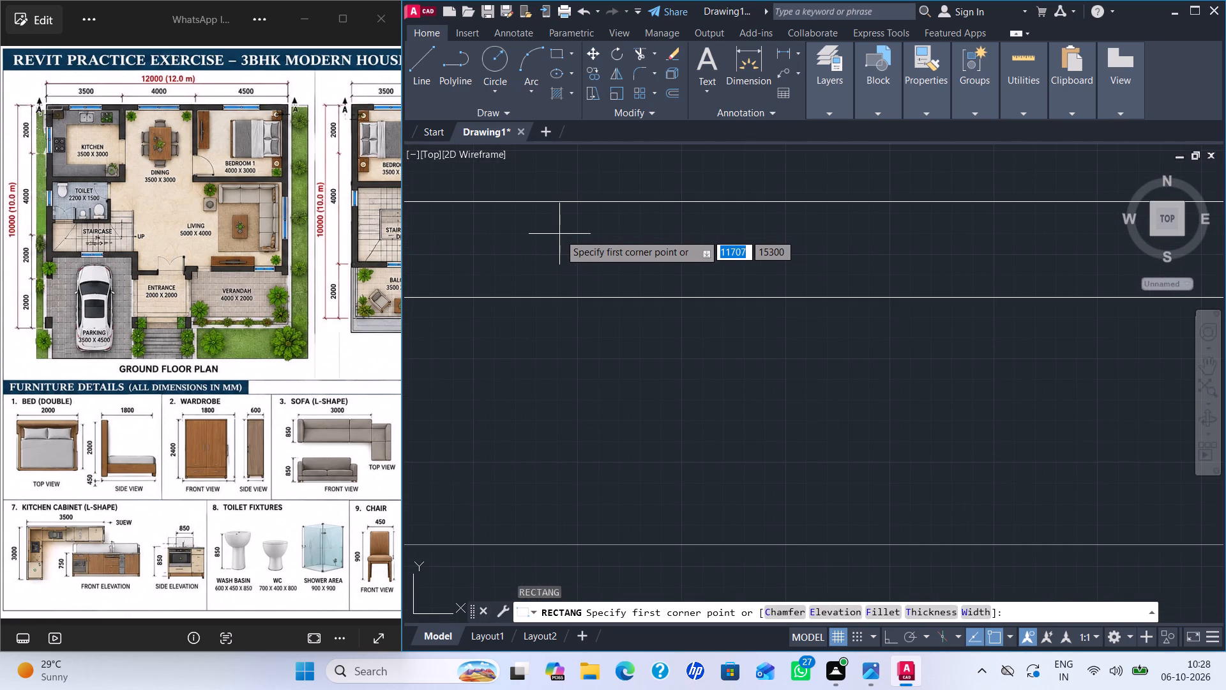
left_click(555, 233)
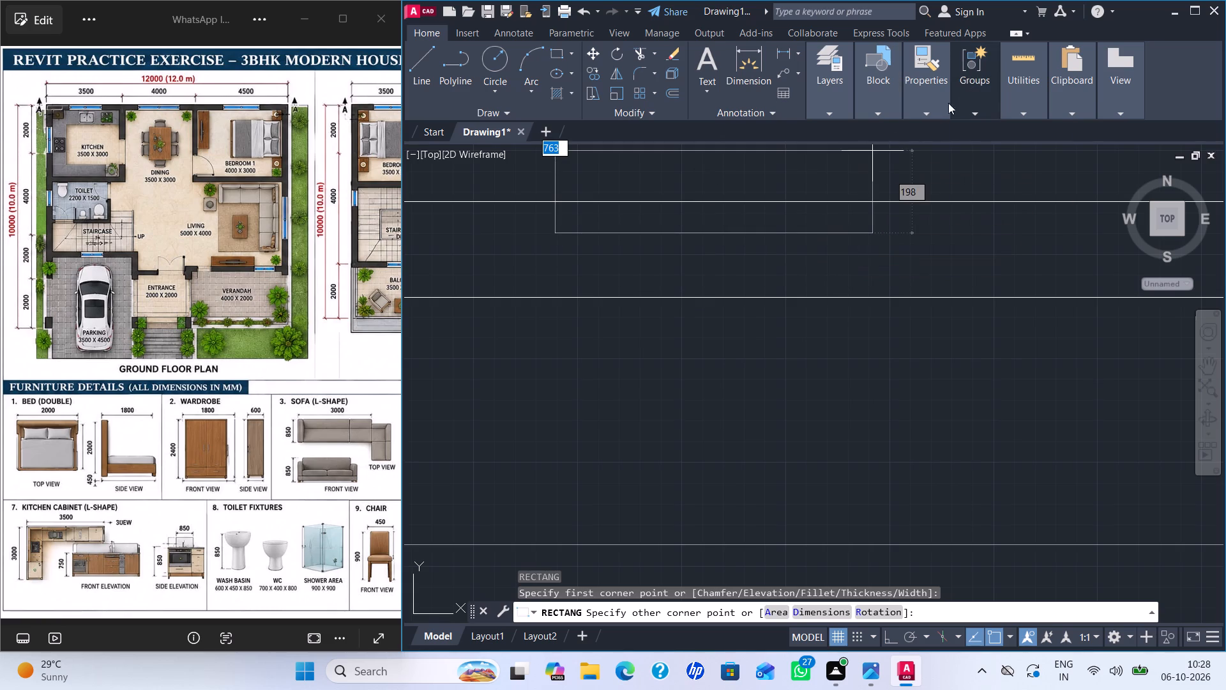
Remove the transparency setting for newly drawn objects and abandon the rectangle in progress.
left_click(927, 111)
left_click_drag(985, 214, 900, 222)
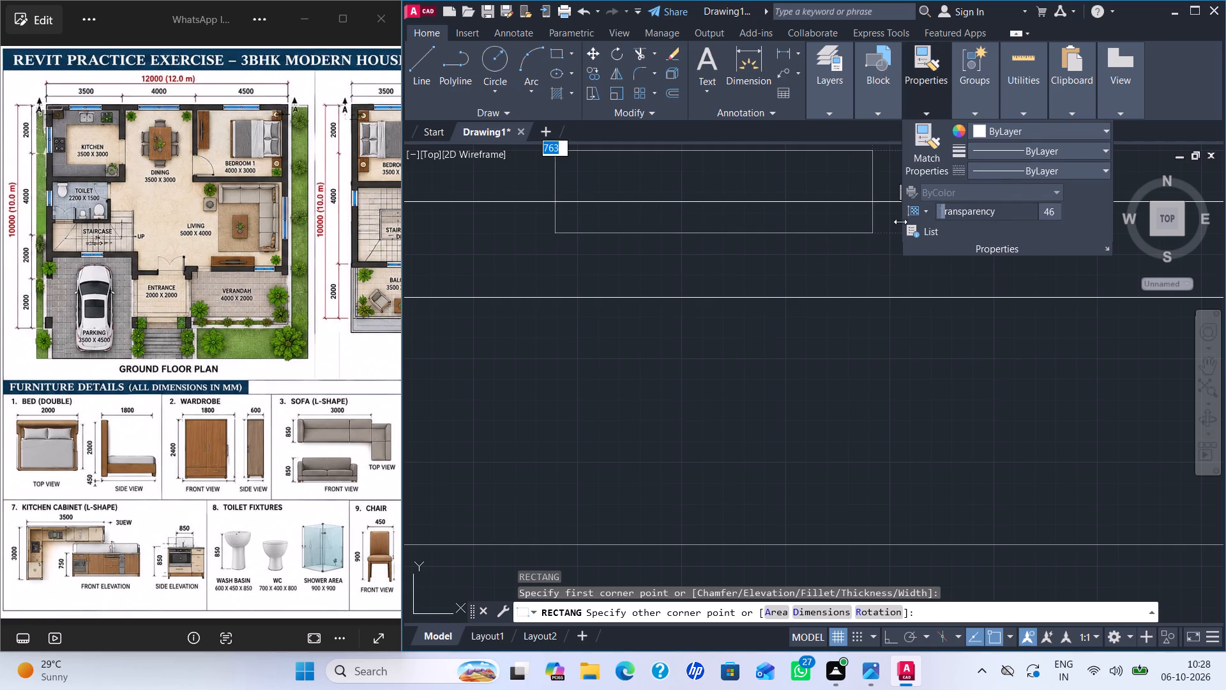
left_click_drag(900, 222, 823, 233)
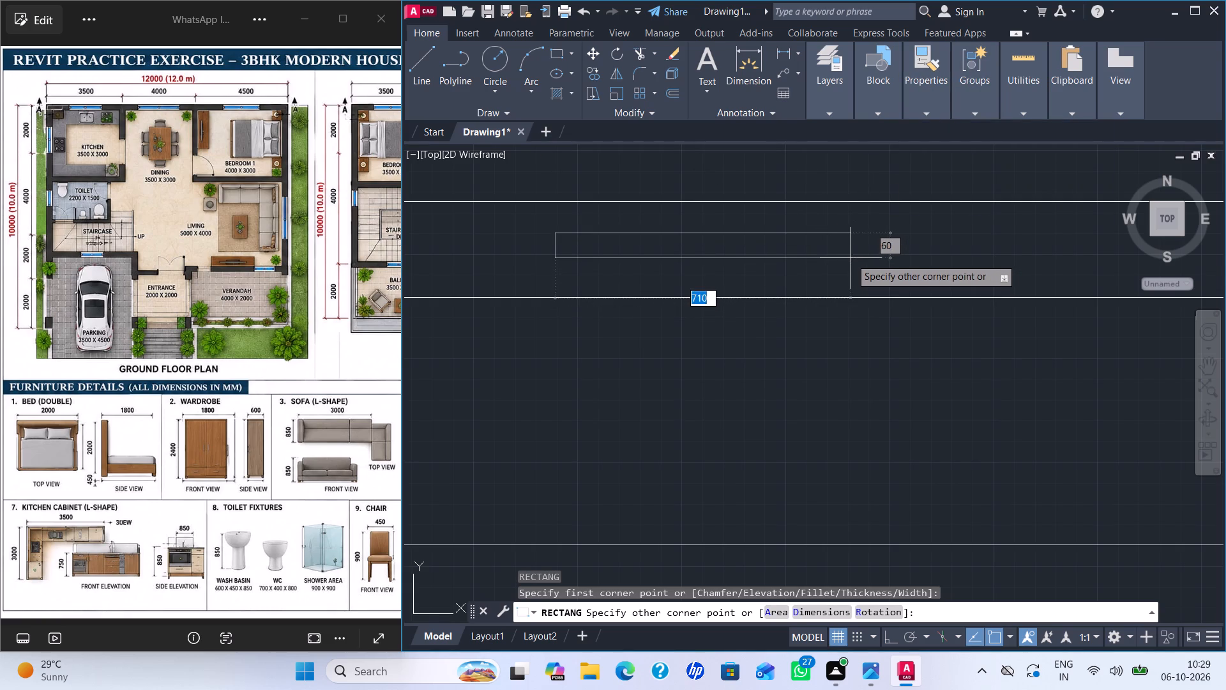
key("Escape")
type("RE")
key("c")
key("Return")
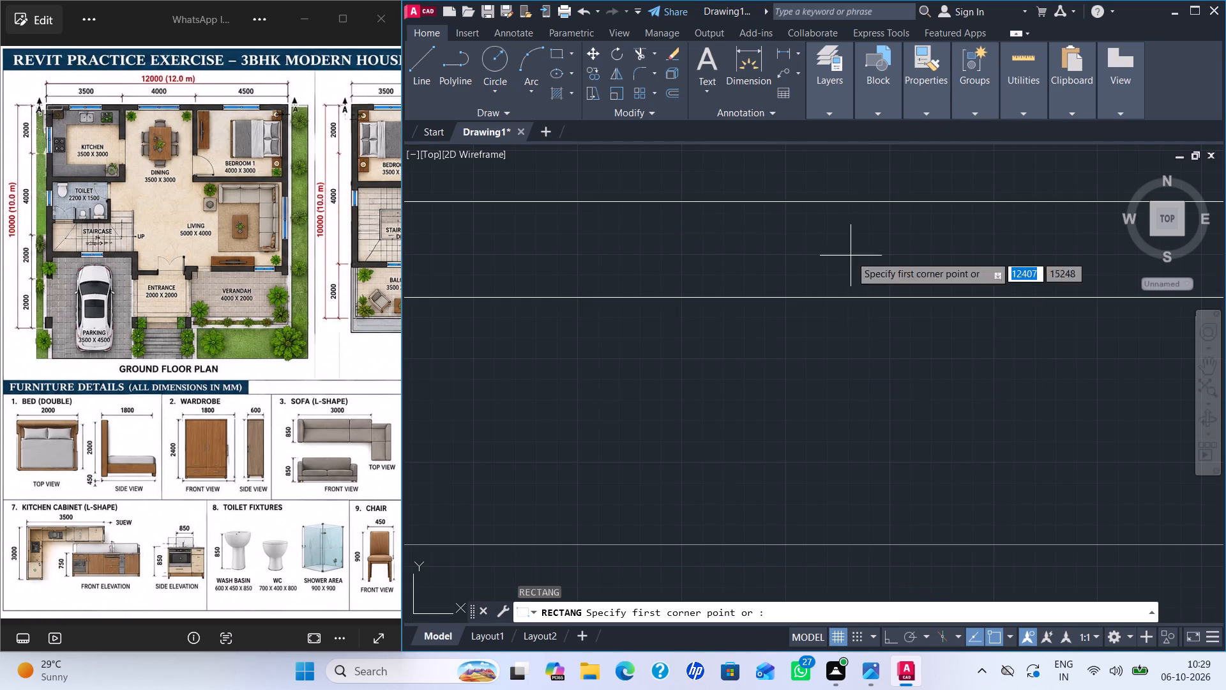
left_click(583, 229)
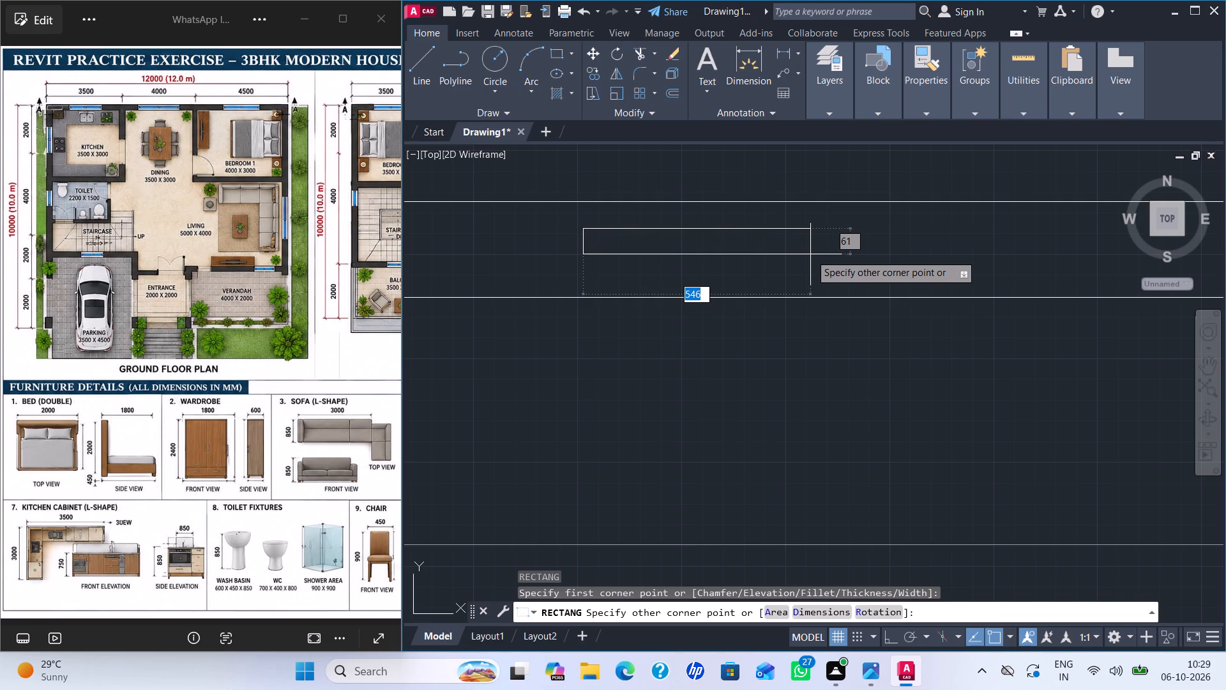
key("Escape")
Draw a thin horizontal window rectangle about 802 by 44 mm within the kitchen's top wall.
key("r")
type("EC")
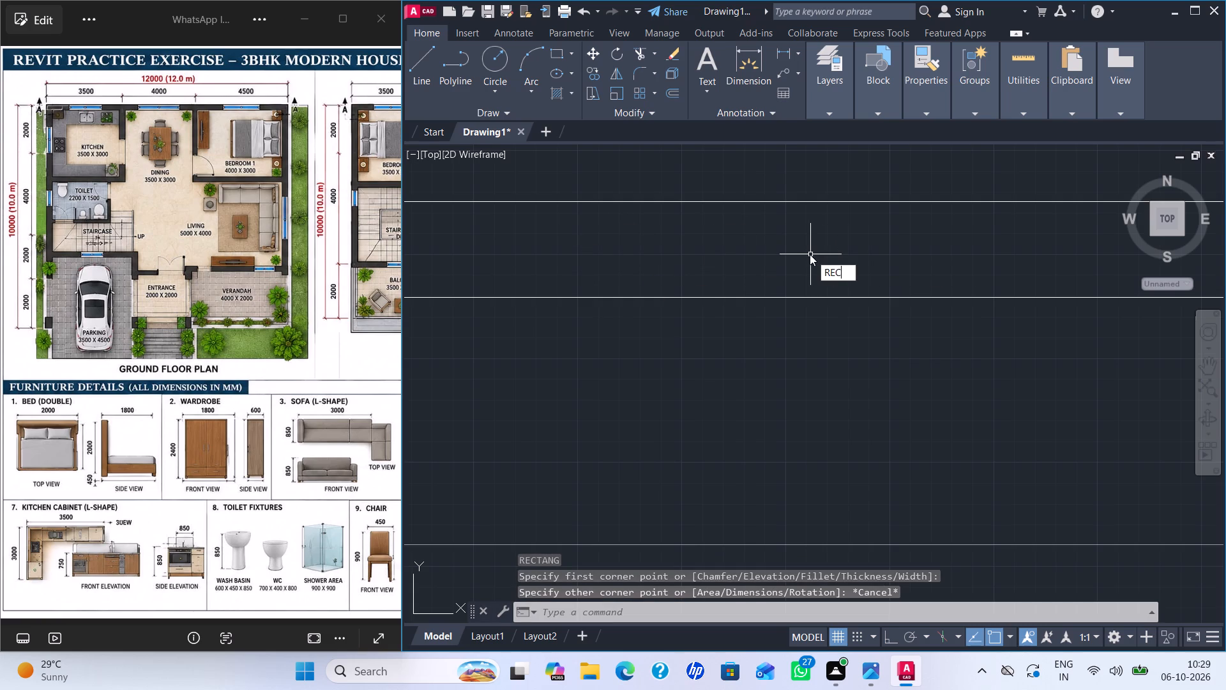
key("Return")
left_click(578, 237)
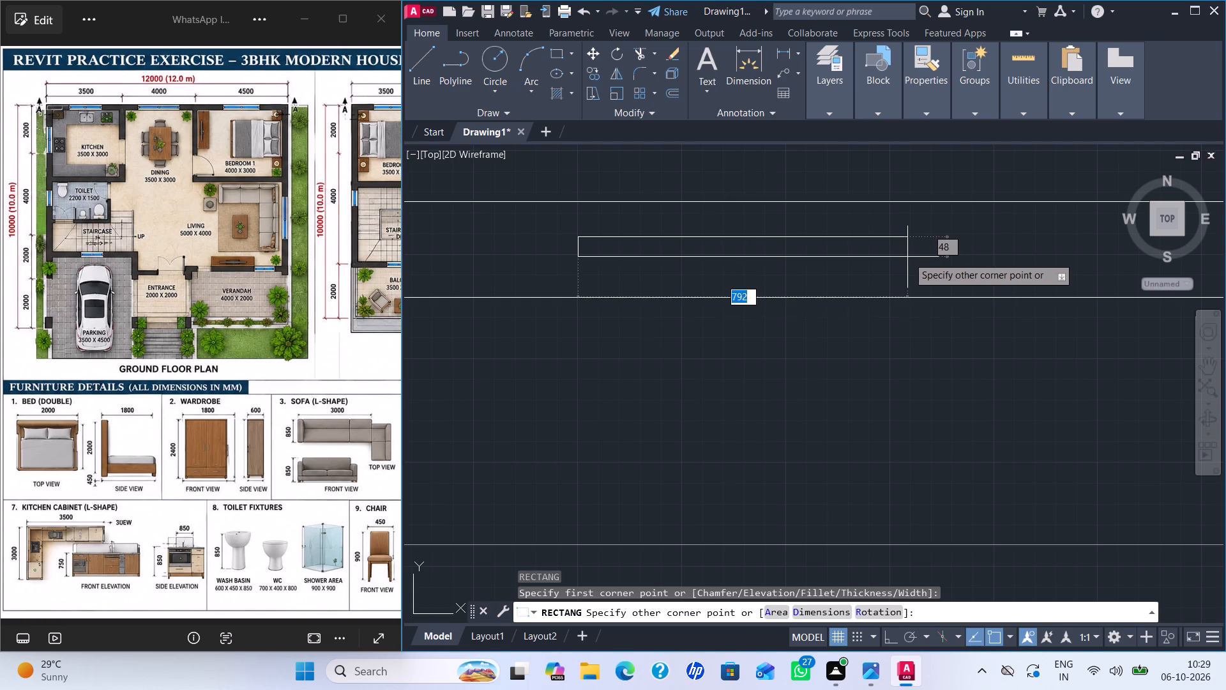
scroll(909, 257, "down", 4)
scroll(909, 257, "up", 3)
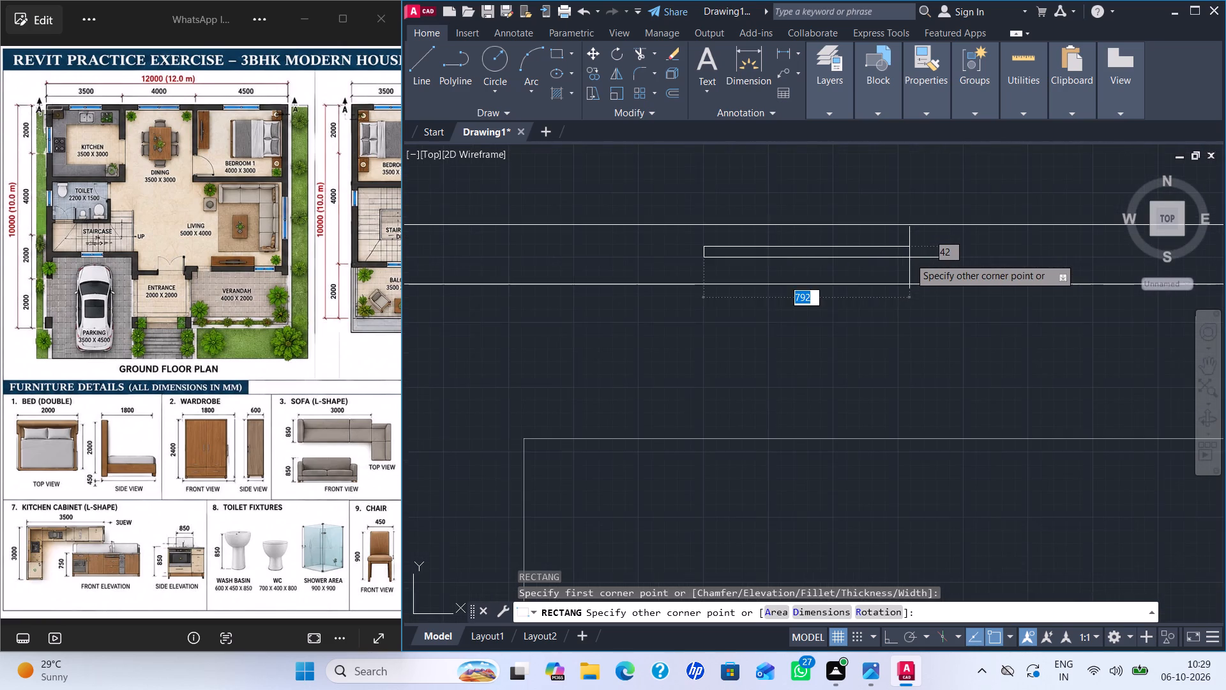
scroll(909, 257, "up", 1)
scroll(928, 259, "down", 2)
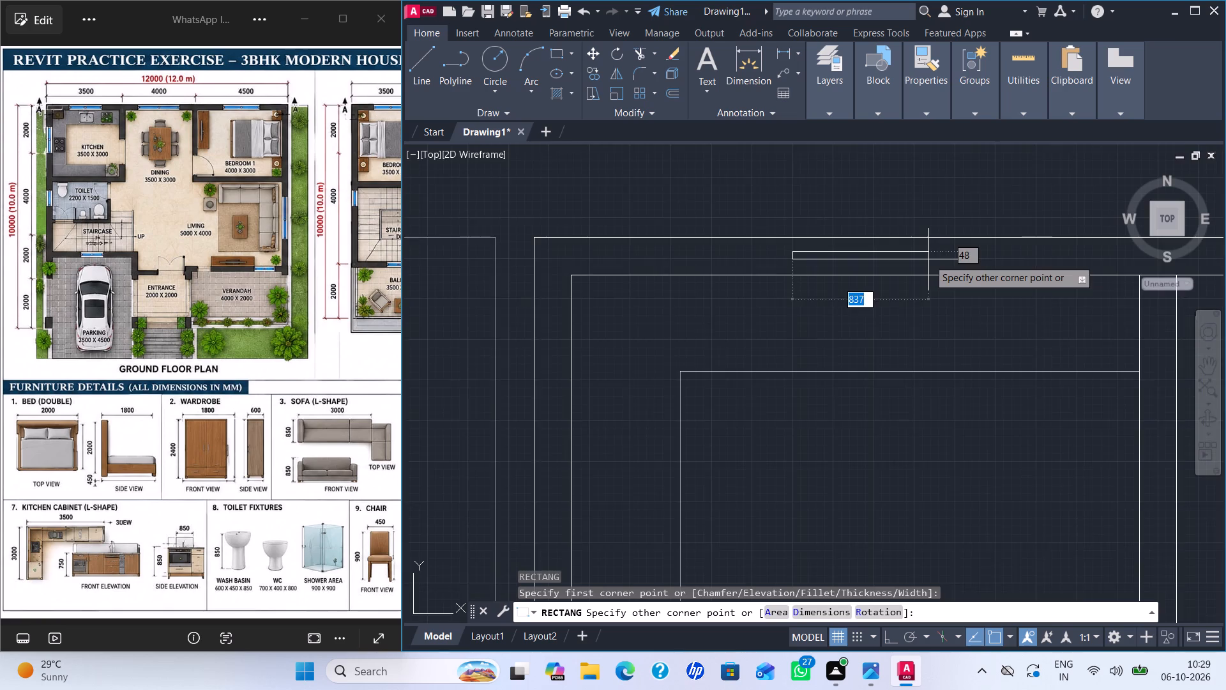
scroll(928, 259, "down", 2)
scroll(932, 259, "up", 5)
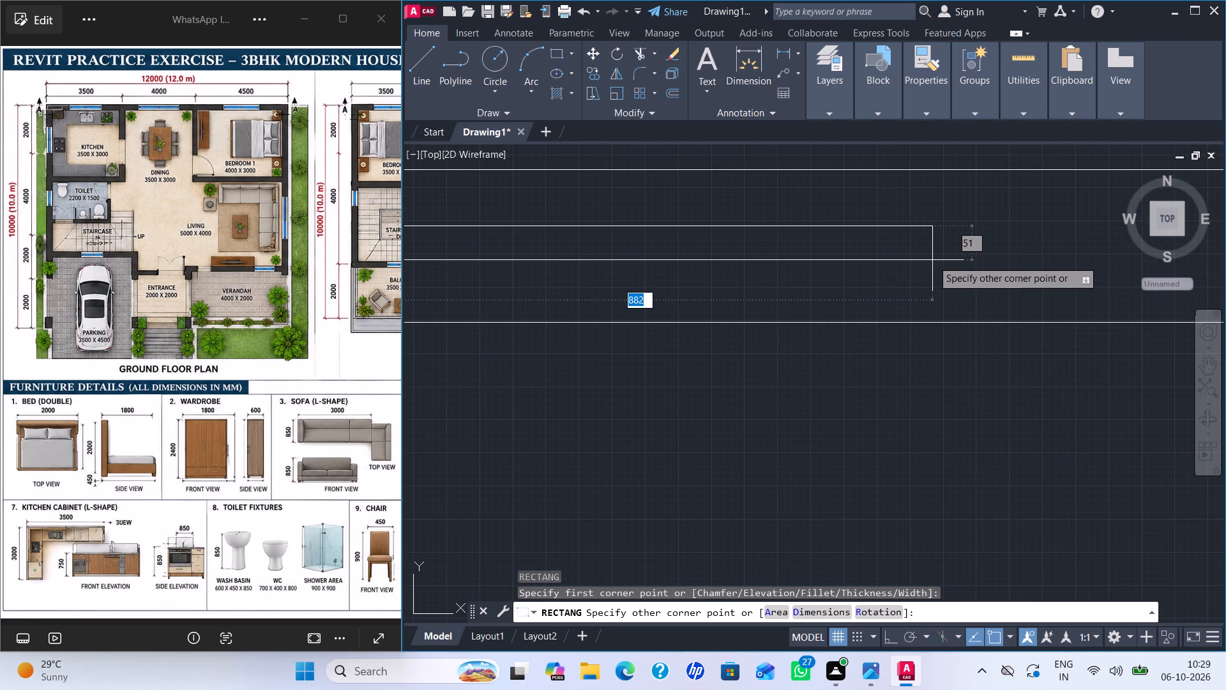
left_click(879, 256)
scroll(905, 254, "down", 3)
scroll(911, 255, "up", 3)
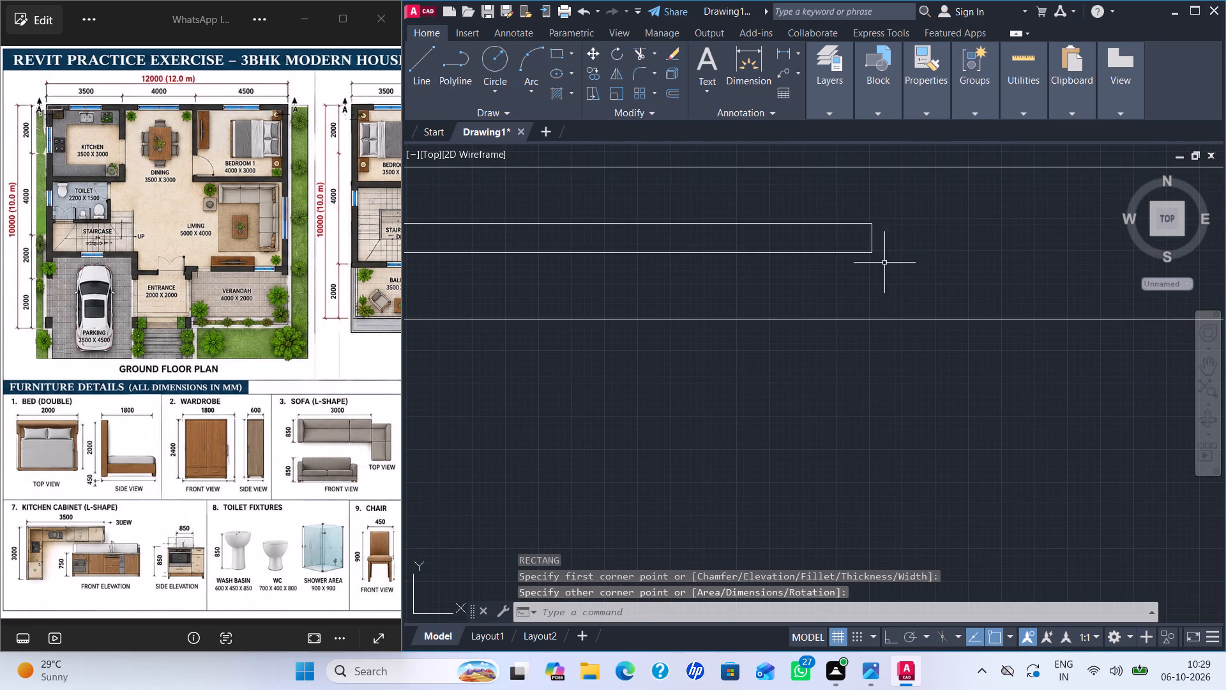
Move the window rectangle slightly downward within the thickness of the kitchen's top wall.
left_click_drag(881, 263, 875, 261)
left_click(812, 210)
key("m")
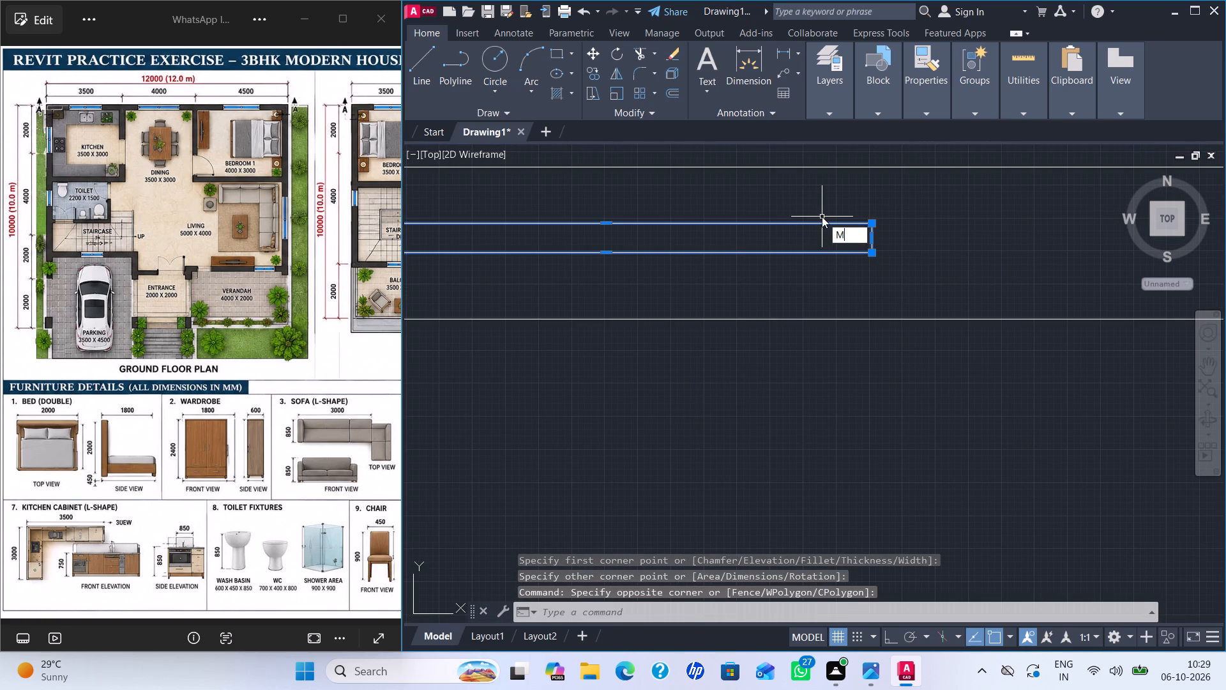
key("Return")
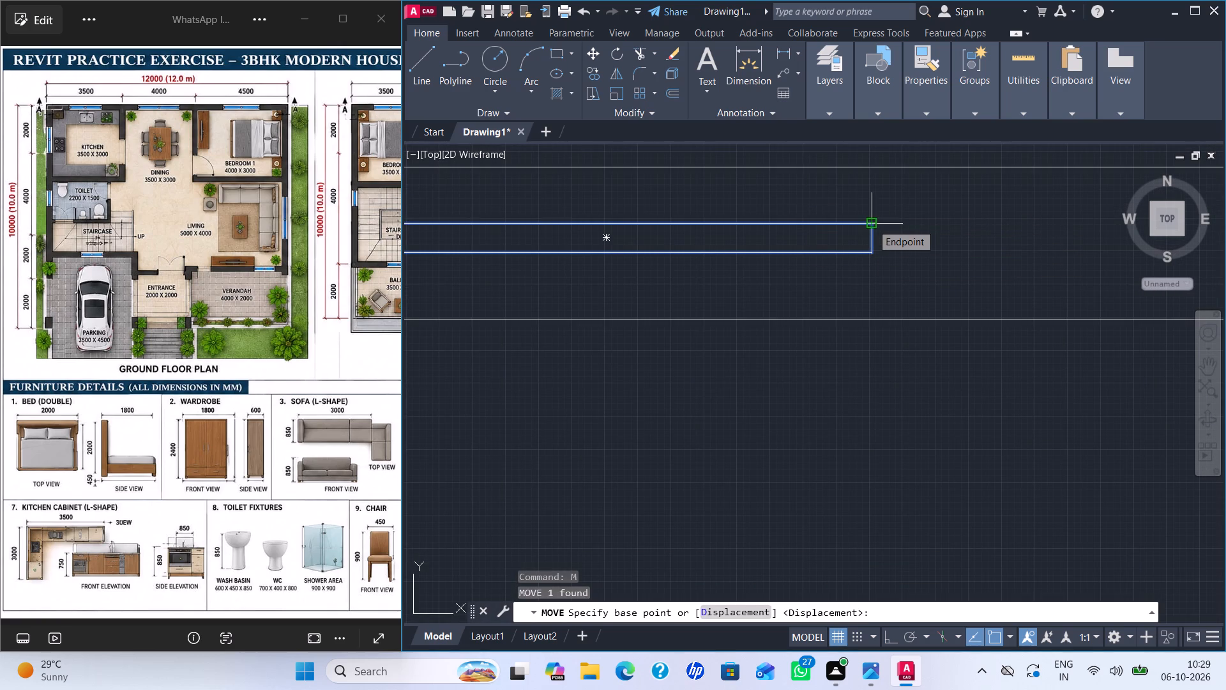
left_click(872, 224)
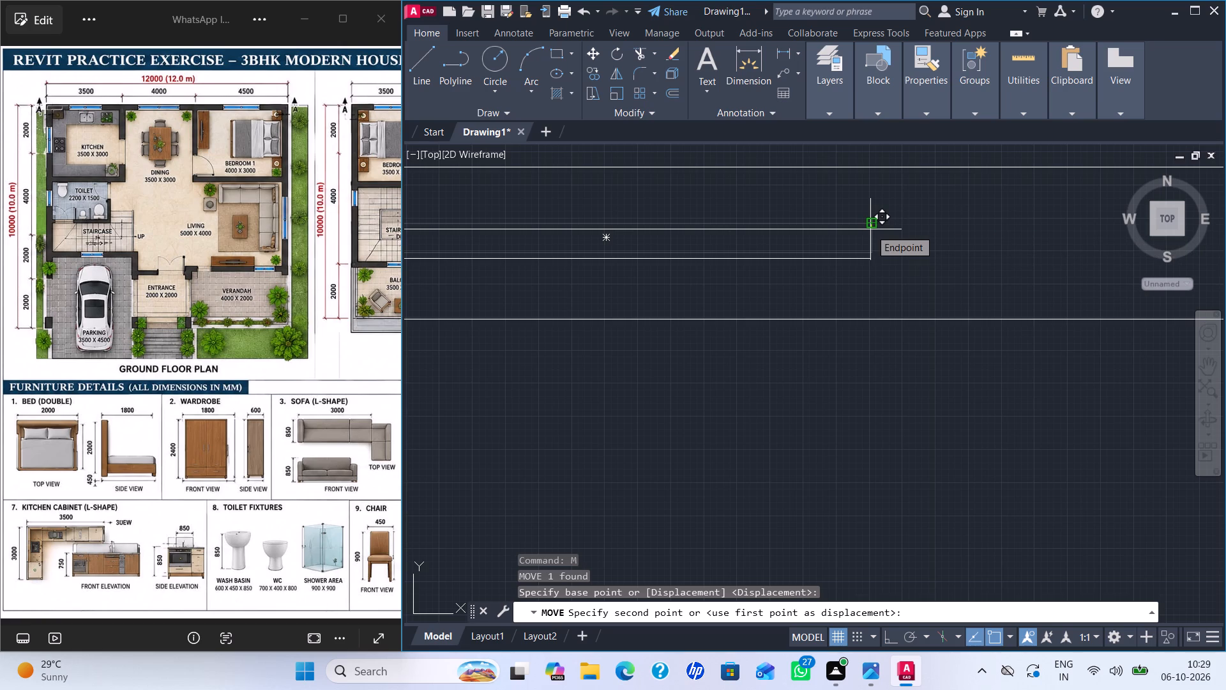
left_click(870, 229)
key("Escape")
Draw vertical lines from the window rectangle's right-hand corners to the outer and inner faces of the wall.
scroll(916, 231, "down", 3)
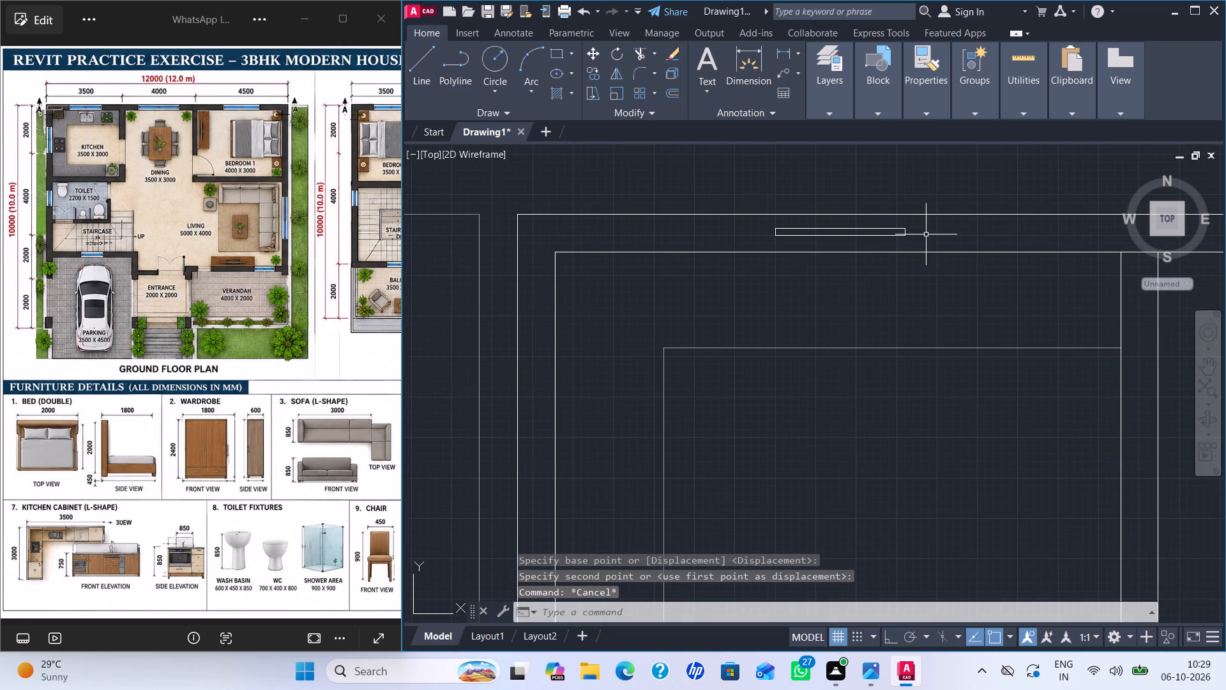
scroll(936, 236, "down", 2)
scroll(937, 235, "up", 4)
middle_click_drag(899, 234, 997, 269)
key("l")
key("Return")
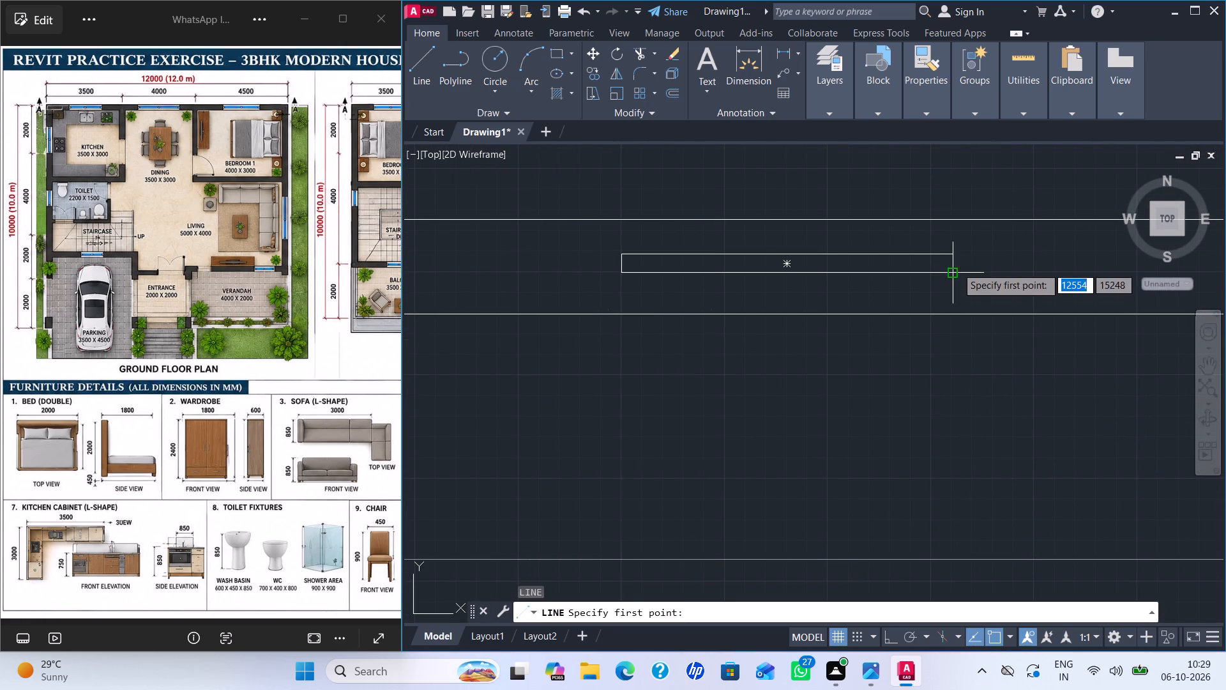
left_click(951, 250)
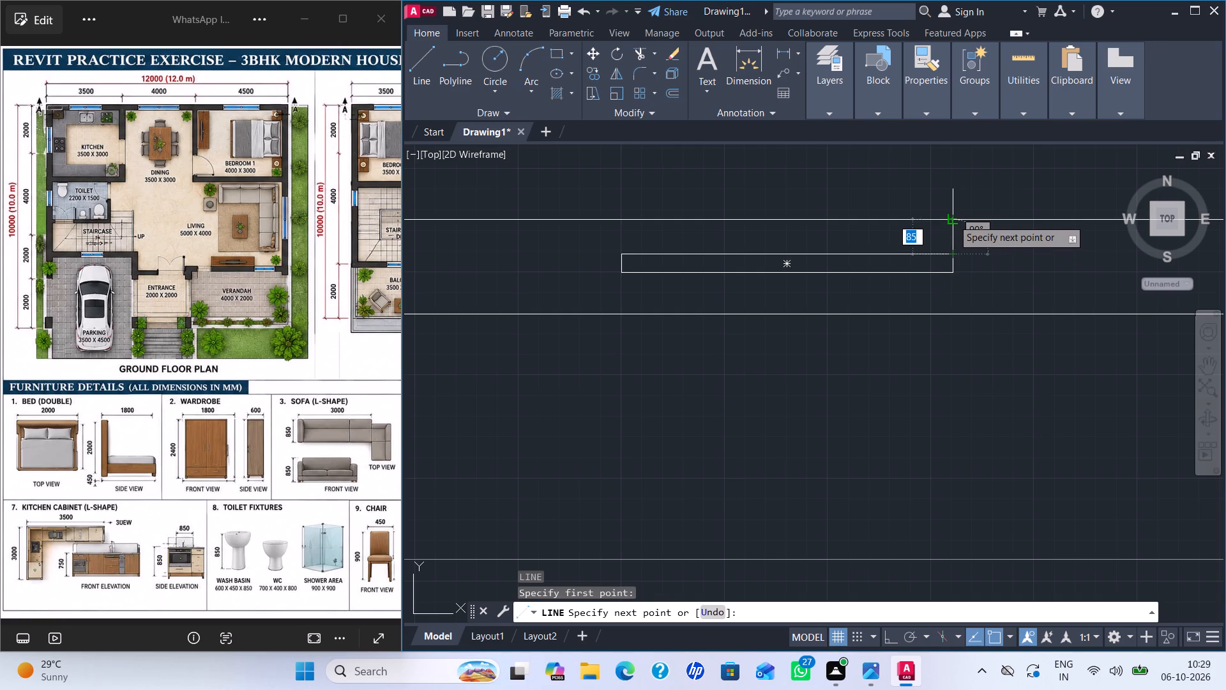
left_click(953, 219)
key("space")
key("space")
left_click_drag(950, 276, 948, 282)
left_click(956, 314)
key("space")
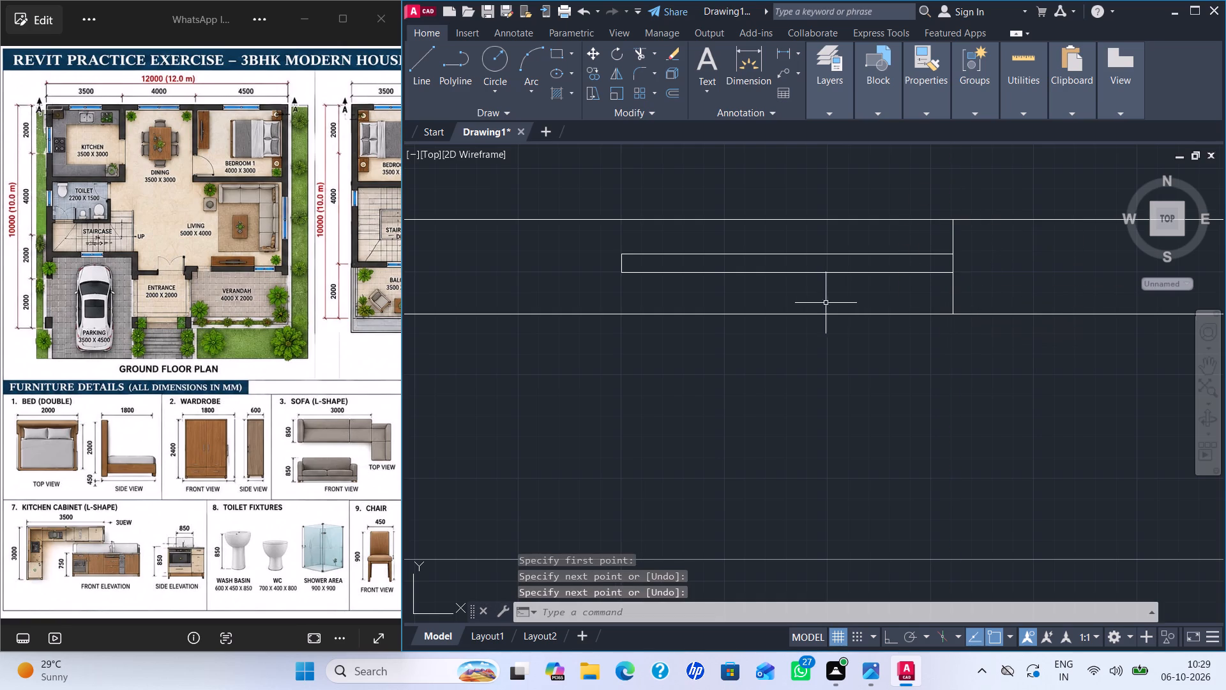
Draw vertical lines from the window rectangle's left-hand corners to the inner and outer faces of the wall.
key("space")
left_click(623, 273)
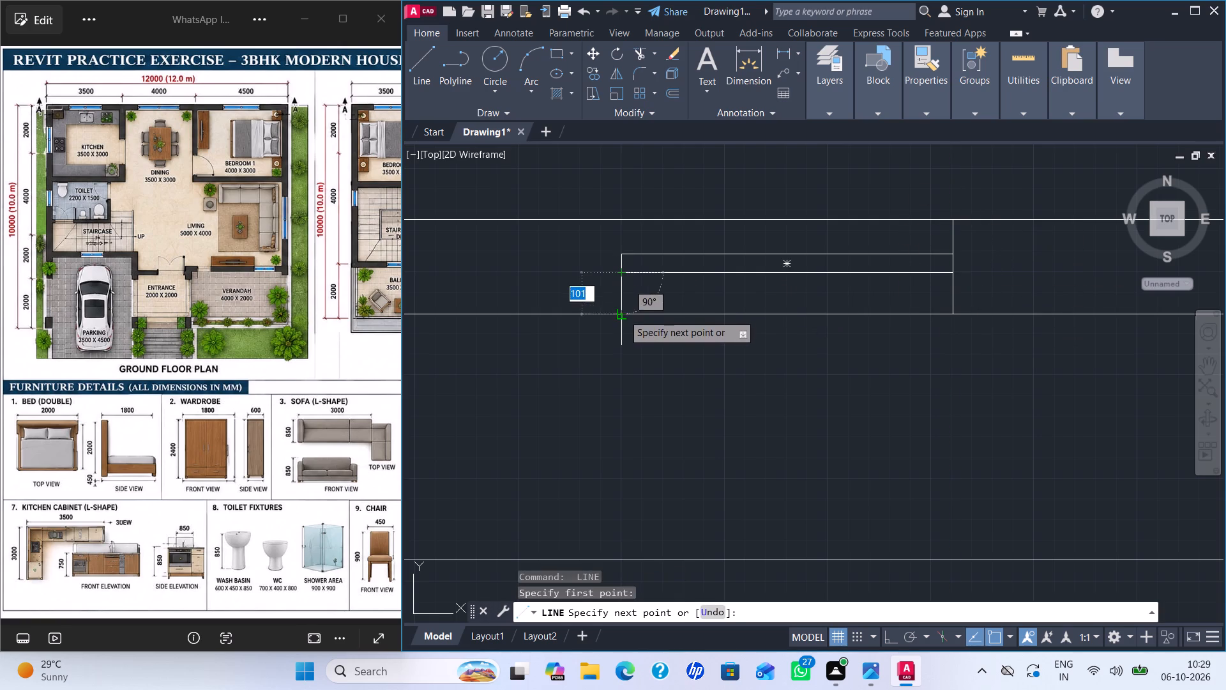
left_click(623, 315)
key("space")
key("space")
left_click(621, 258)
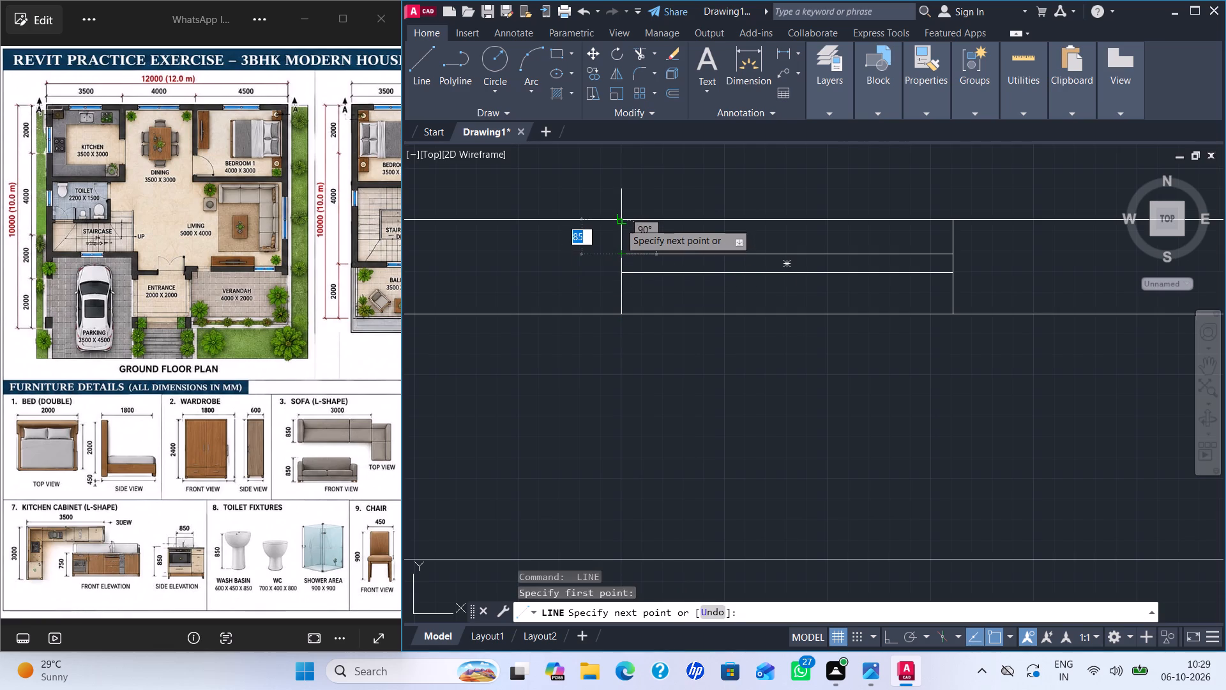
left_click(619, 222)
key("space")
Copy the kitchen's window rectangle about 3897 mm horizontally along the top wall into the dining area.
scroll(873, 300, "down", 3)
scroll(939, 330, "down", 2)
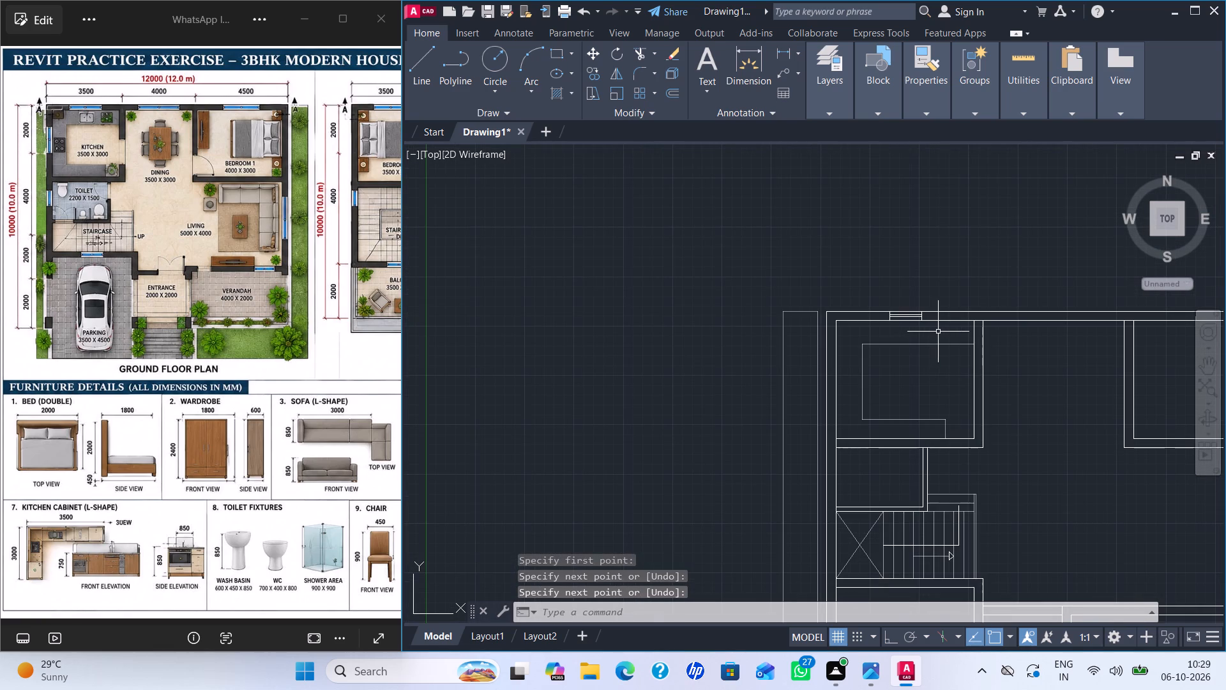
middle_click_drag(939, 331, 766, 314)
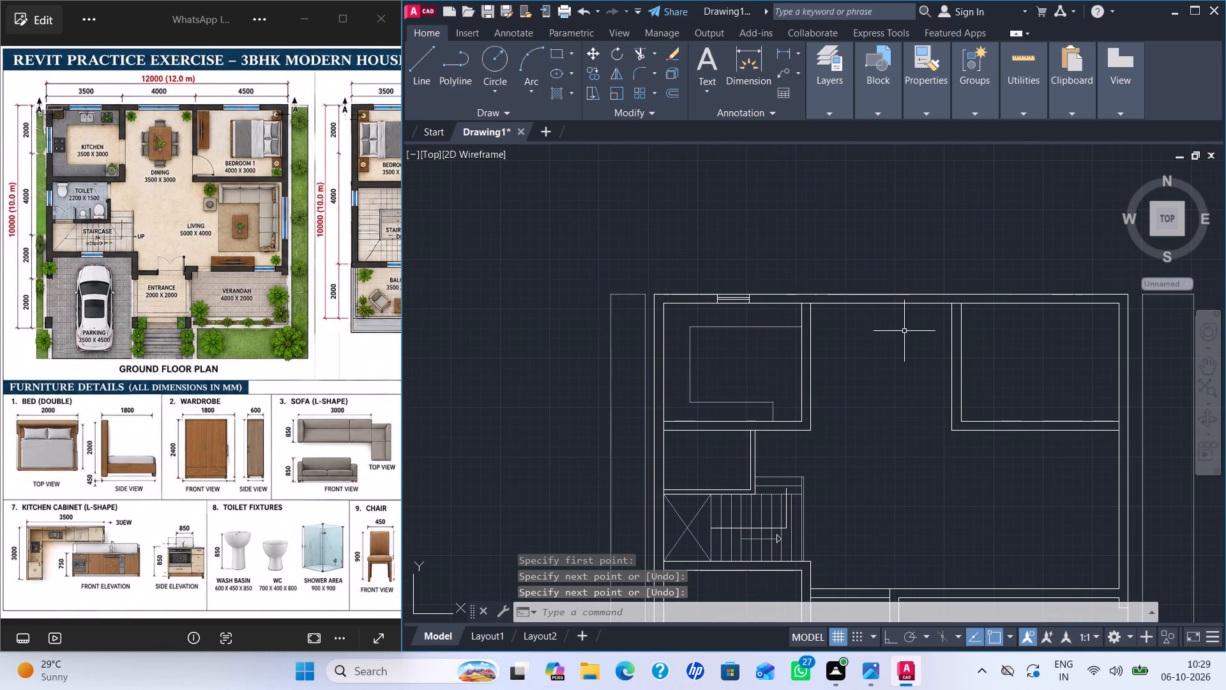
middle_click_drag(864, 326, 766, 320)
scroll(779, 302, "up", 1)
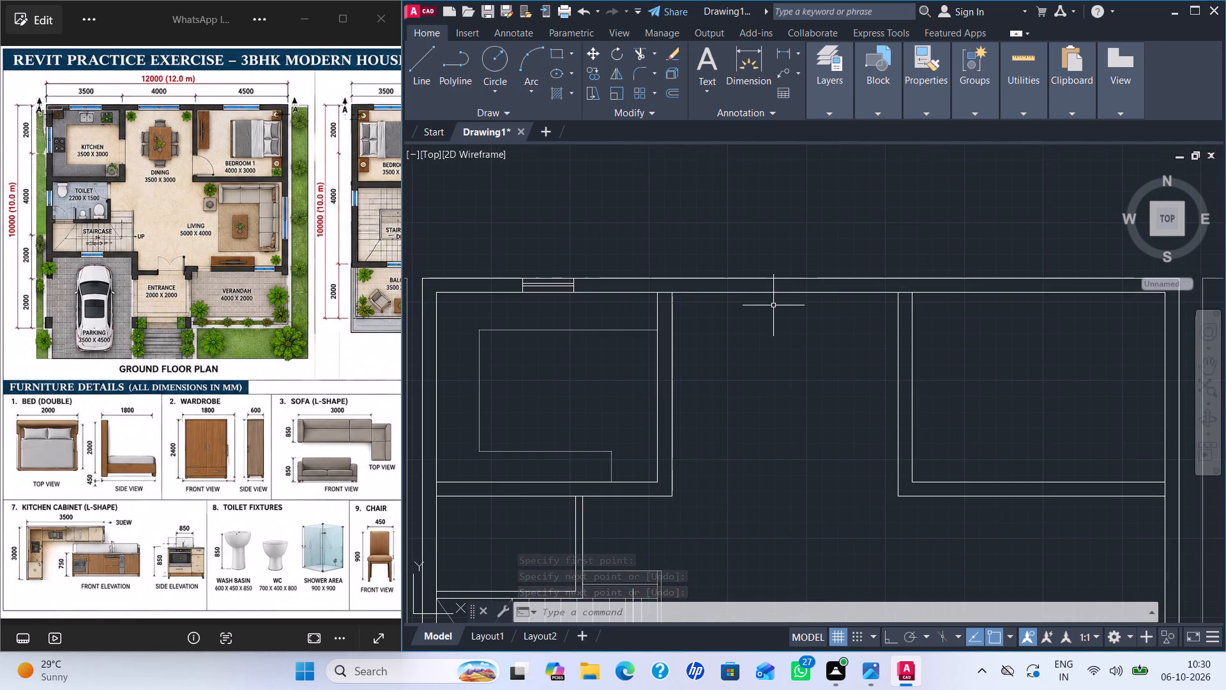
scroll(529, 289, "up", 3)
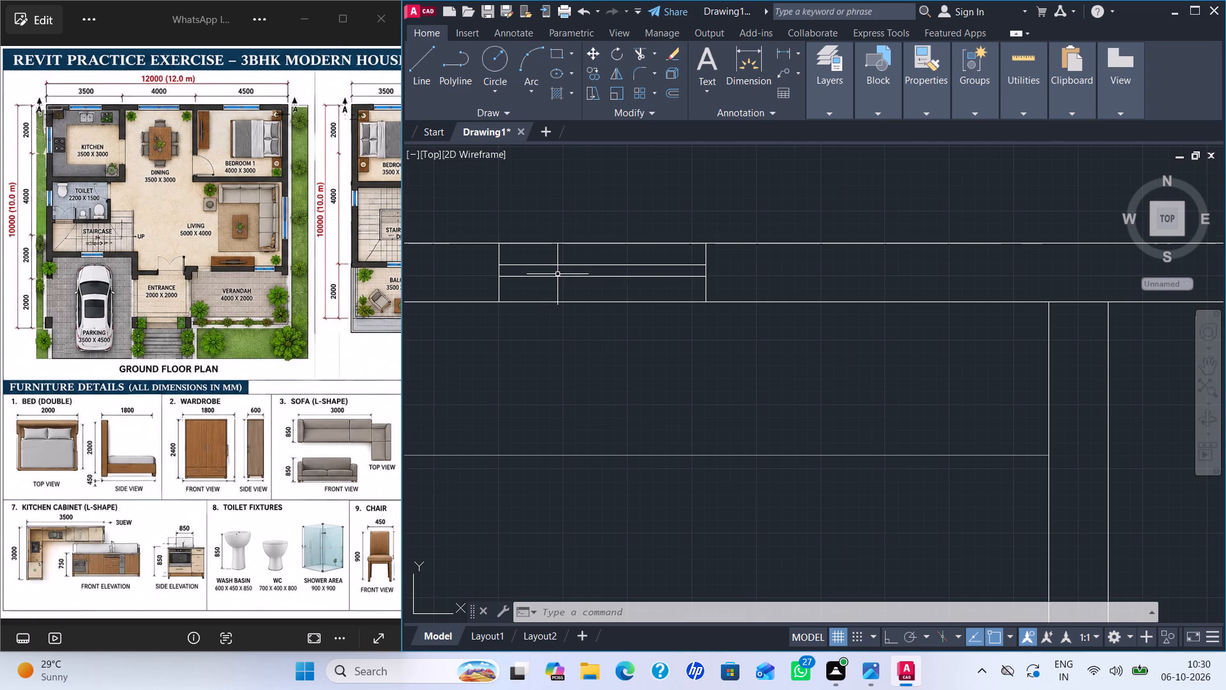
left_click(558, 276)
key("c")
key("o")
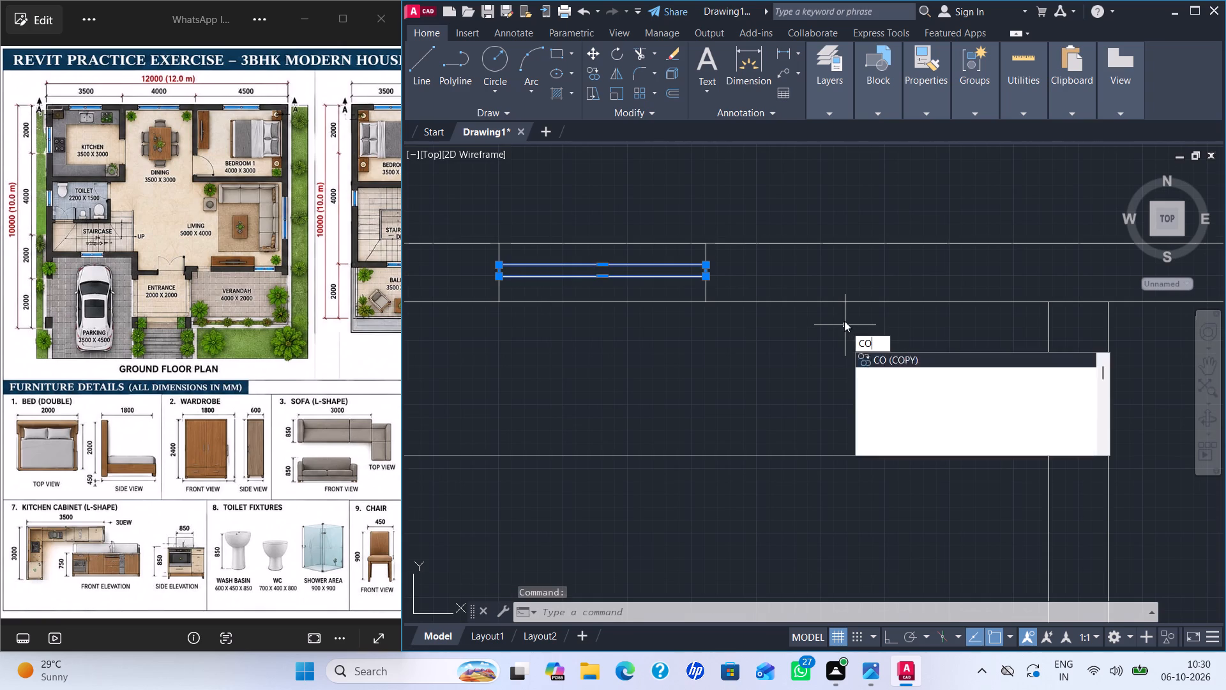
key("Return")
left_click_drag(707, 277, 714, 279)
scroll(968, 268, "down", 1)
middle_click_drag(1004, 272, 983, 277)
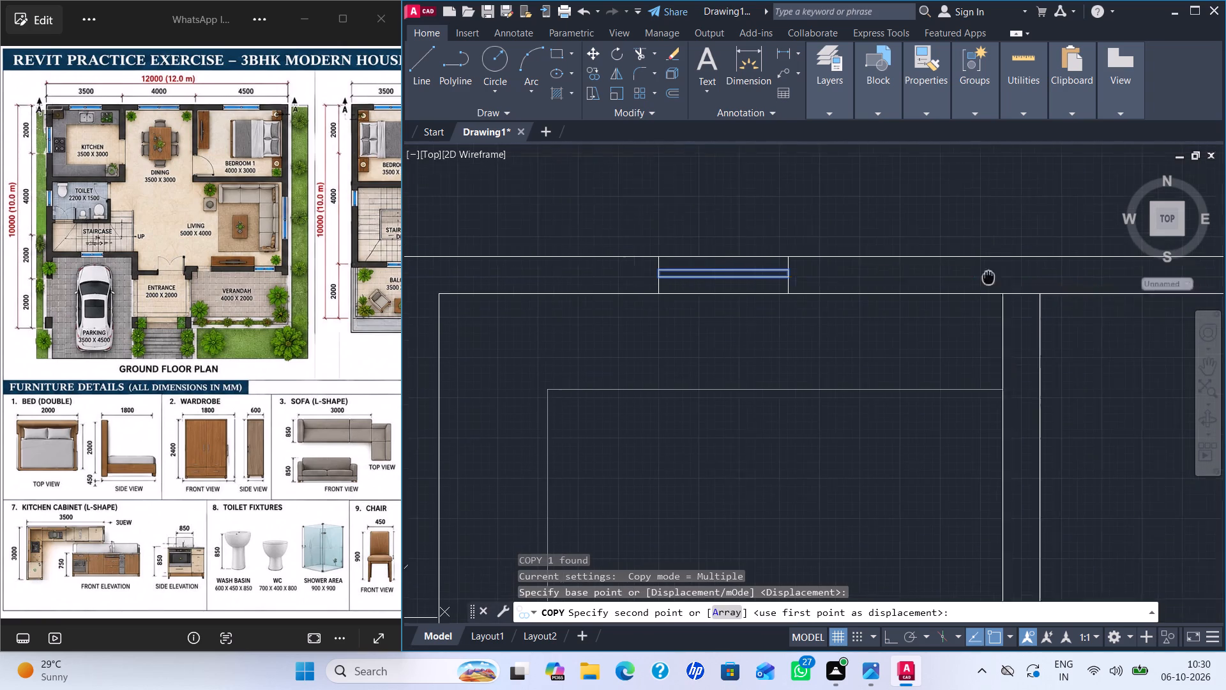
middle_click_drag(983, 277, 617, 268)
scroll(972, 288, "down", 2)
middle_click_drag(966, 286, 805, 286)
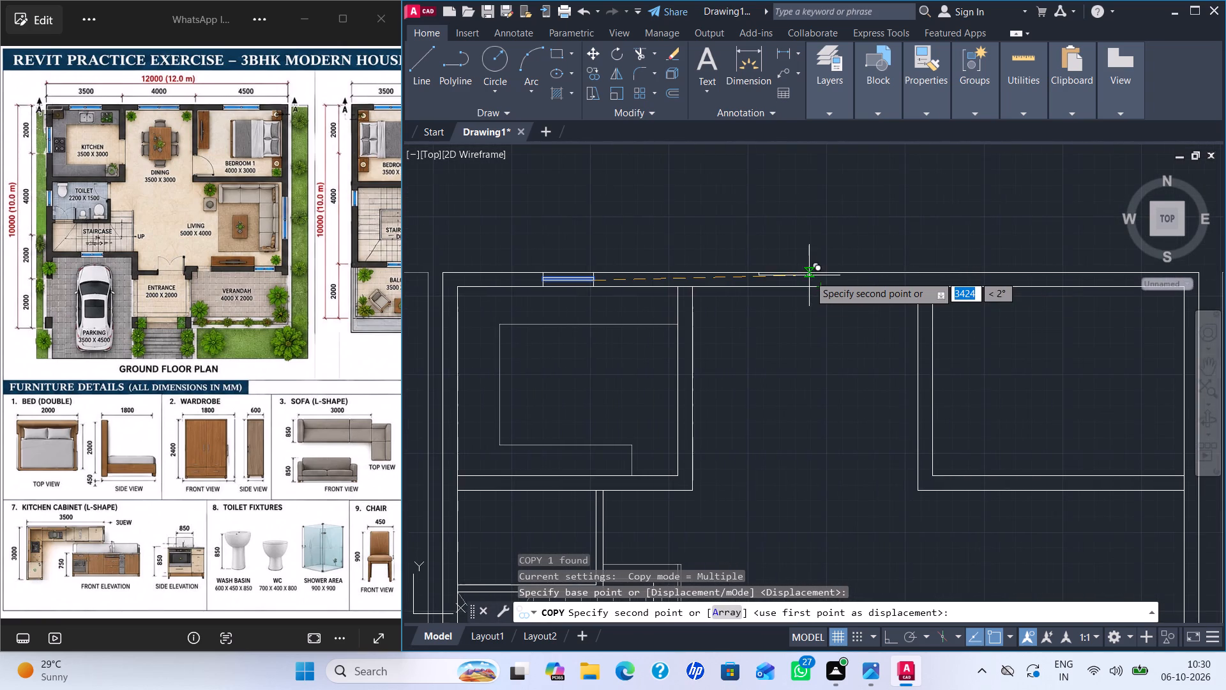
scroll(809, 275, "up", 2)
scroll(871, 287, "up", 2)
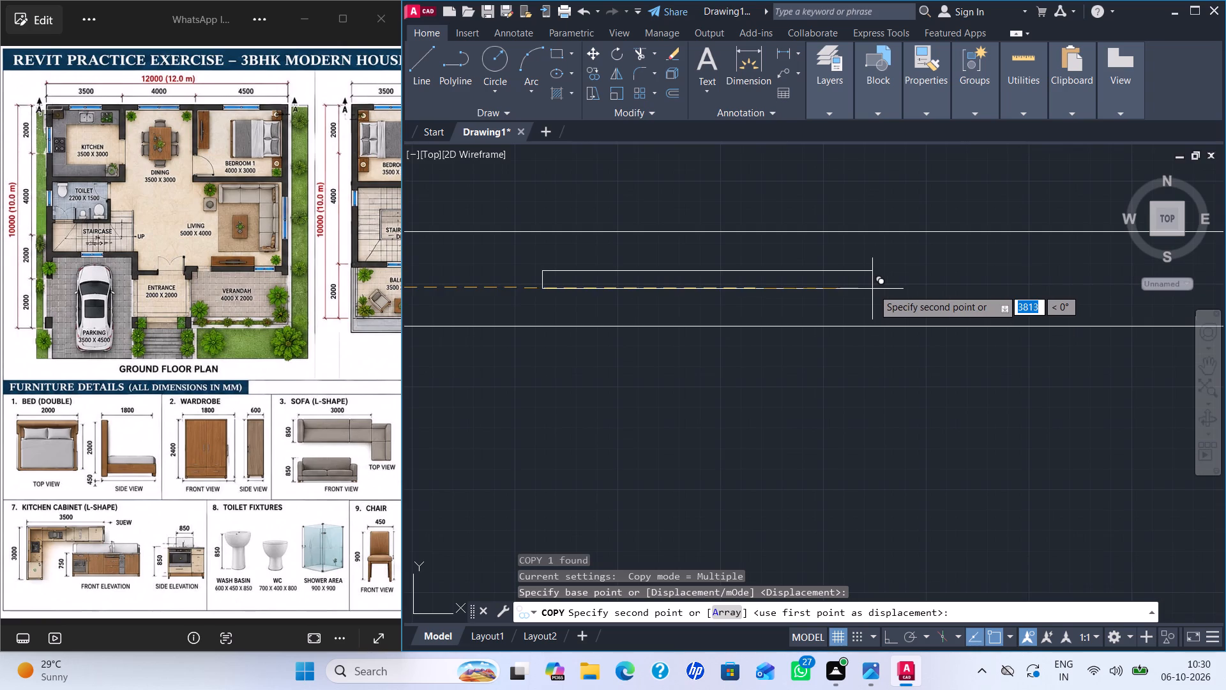
left_click(905, 286)
key("Escape")
Stretch the right edge of the dining area's window rectangle outward by 200 mm.
left_click(906, 280)
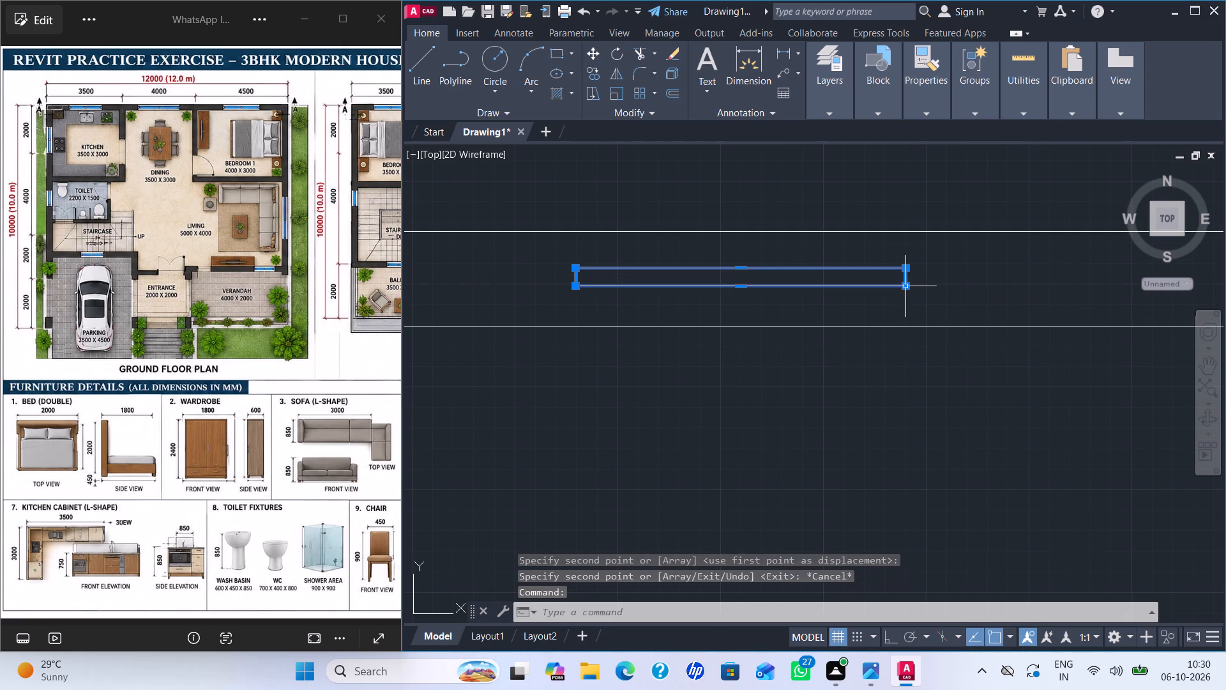
scroll(914, 280, "up", 3)
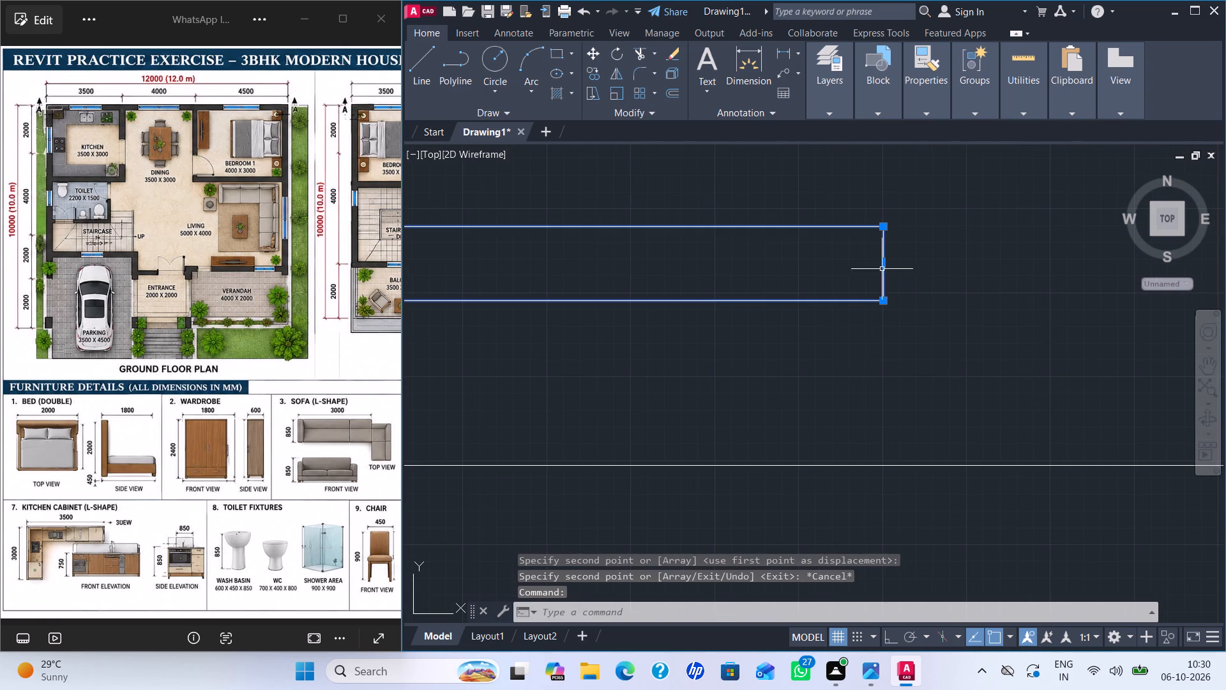
left_click(883, 267)
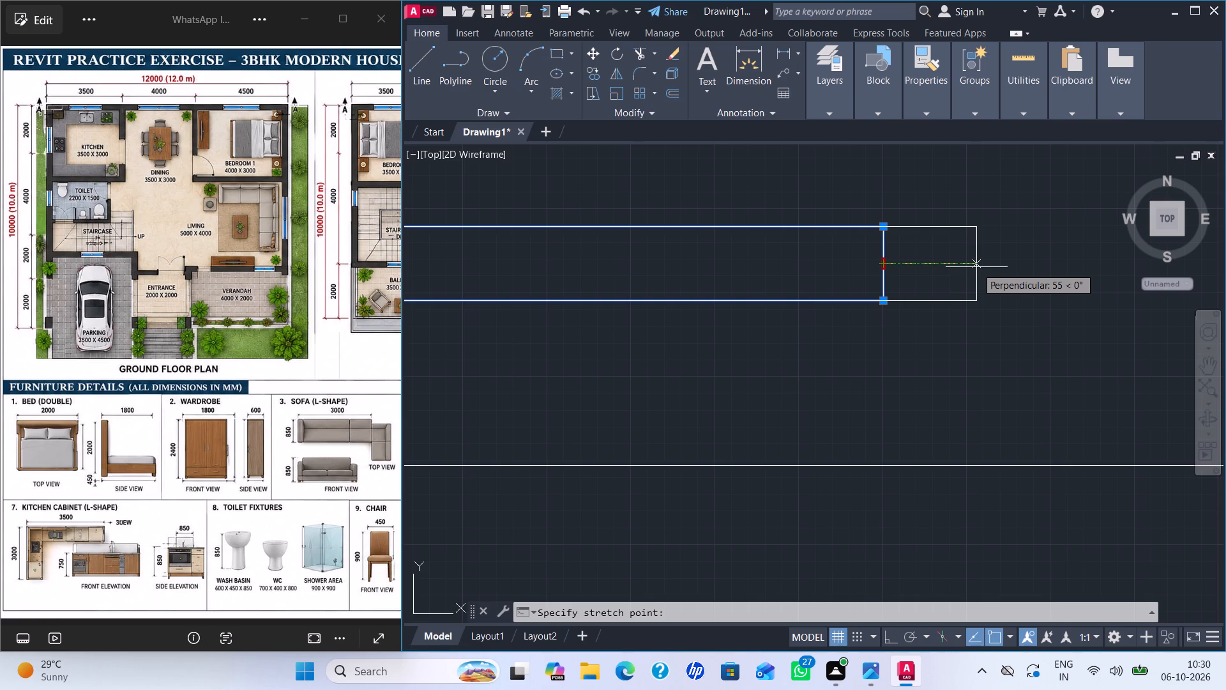
key("2")
type("00")
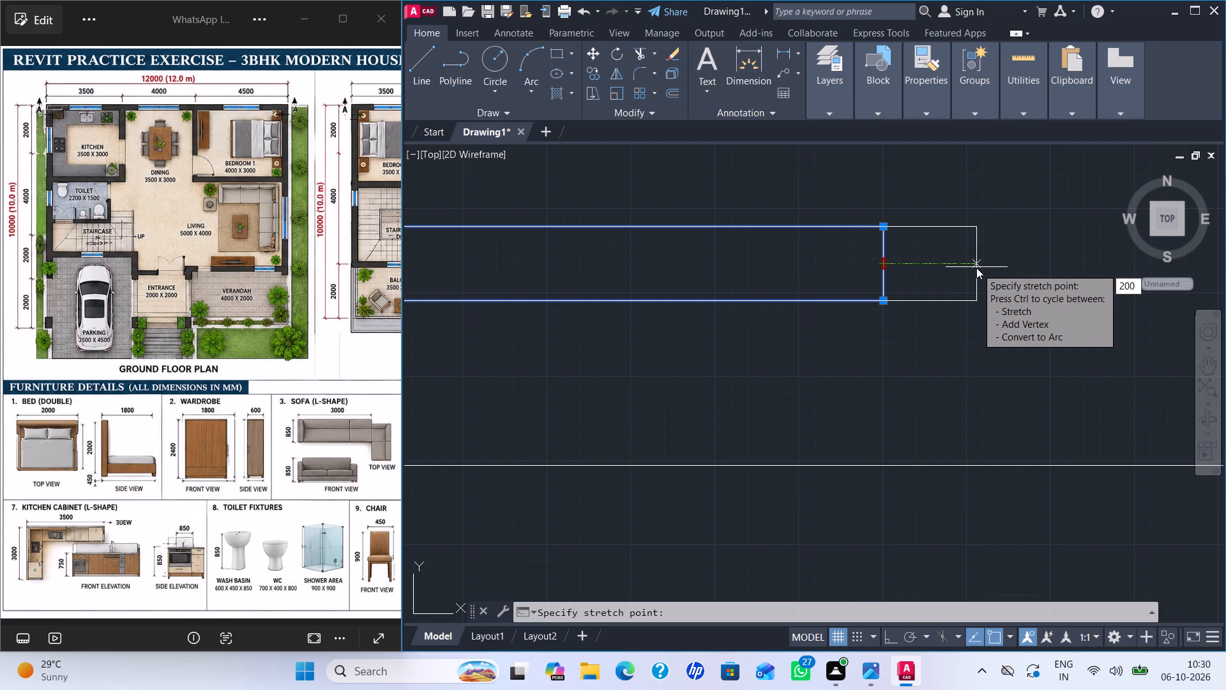
key("Return")
scroll(970, 272, "down", 5)
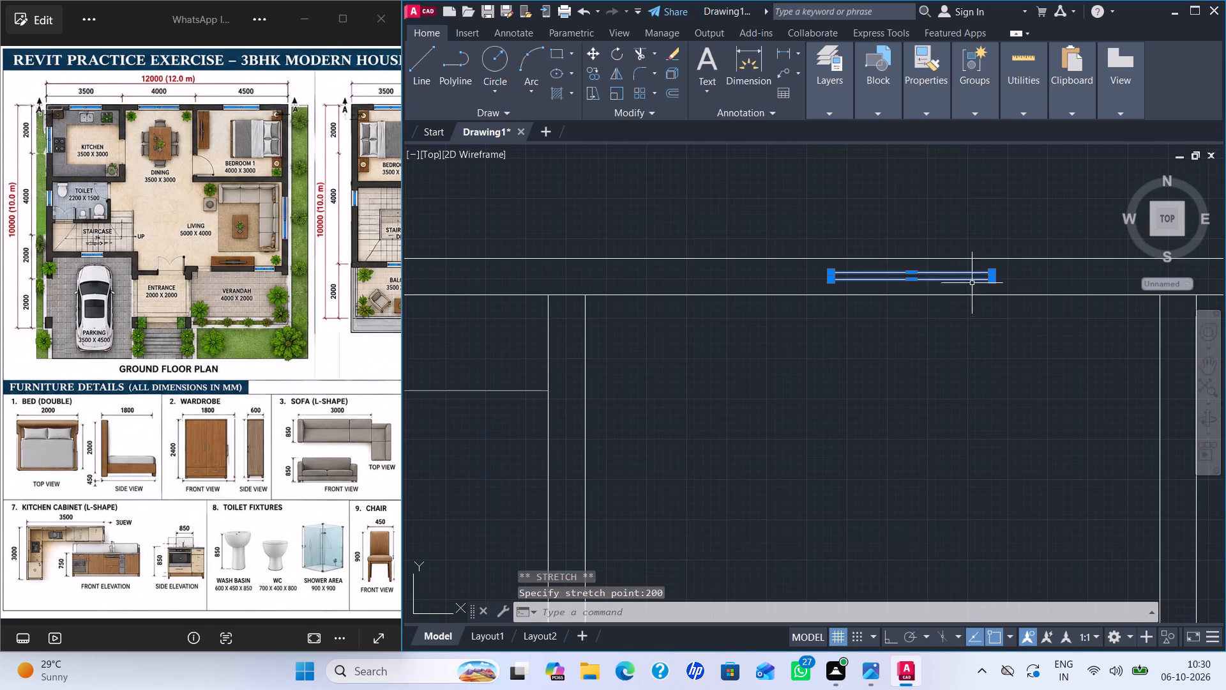
key("Escape")
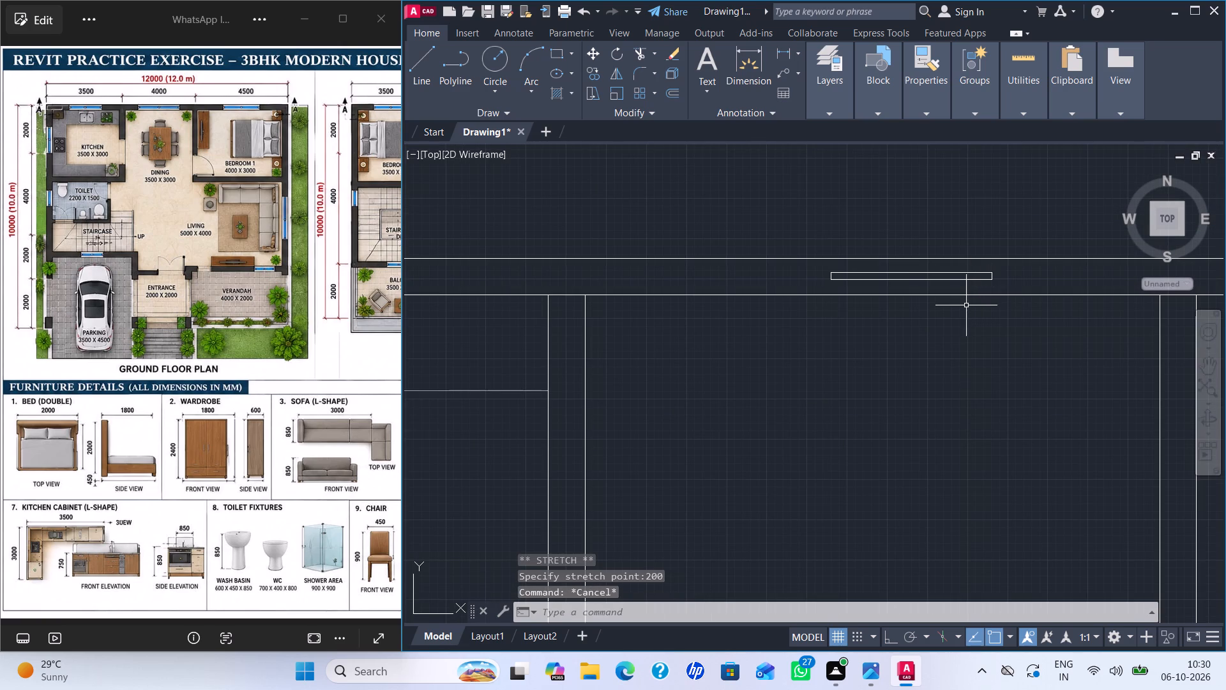
Draw vertical lines from the dining window rectangle's right-hand corners to the outer and inner wall faces.
middle_click_drag(966, 305, 880, 335)
key("l")
key("Return")
scroll(905, 308, "up", 3)
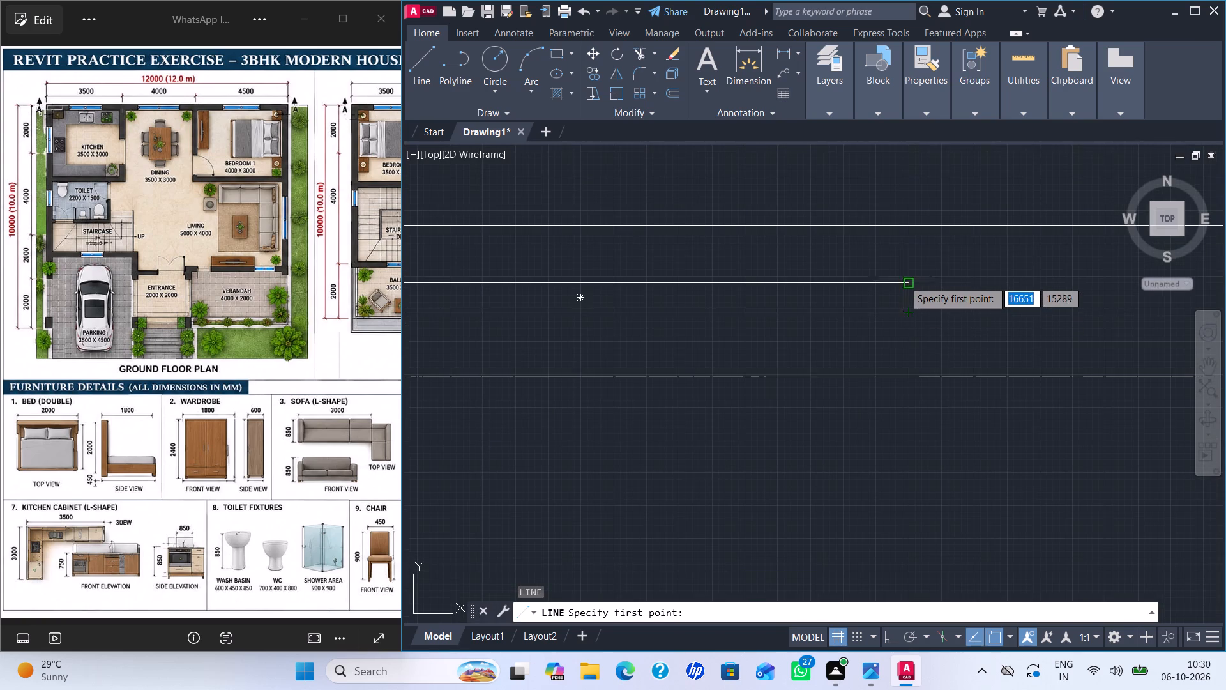
left_click(905, 279)
left_click(909, 226)
key("space")
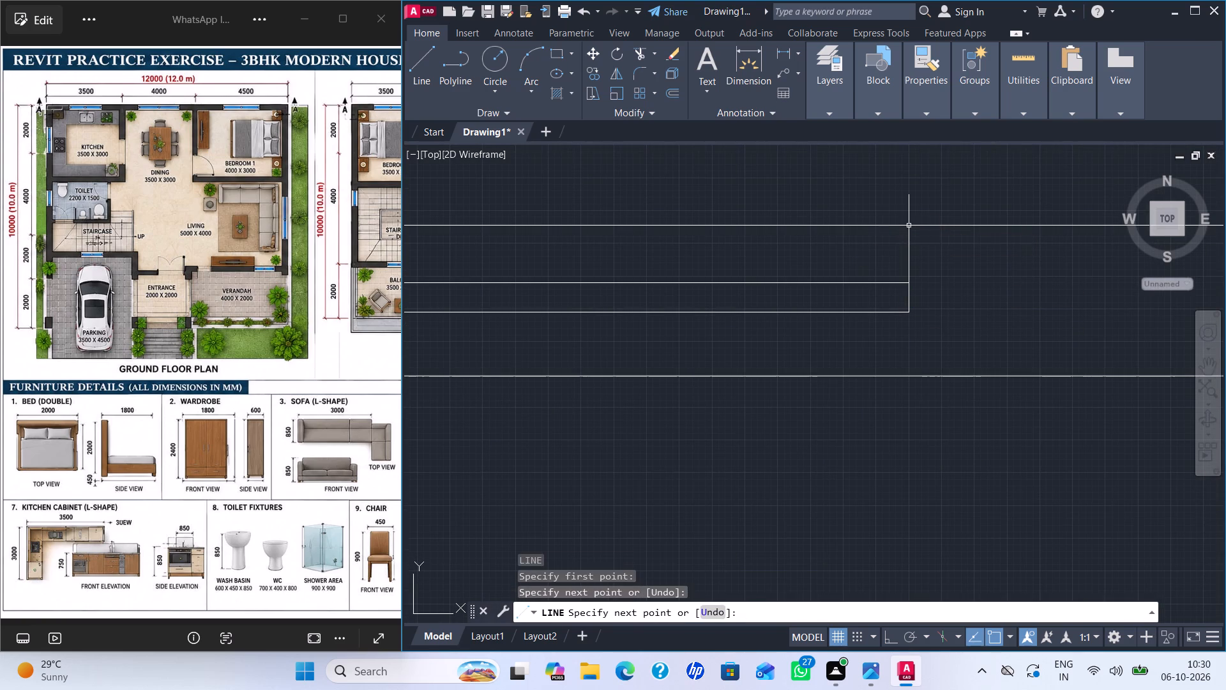
key("space")
left_click(912, 316)
left_click(908, 379)
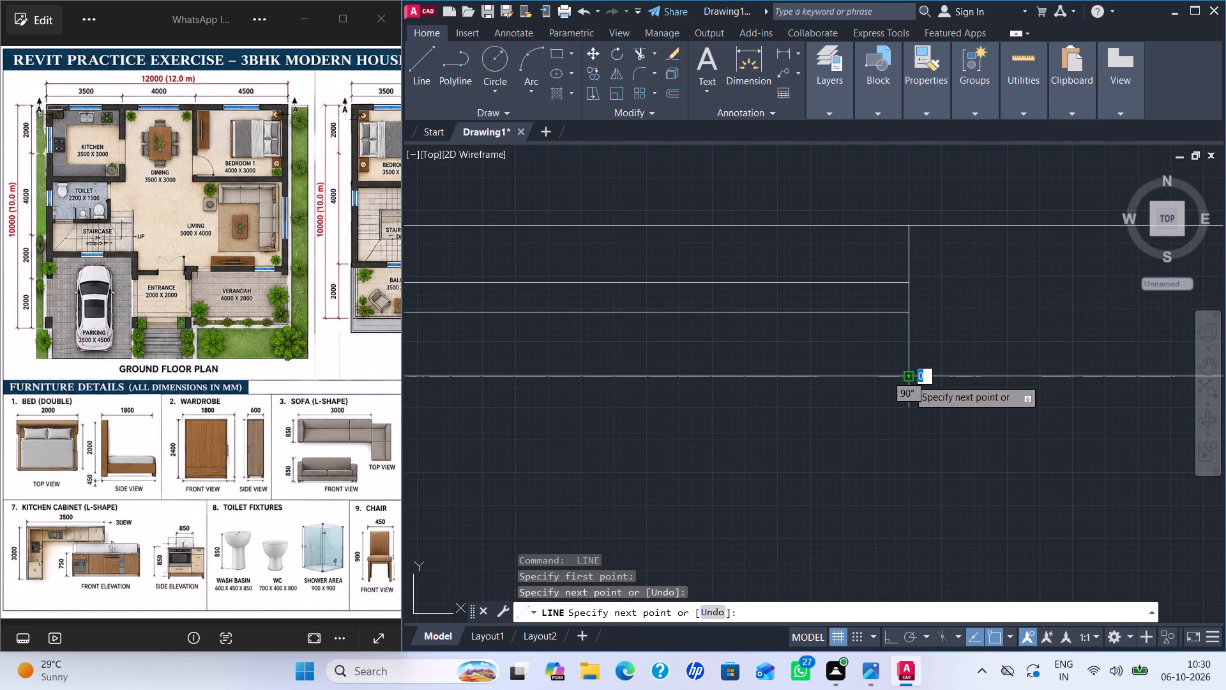
key("space")
Draw vertical lines from the dining window rectangle's left-hand corners to the outer and inner wall faces.
scroll(881, 373, "down", 2)
middle_click_drag(725, 340, 974, 315)
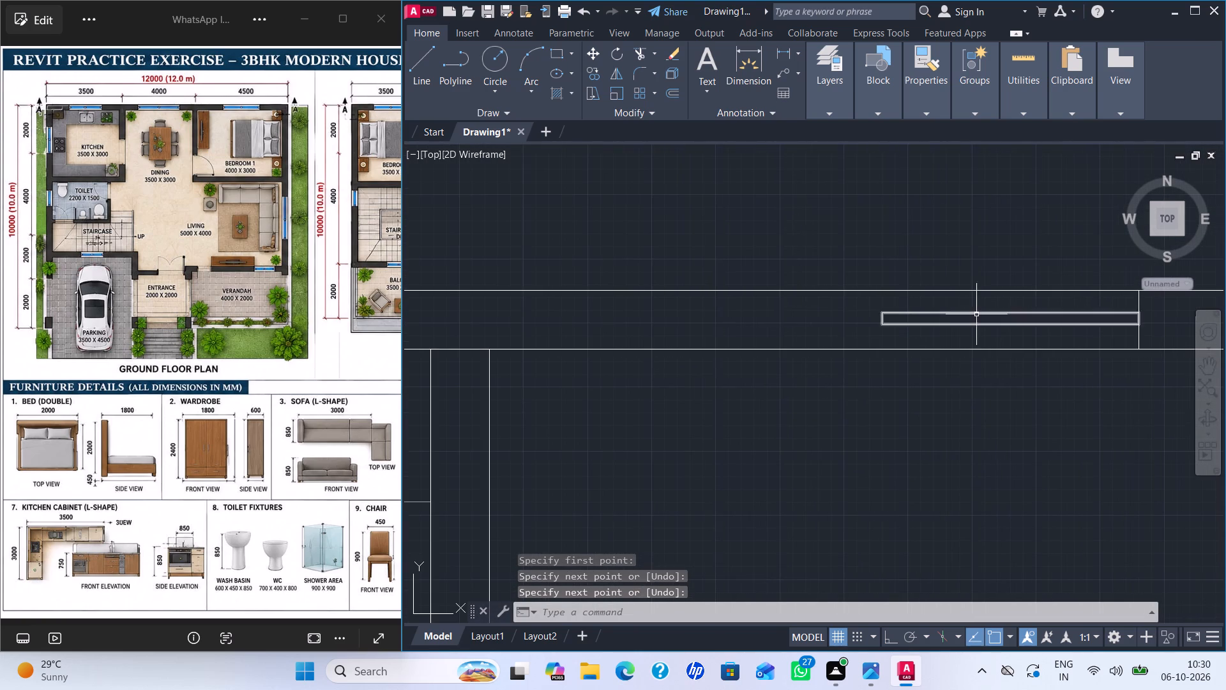
key("space")
scroll(909, 324, "up", 4)
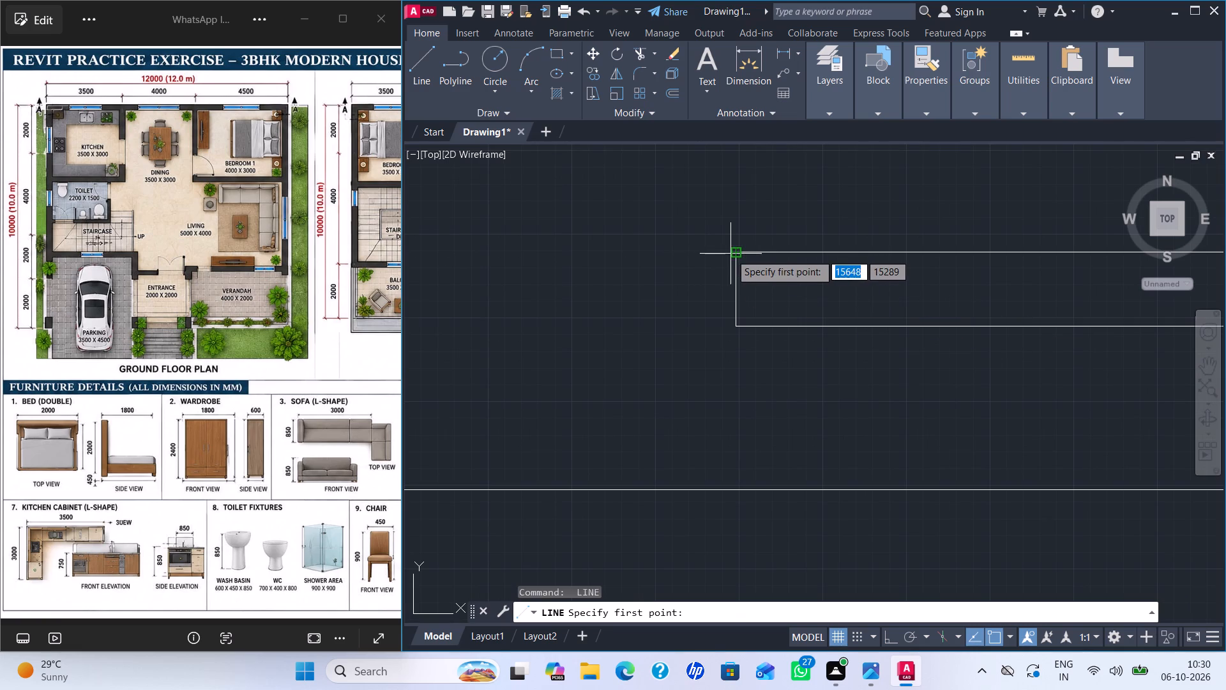
left_click(733, 253)
scroll(706, 186, "down", 2)
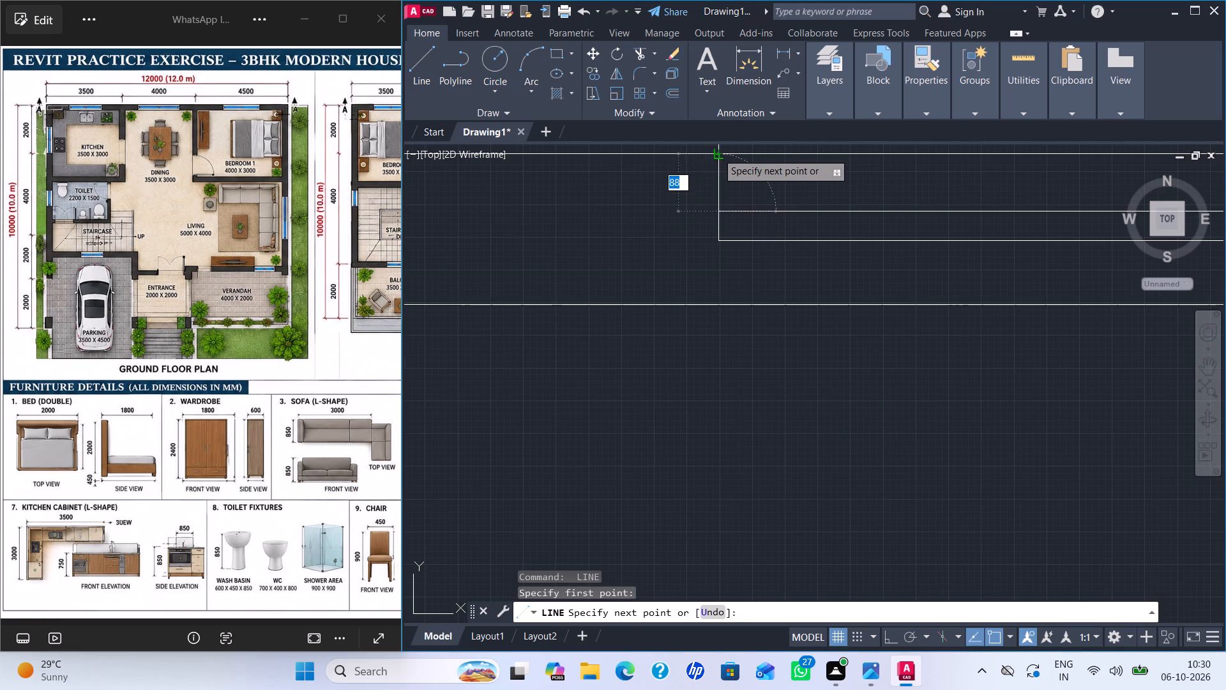
left_click(717, 153)
key("space")
key("space")
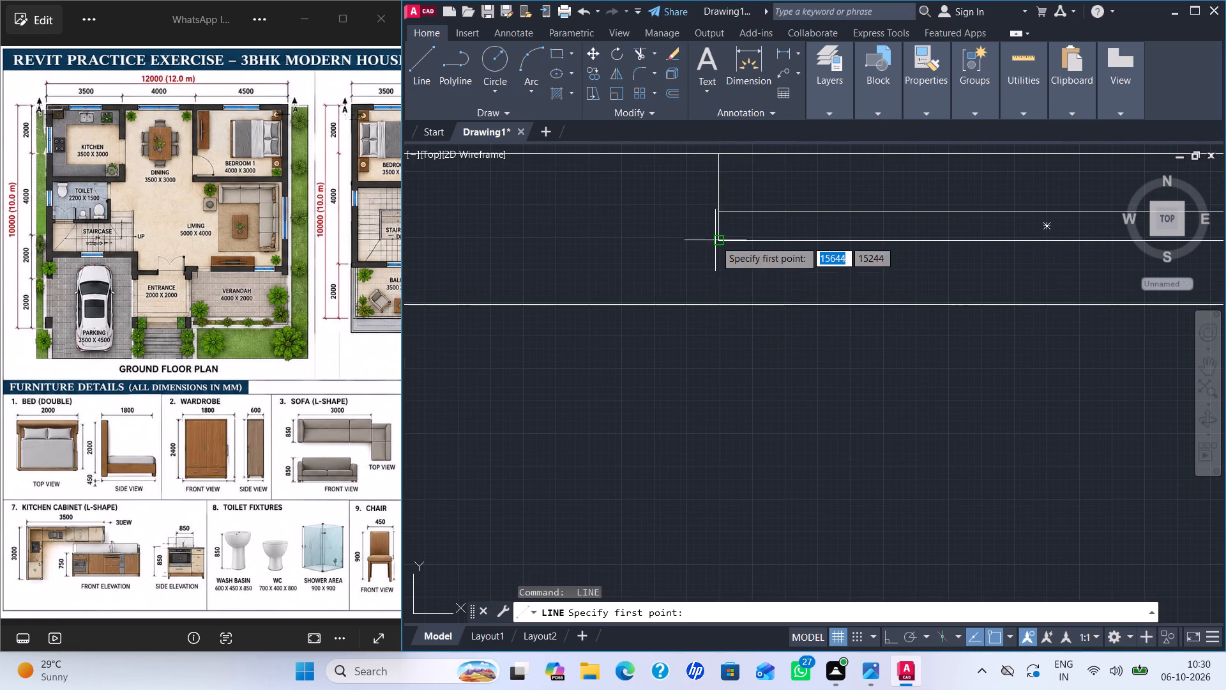
left_click(715, 236)
left_click(723, 305)
key("space")
Move the complete dining window, including its end lines, about 80 mm along the top wall towards the kitchen.
scroll(811, 344, "down", 5)
scroll(931, 402, "down", 1)
scroll(932, 404, "up", 3)
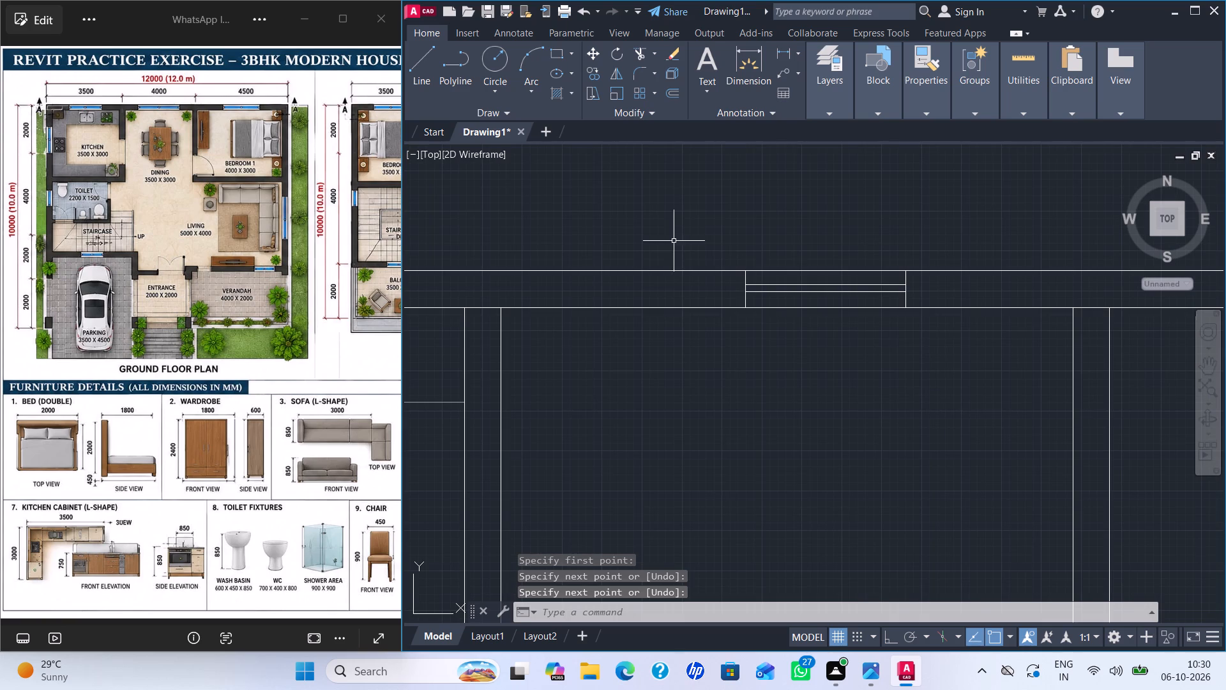
left_click_drag(648, 226, 658, 227)
left_click(961, 374)
key("m")
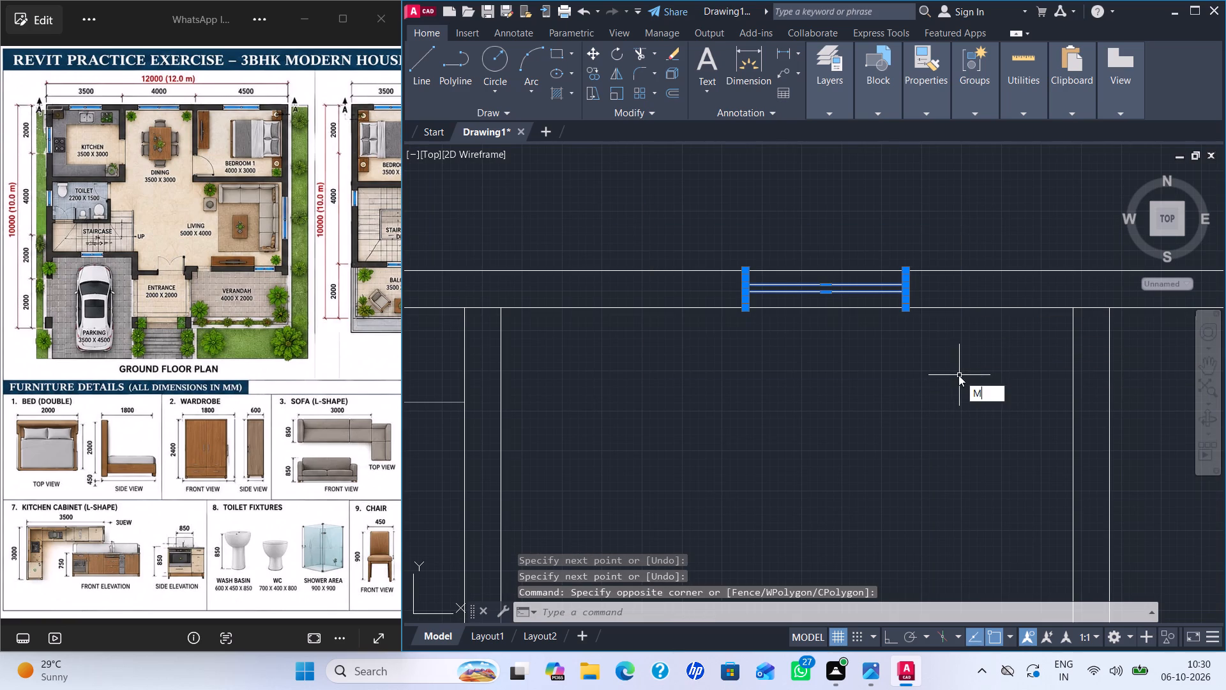
key("Return")
left_click(904, 308)
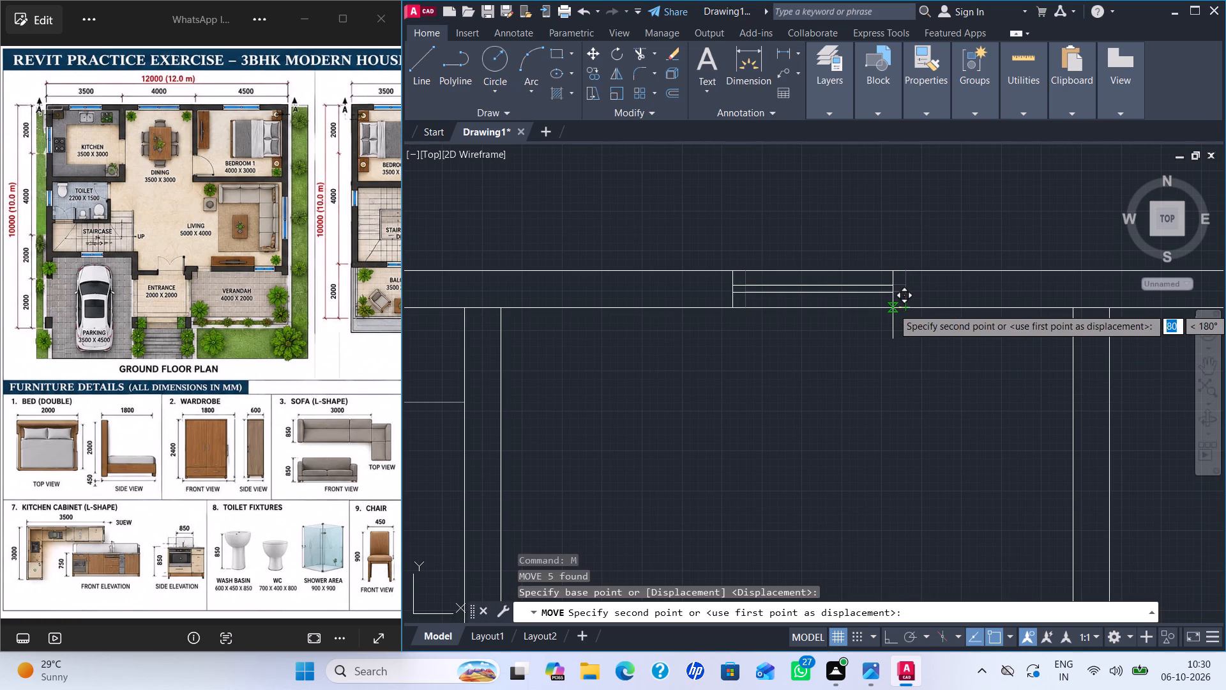
left_click(893, 308)
Shift the complete dining window about another 60 mm along the top wall towards the kitchen.
scroll(926, 321, "down", 2)
left_click_drag(779, 250, 794, 259)
left_click(971, 368)
key("m")
key("Return")
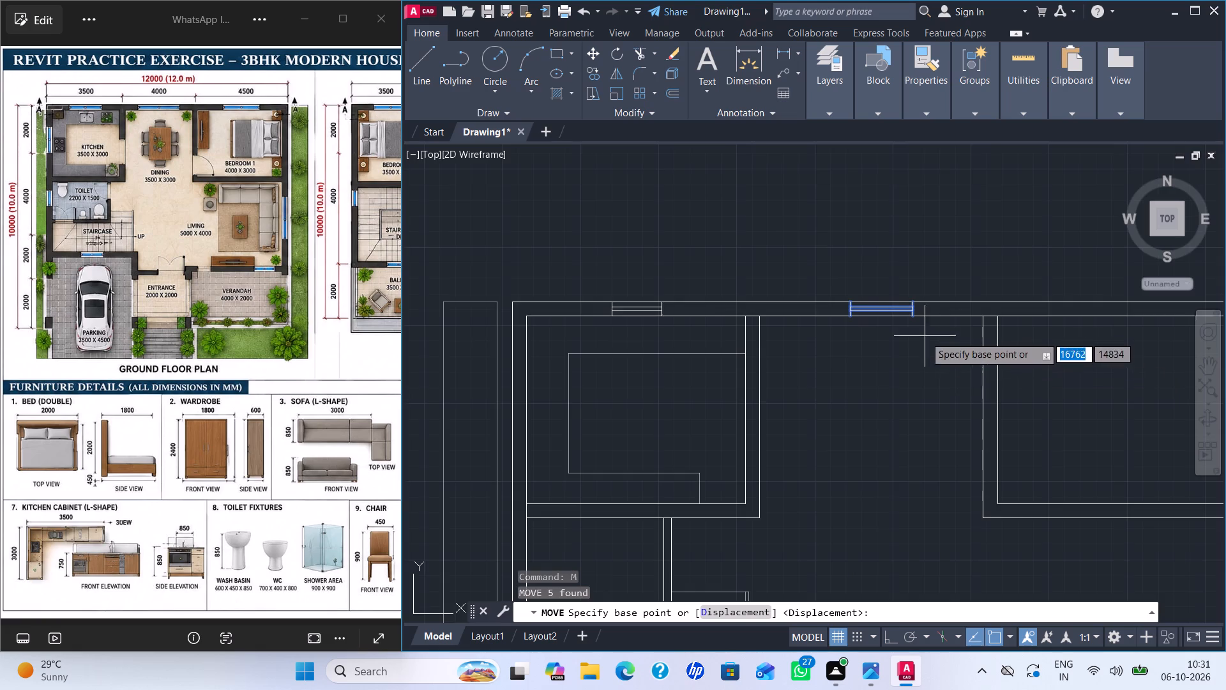
scroll(923, 333, "up", 3)
left_click(885, 266)
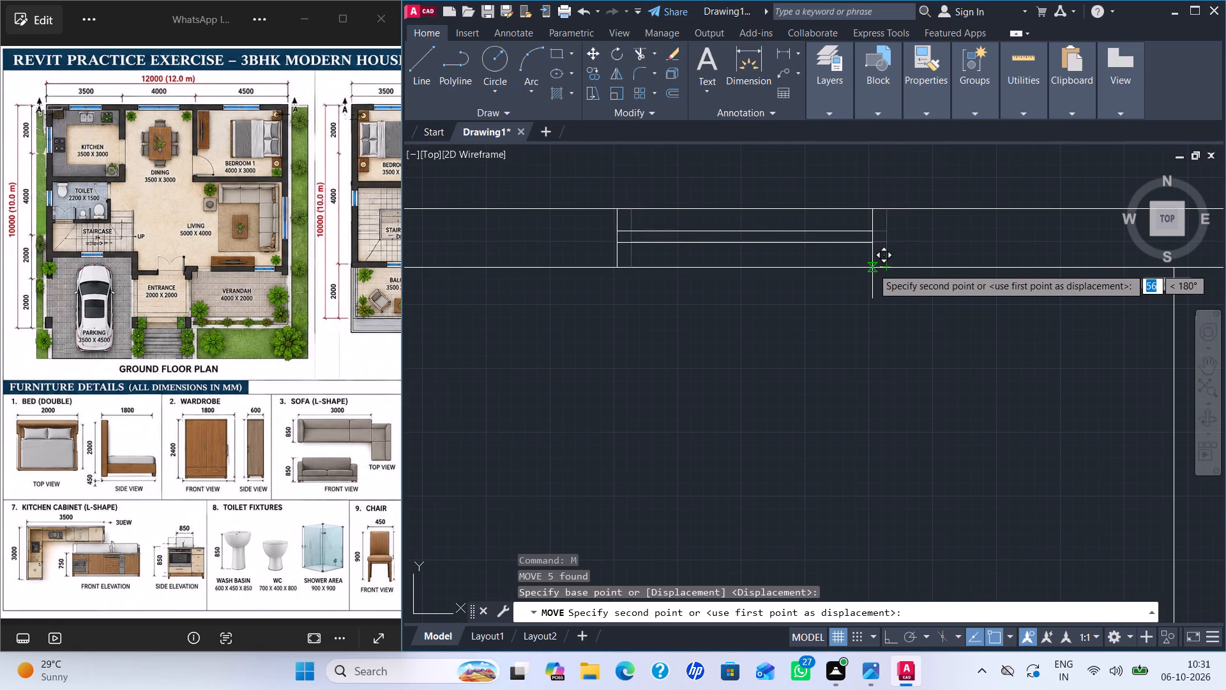
left_click(870, 268)
Nudge the complete dining window about 66 mm further along the top wall towards the kitchen.
scroll(902, 296, "down", 3)
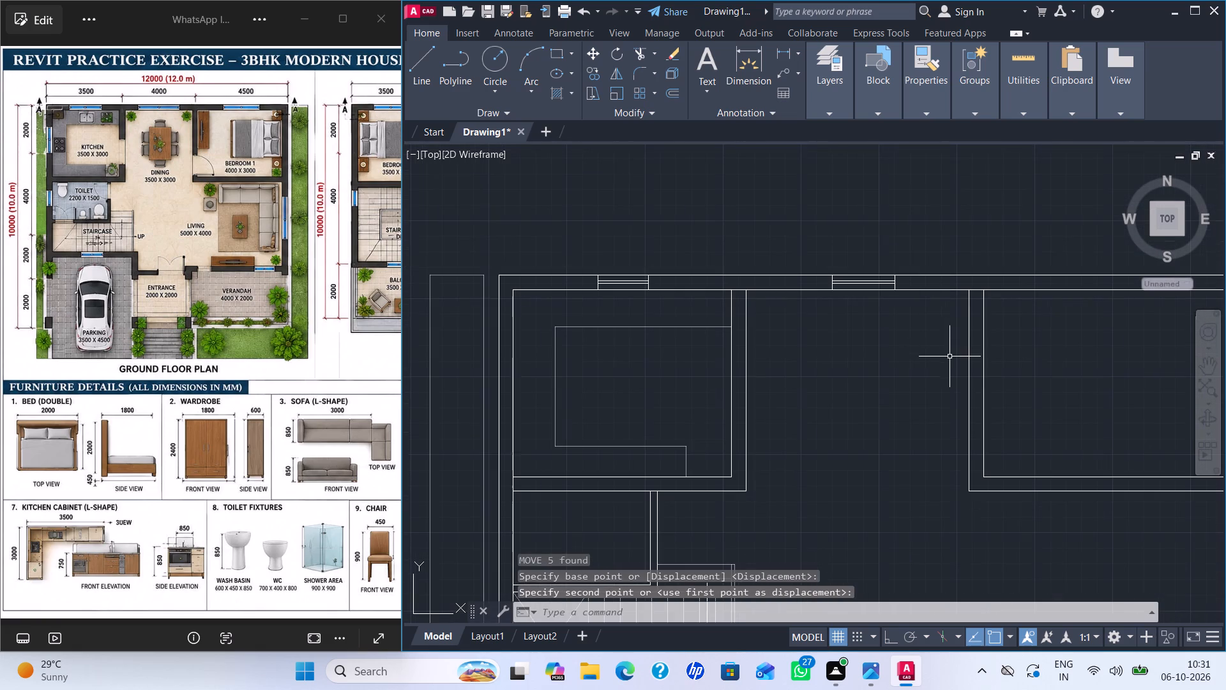
left_click_drag(798, 246, 804, 247)
left_click(938, 325)
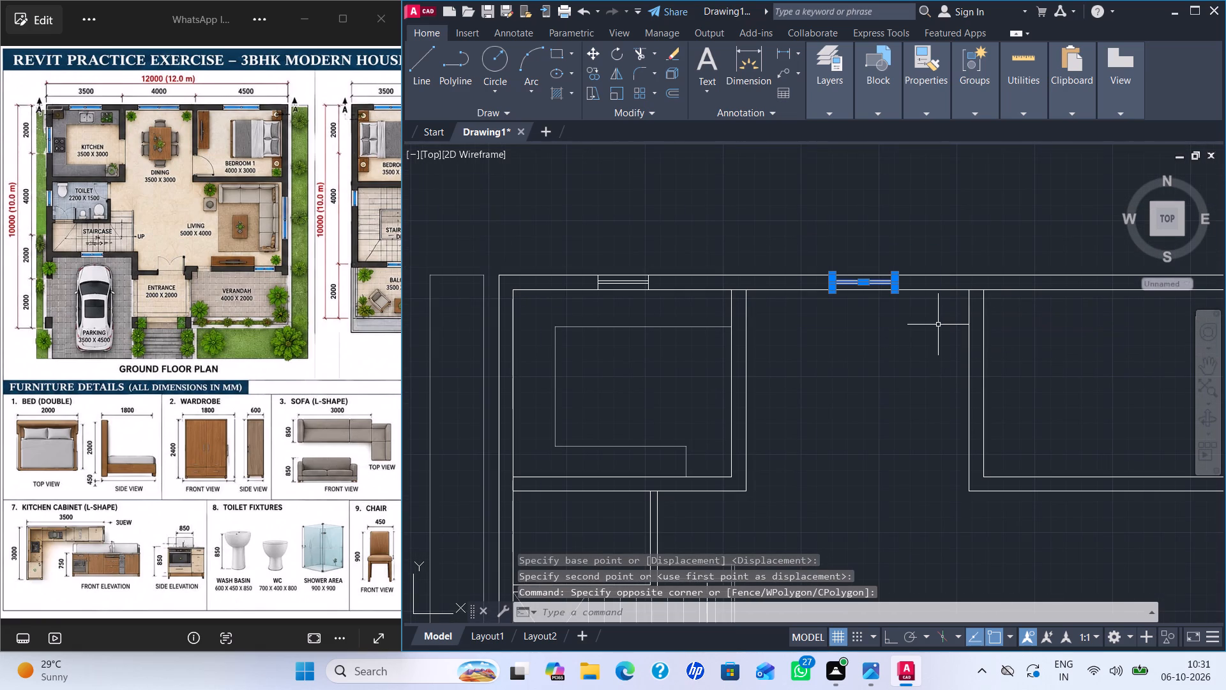
key("m")
key("Return")
scroll(893, 296, "up", 3)
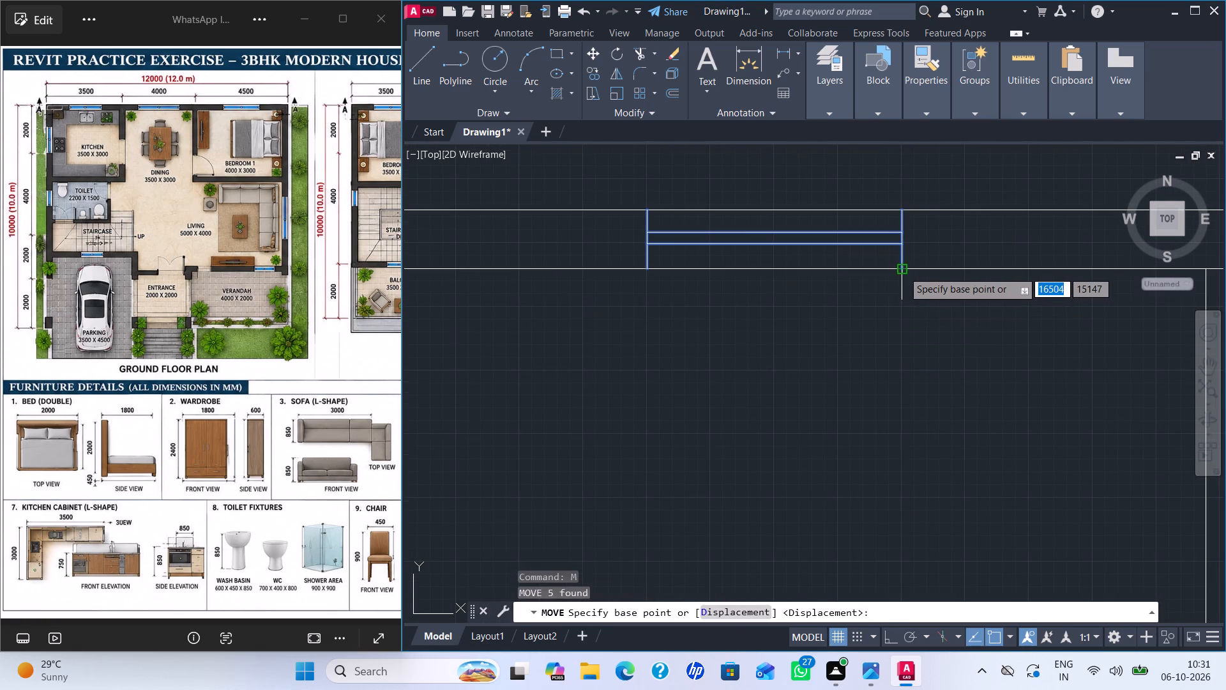
left_click(903, 271)
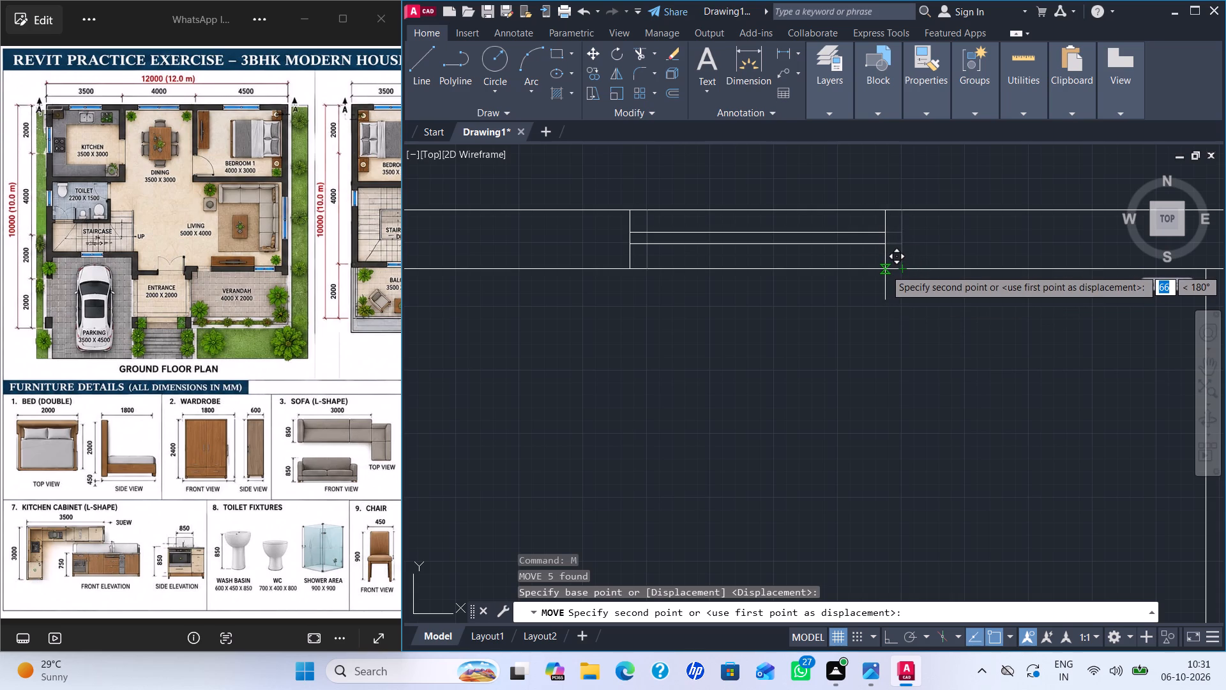
left_click(885, 269)
Copy the complete kitchen window, including its end lines, along the top wall to the Bedroom 1 section.
scroll(934, 307, "down", 5)
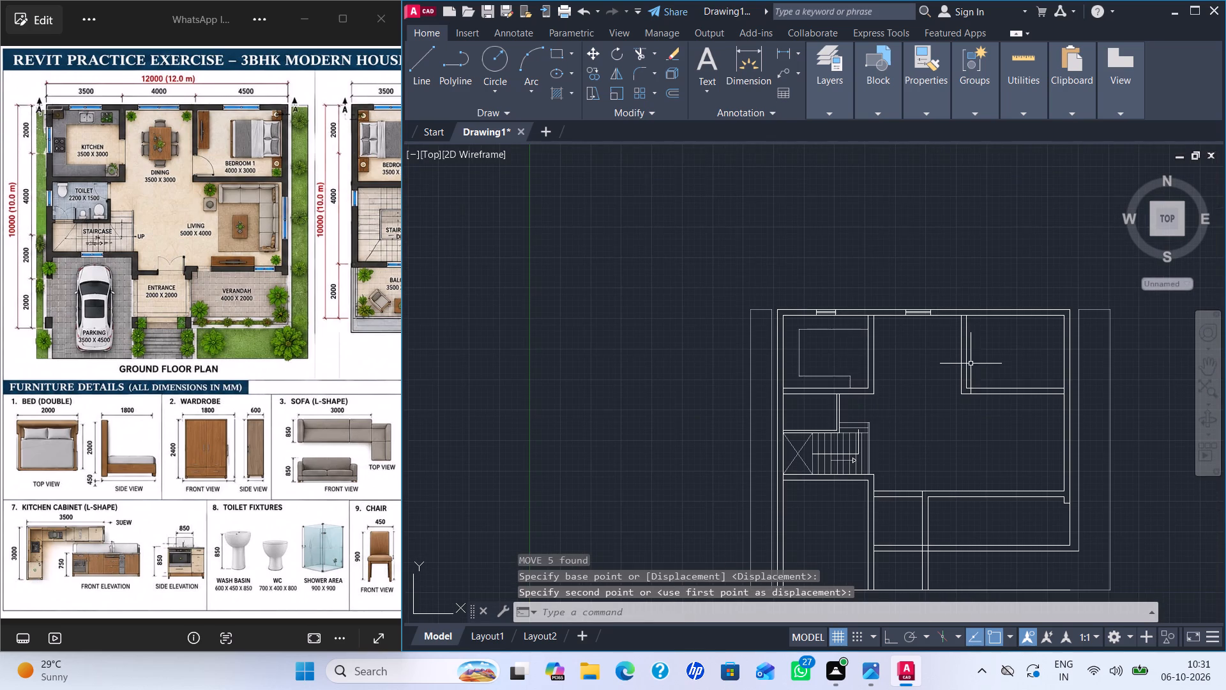
scroll(968, 366, "up", 2)
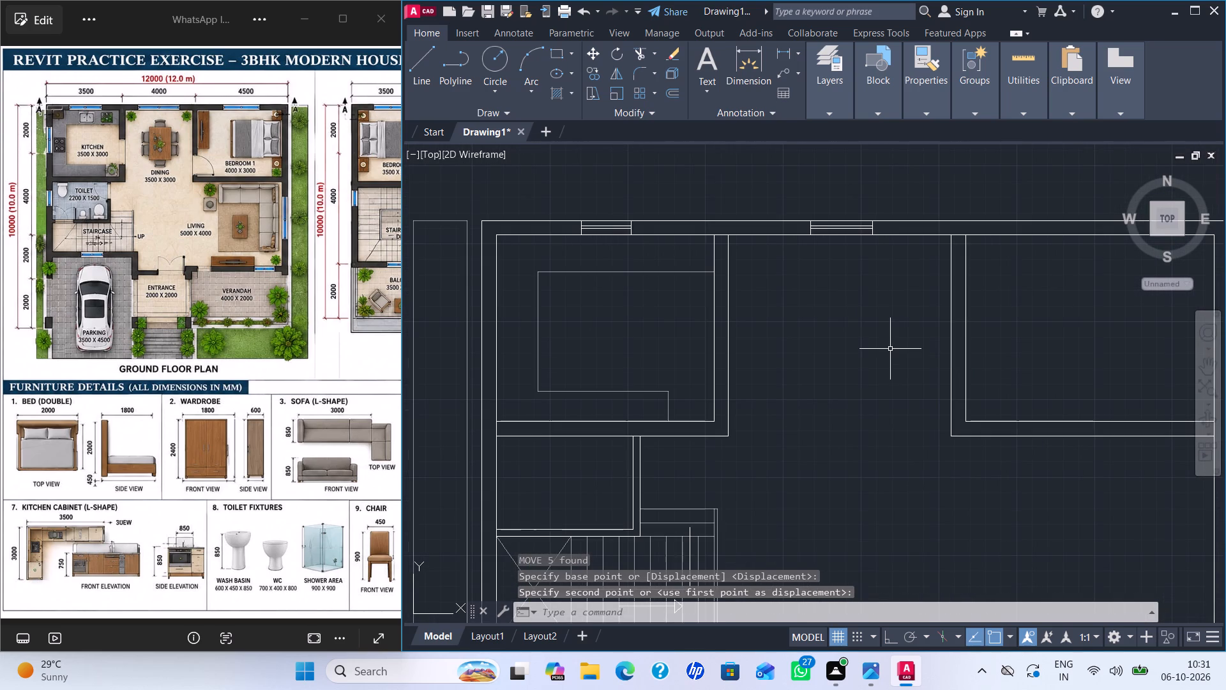
middle_click_drag(890, 349, 788, 346)
left_click_drag(461, 200, 479, 210)
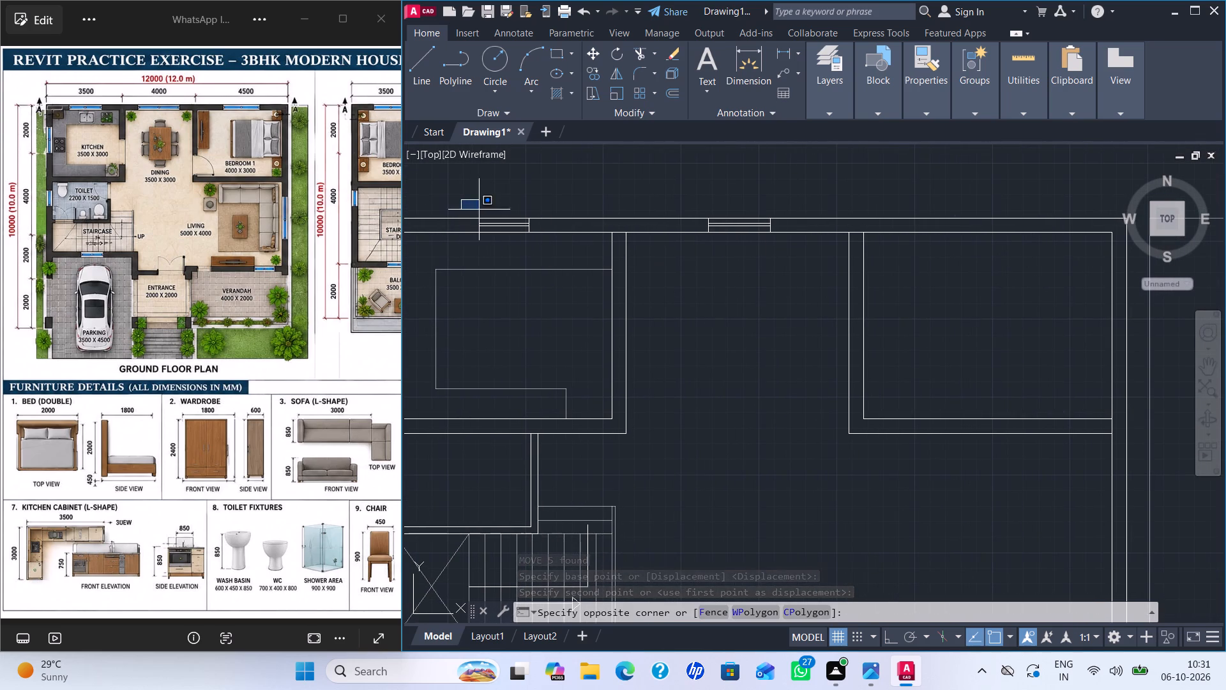
left_click(582, 241)
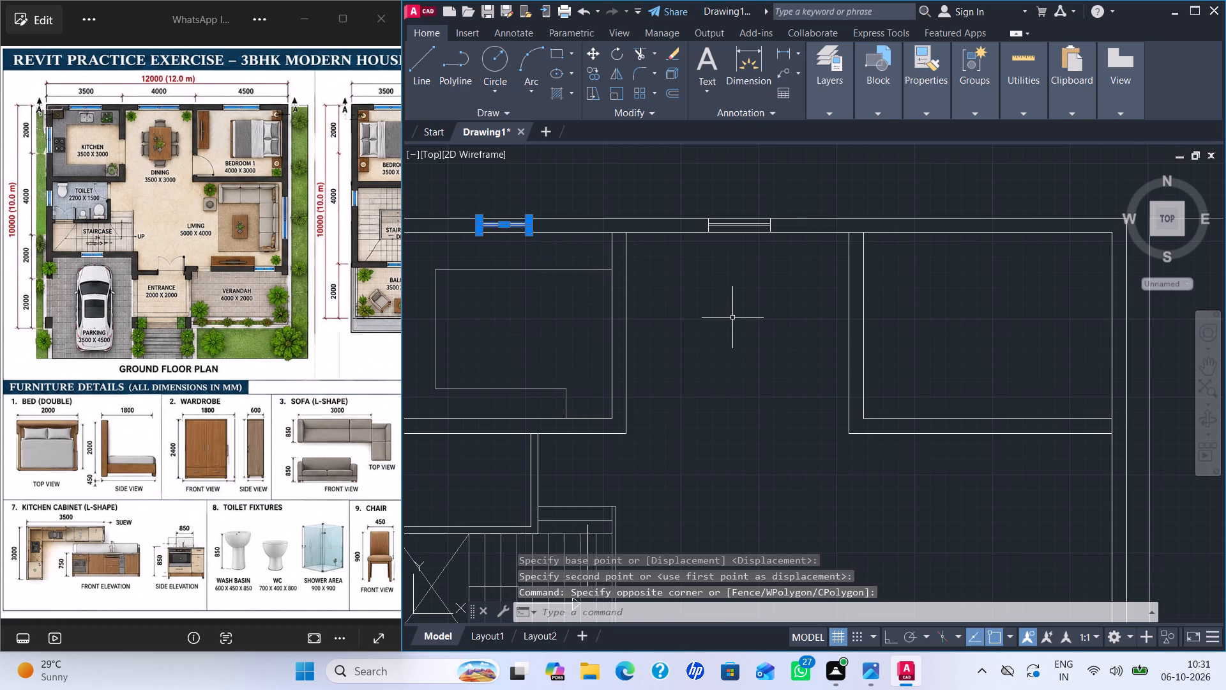
key("c")
key("o")
key("Return")
left_click(532, 231)
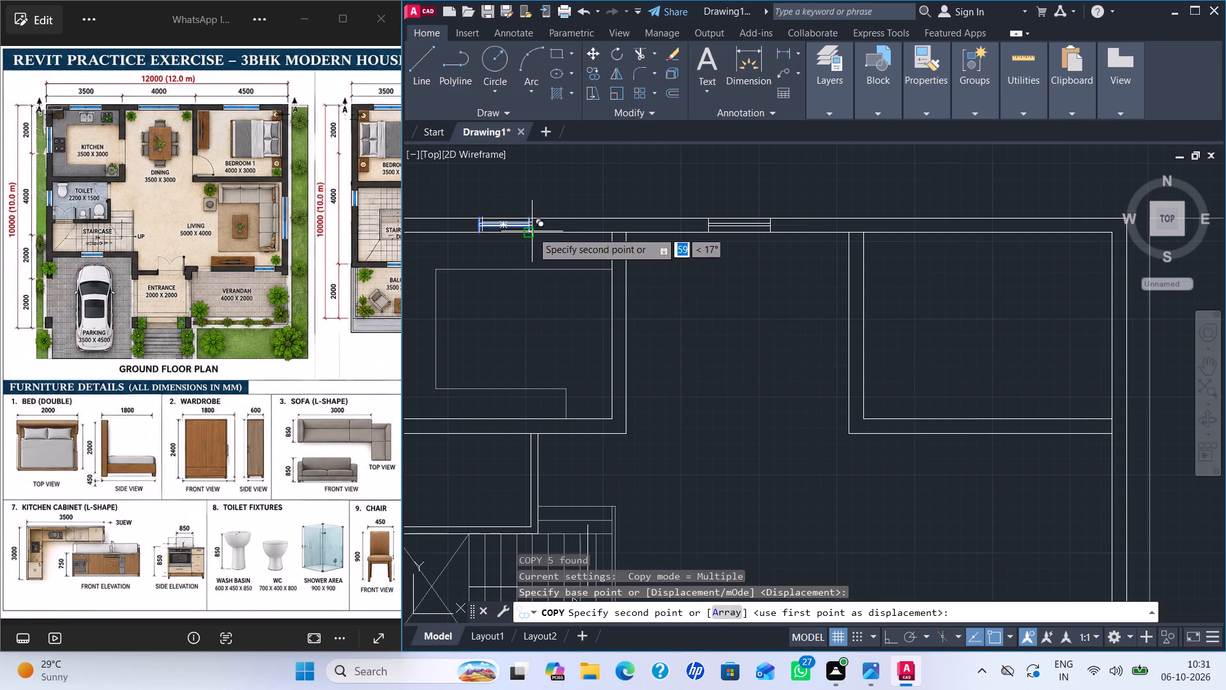
left_click(1014, 233)
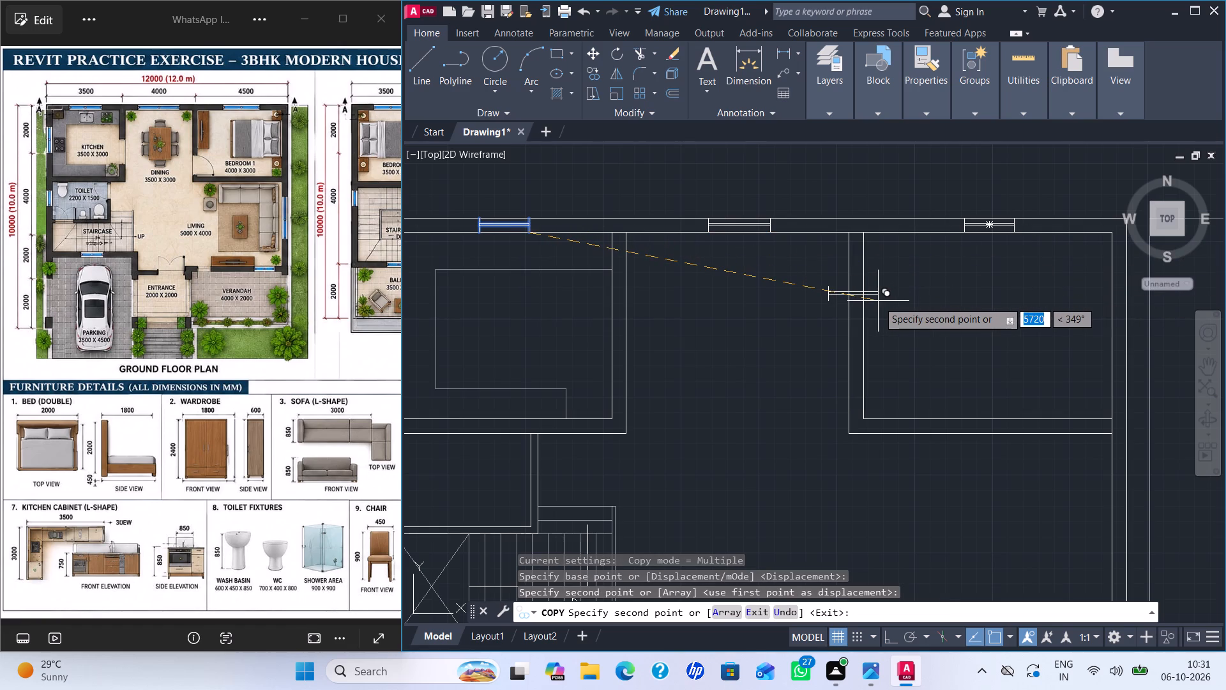
Place another copy of the kitchen window in the wall between the staircase and the parking area.
scroll(810, 335, "down", 1)
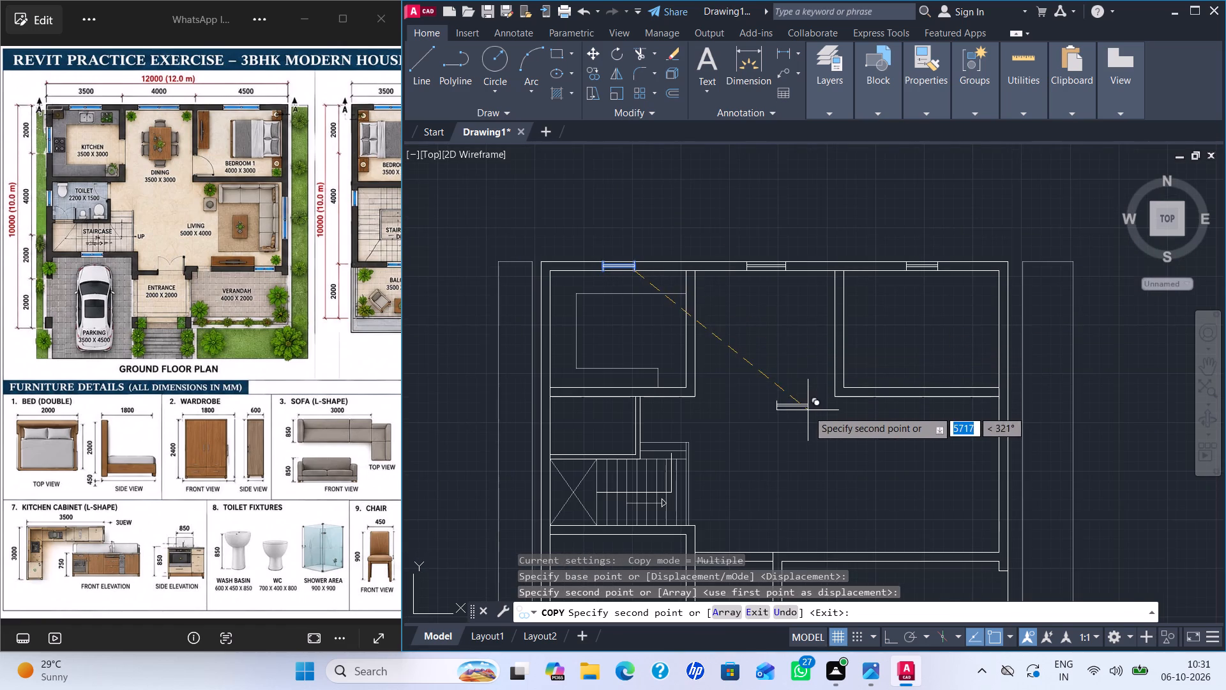
middle_click_drag(808, 410, 844, 273)
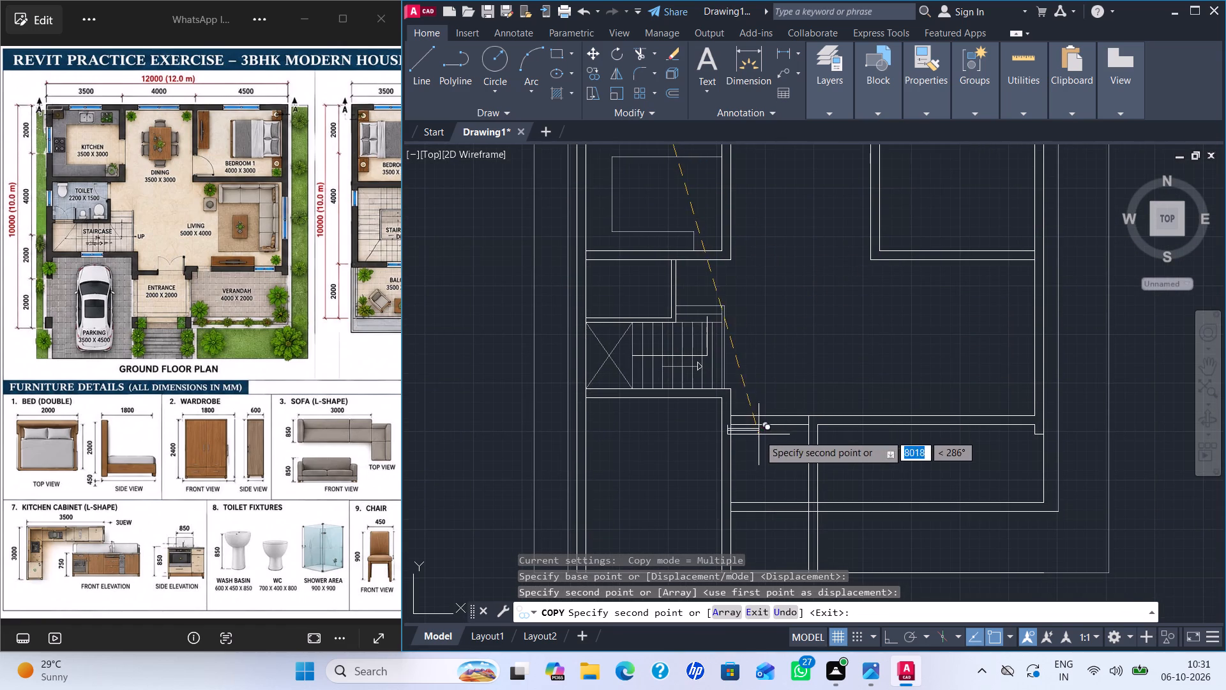
scroll(672, 397, "up", 3)
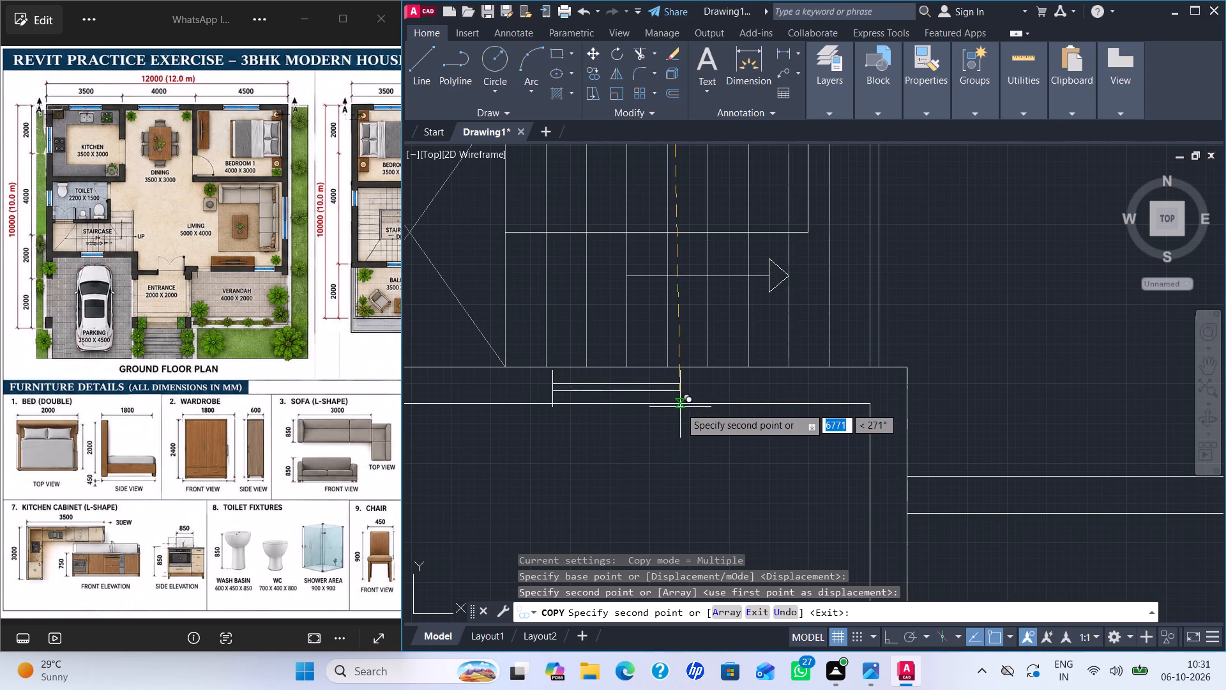
left_click(683, 404)
scroll(838, 427, "down", 3)
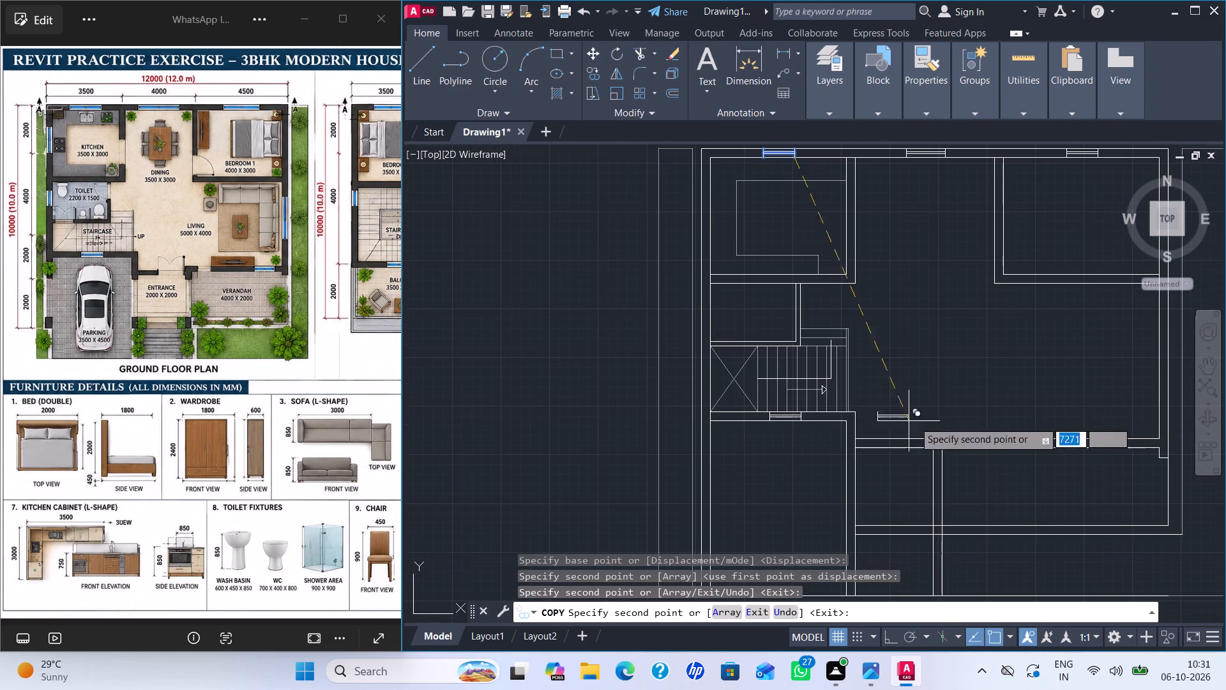
key("Escape")
Copy the complete dining window into the empty space outside the plan's right-hand boundary.
middle_click_drag(993, 383, 918, 399)
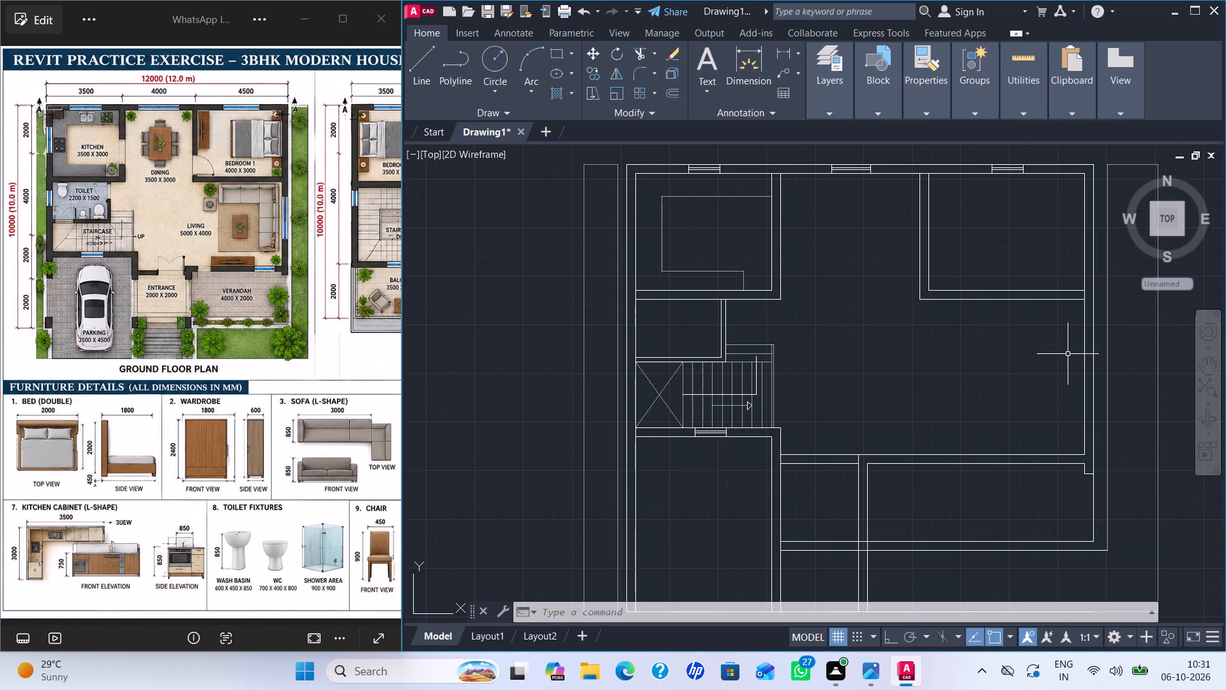
left_click(819, 155)
left_click(887, 195)
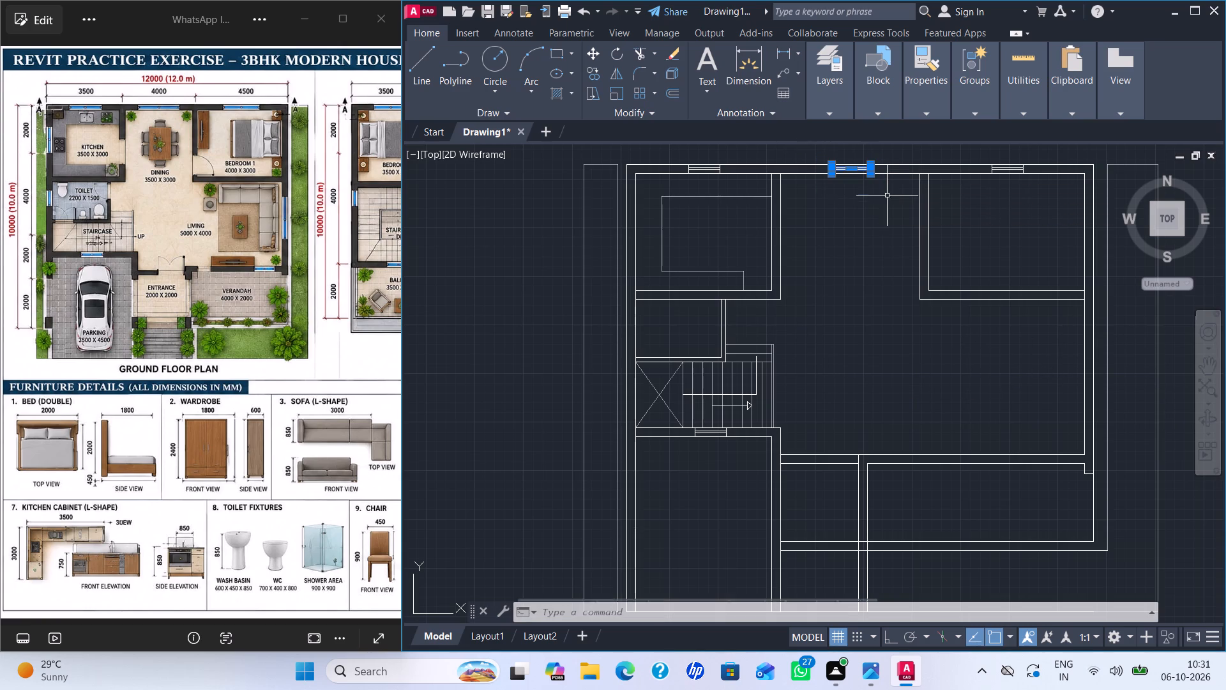
key("c")
key("o")
key("Return")
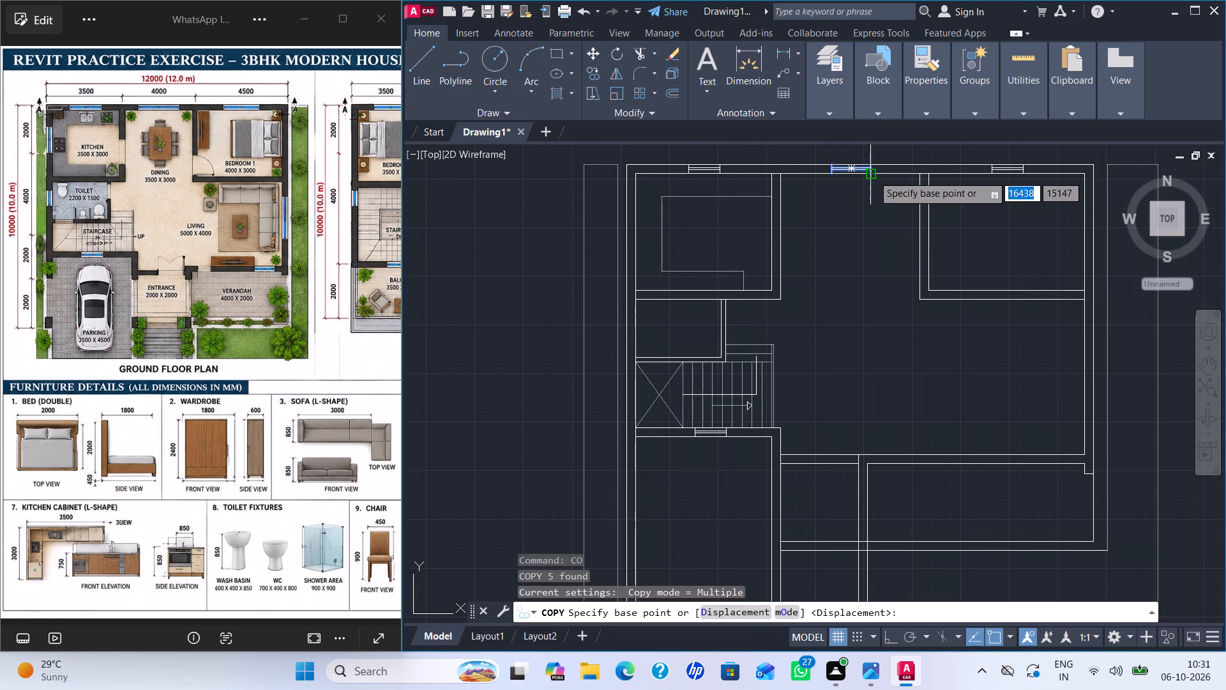
left_click_drag(873, 175, 875, 181)
scroll(1170, 424, "down", 1)
middle_click_drag(1112, 385, 958, 327)
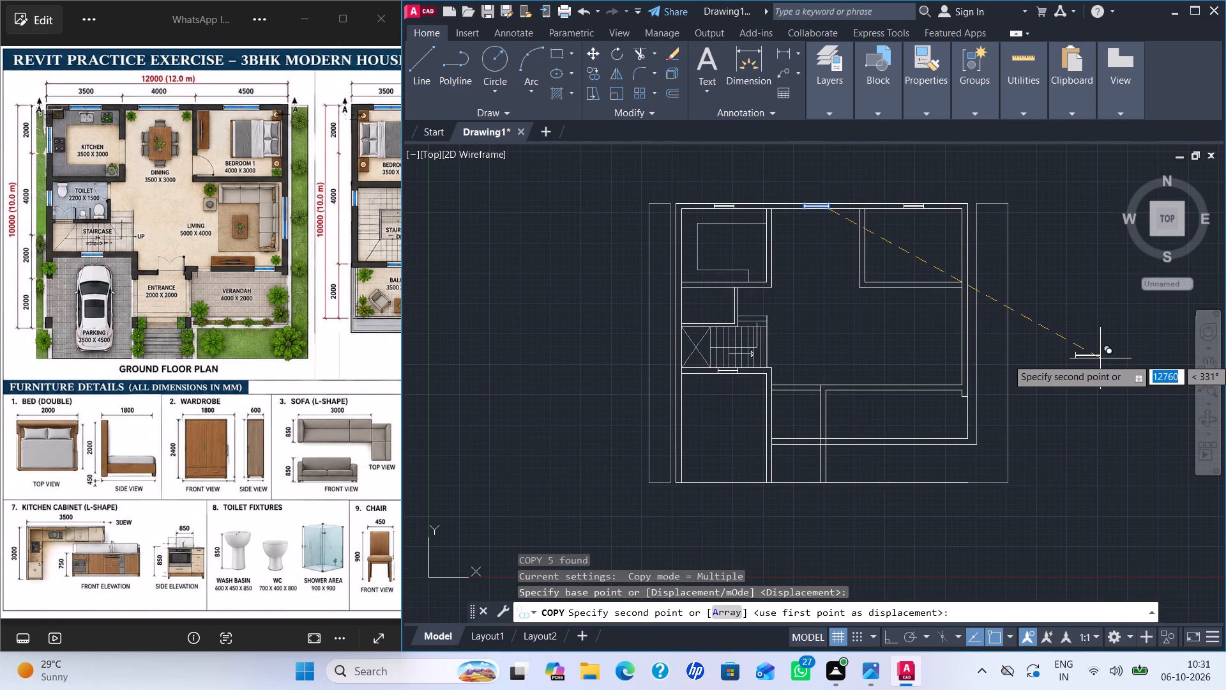
left_click(1100, 358)
key("Escape")
Rotate the dining window copy outside the plan 90° clockwise about its left end, so it stands vertically, using Ortho.
left_click_drag(1141, 394, 1112, 361)
left_click(1052, 312)
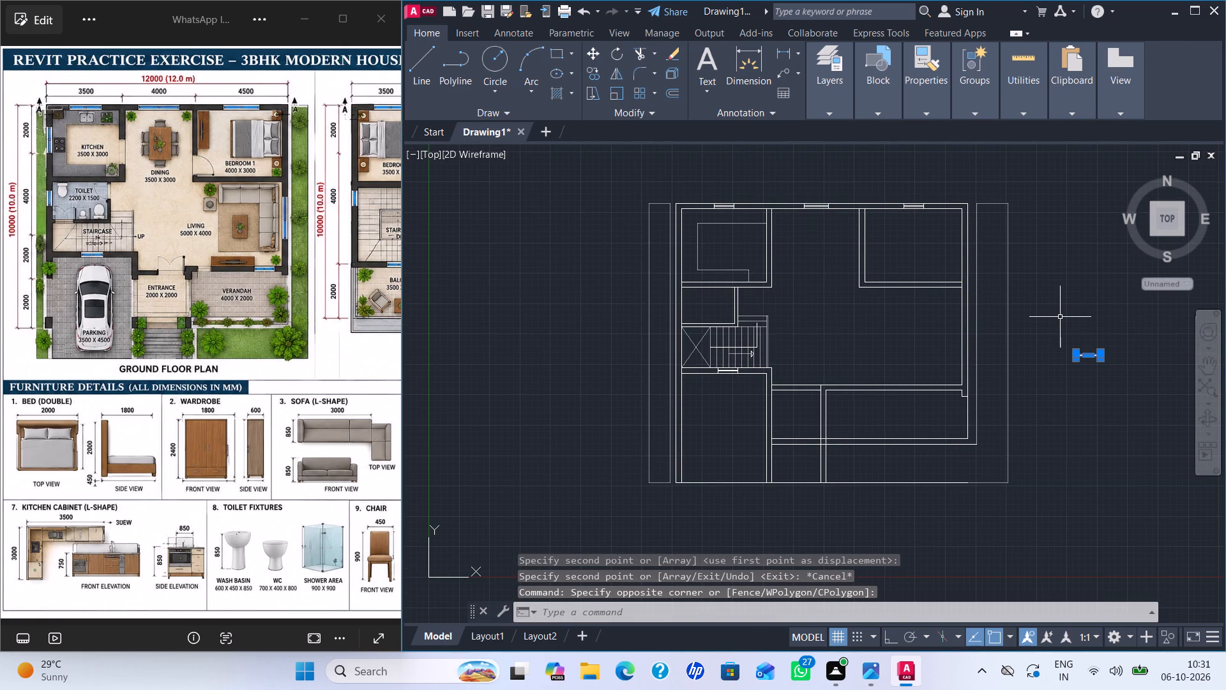
type("RO")
key("Return")
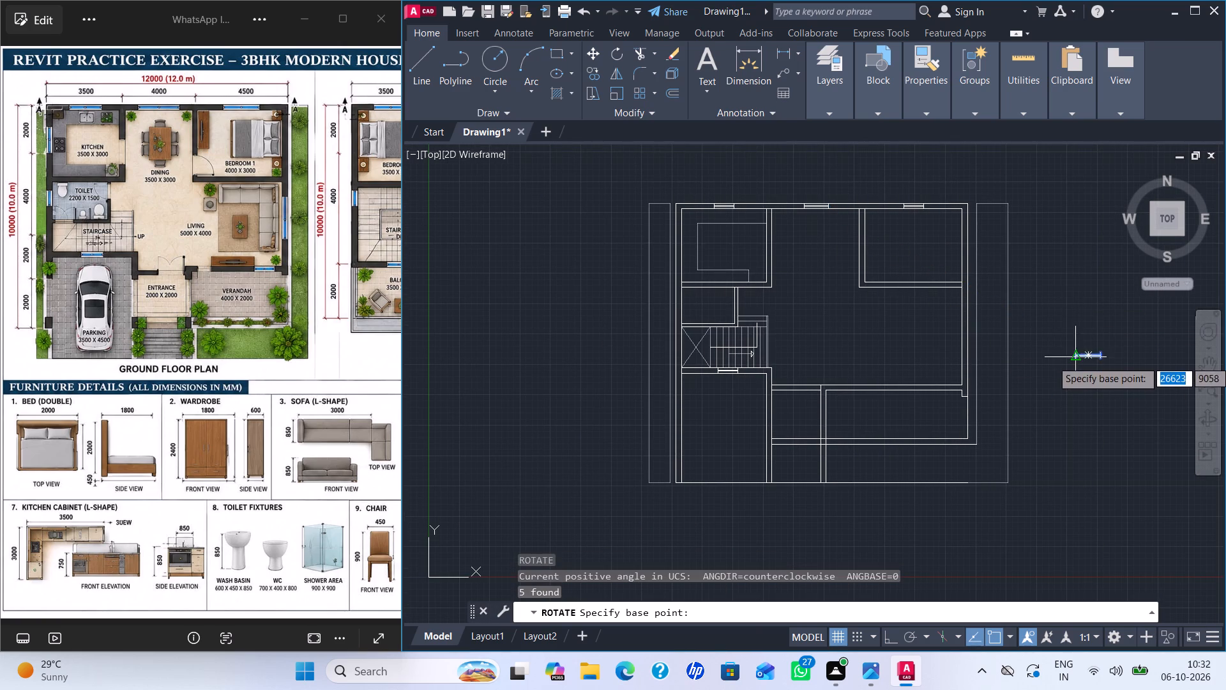
left_click_drag(1076, 364, 1078, 372)
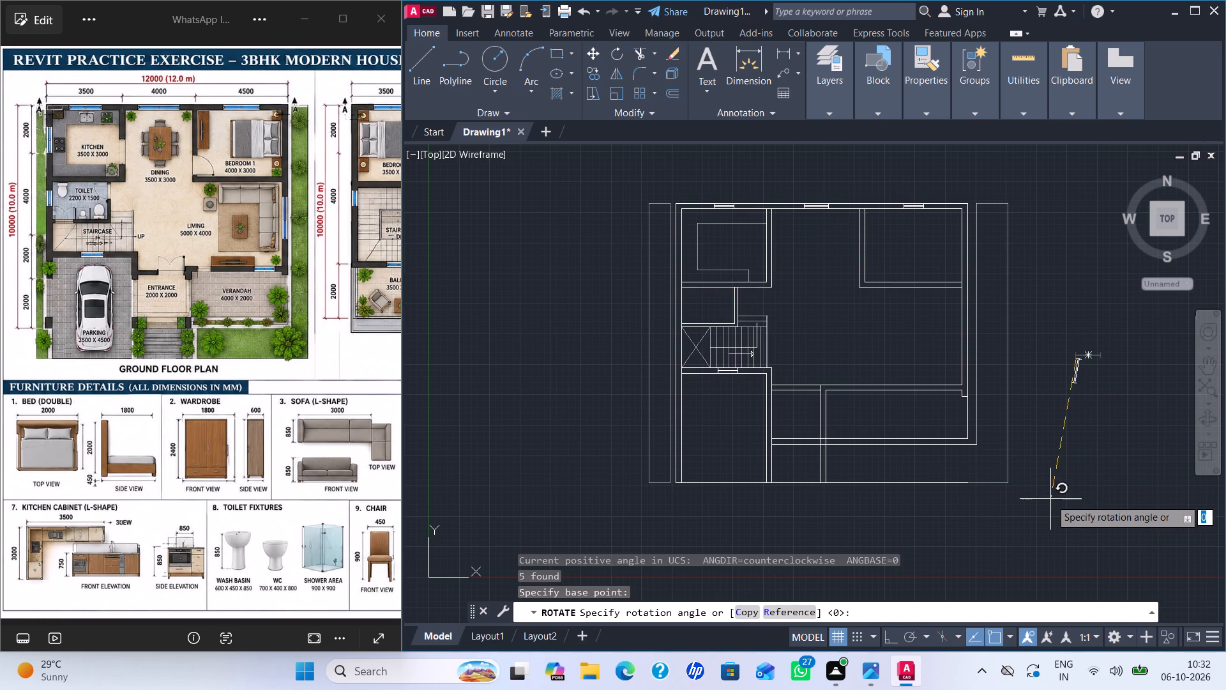
key("F8")
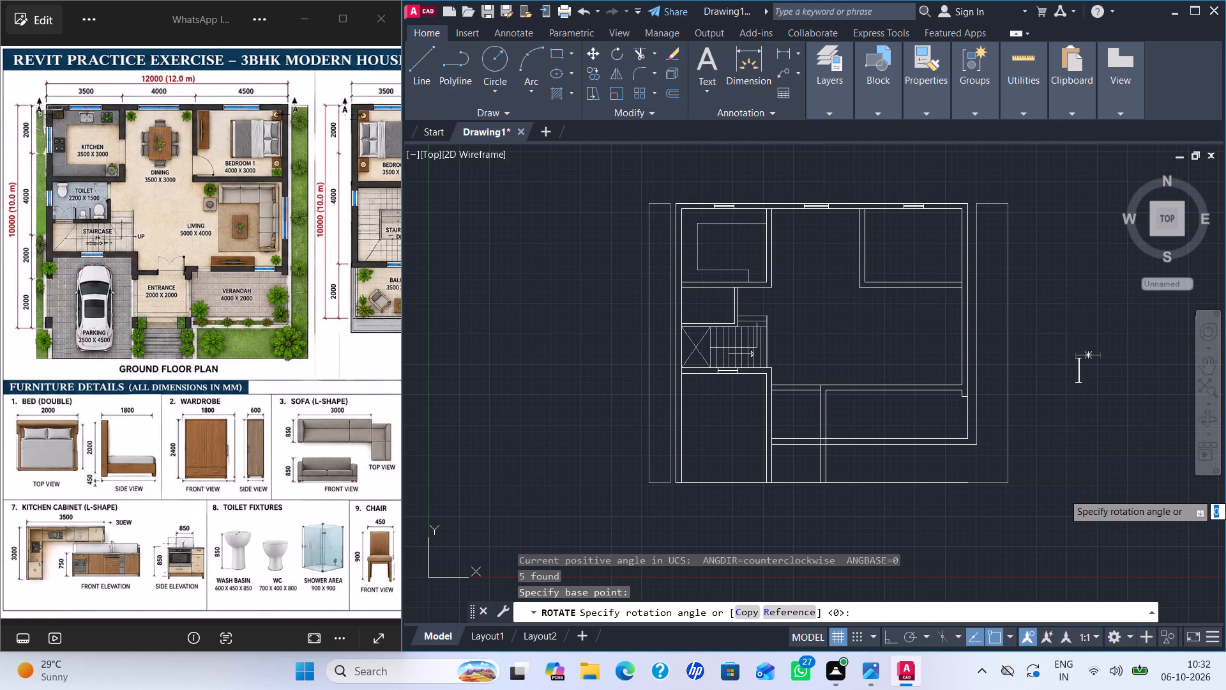
left_click(1075, 493)
Move the vertical window copy into the living room's right-hand outer wall, fitting it between the wall faces.
left_click_drag(1116, 406, 1096, 374)
left_click(1056, 302)
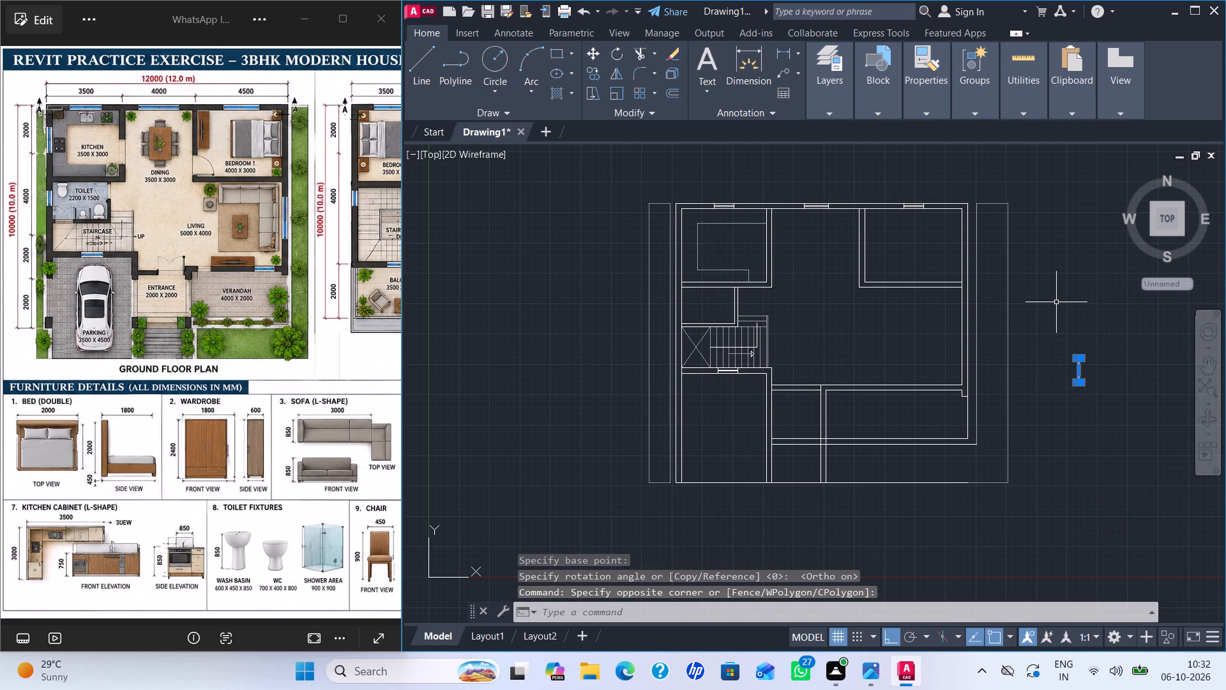
key("m")
key("Return")
left_click(1072, 383)
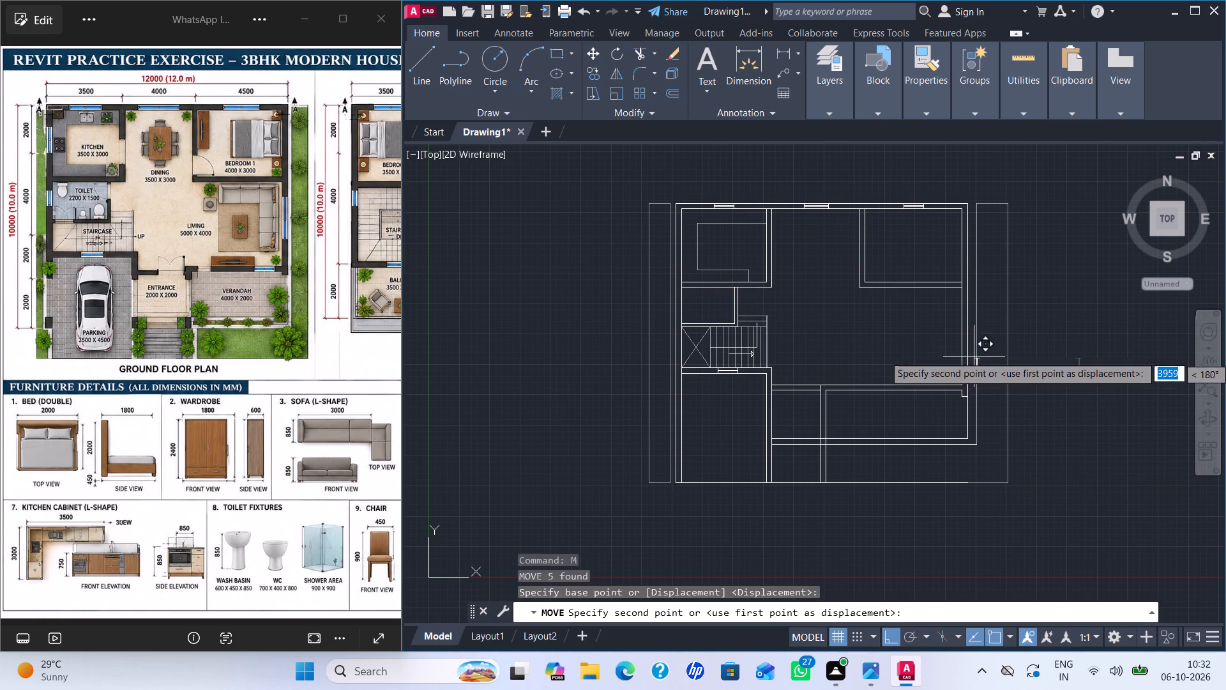
scroll(966, 349, "up", 3)
key("F8")
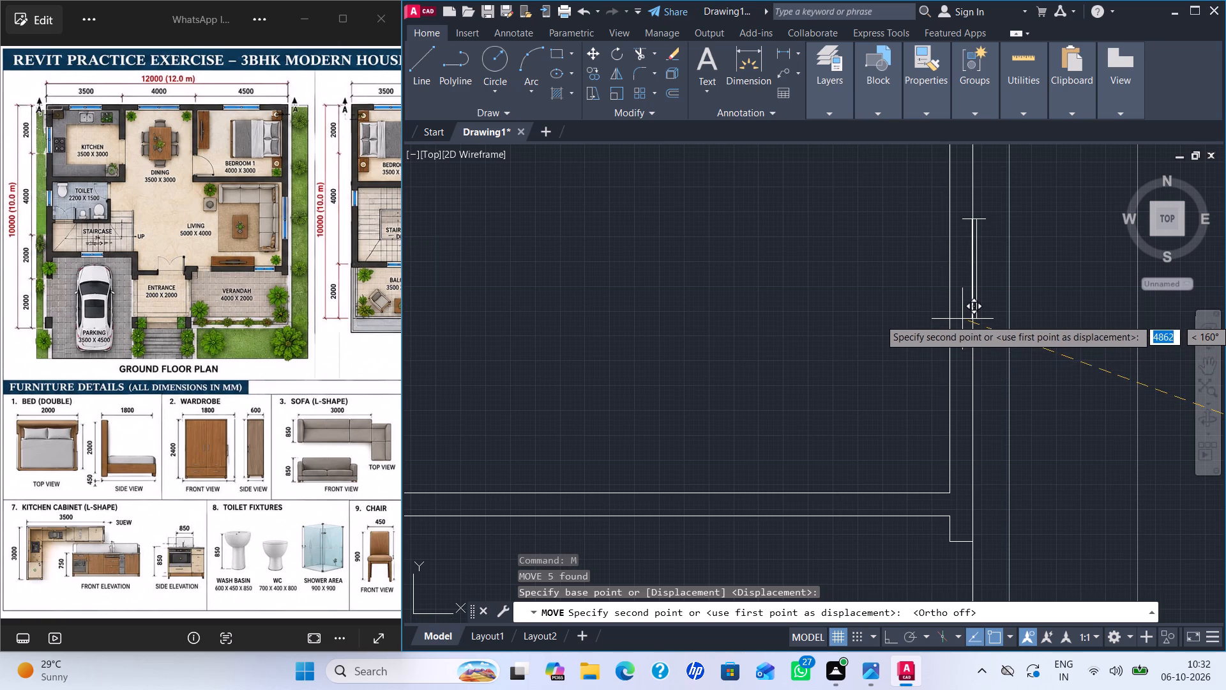
scroll(962, 324, "down", 3)
scroll(962, 326, "up", 3)
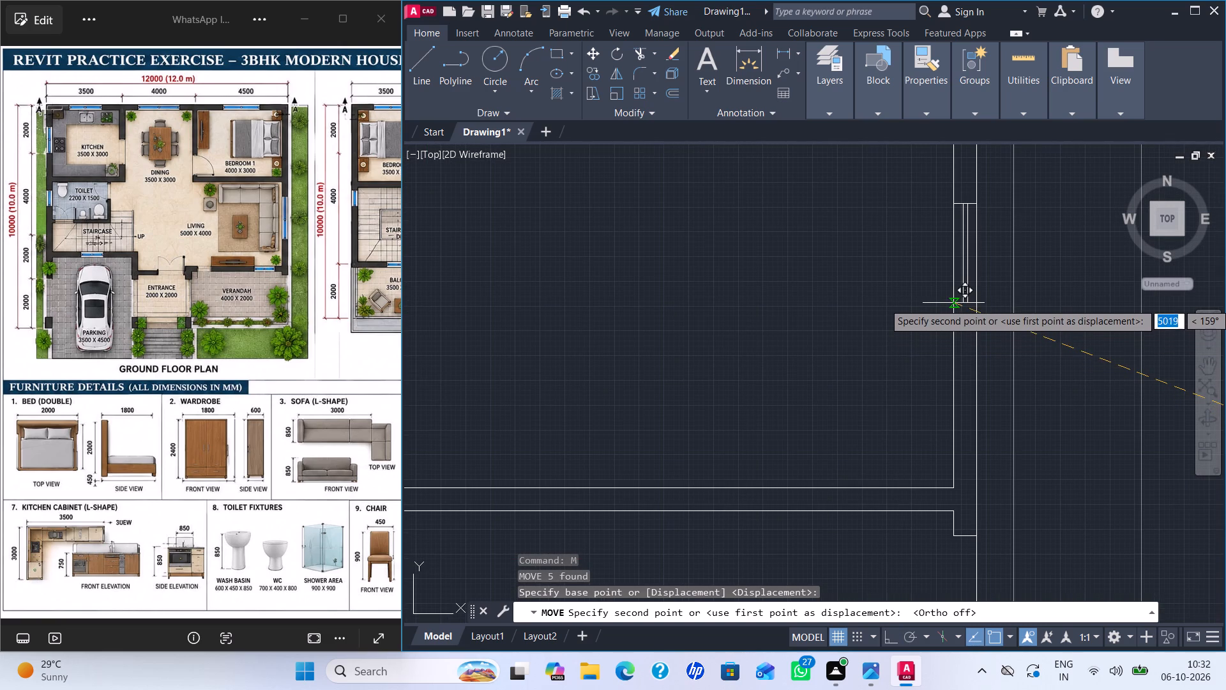
left_click(953, 300)
scroll(1015, 354, "down", 3)
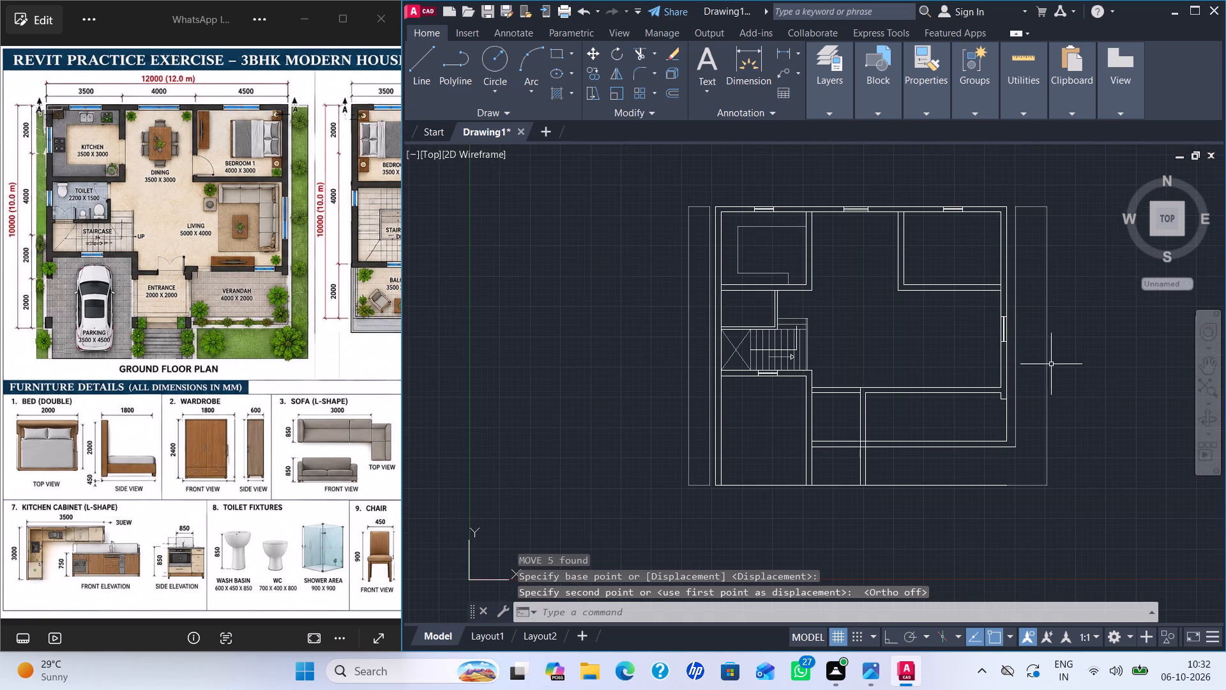
Copy the complete Bedroom 1 window into the wall between the living room and the verandah.
middle_click_drag(1100, 385, 1100, 356)
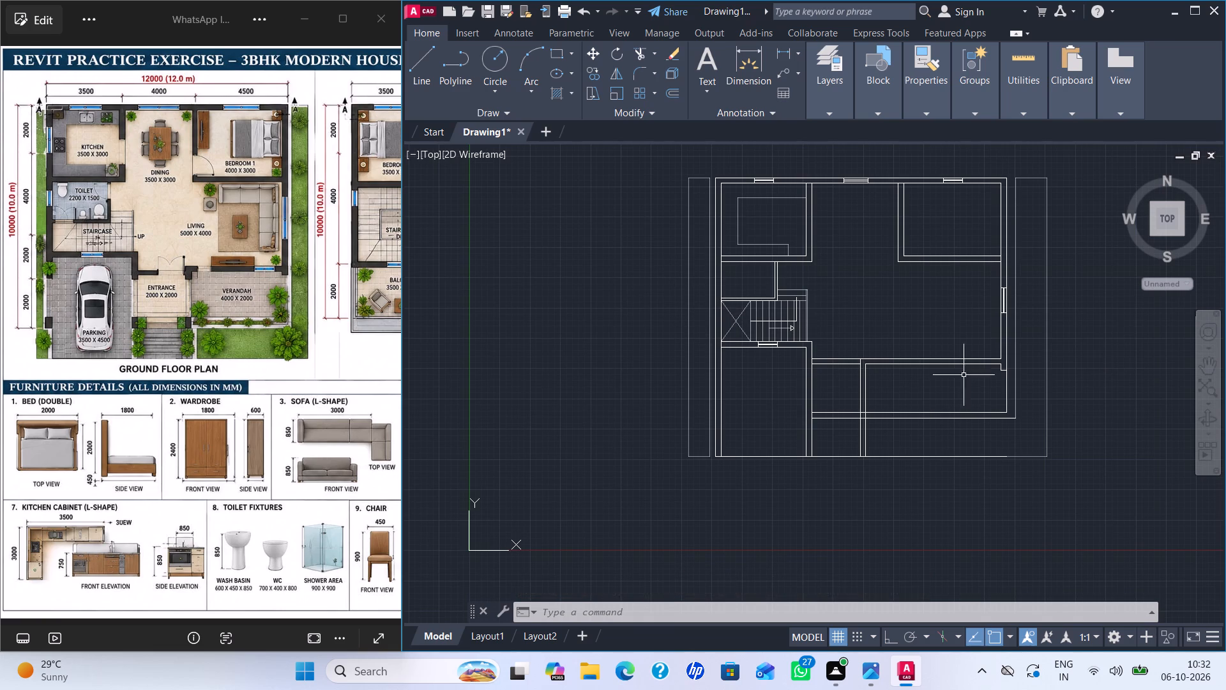
left_click(932, 164)
left_click(974, 205)
key("c")
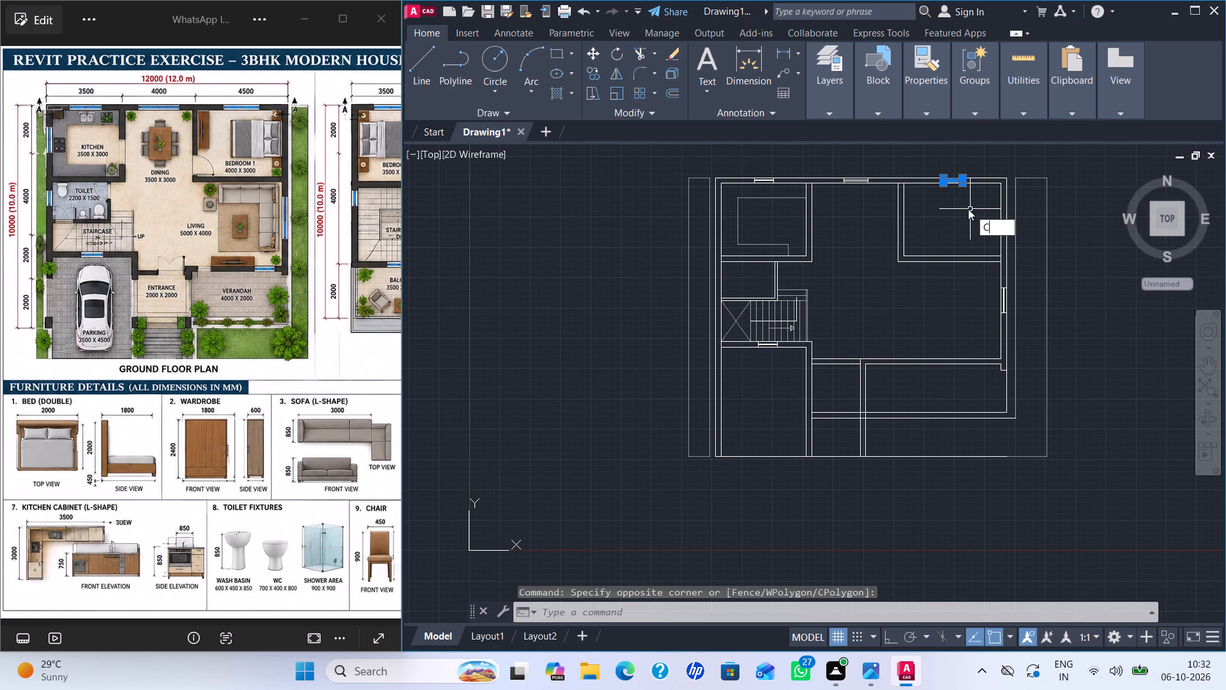
key("o")
key("Return")
left_click(967, 185)
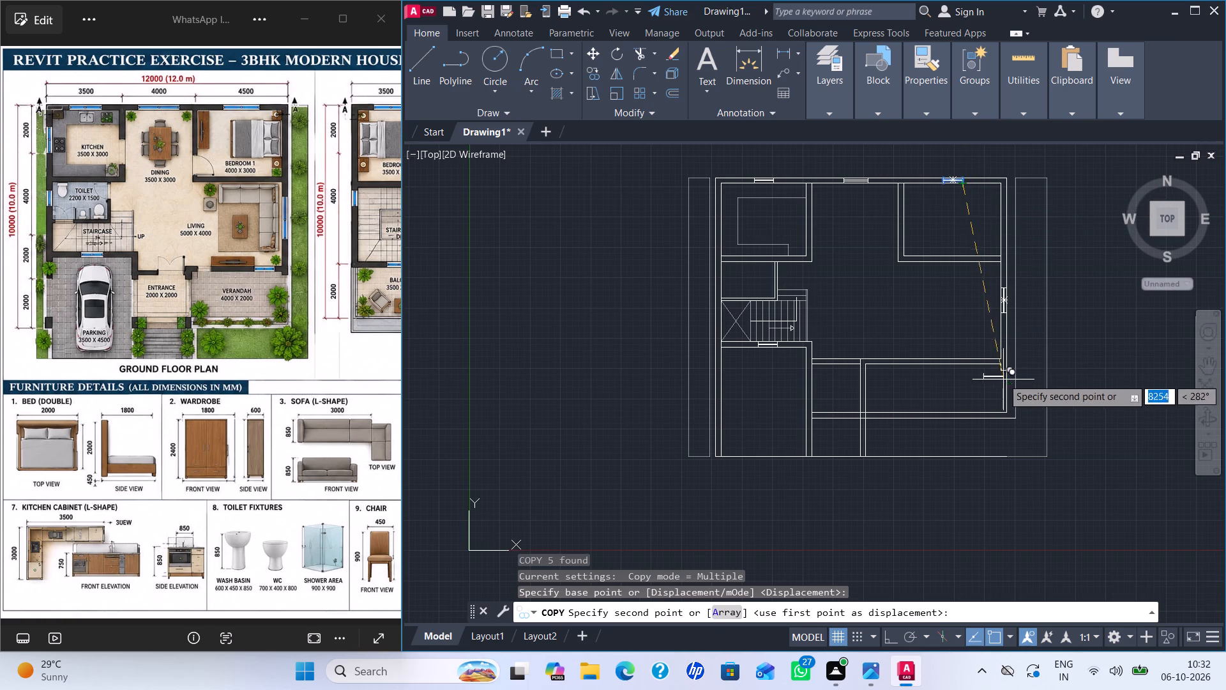
scroll(981, 364, "up", 3)
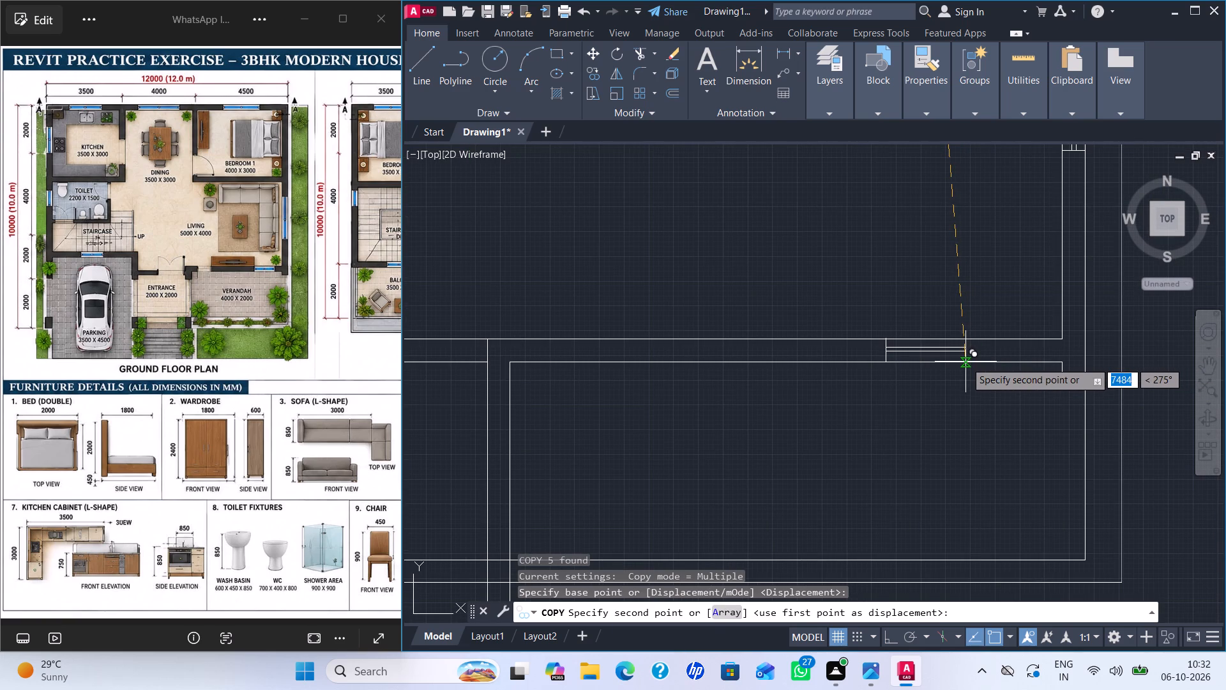
left_click(966, 363)
scroll(1014, 379, "down", 3)
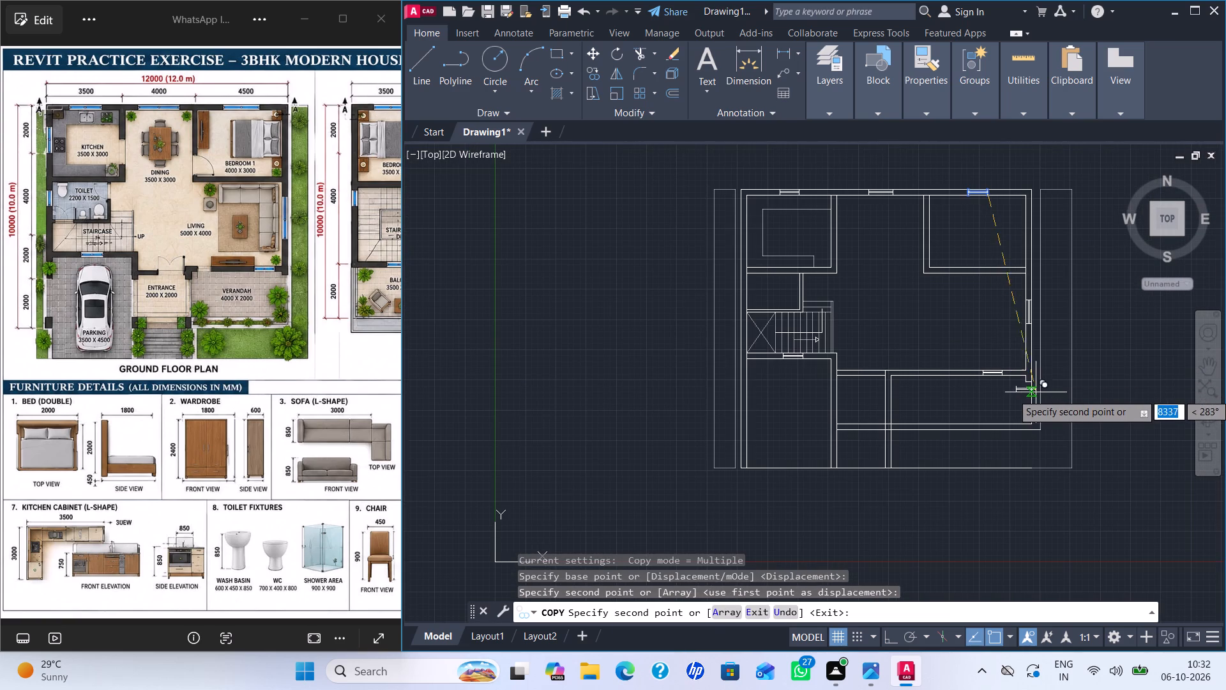
key("Escape")
Move both lower end lines of the living room's right-hand window about 400 mm down the wall.
scroll(1027, 341, "up", 4)
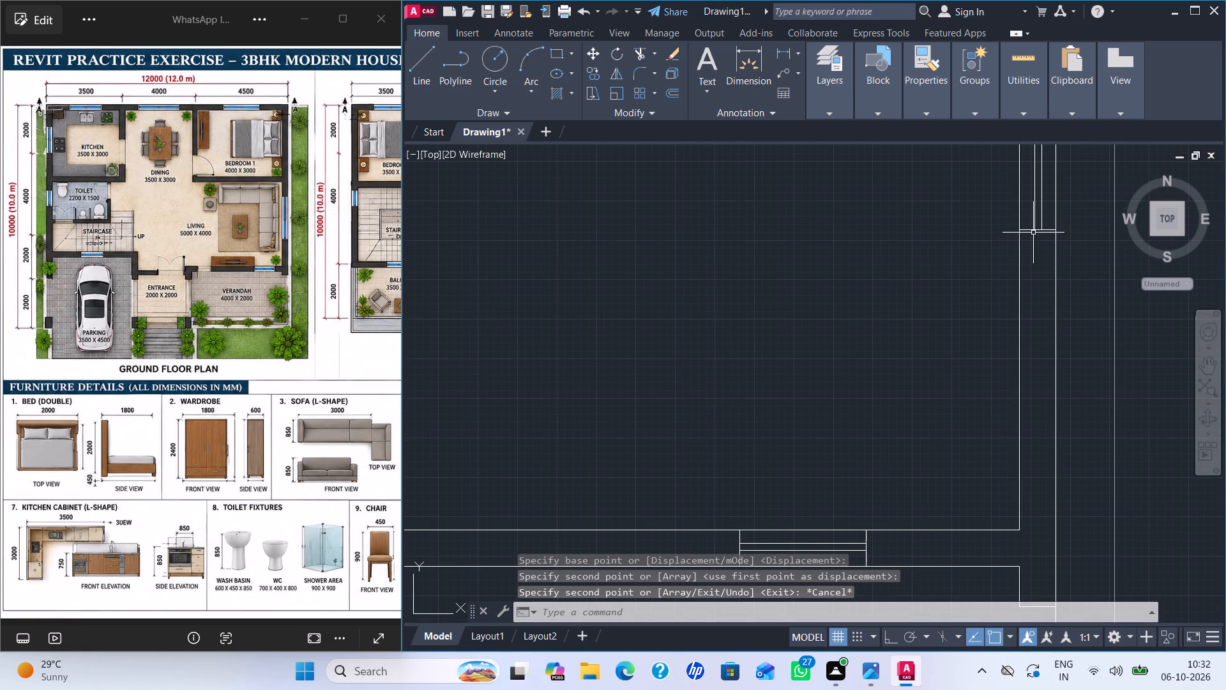
left_click(1032, 231)
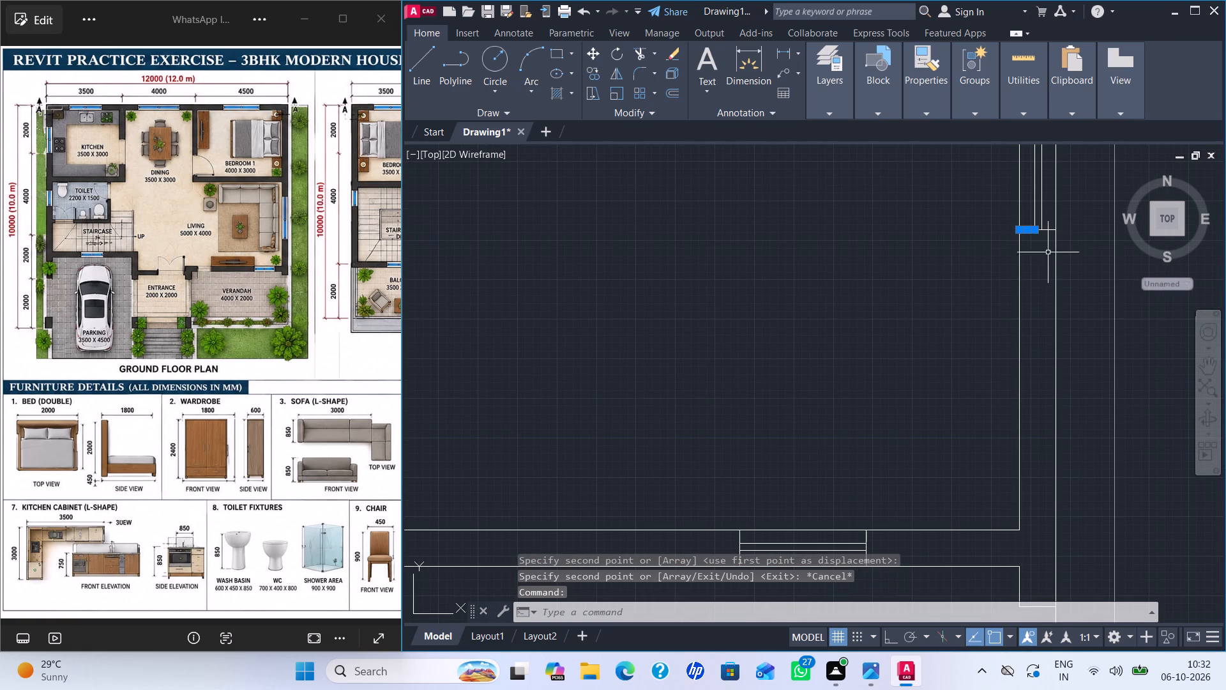
left_click(1048, 230)
key("m")
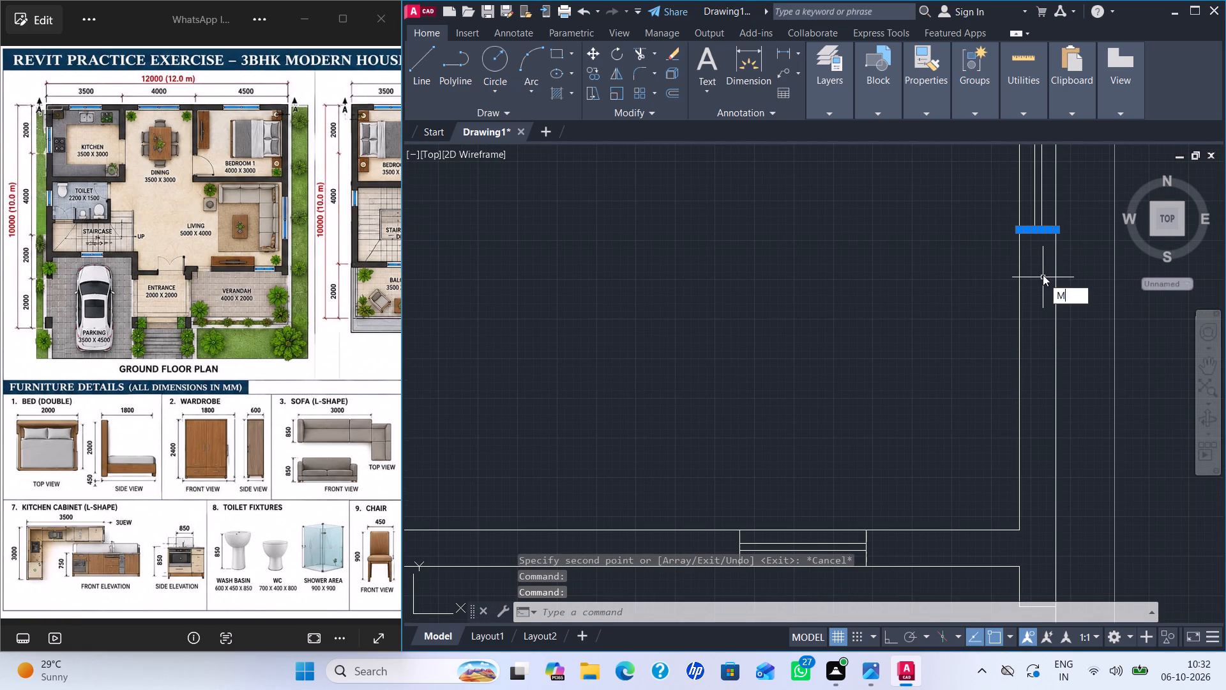
key("Return")
left_click(1058, 231)
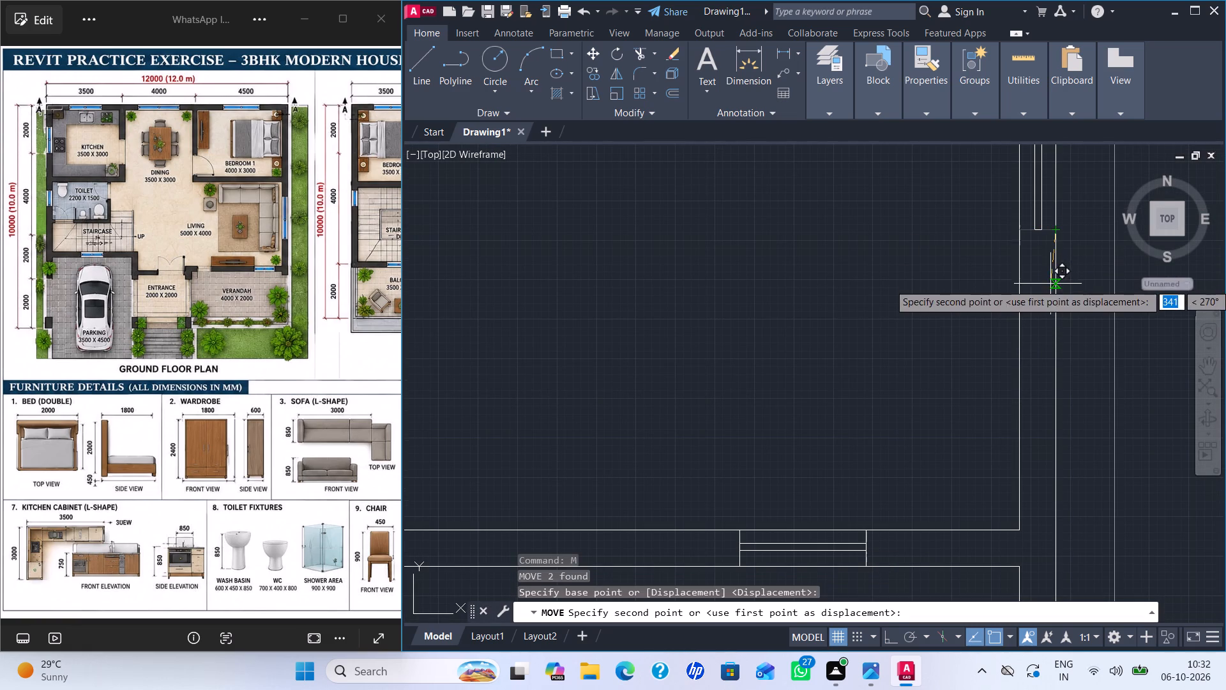
left_click(1050, 293)
key("Escape")
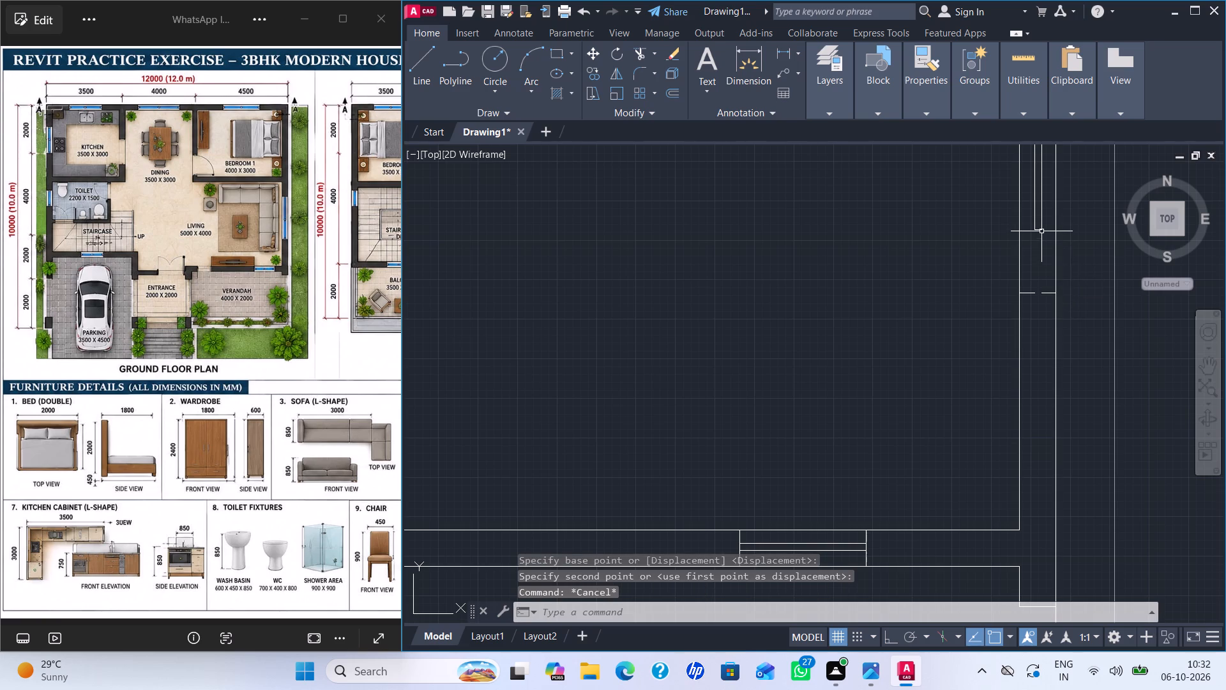
Stretch the lower edge of the living room's right-hand window pane about 402 mm down to its lower end lines.
scroll(1041, 231, "up", 3)
left_click(1036, 222)
left_click_drag(1032, 224, 1033, 326)
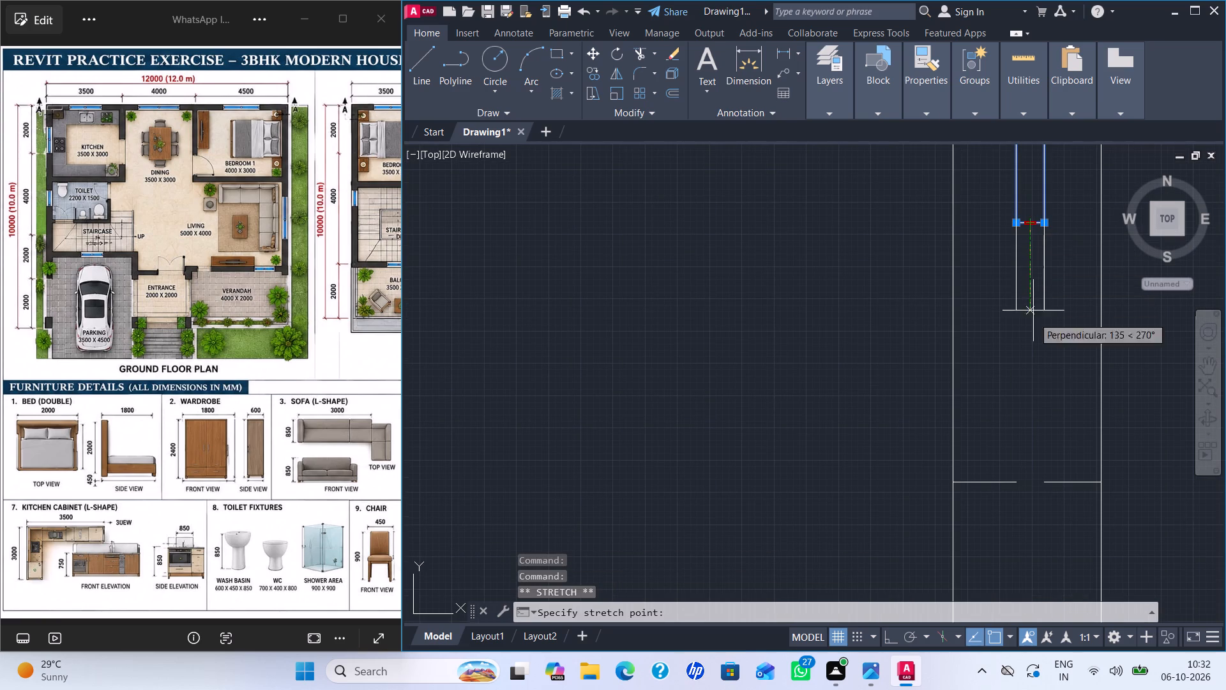
left_click_drag(1033, 326, 1024, 482)
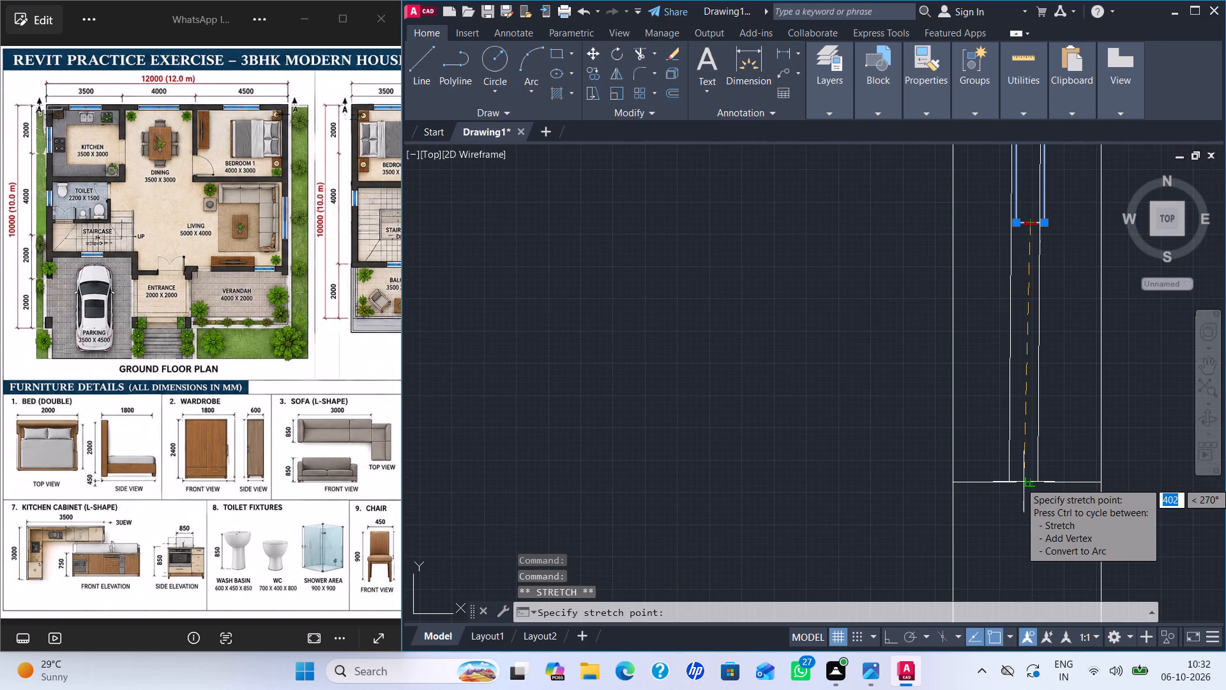
left_click_drag(1024, 482, 1025, 482)
left_click(1025, 482)
key("Escape")
key("Escape")
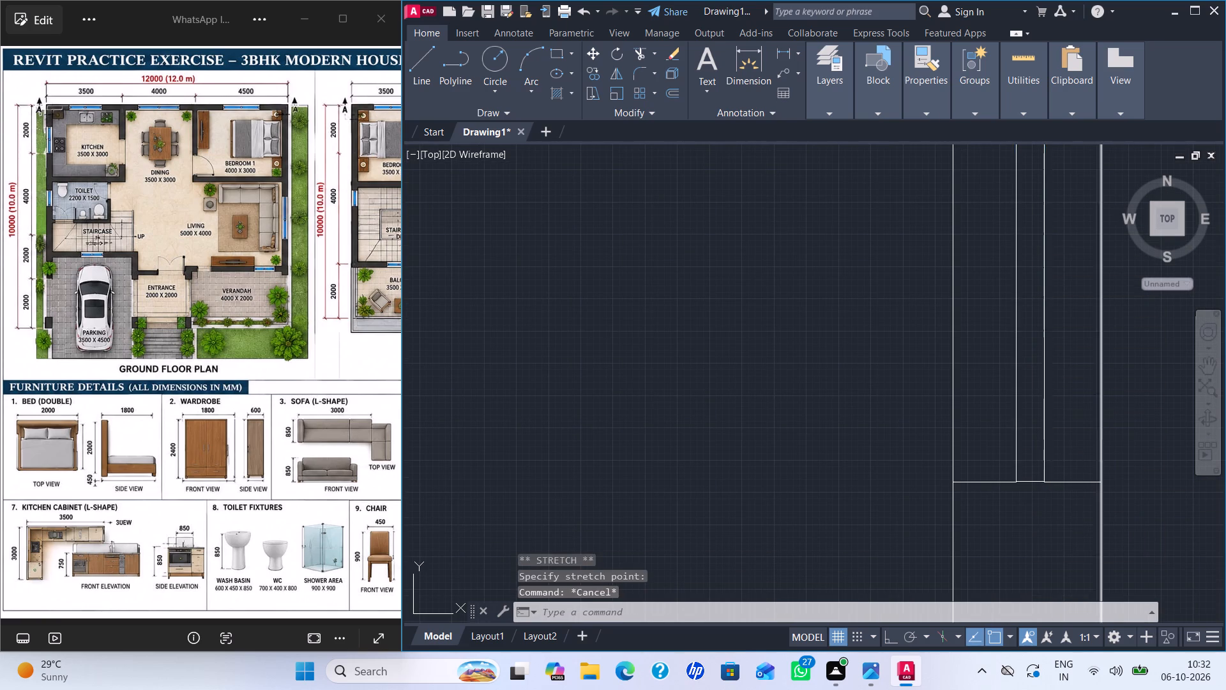
Stretch the right edge of the Bedroom 1 window pane about 277 mm to the right, past its end lines.
scroll(1097, 390, "down", 8)
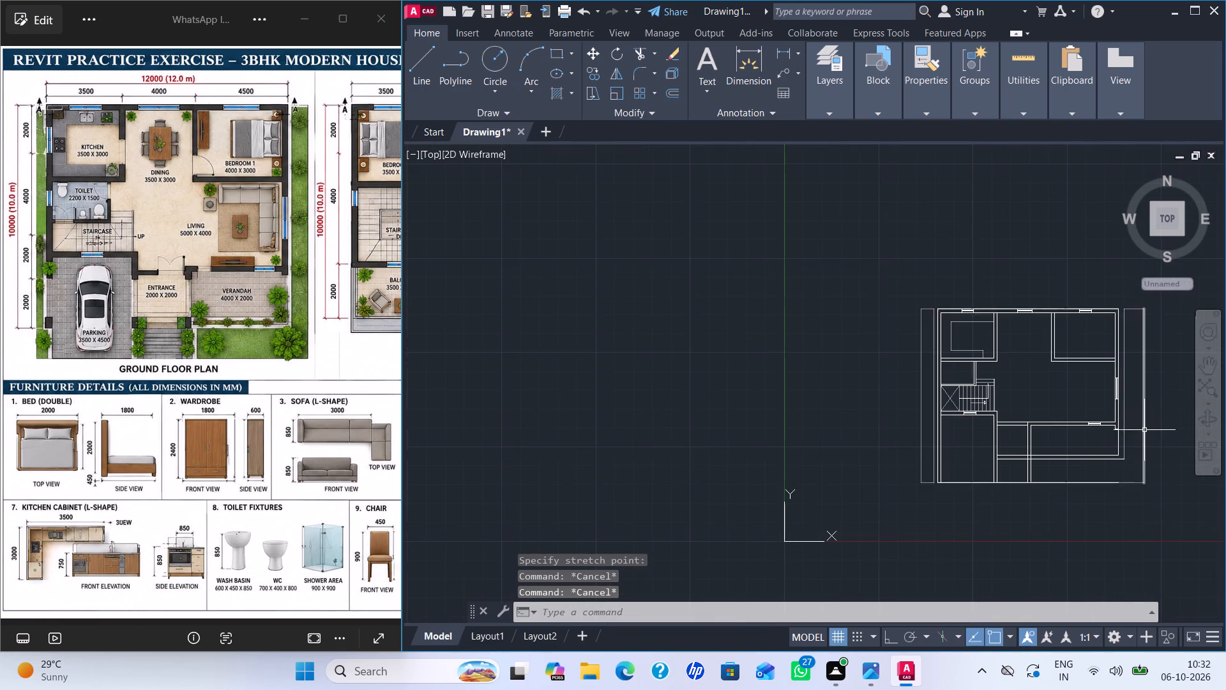
scroll(1144, 430, "up", 2)
scroll(1128, 413, "down", 2)
scroll(1128, 413, "up", 1)
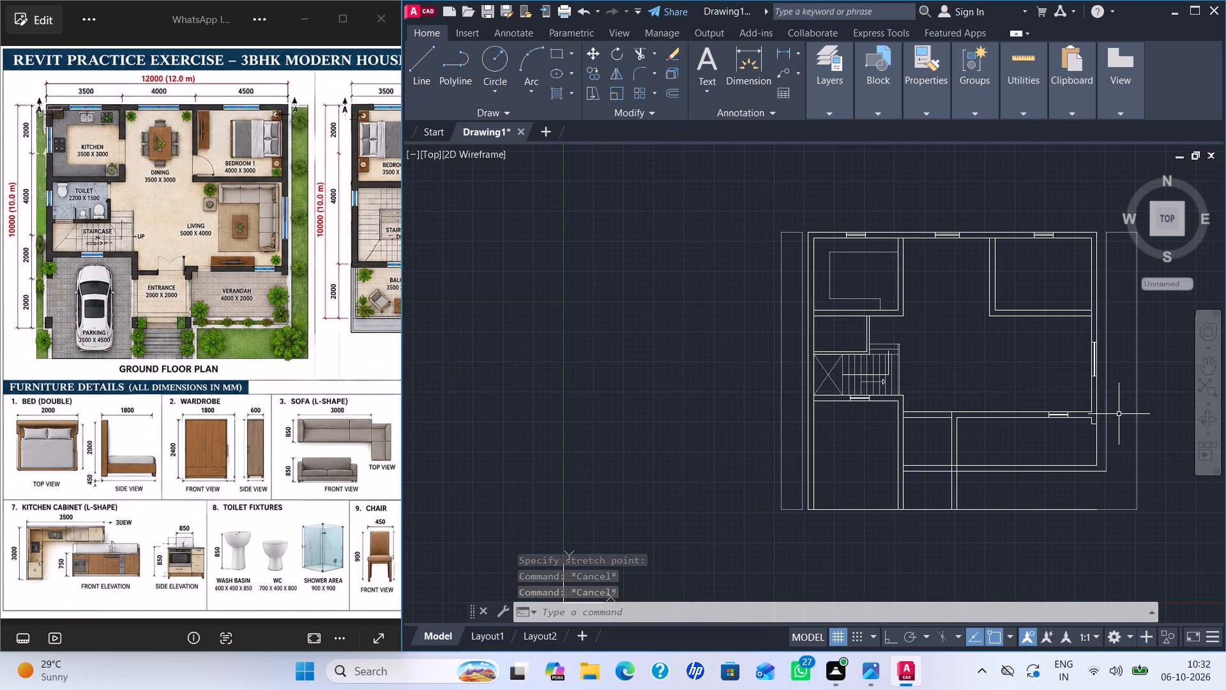
middle_click_drag(1117, 413, 1092, 480)
scroll(1013, 293, "up", 3)
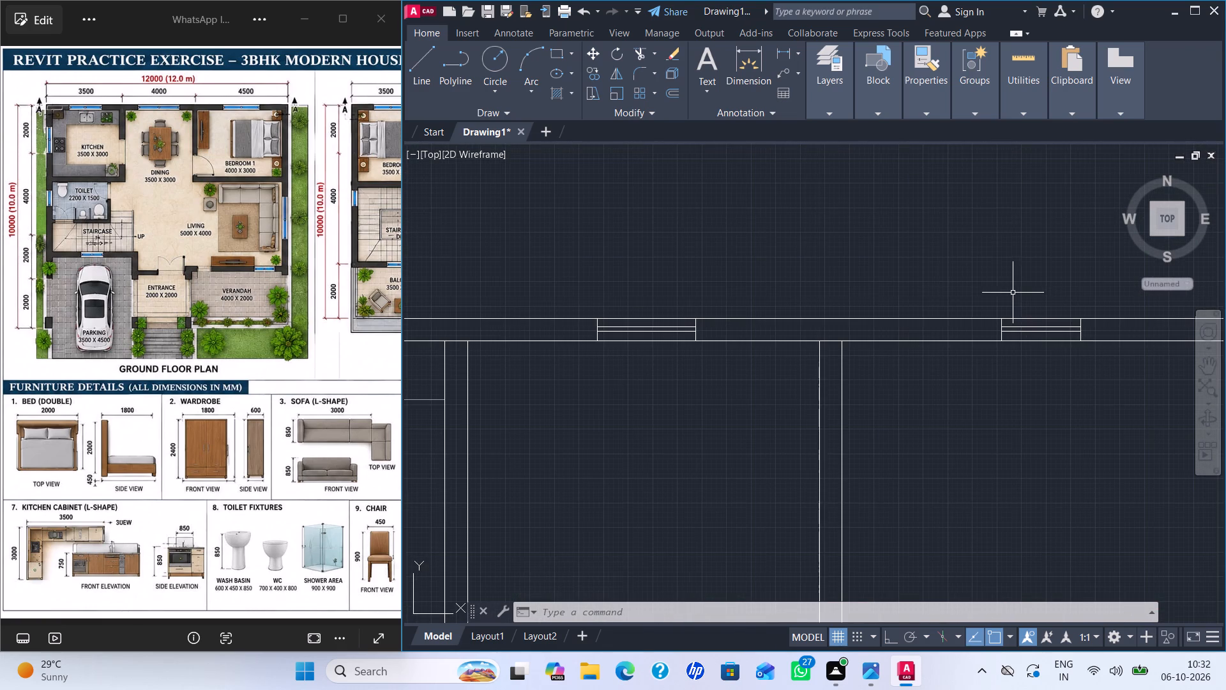
middle_click_drag(1041, 336, 756, 277)
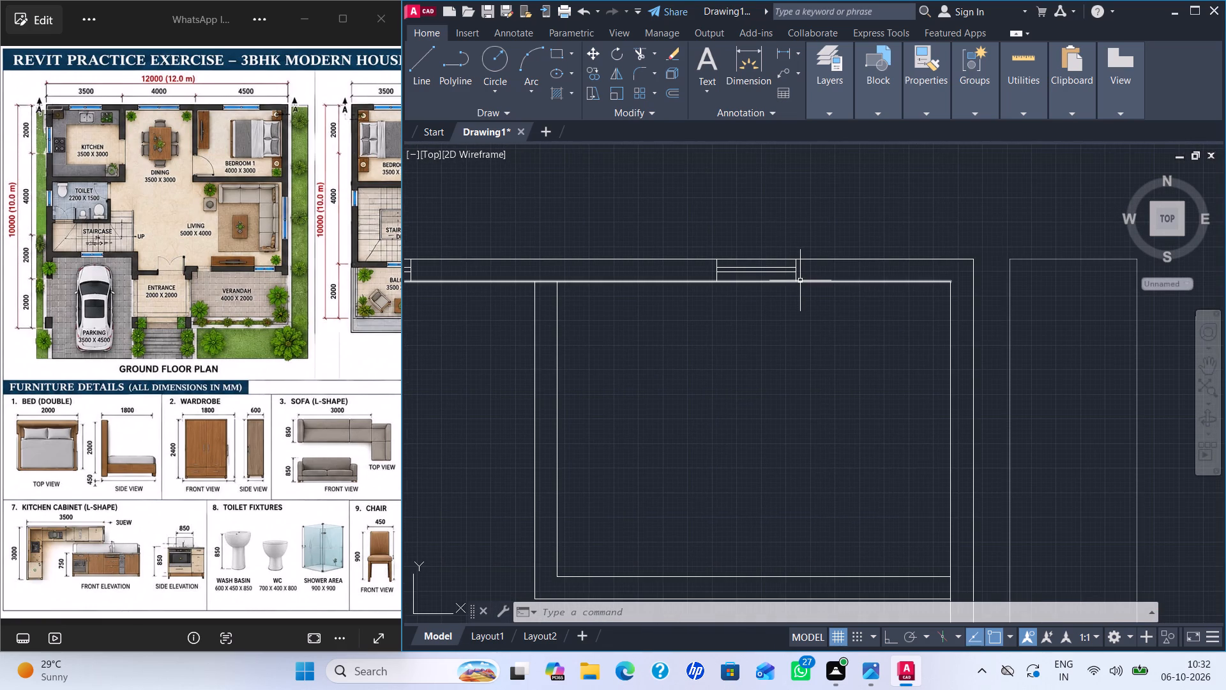
scroll(799, 278, "up", 2)
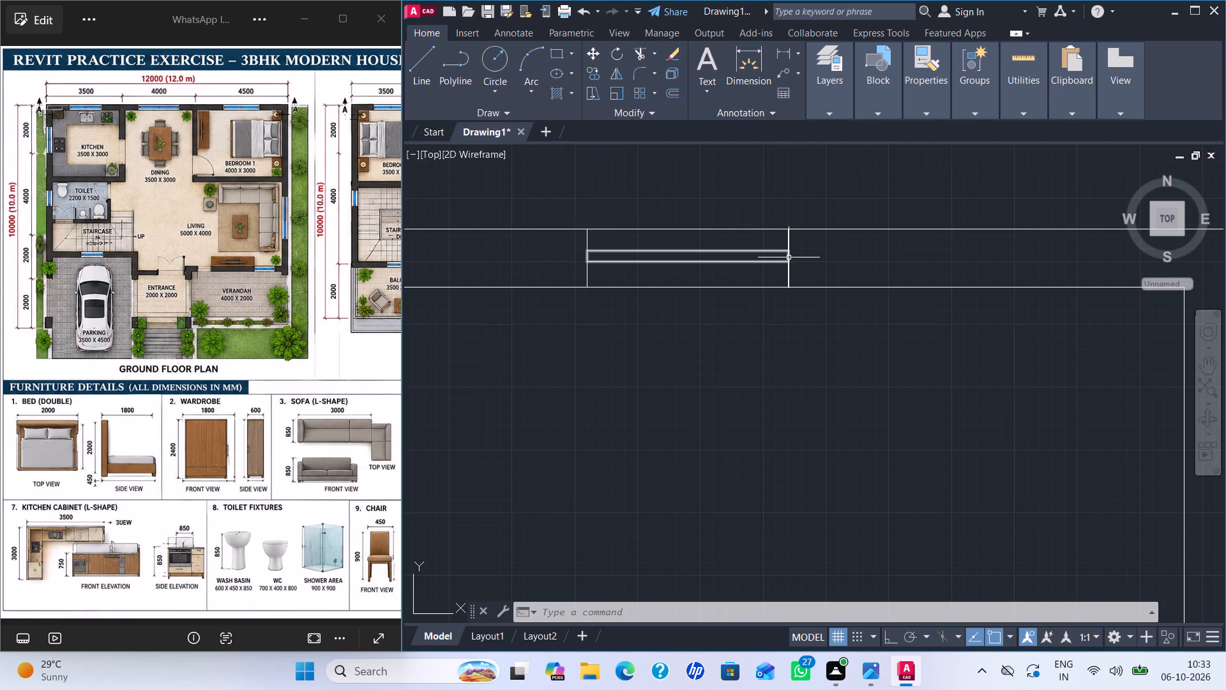
scroll(787, 257, "up", 4)
left_click(791, 253)
left_click_drag(789, 250, 796, 251)
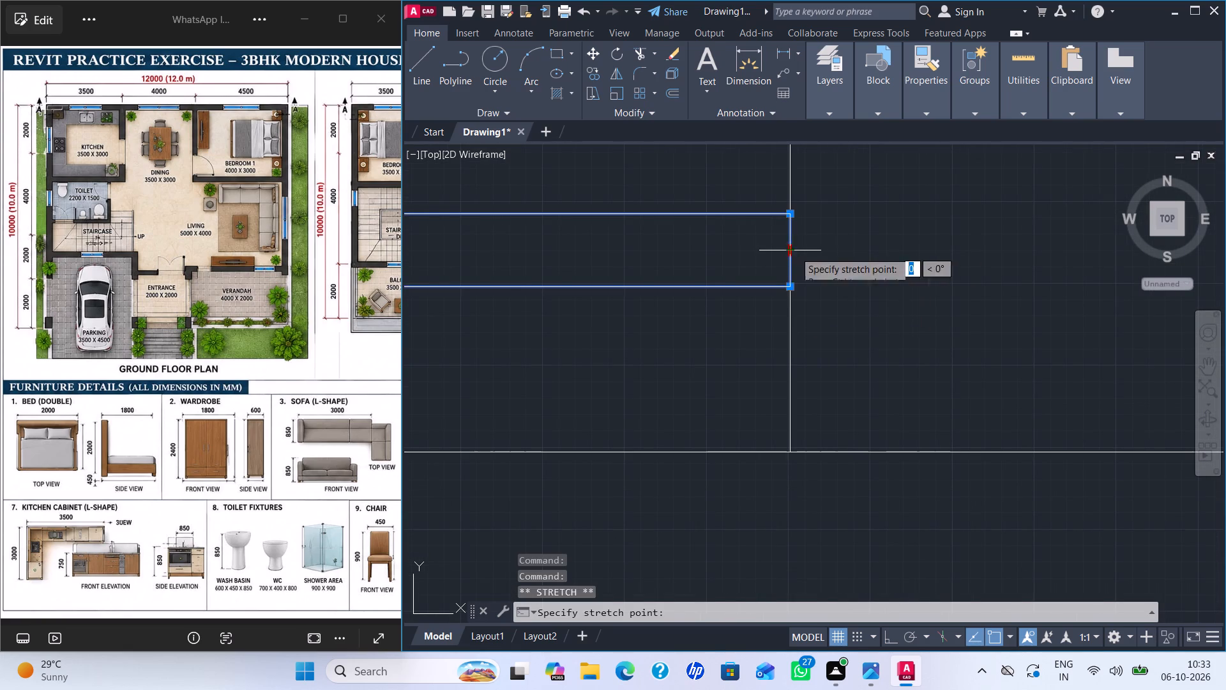
left_click_drag(796, 251, 1040, 254)
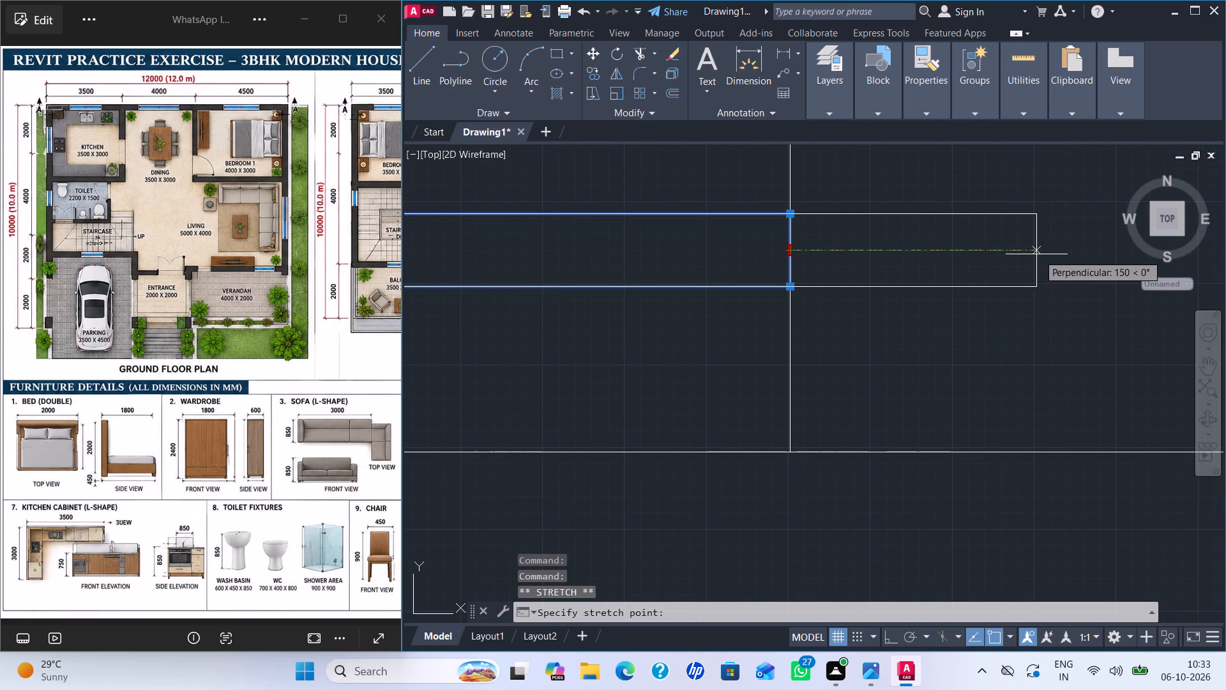
left_click_drag(1040, 254, 1050, 254)
left_click(1050, 254)
scroll(1050, 254, "down", 5)
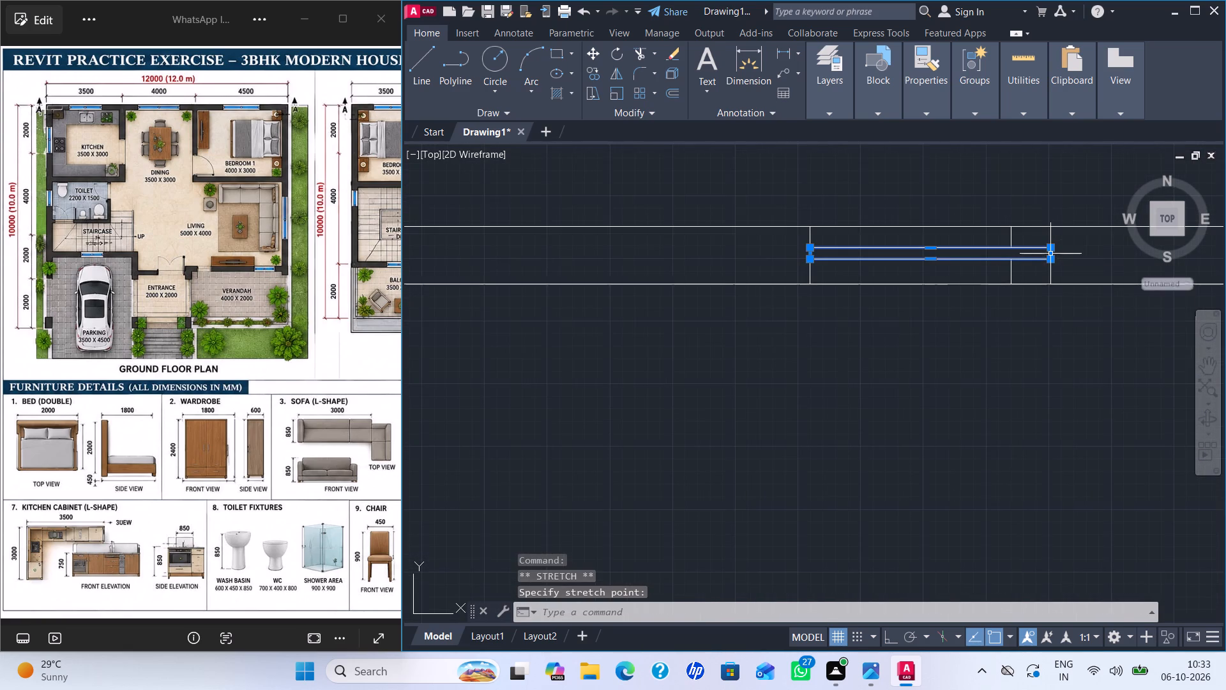
middle_click_drag(1020, 252, 793, 225)
scroll(817, 222, "up", 4)
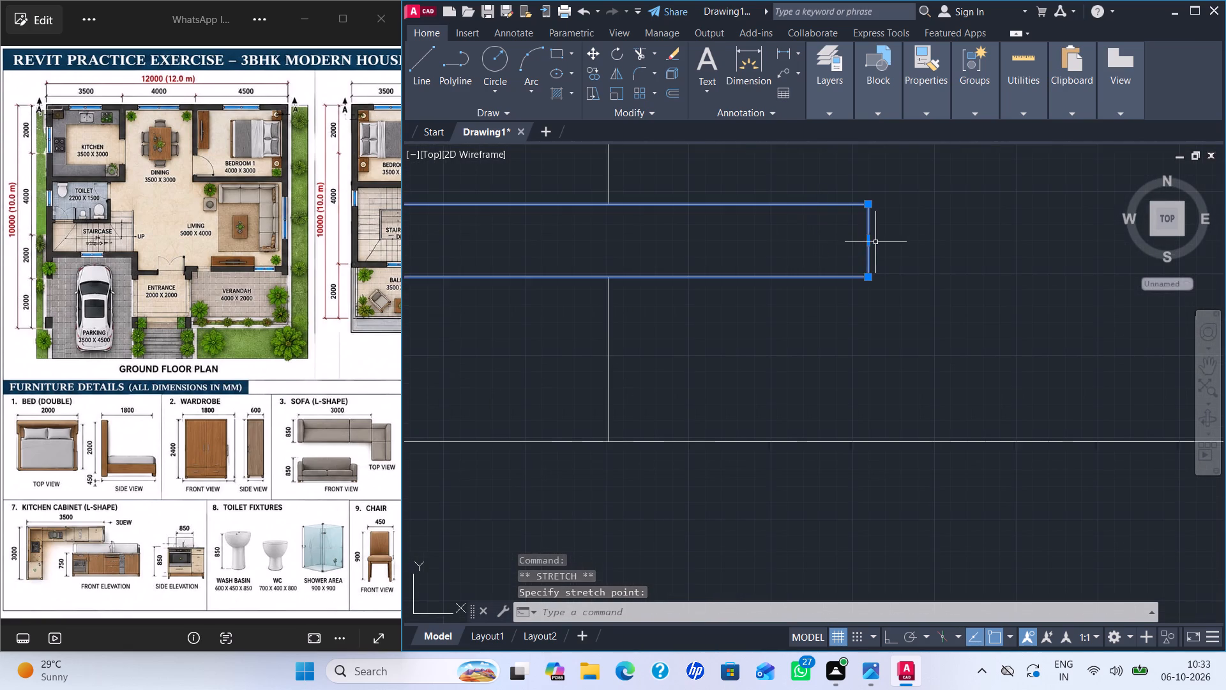
left_click_drag(869, 241, 1039, 245)
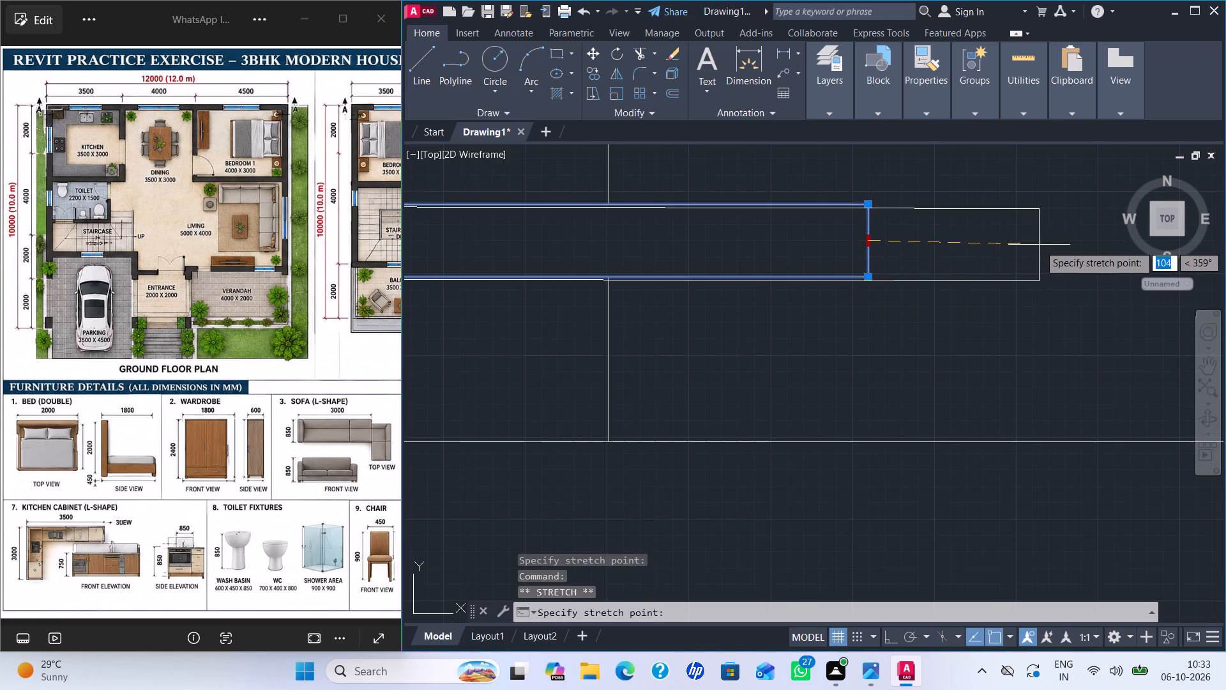
left_click_drag(1039, 245, 1064, 240)
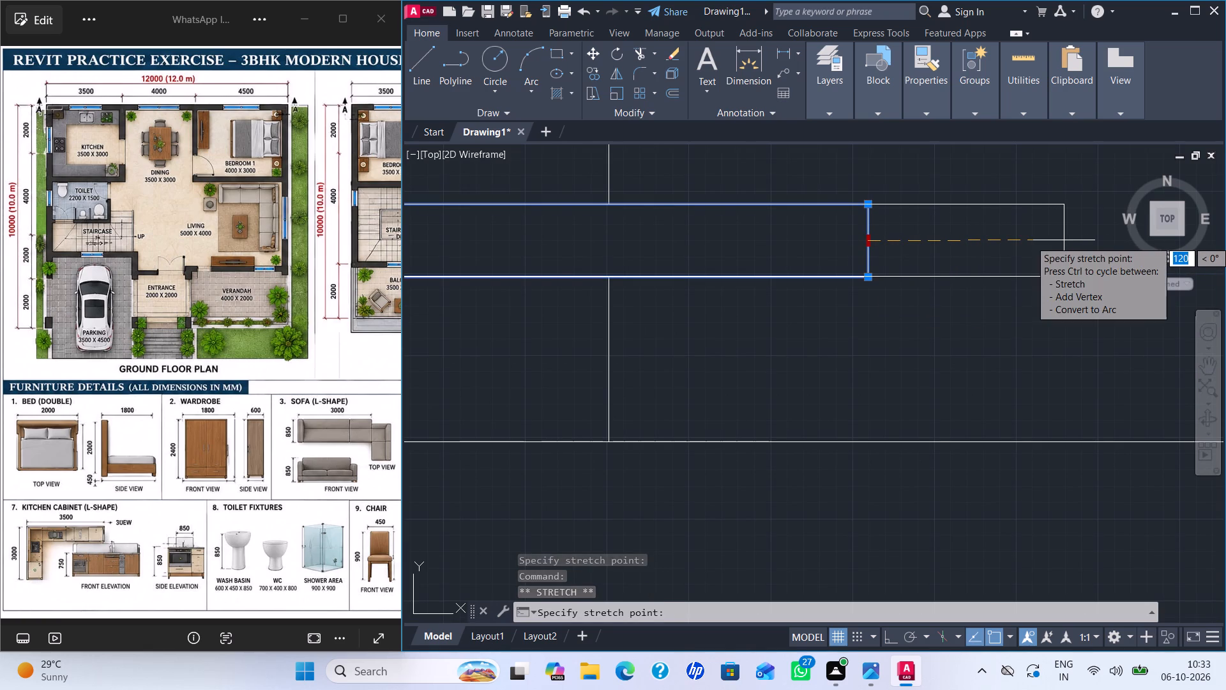
left_click(1064, 240)
scroll(1065, 241, "down", 5)
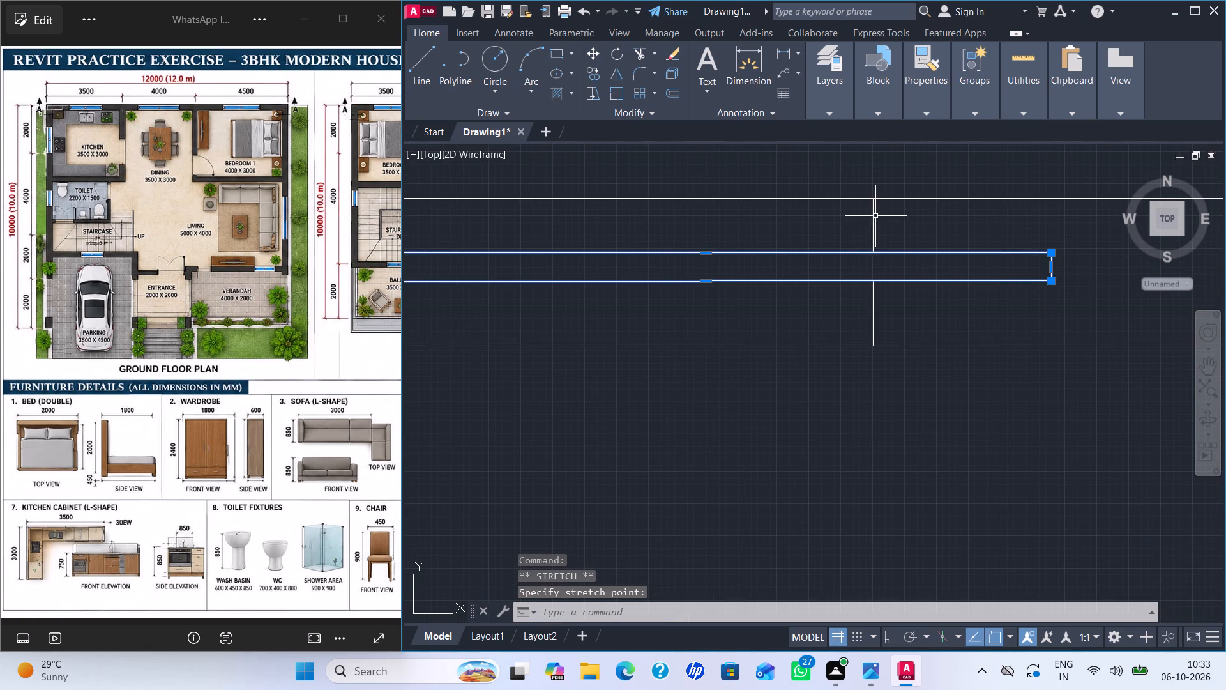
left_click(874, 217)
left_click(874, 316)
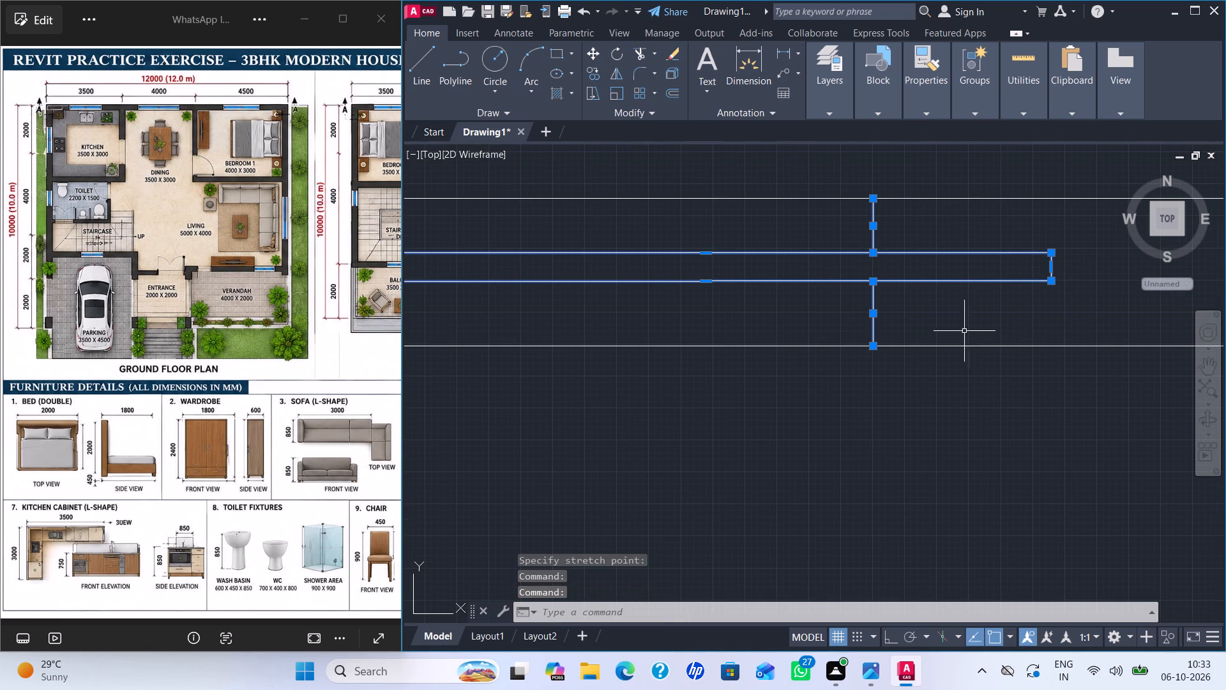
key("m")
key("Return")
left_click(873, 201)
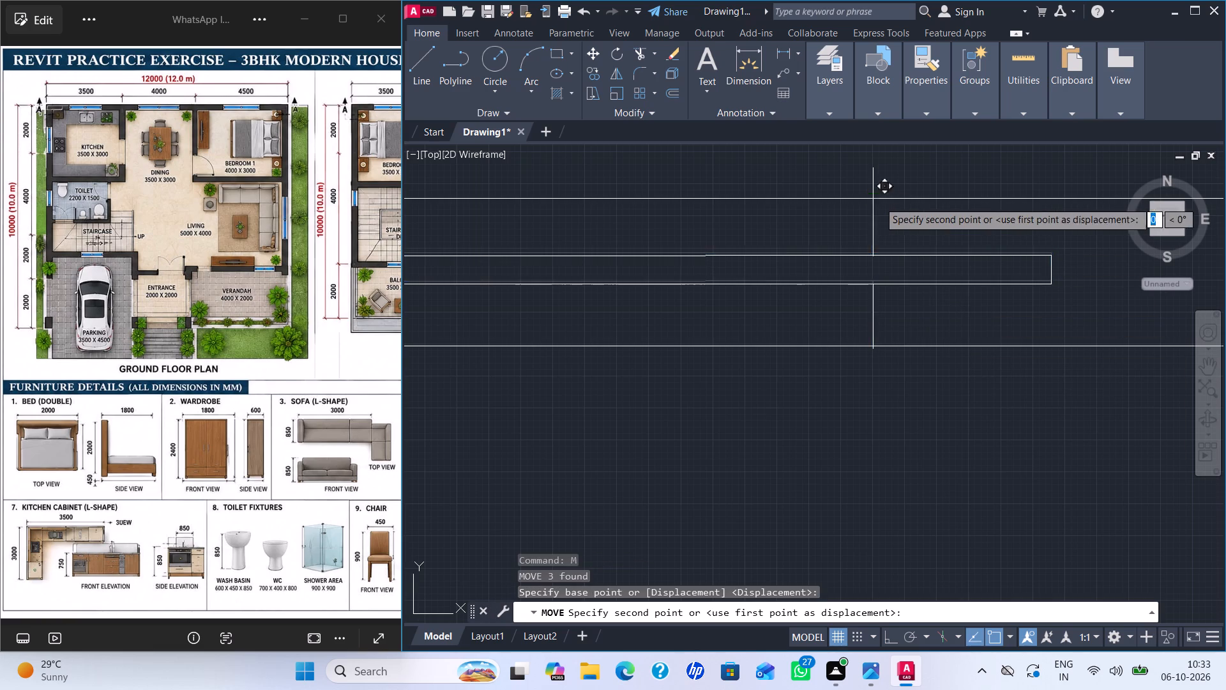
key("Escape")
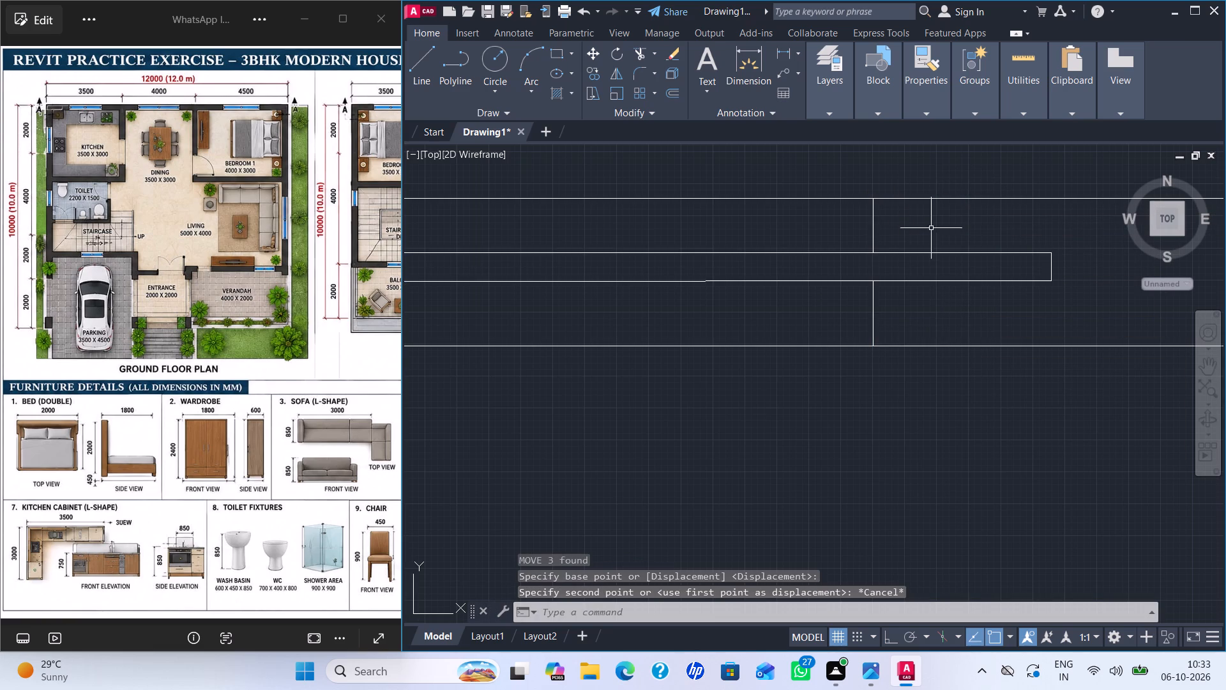
Move both right end lines of the Bedroom 1 window about 277 mm right along the wall, towards the stretched pane edge.
left_click(874, 229)
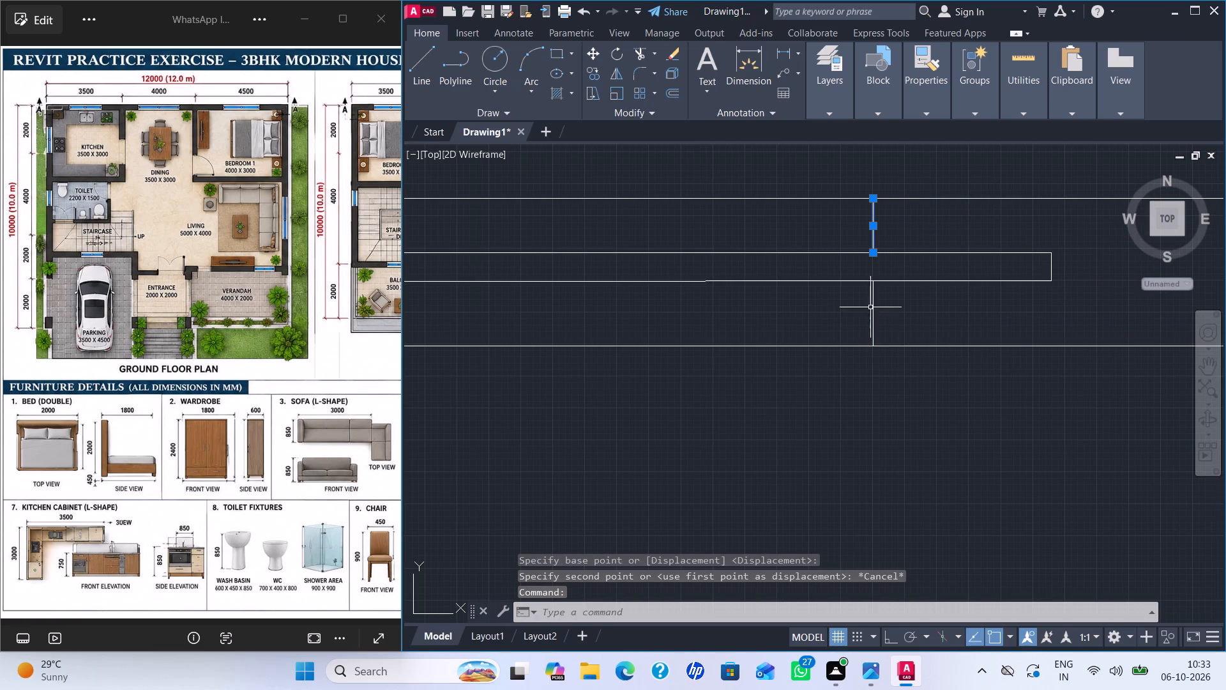
left_click(874, 305)
key("m")
key("Return")
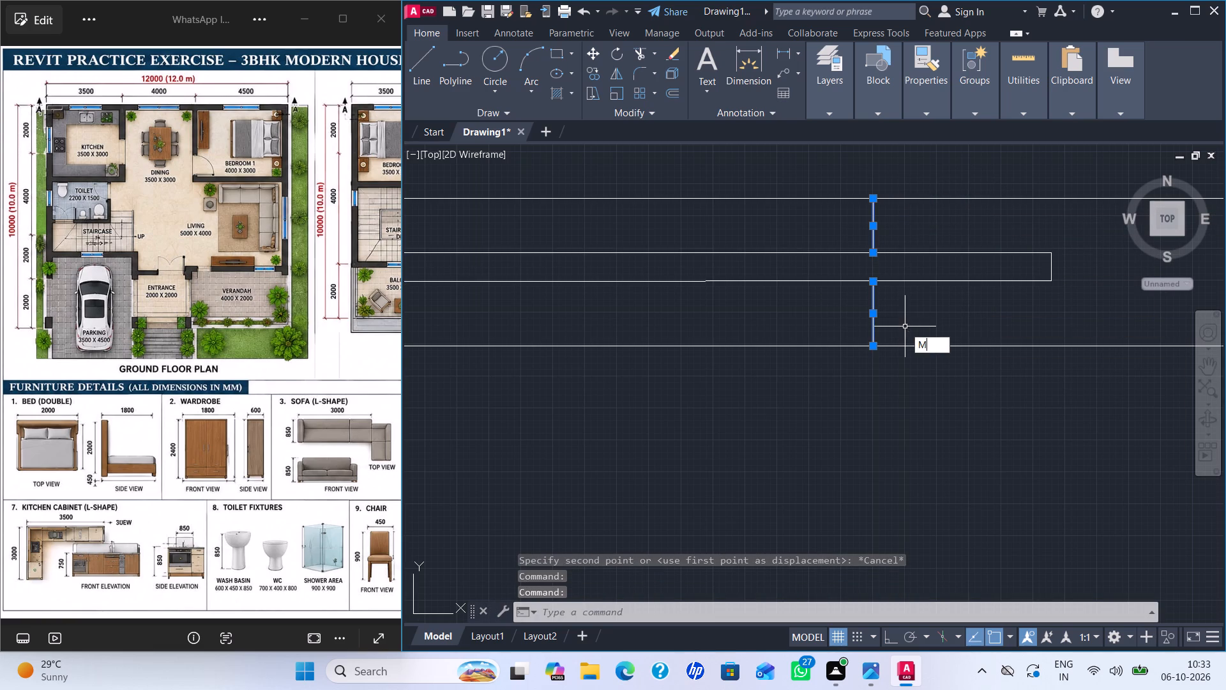
left_click(870, 197)
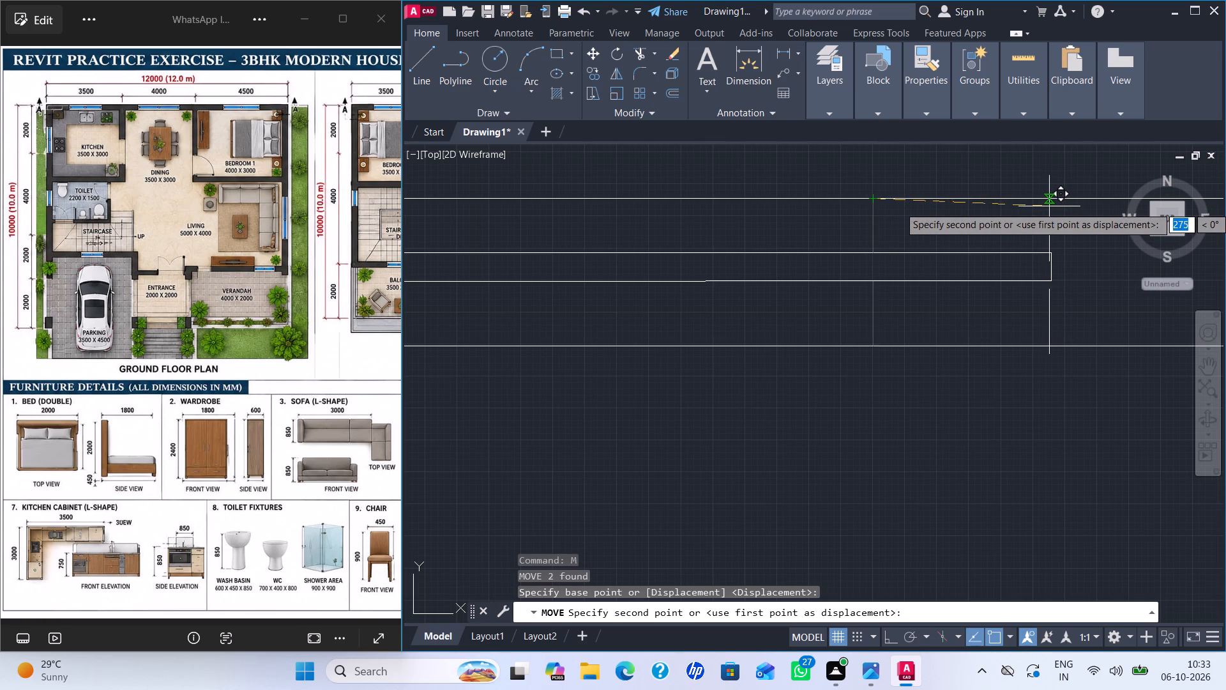
scroll(1050, 202, "up", 3)
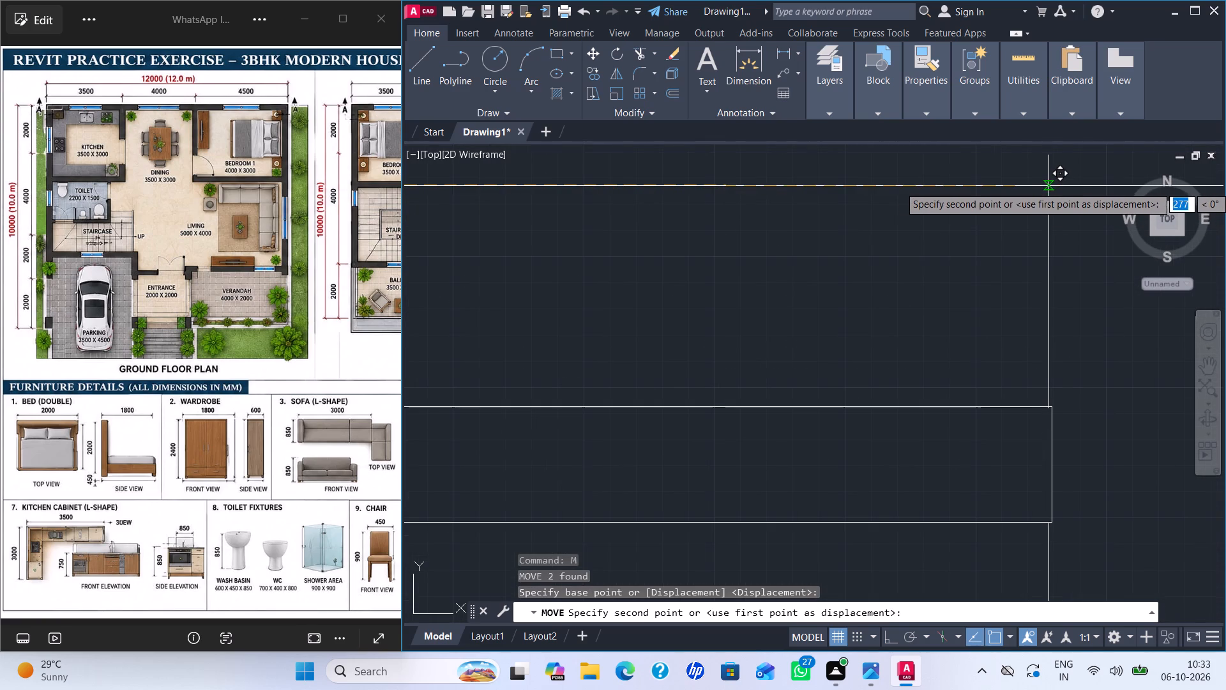
left_click(1048, 186)
Move the two right end lines of the Bedroom 1 window again so they align exactly with the pane's right edge.
scroll(1086, 288, "down", 1)
middle_click_drag(1078, 305, 922, 227)
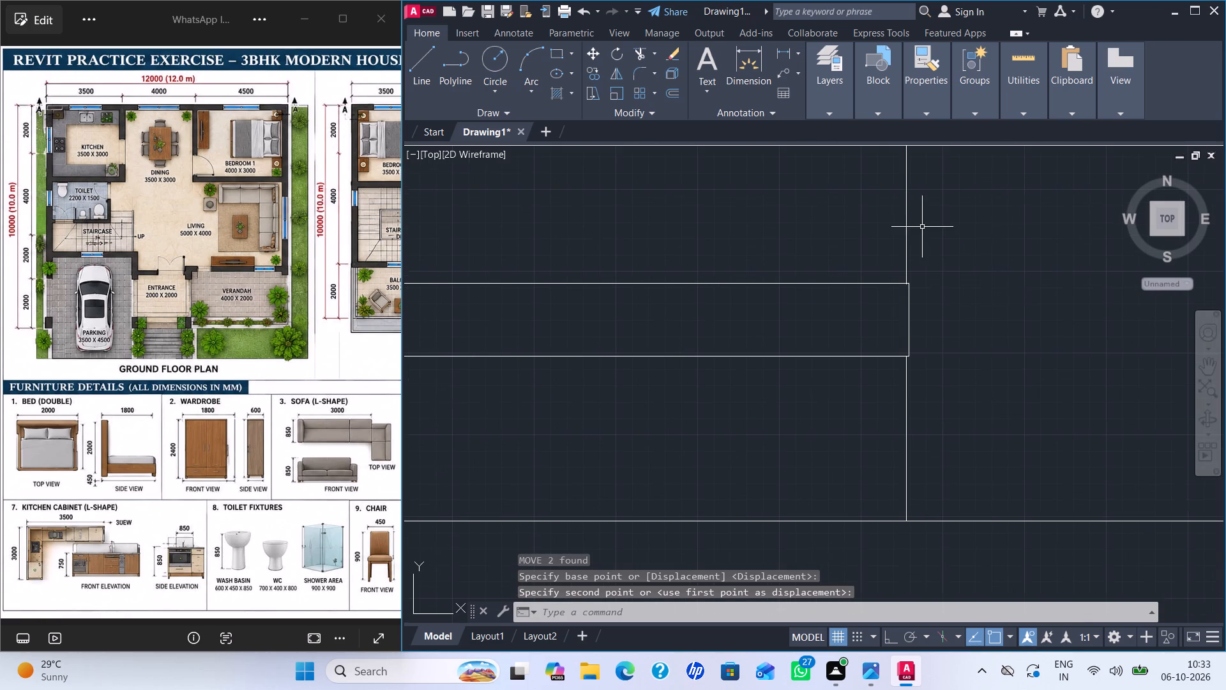
left_click(905, 225)
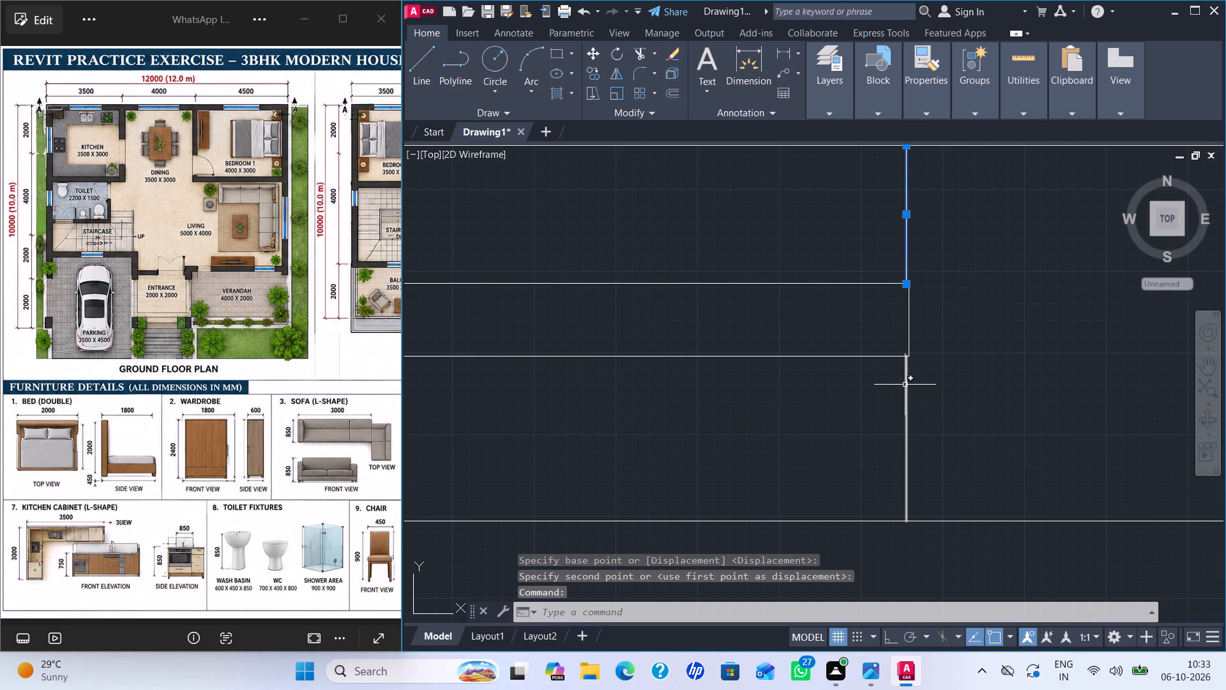
left_click(907, 383)
key("m")
key("Return")
scroll(899, 269, "up", 4)
left_click(939, 372)
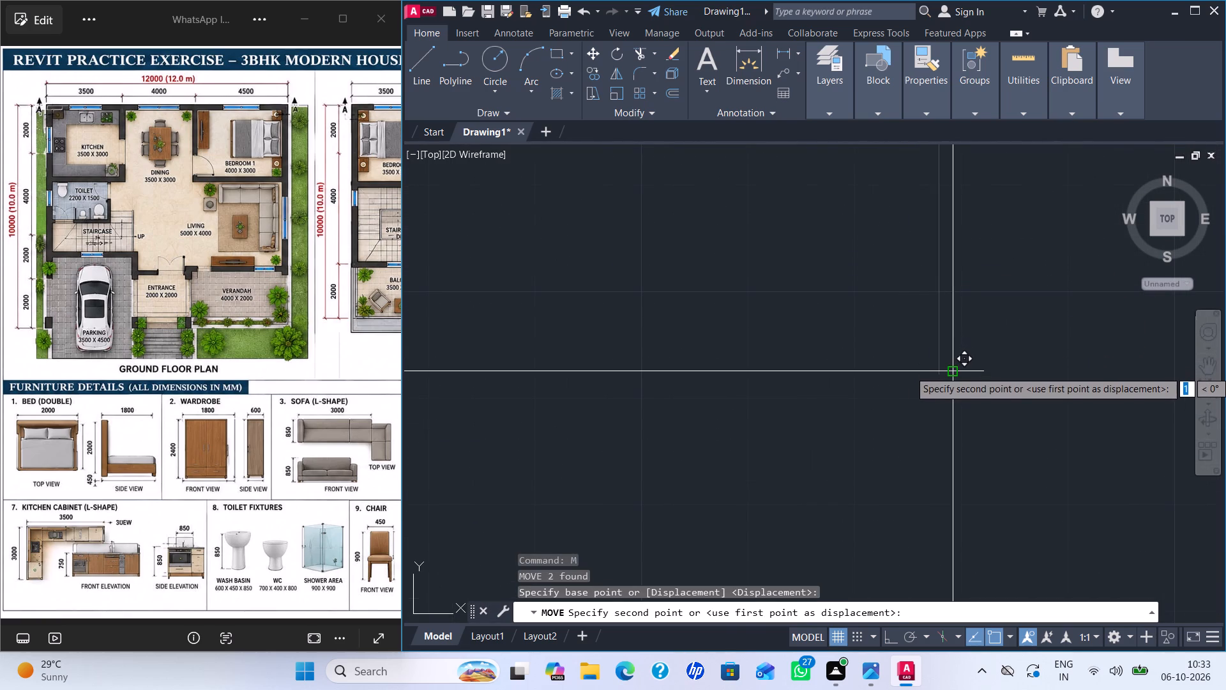
left_click(952, 371)
scroll(995, 387, "down", 2)
scroll(1023, 430, "down", 3)
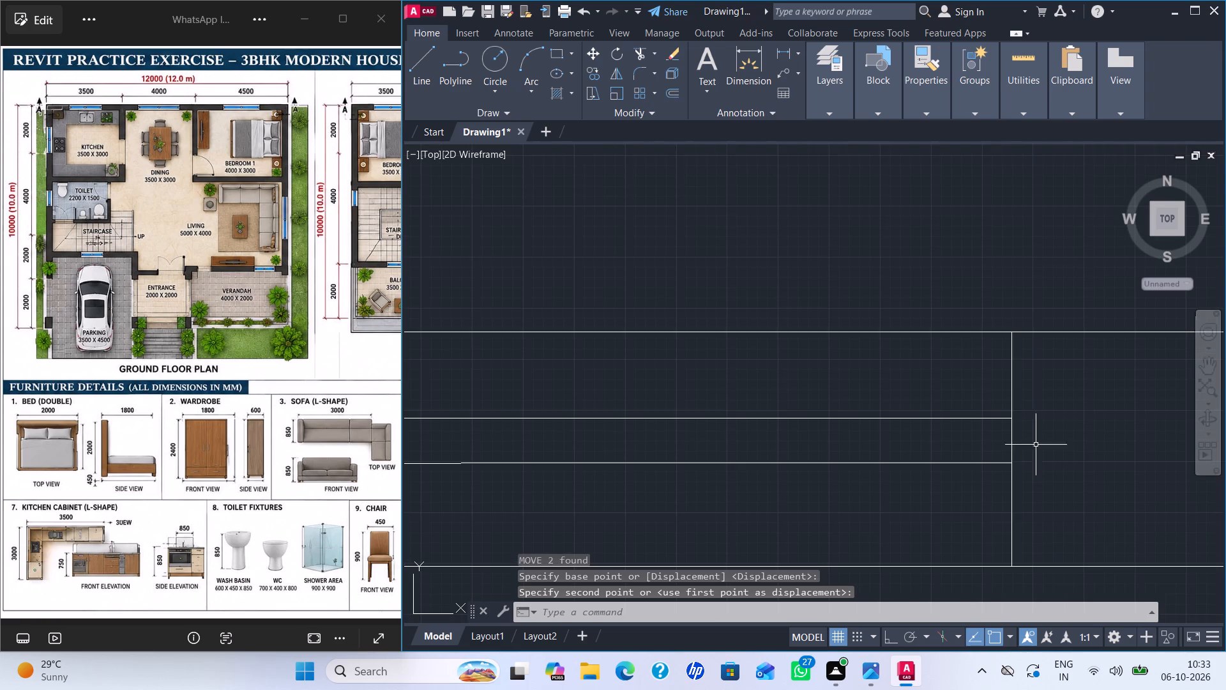
Stretch the left edge of the kitchen window pane about 190 mm to the left, past its end lines.
scroll(1040, 451, "down", 7)
middle_click_drag(1079, 493, 1036, 379)
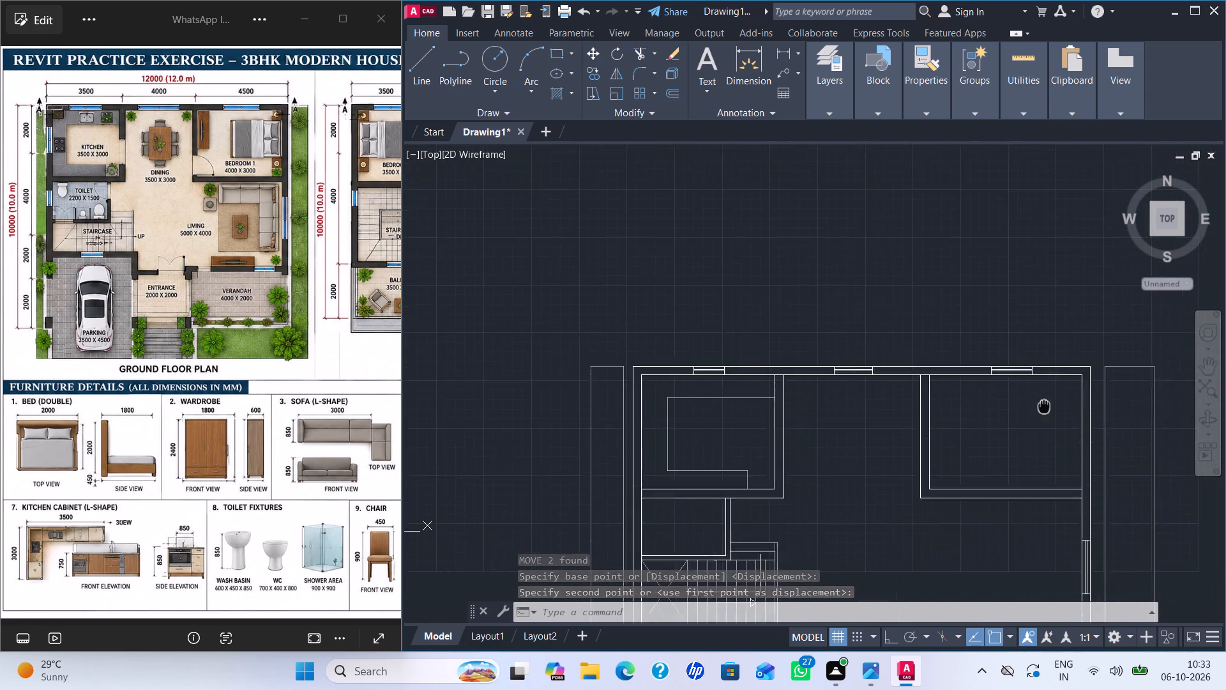
middle_click_drag(1036, 379, 1004, 326)
scroll(974, 502, "down", 1)
scroll(976, 500, "up", 1)
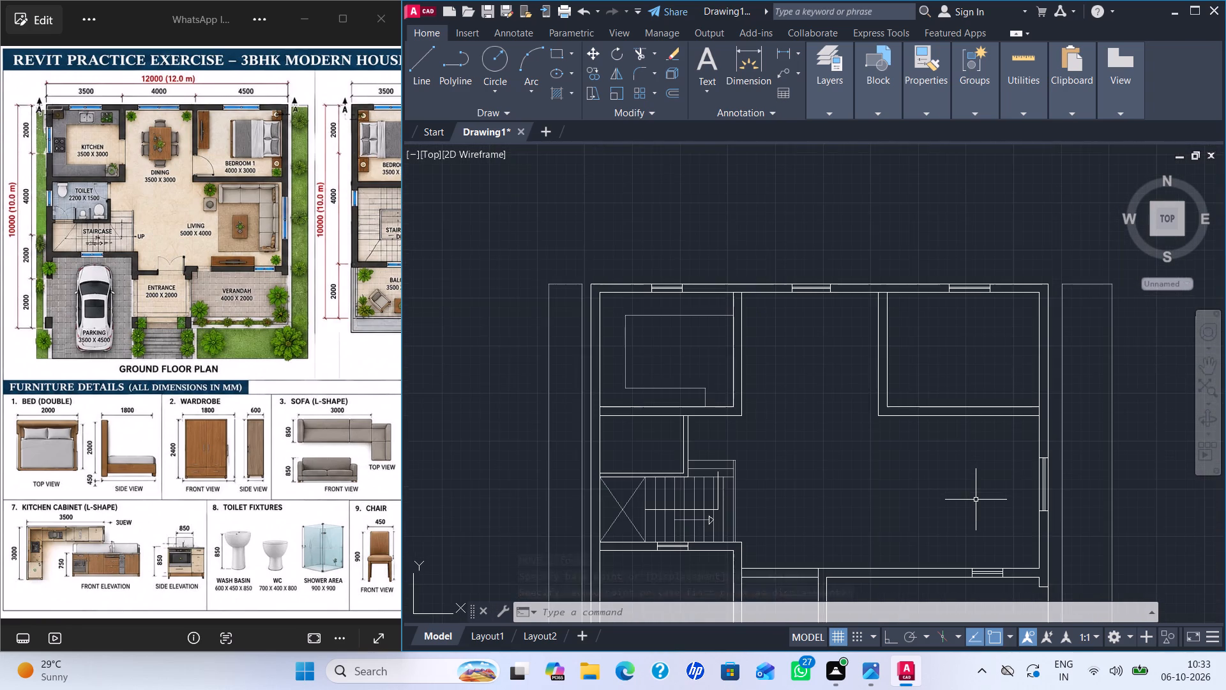
middle_click_drag(971, 452, 1017, 303)
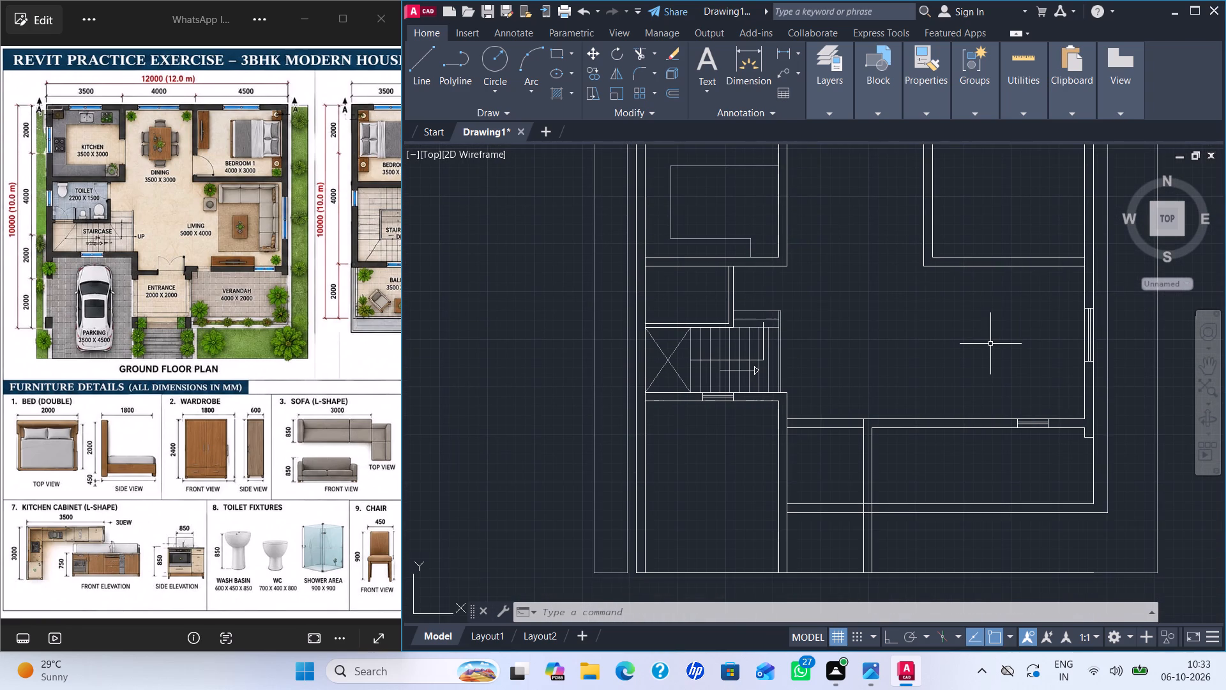
scroll(990, 344, "down", 1)
middle_click_drag(1000, 344, 910, 331)
scroll(910, 331, "up", 1)
middle_click_drag(730, 241, 739, 254)
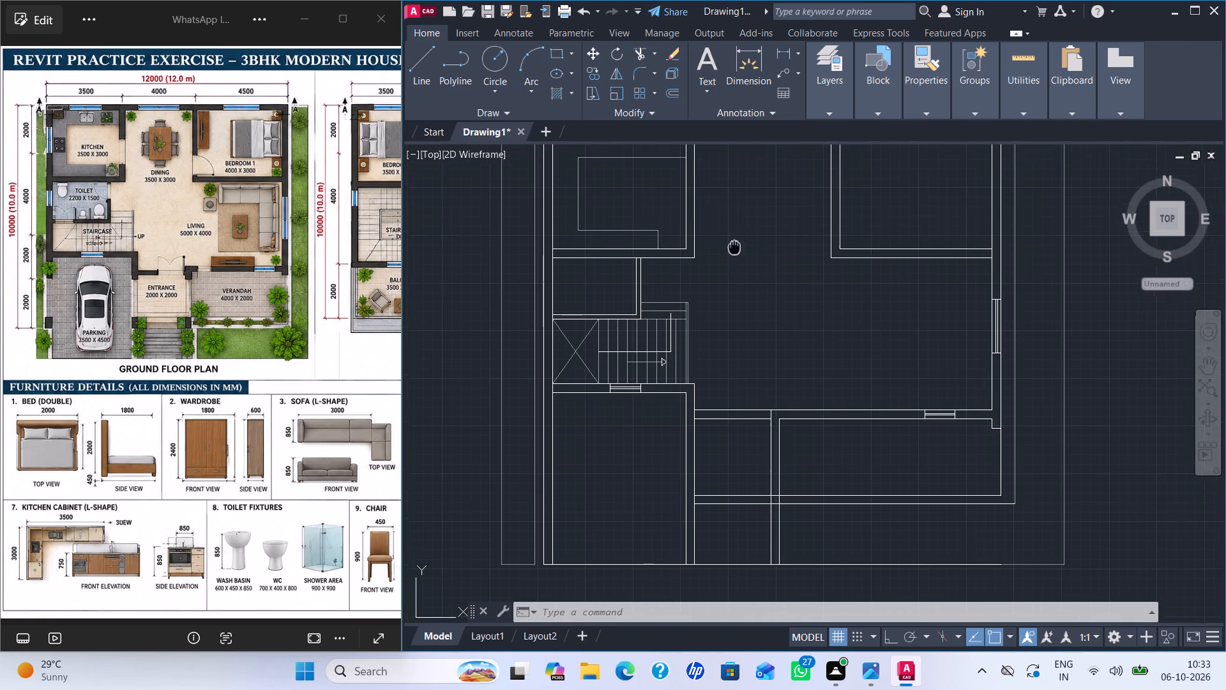
middle_click_drag(739, 254, 870, 382)
scroll(741, 271, "up", 4)
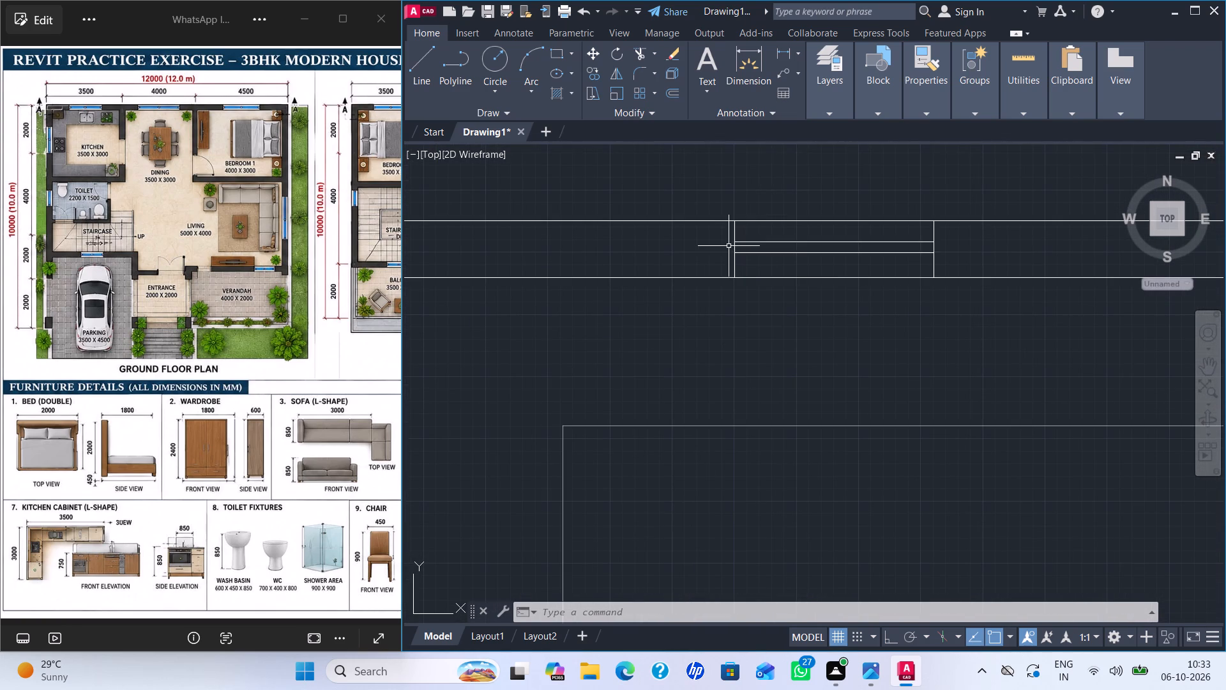
left_click(736, 245)
scroll(733, 247, "up", 4)
left_click_drag(737, 246, 670, 240)
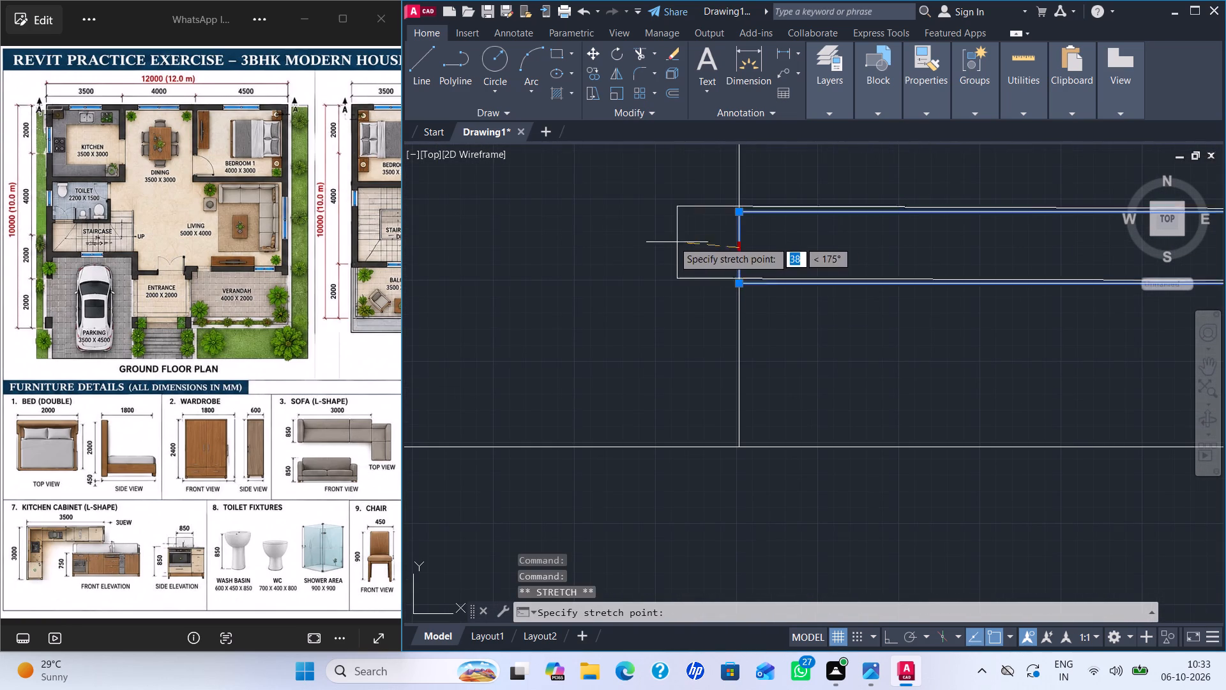
left_click_drag(670, 240, 558, 247)
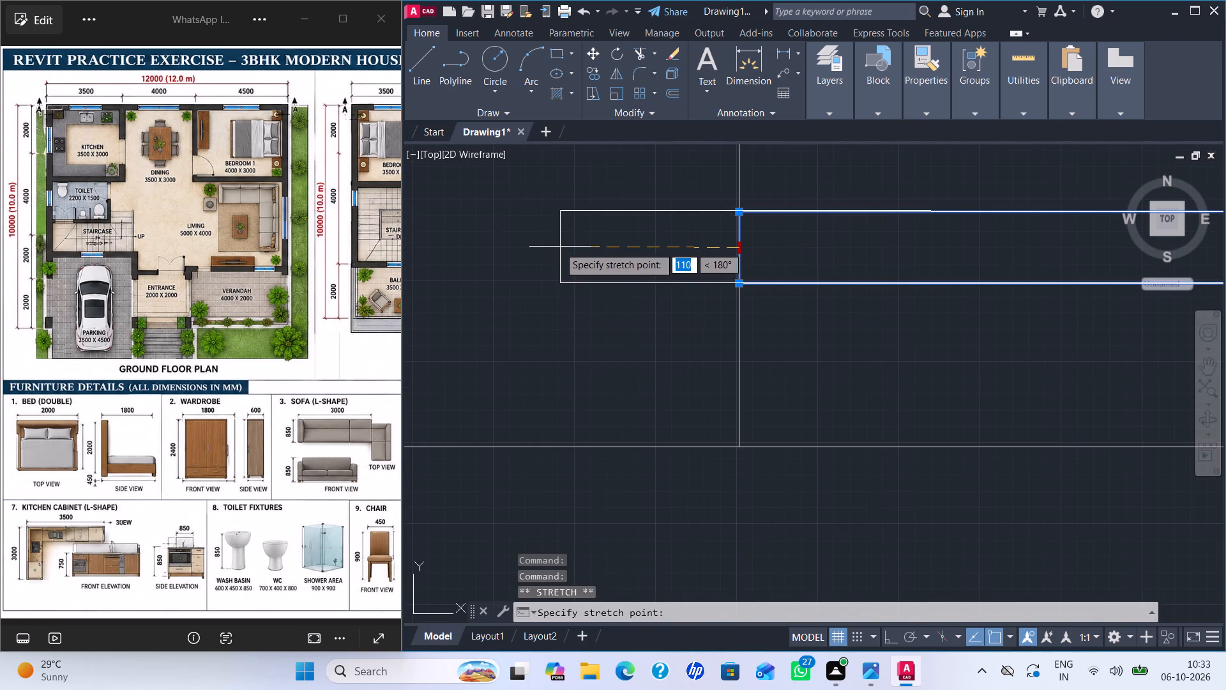
left_click_drag(558, 247, 546, 247)
left_click_drag(545, 247, 523, 247)
left_click_drag(545, 249, 448, 250)
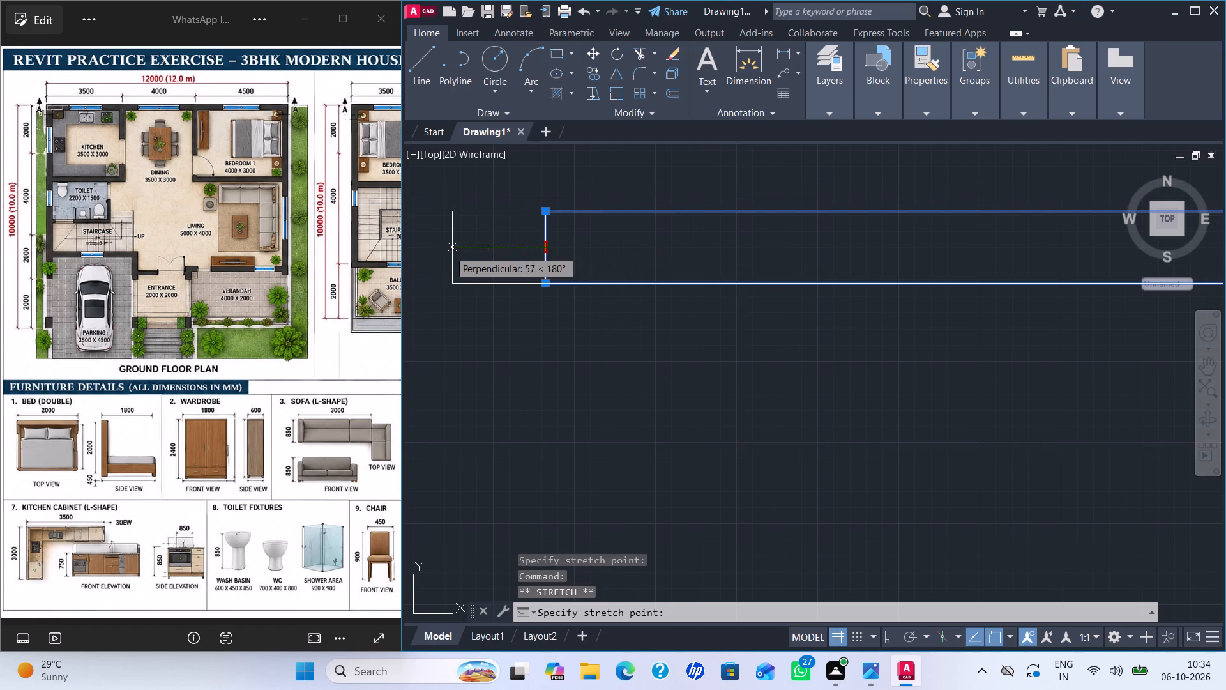
left_click_drag(448, 250, 431, 249)
left_click(431, 249)
middle_click_drag(432, 249, 688, 249)
scroll(656, 247, "down", 2)
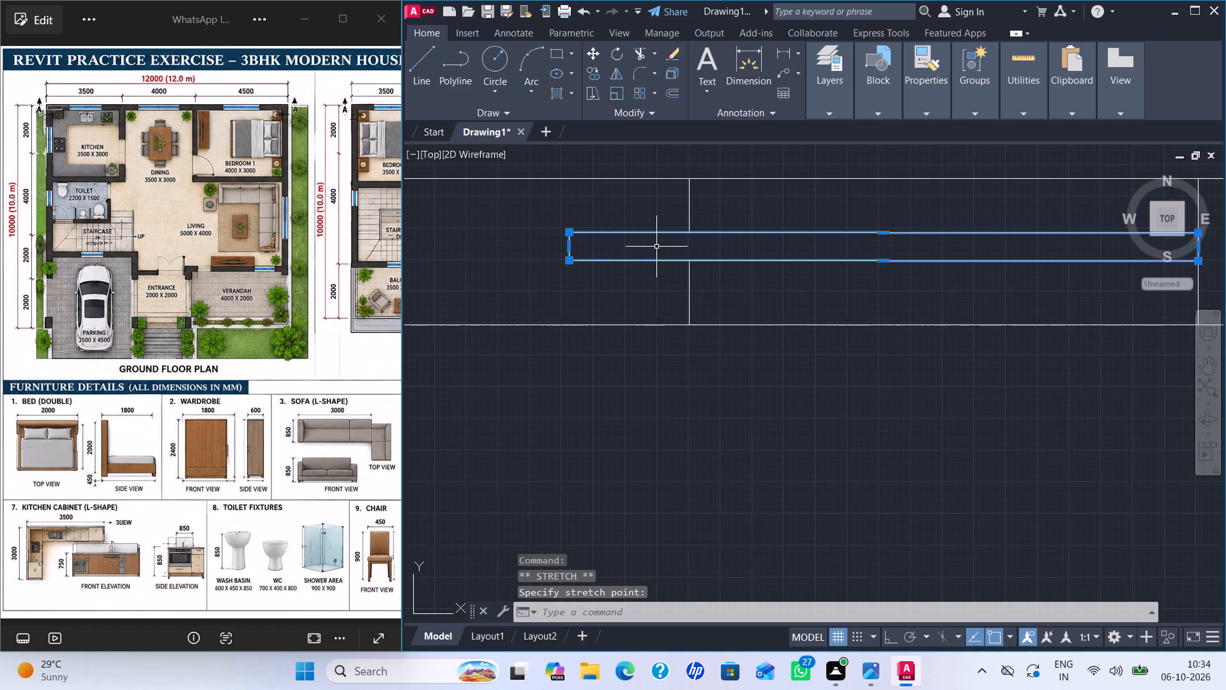
Move both left end lines of the kitchen window along the wall so they align with the pane's left edge.
scroll(656, 247, "down", 2)
middle_click_drag(667, 249, 771, 249)
key("Escape")
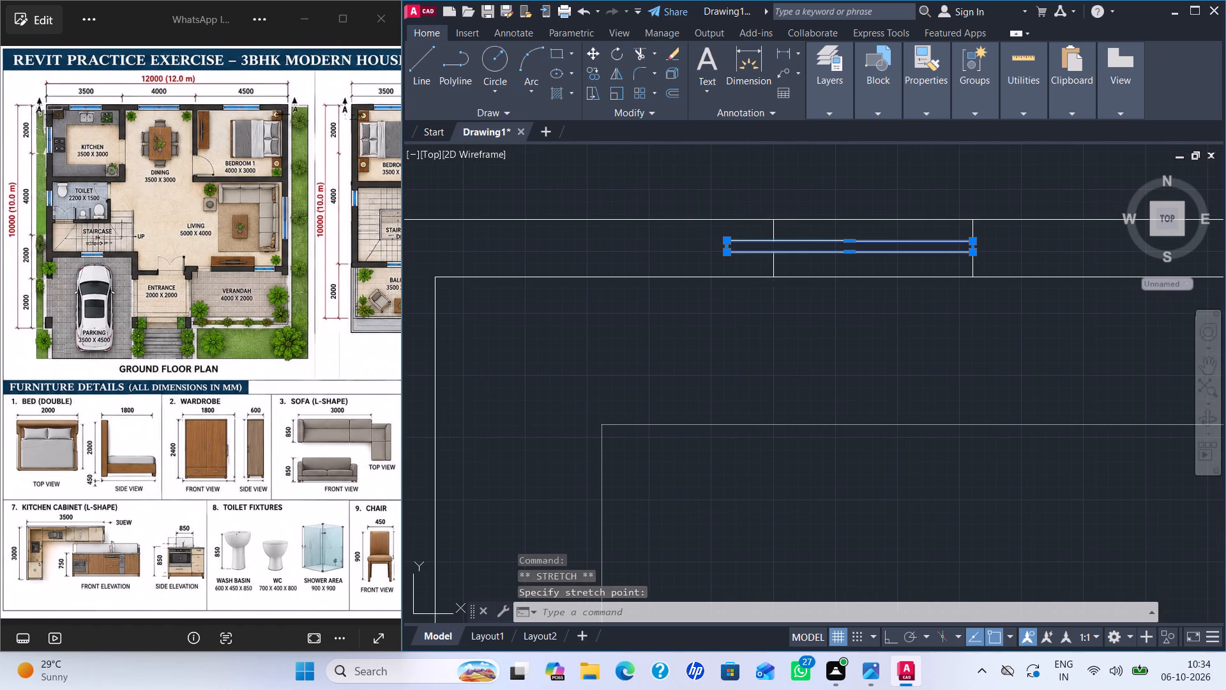
left_click(776, 264)
left_click(771, 264)
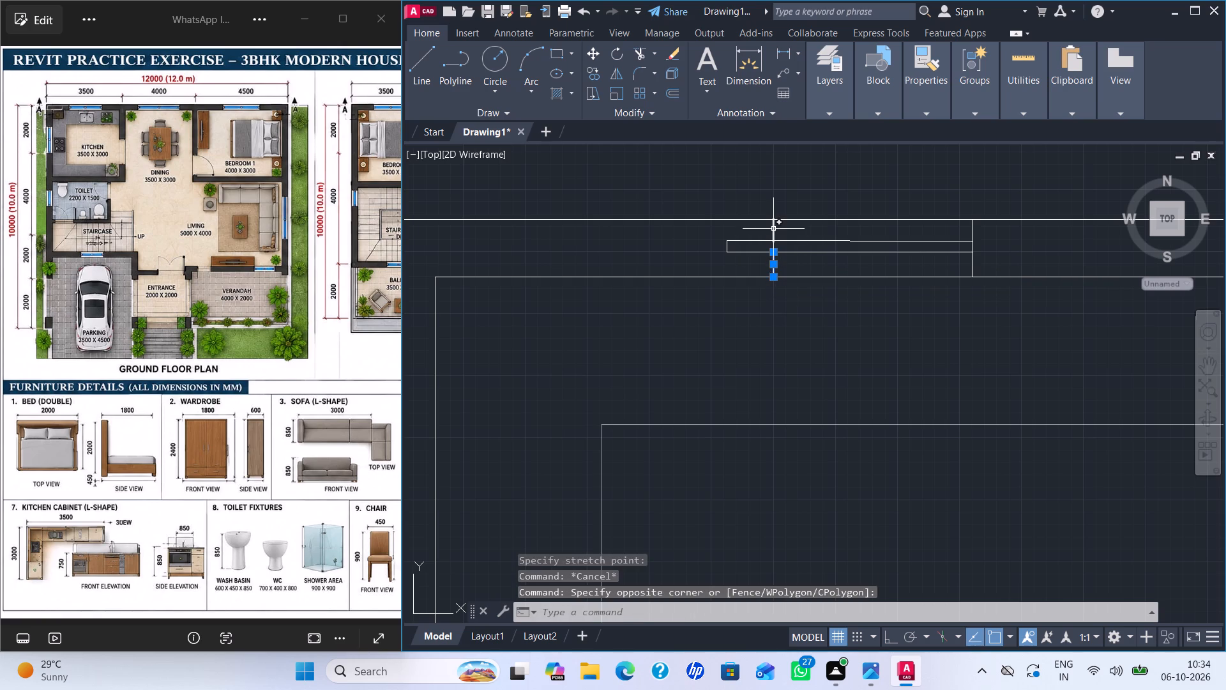
left_click(773, 229)
key("m")
key("Return")
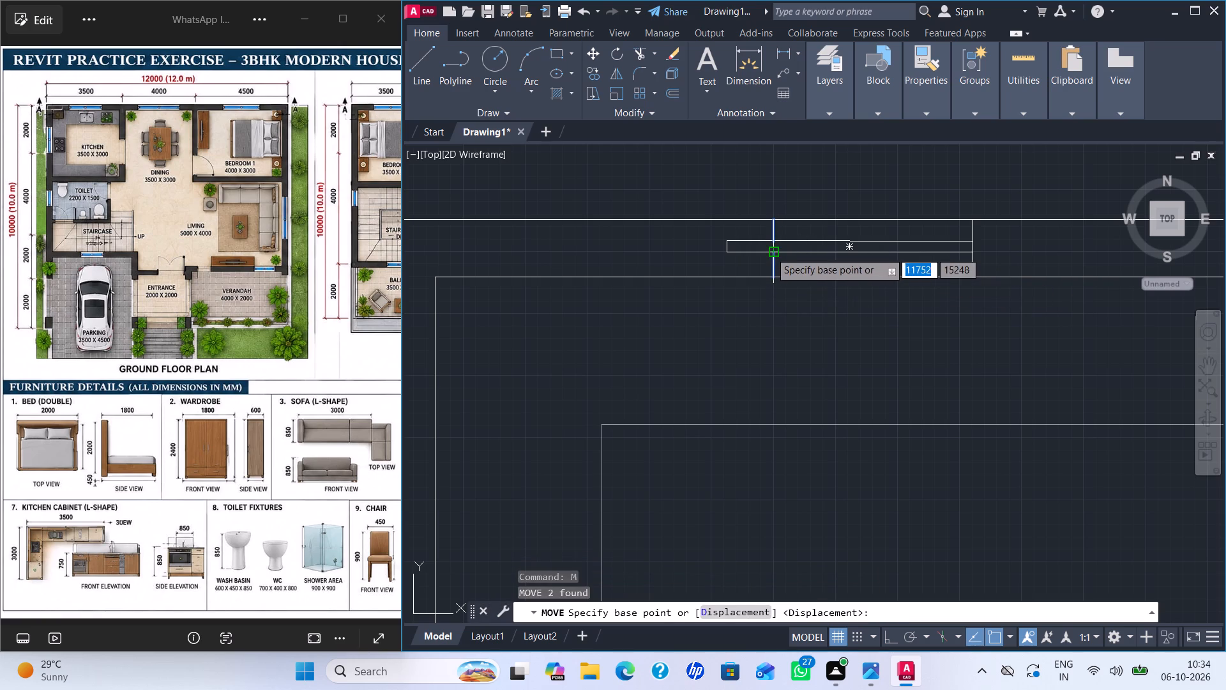
left_click_drag(770, 252, 756, 251)
left_click(724, 254)
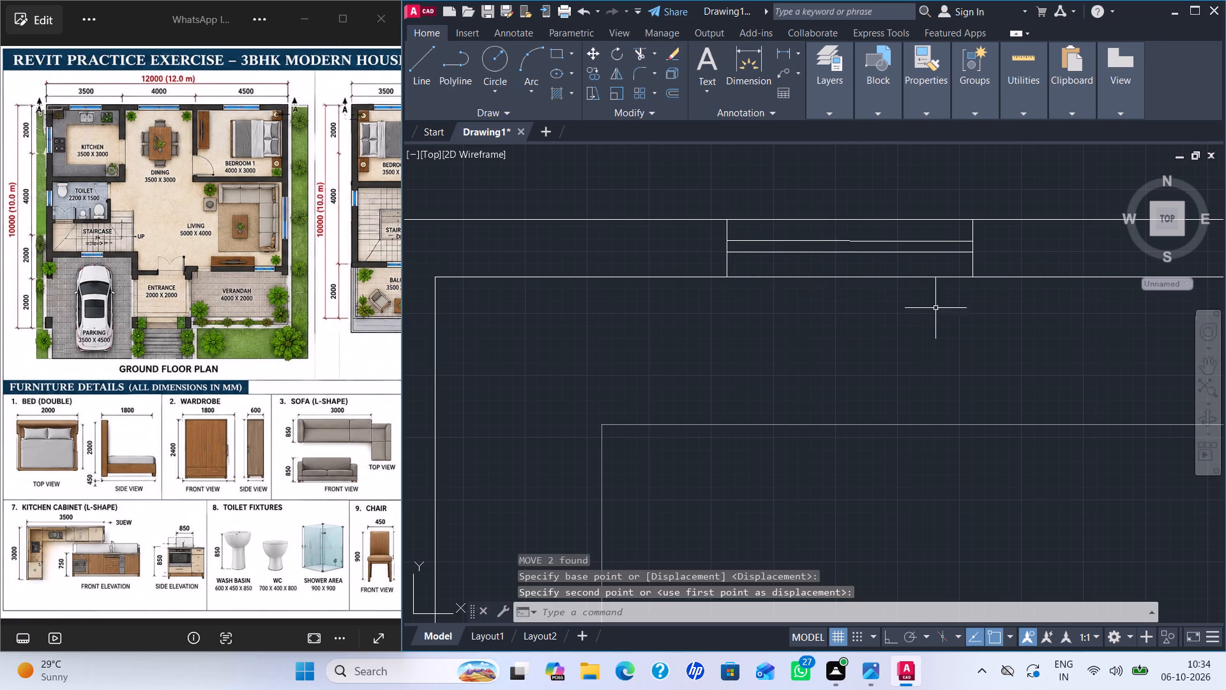
key("Escape")
key("Escape")
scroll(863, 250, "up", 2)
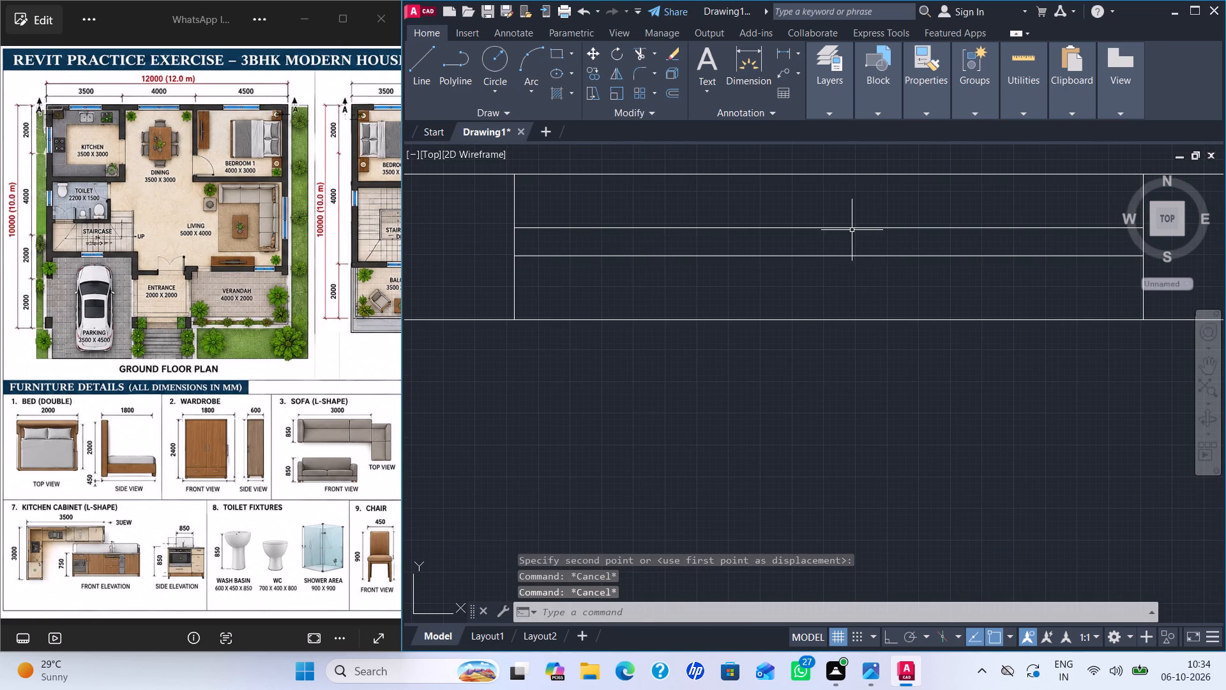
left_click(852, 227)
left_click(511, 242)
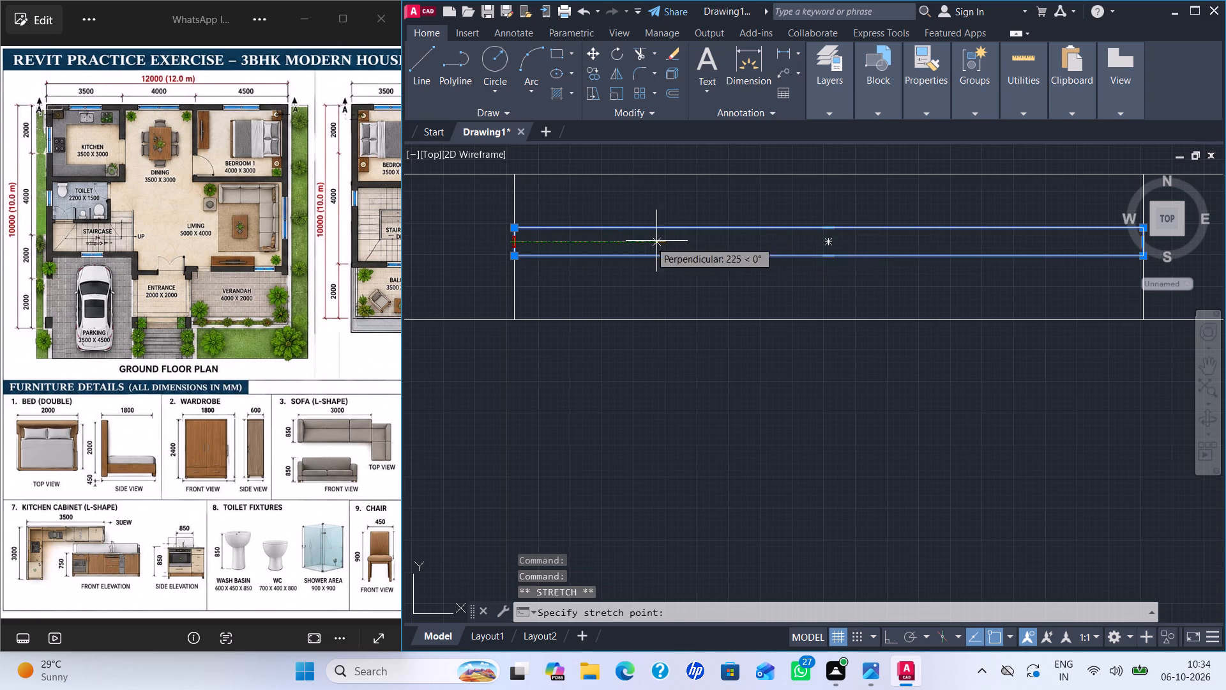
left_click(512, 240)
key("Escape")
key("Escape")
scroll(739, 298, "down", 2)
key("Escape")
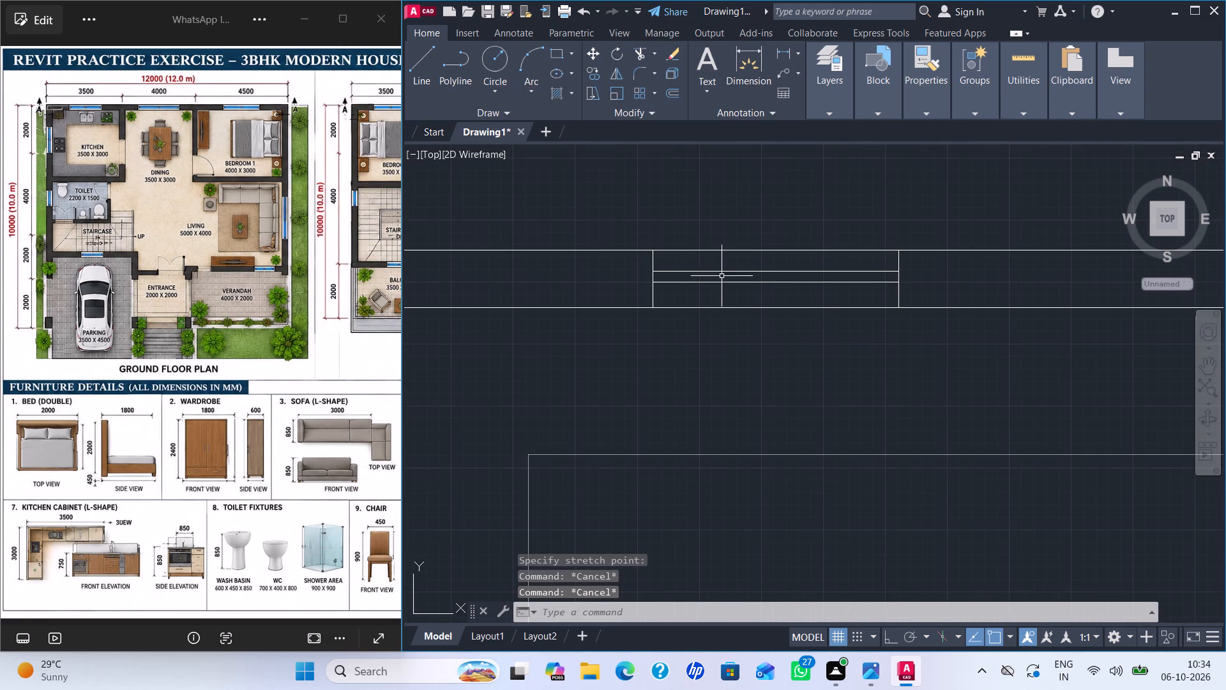
Draw a rectangular window pane about 54 by 604 mm inside the left exterior wall beside the staircase landing.
scroll(824, 327, "down", 3)
scroll(941, 392, "down", 2)
scroll(1020, 447, "up", 1)
scroll(1012, 440, "down", 2)
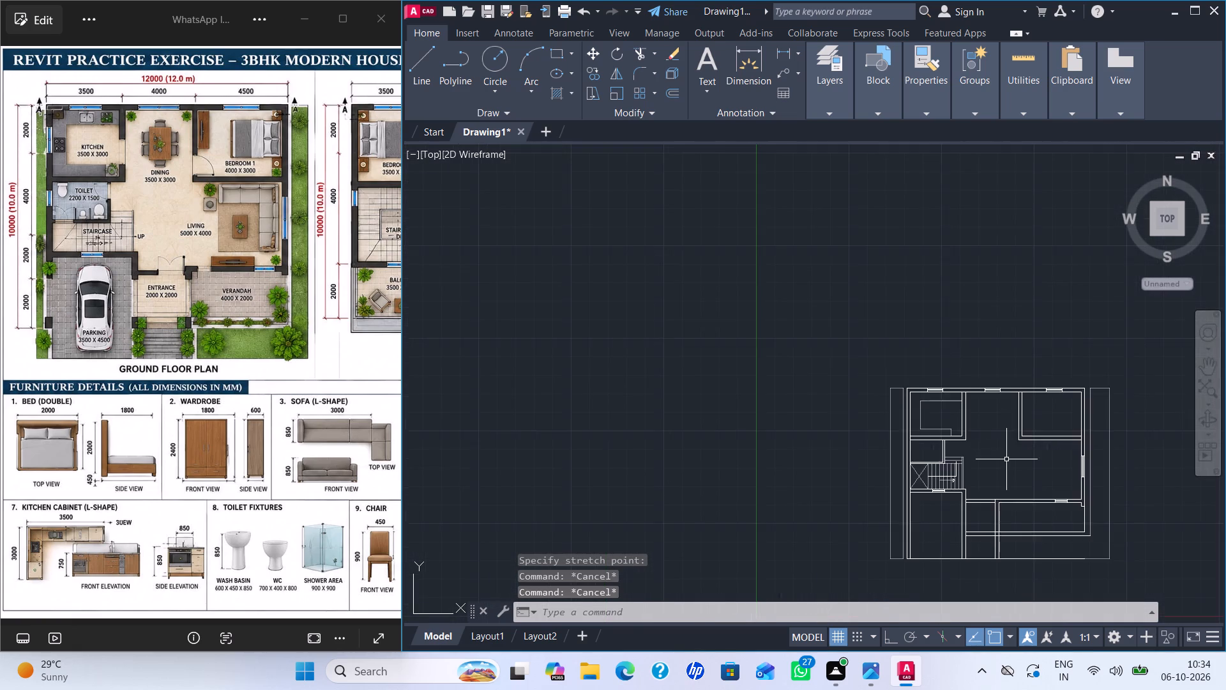
scroll(1006, 456, "up", 1)
middle_click_drag(990, 431, 865, 280)
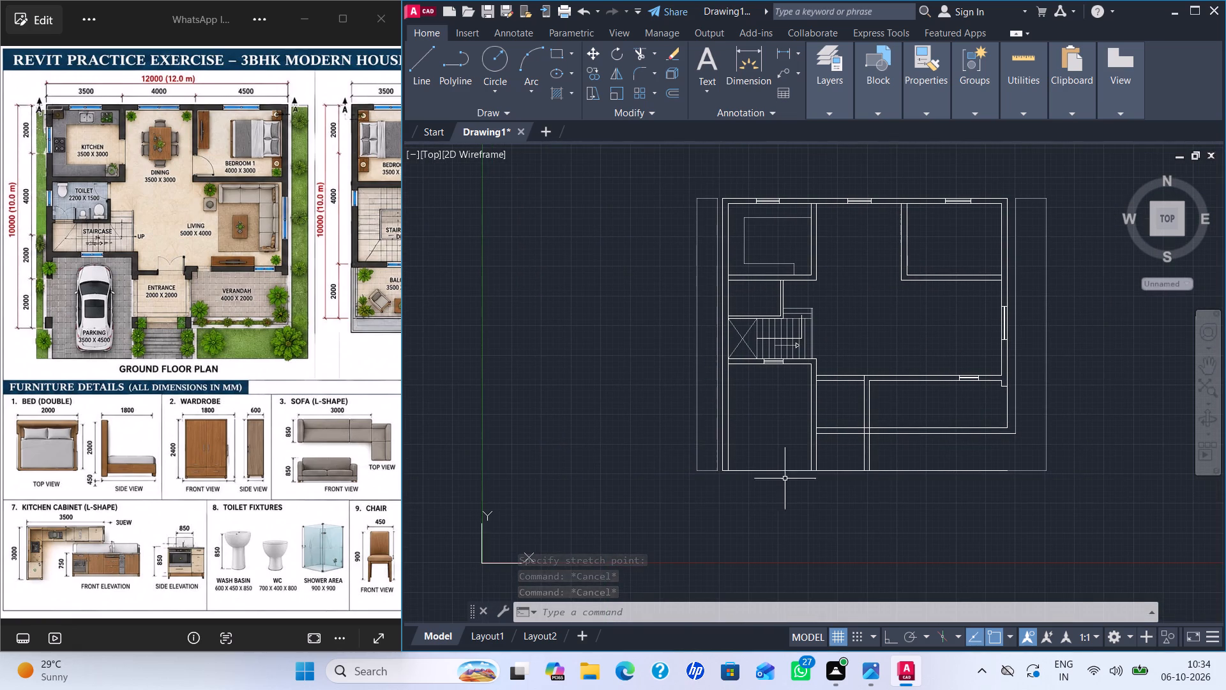
scroll(721, 341, "up", 3)
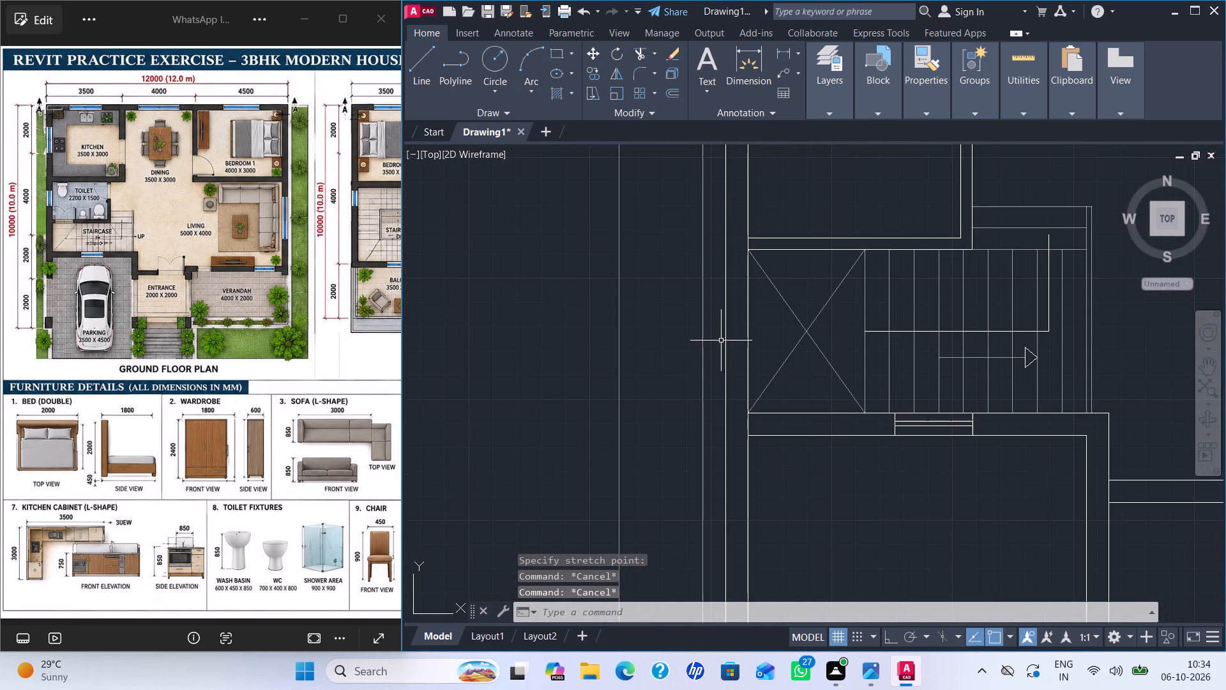
scroll(736, 328, "up", 3)
key("r")
key("e")
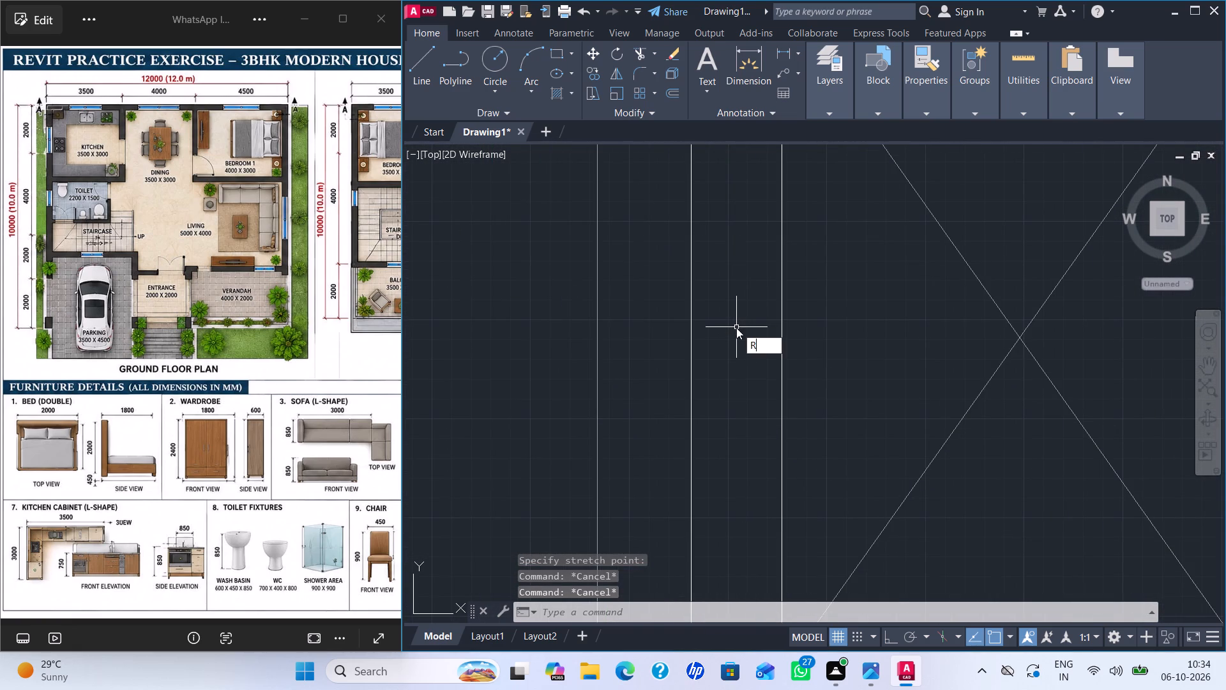
key("c")
key("Return")
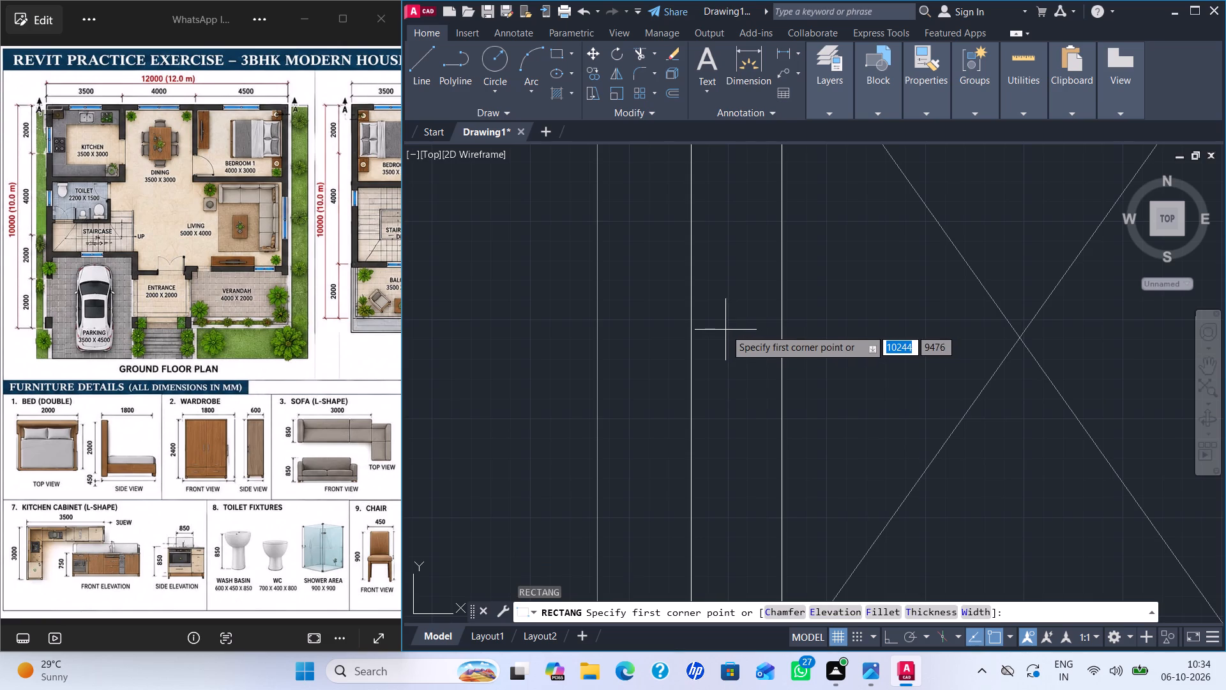
scroll(730, 321, "down", 1)
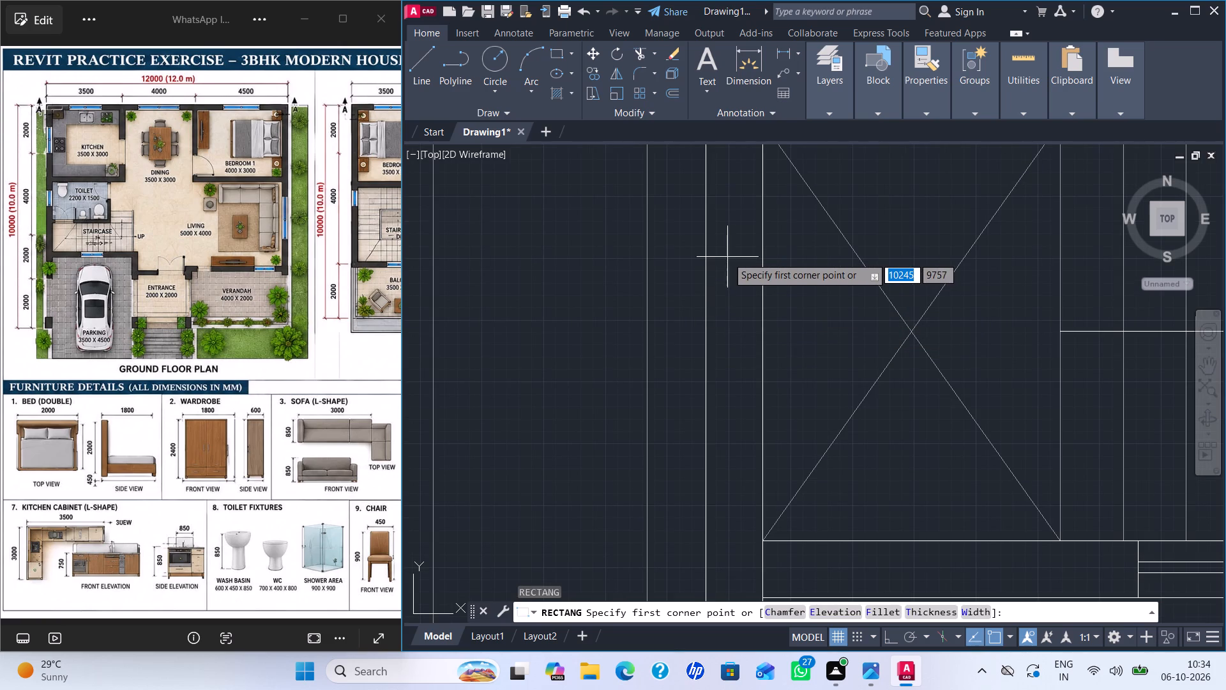
left_click(727, 247)
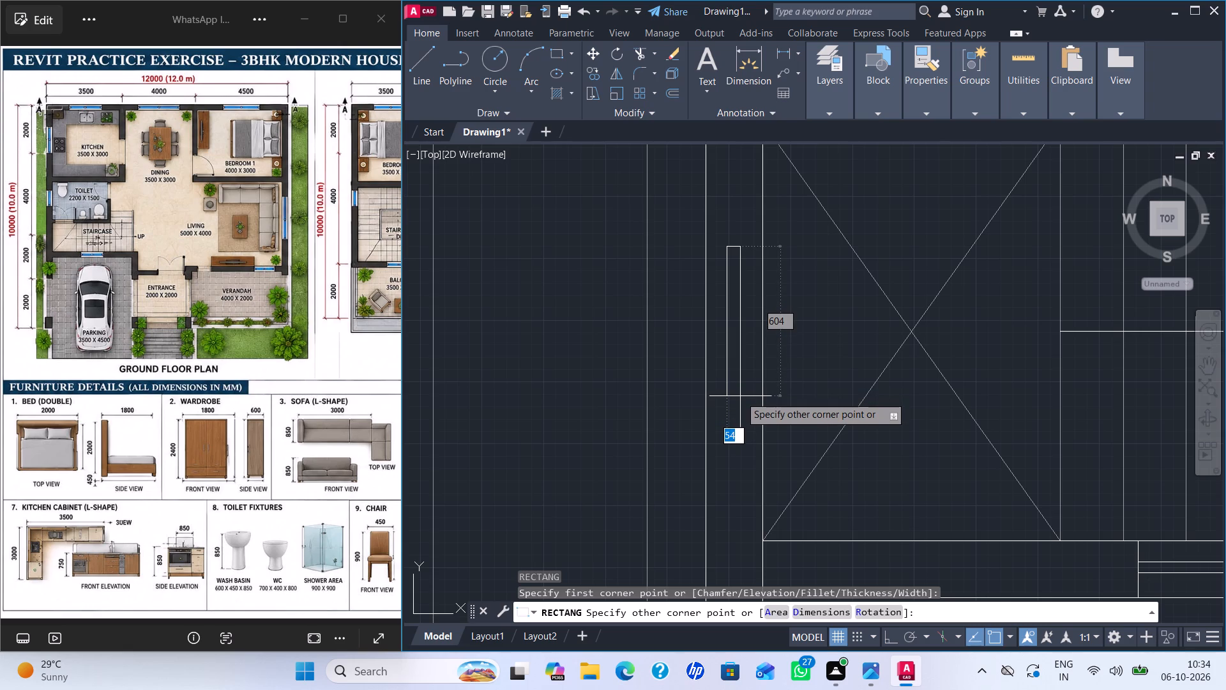
left_click(740, 396)
Draw end lines from both lower corners of the staircase's left-wall window pane to the inner and outer wall faces.
key("l")
key("Return")
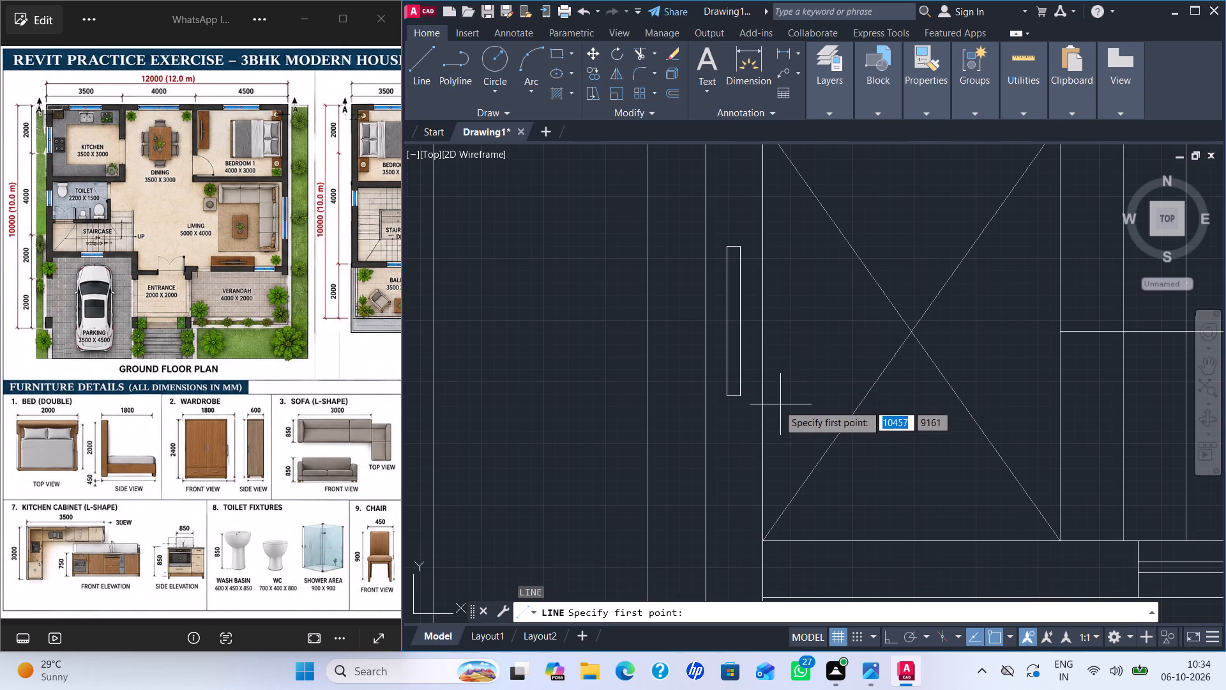
left_click(745, 395)
left_click(759, 395)
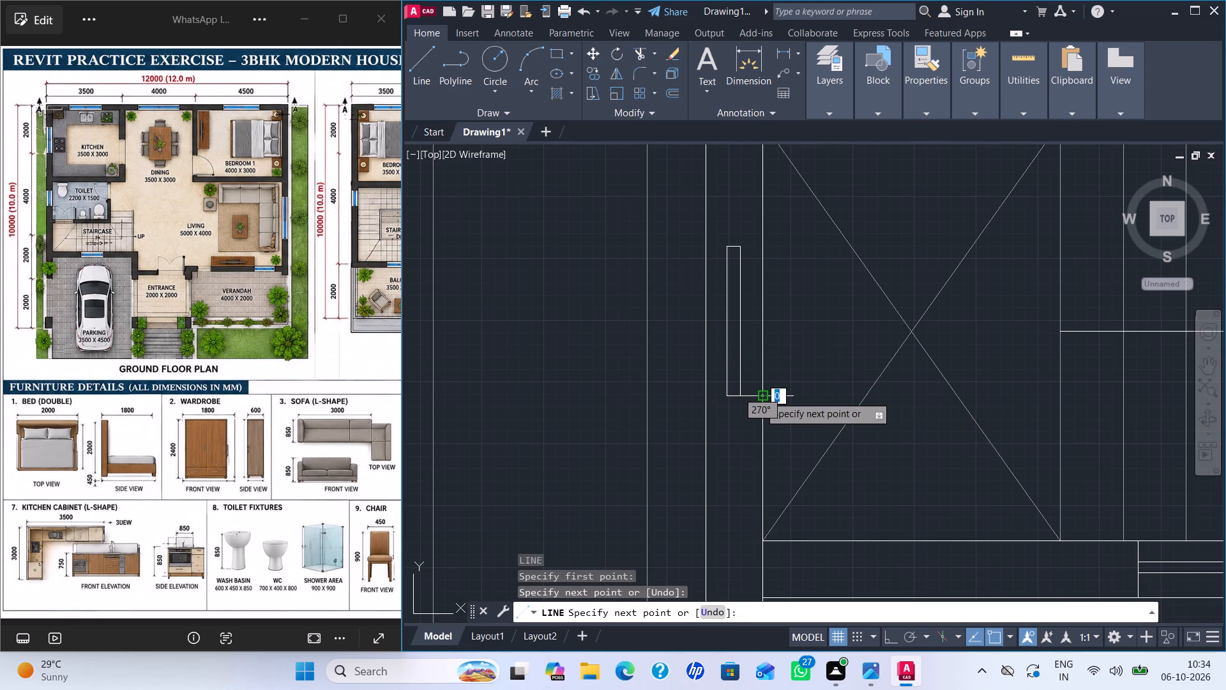
key("space")
key("space")
left_click(725, 399)
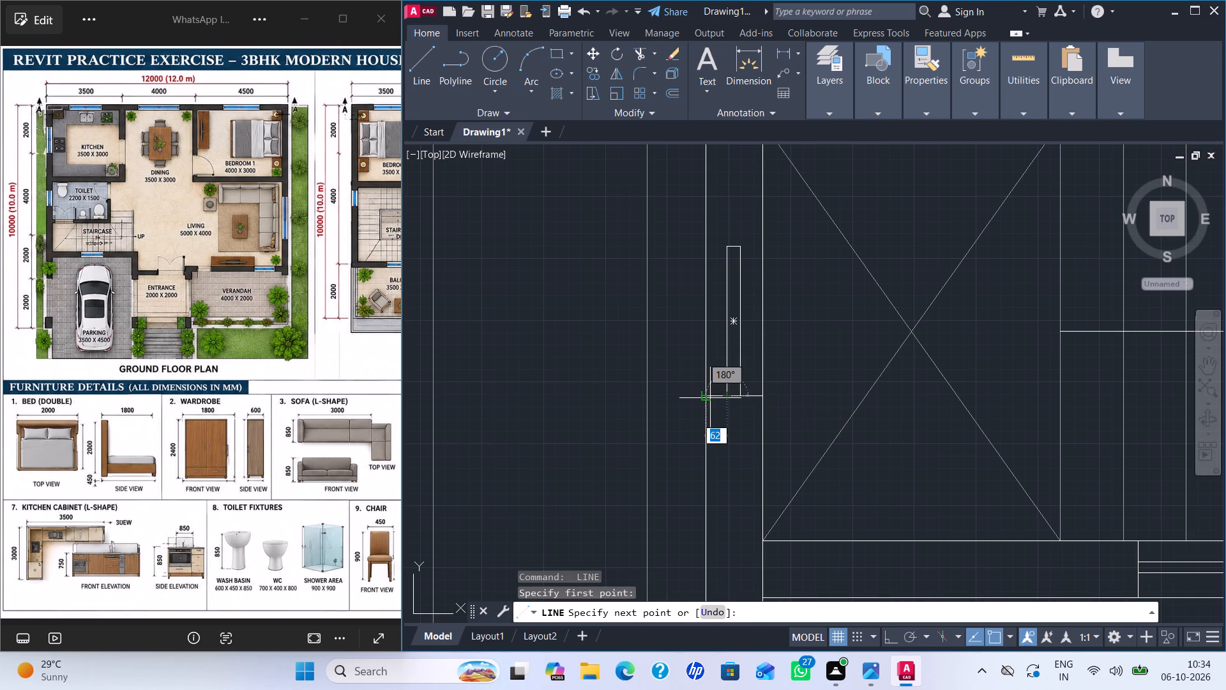
left_click(702, 398)
key("space")
Draw end lines from both upper corners of the staircase's left-wall window pane to the inner and outer wall faces.
key("space")
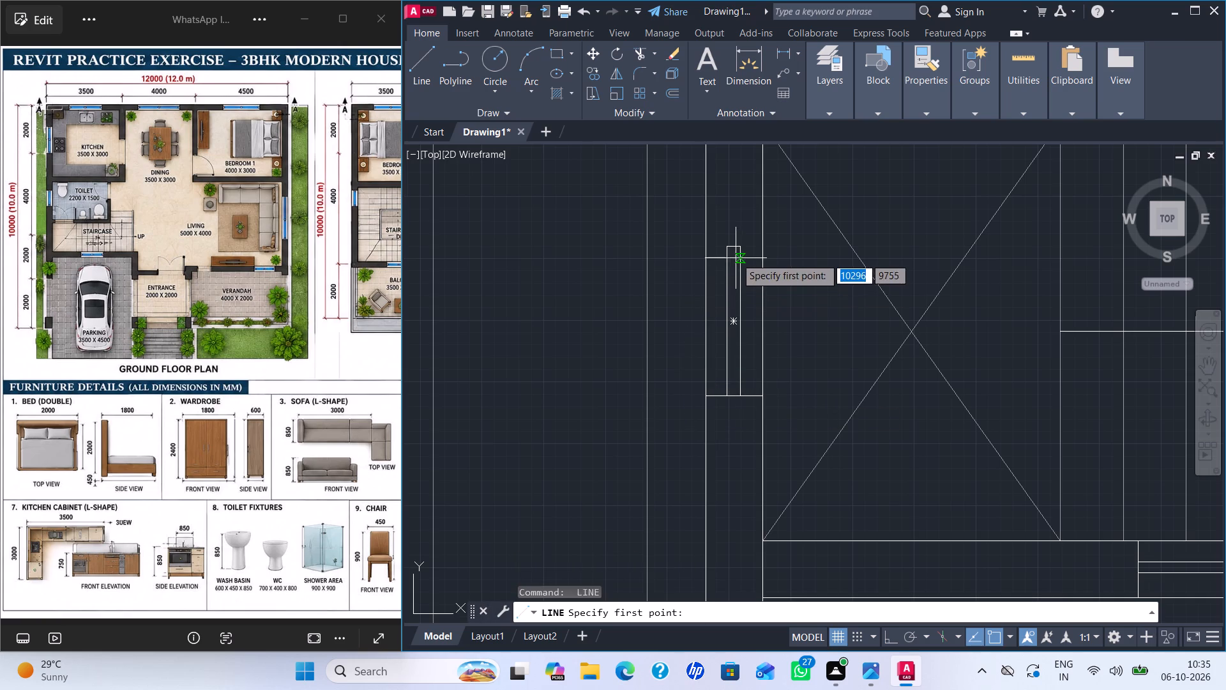
left_click(739, 247)
left_click(766, 244)
key("space")
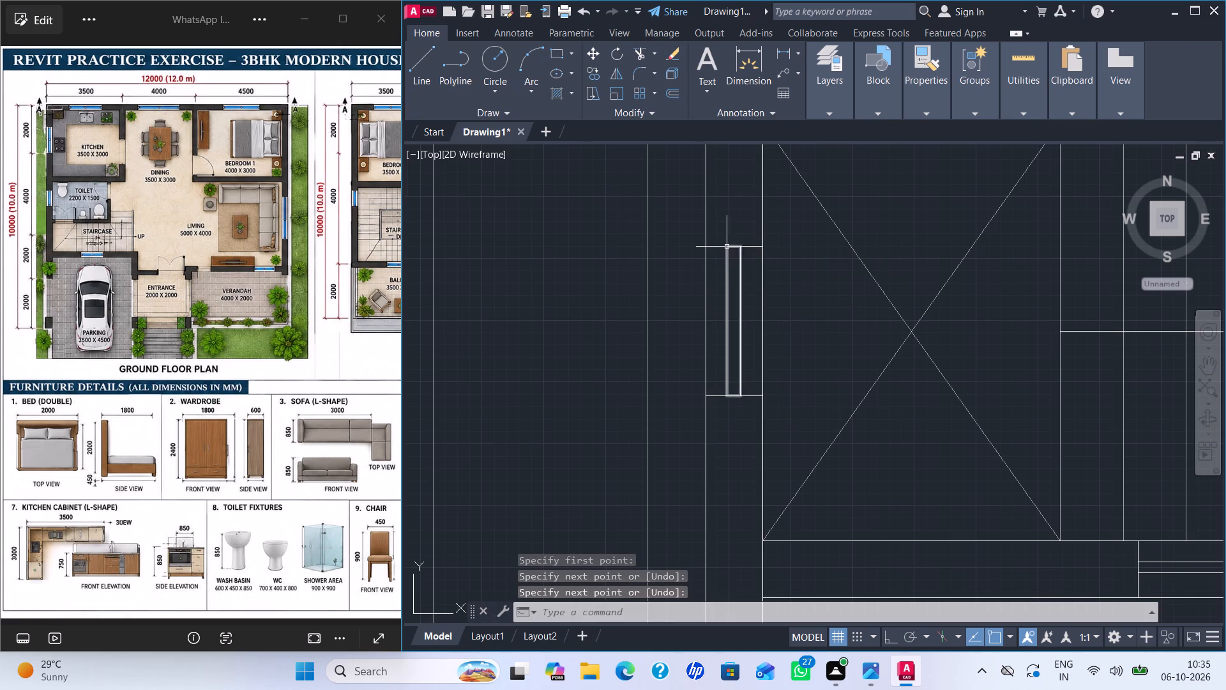
key("space")
left_click(727, 245)
left_click(704, 248)
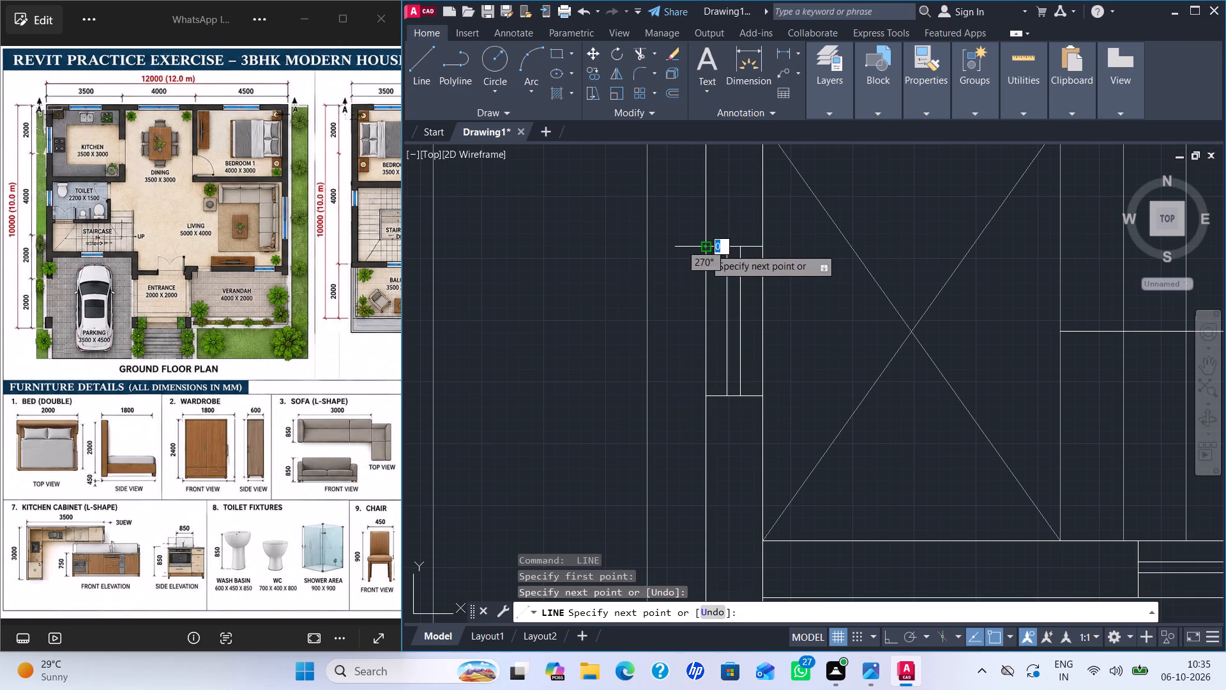
key("space")
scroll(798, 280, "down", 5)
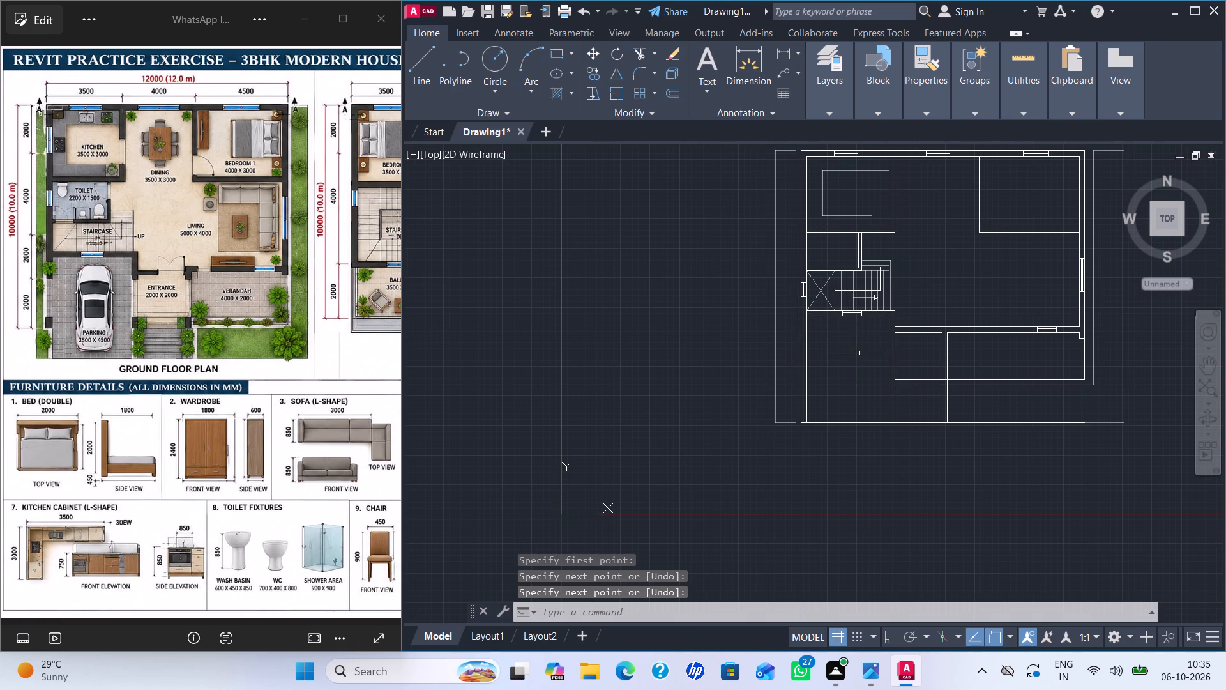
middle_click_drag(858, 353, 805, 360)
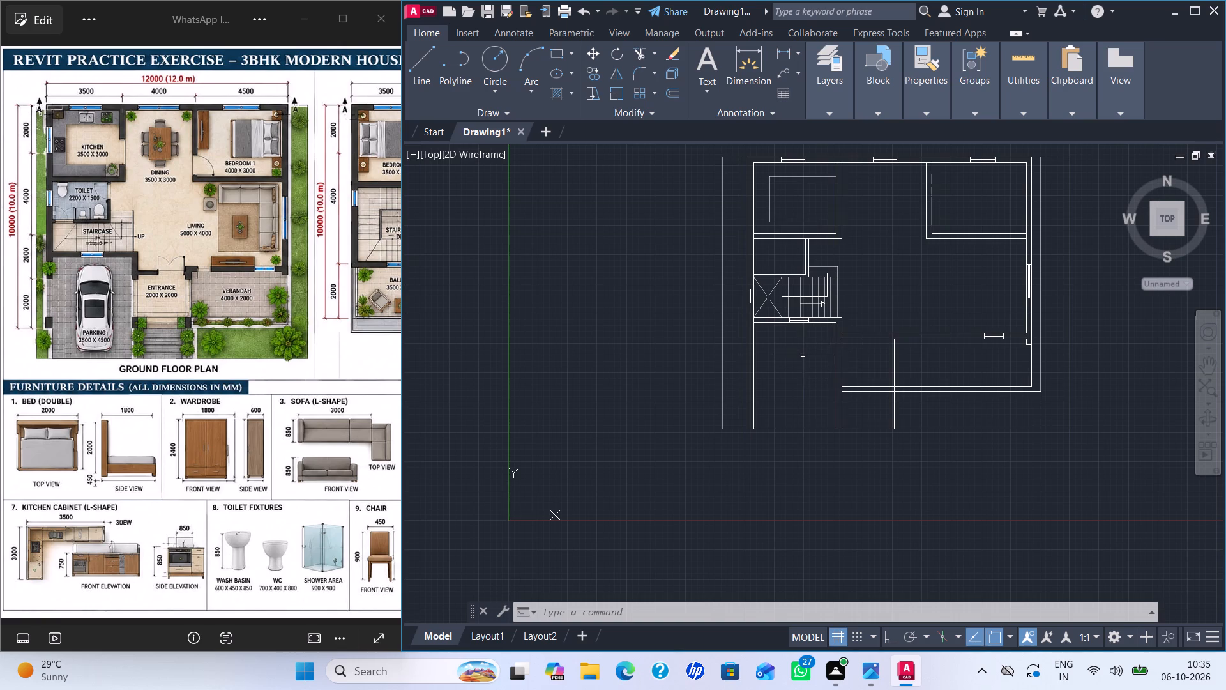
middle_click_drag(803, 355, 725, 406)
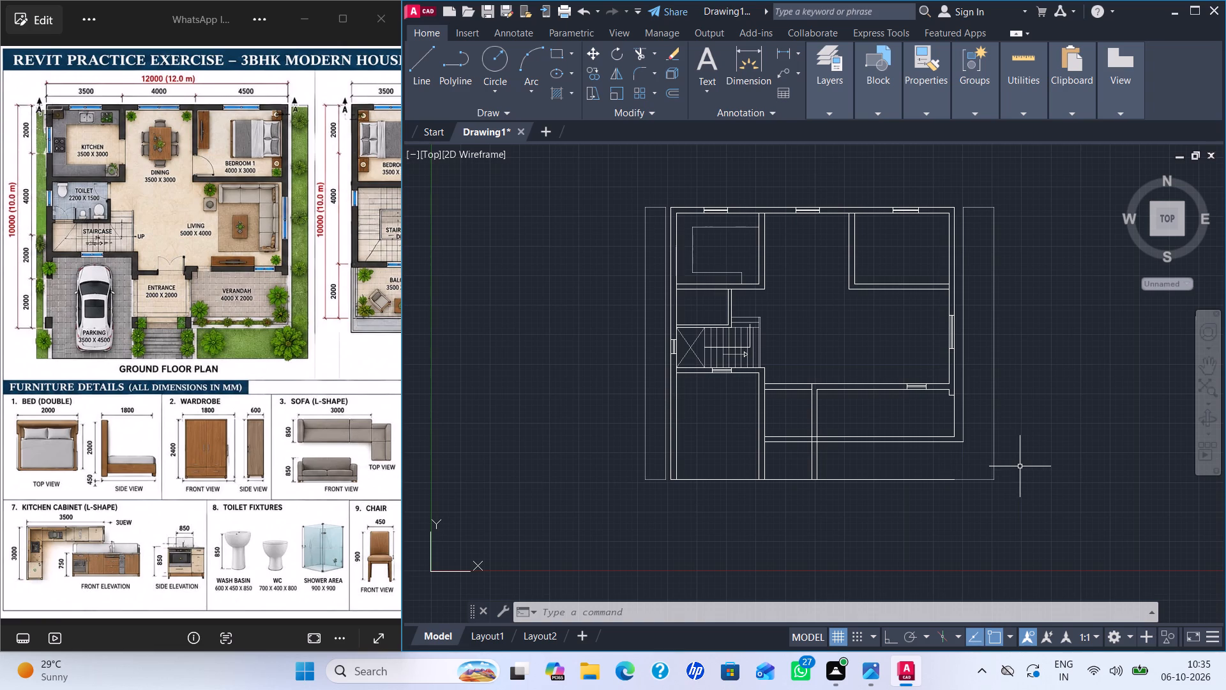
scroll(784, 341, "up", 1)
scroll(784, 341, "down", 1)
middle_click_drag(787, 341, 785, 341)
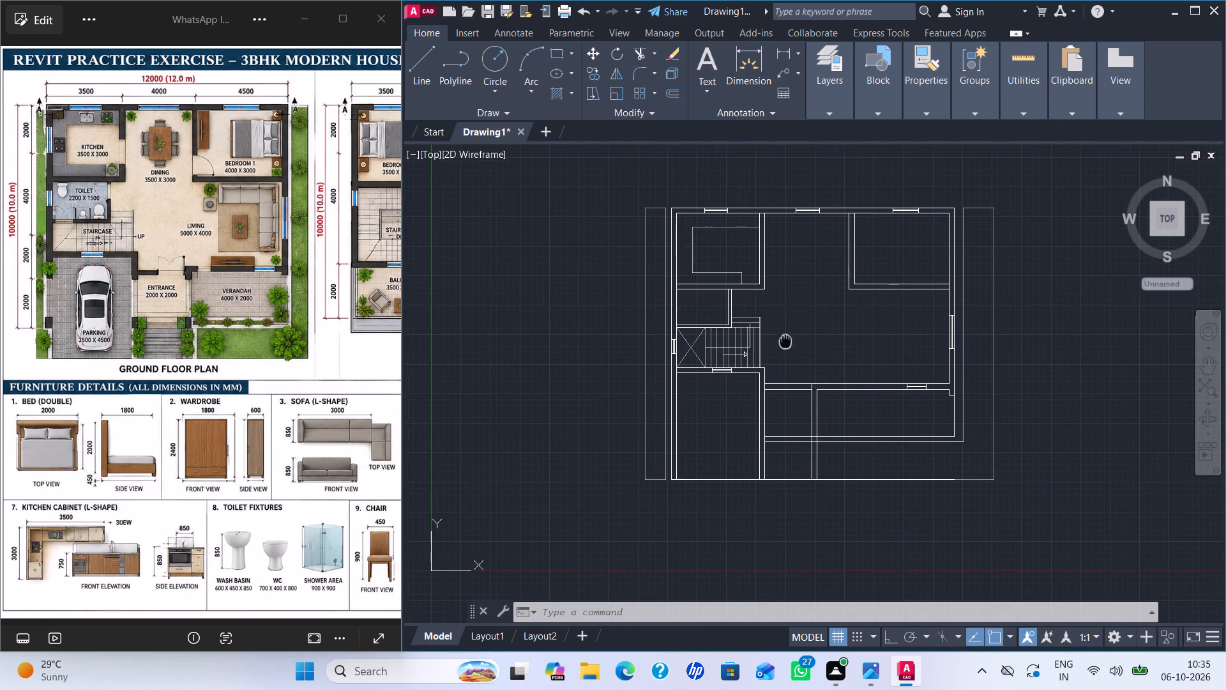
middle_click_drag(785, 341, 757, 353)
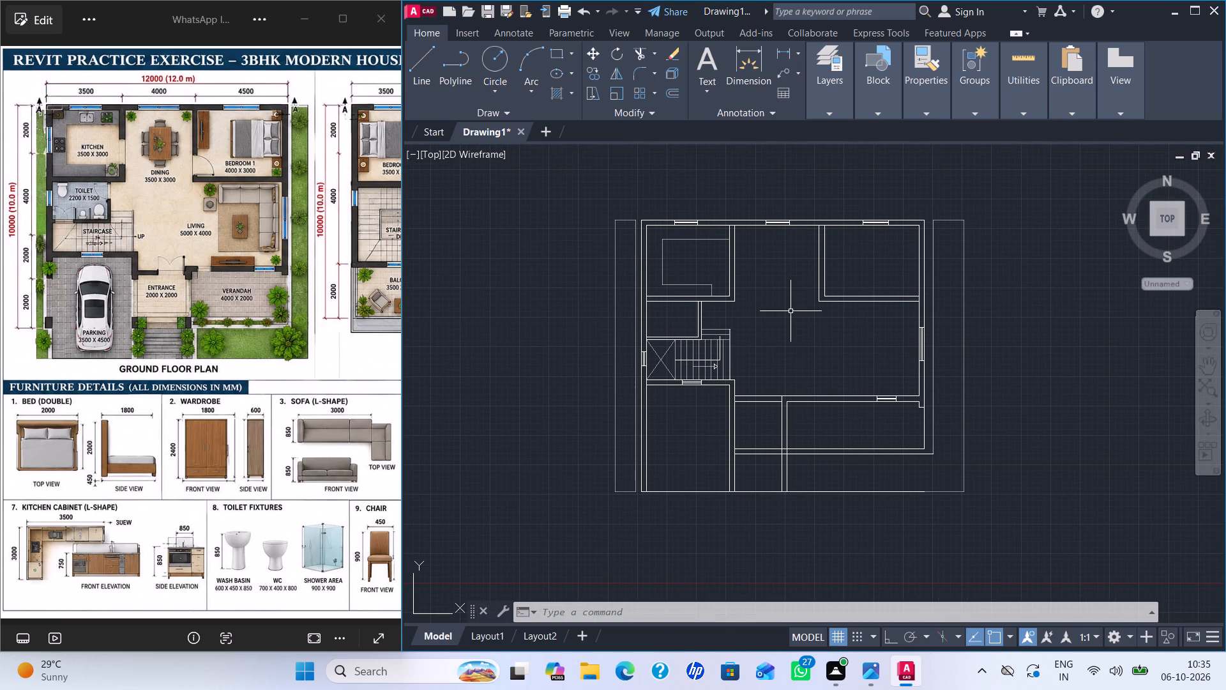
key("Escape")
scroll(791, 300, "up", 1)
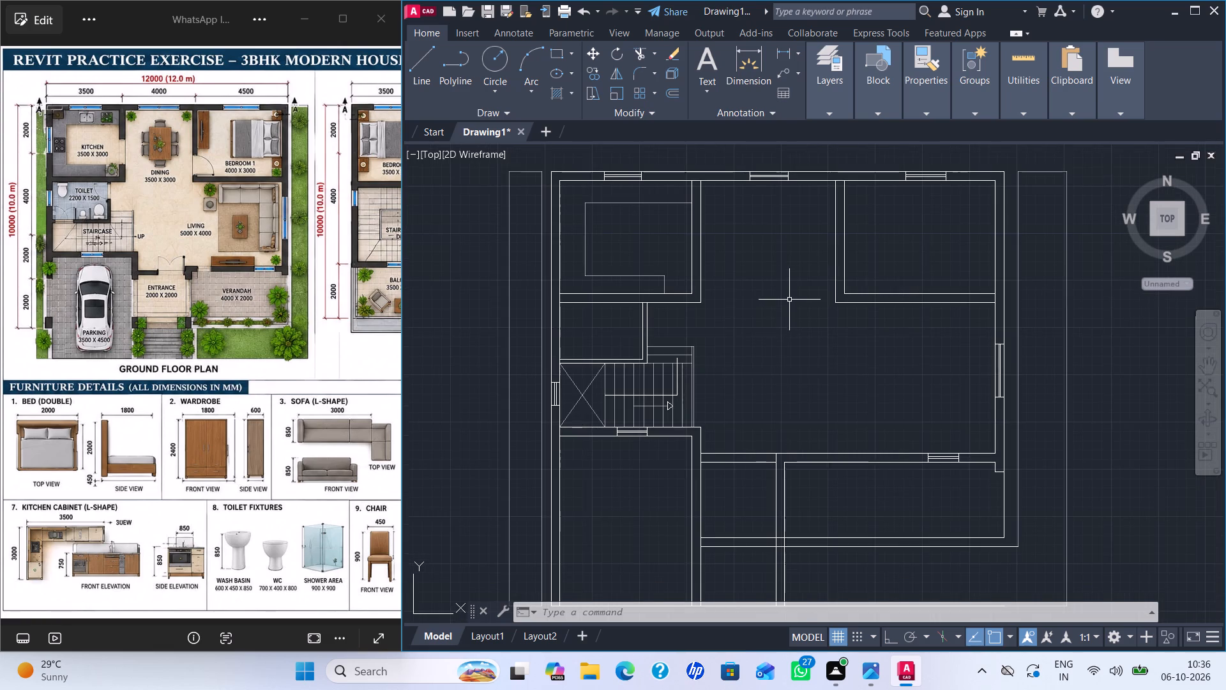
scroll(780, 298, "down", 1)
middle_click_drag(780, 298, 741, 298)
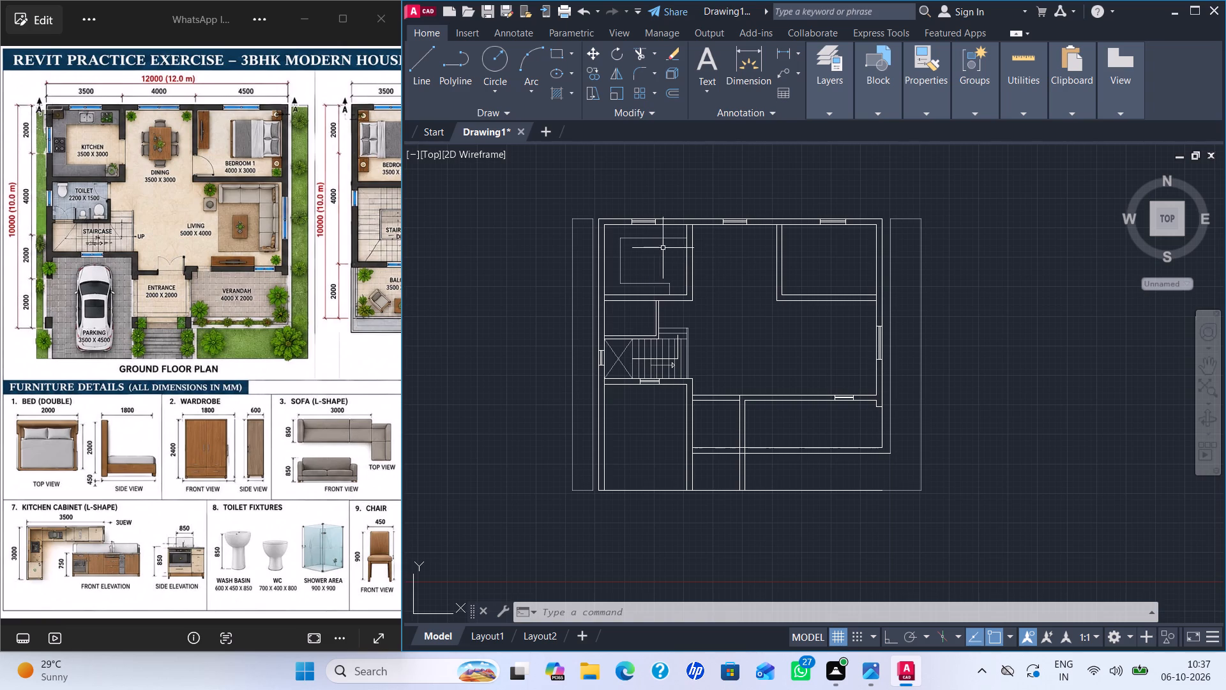
Insert the Bed - Queen block from DesignCenter's Home - Space Planner blocks, placing it in the open living and dining area.
scroll(750, 272, "up", 1)
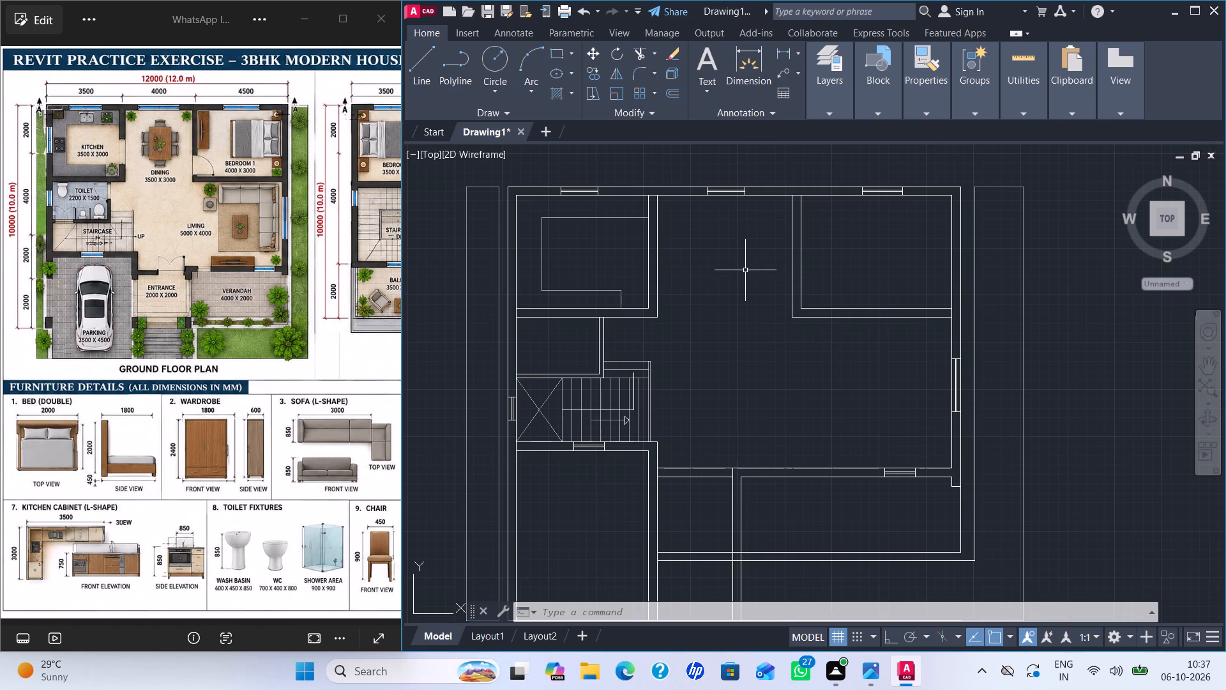
key("ctrl+2")
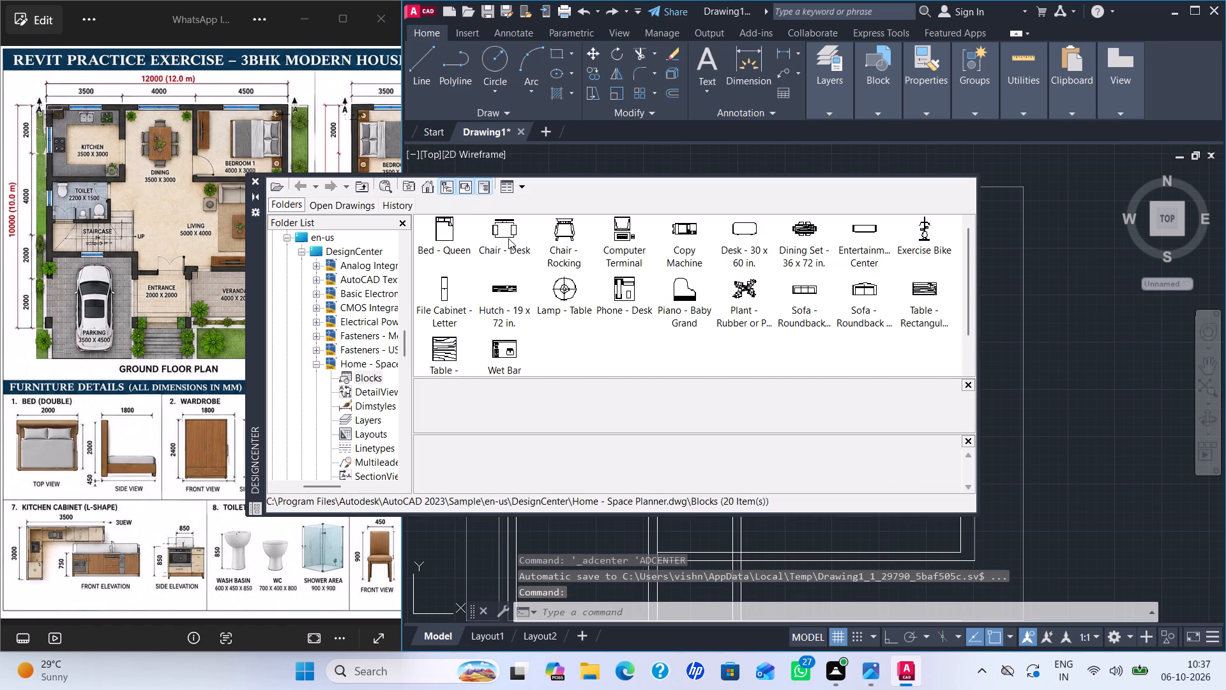
double_click(449, 231)
left_click(902, 431)
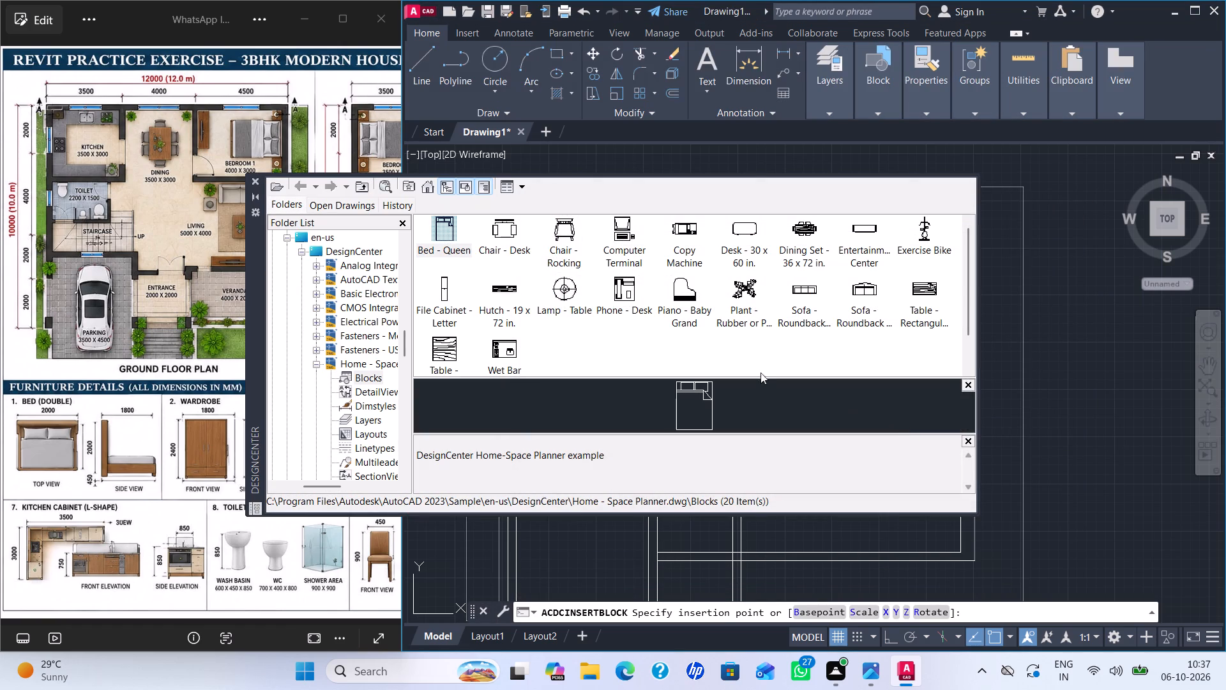
left_click(252, 176)
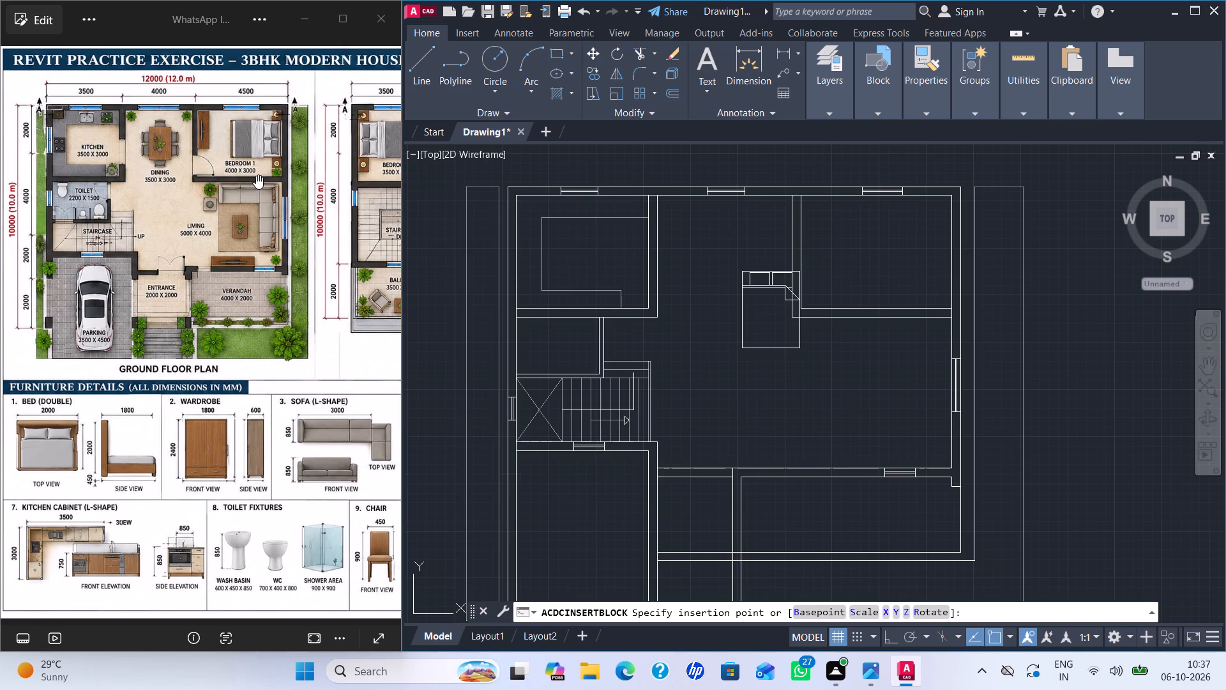
left_click(702, 315)
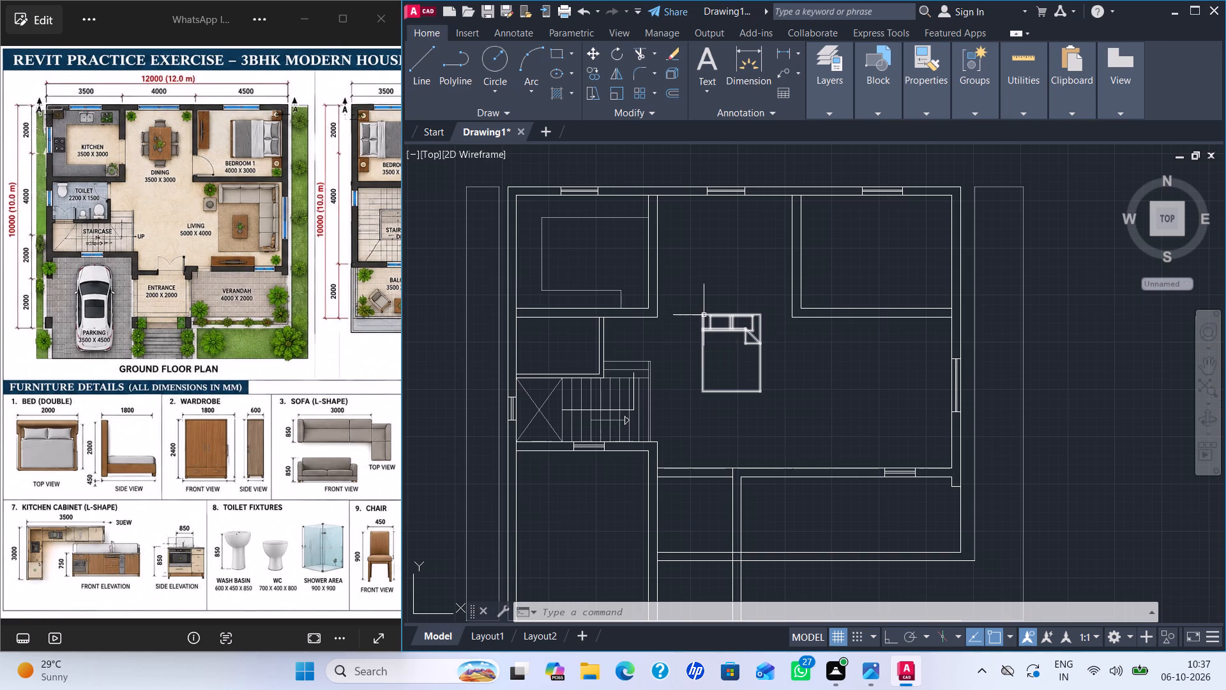
Scale the bed block down to roughly three quarters of its size about its upper right corner.
left_click(759, 345)
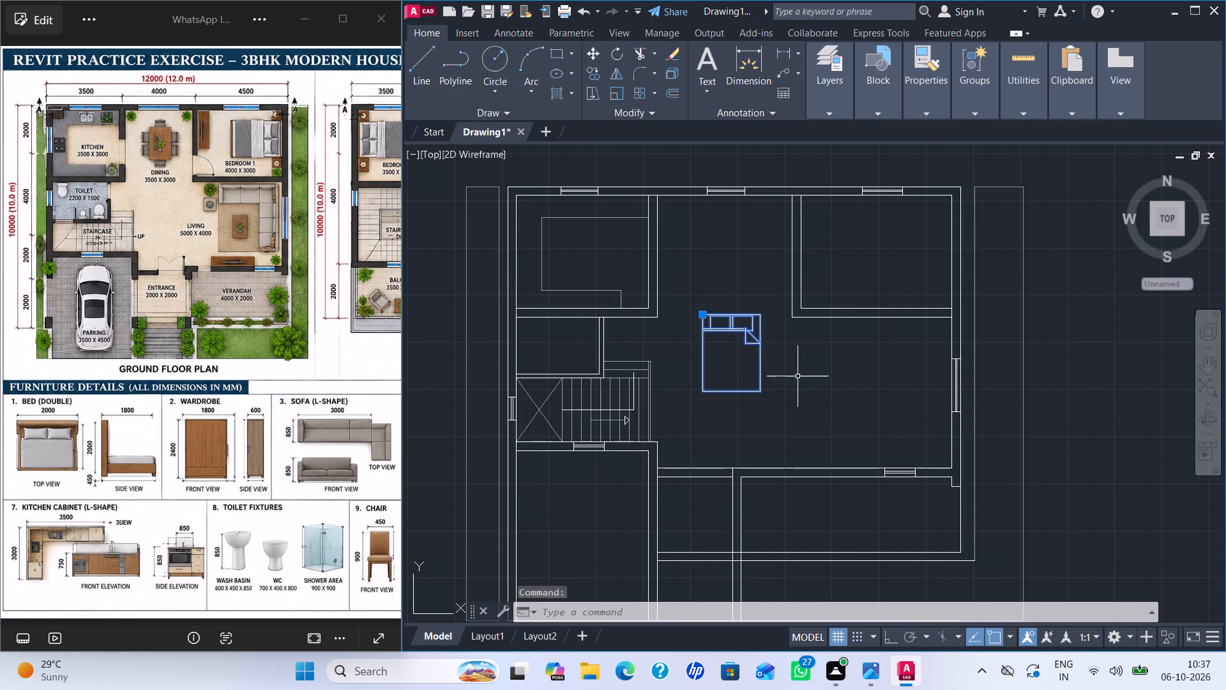
key("s")
key("c")
key("Return")
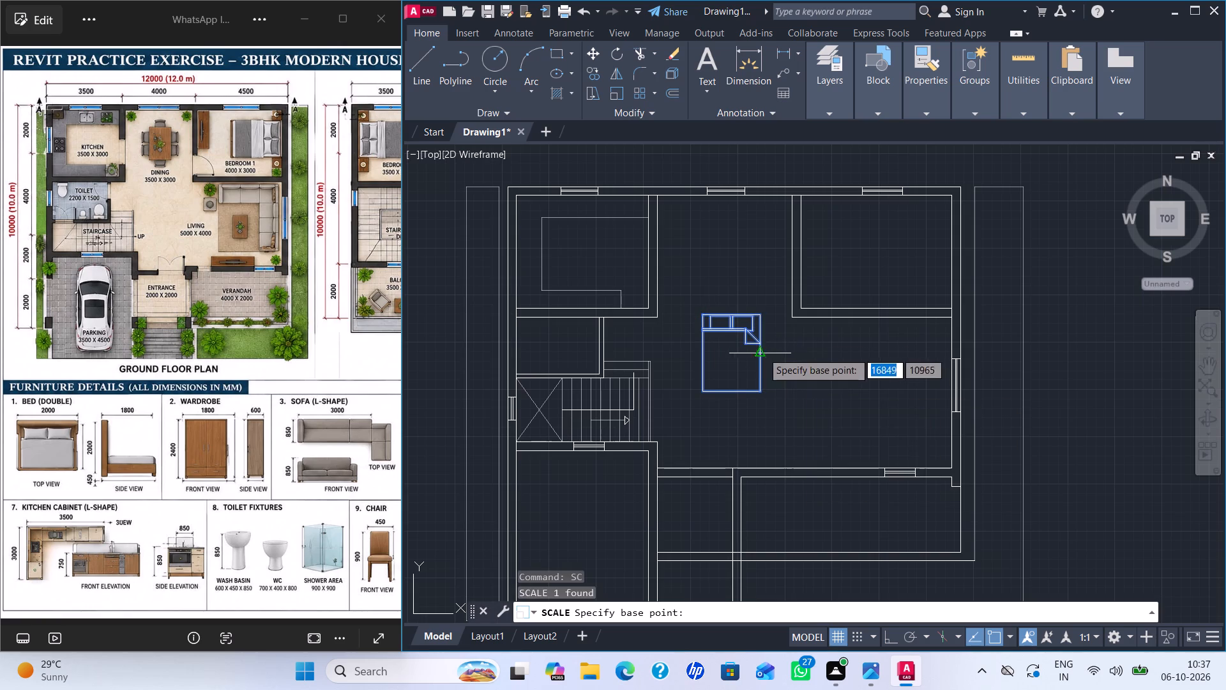
left_click(759, 312)
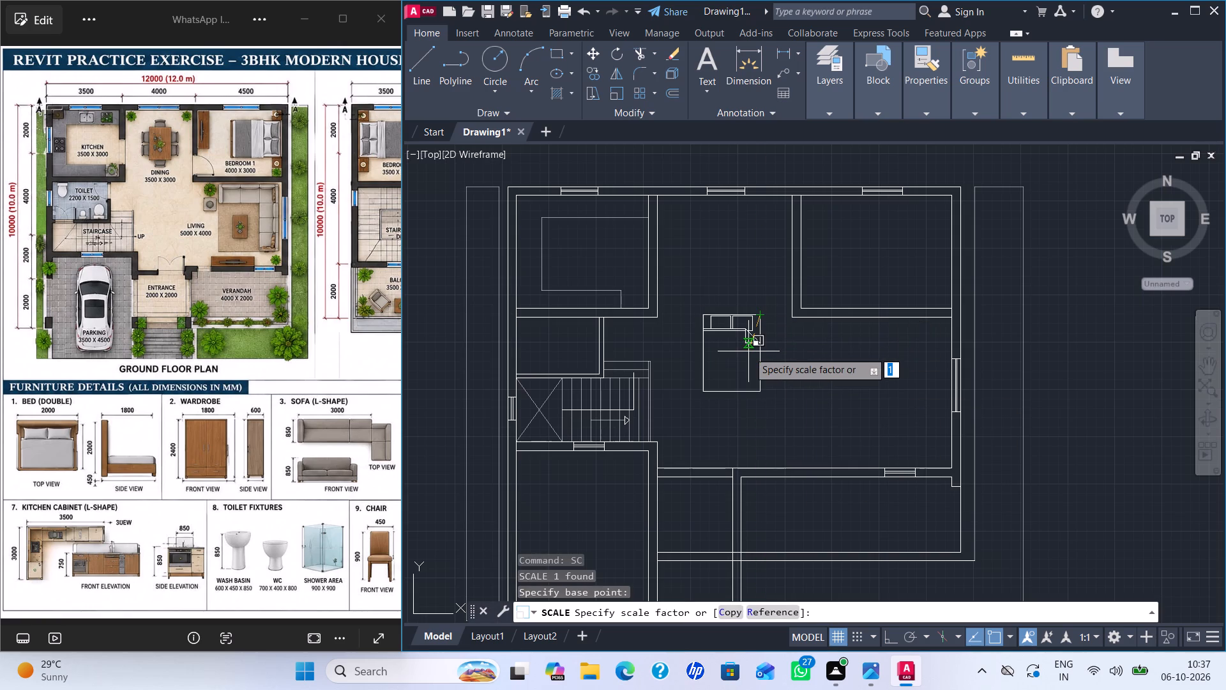
left_click(750, 347)
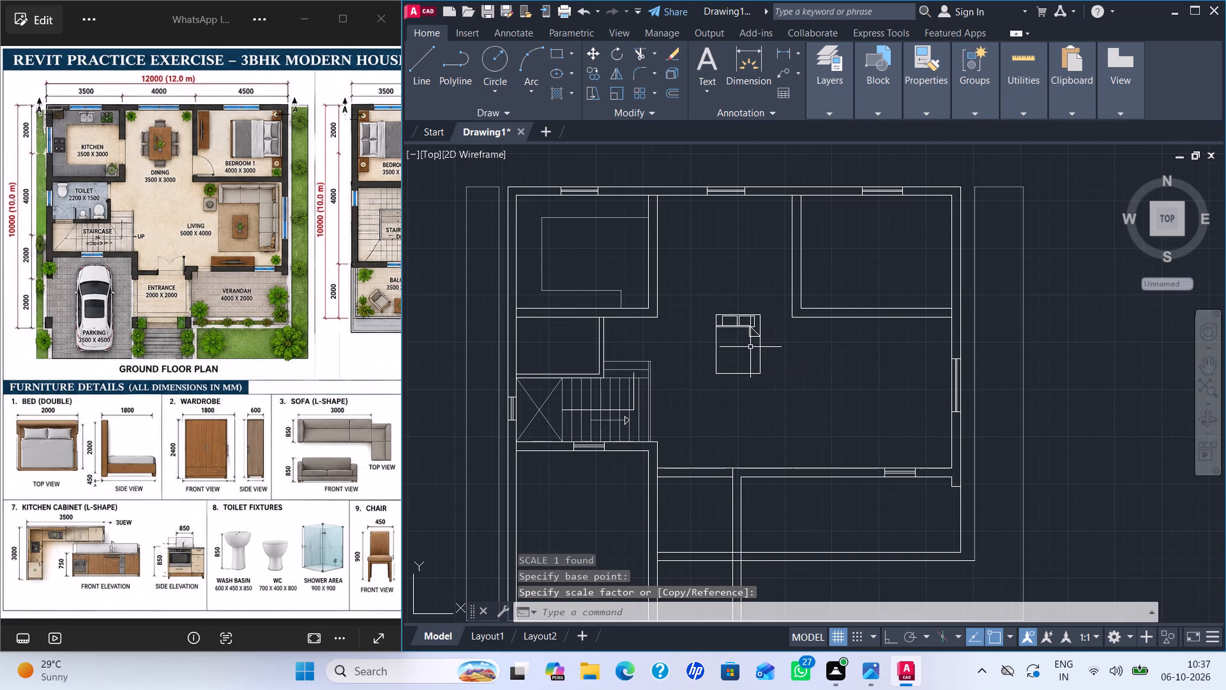
Rotate the bed block 270 degrees about its upper right corner so the headboard faces the right exterior wall.
left_click(750, 314)
key("r")
key("o")
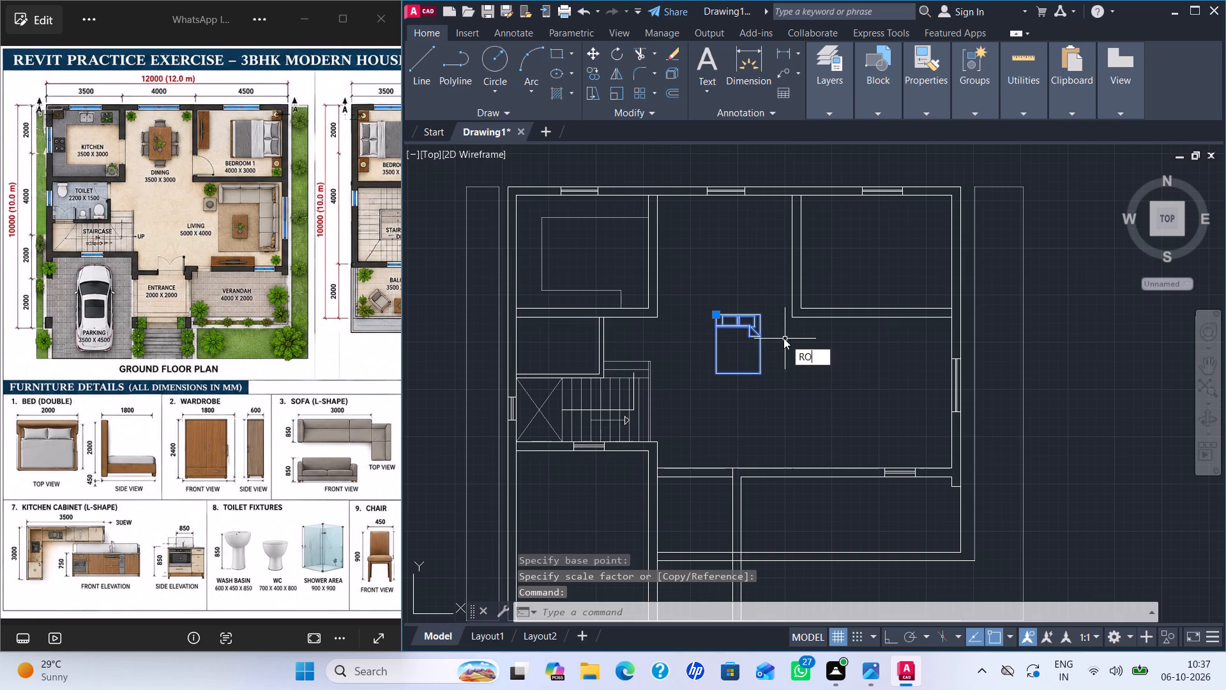
key("Return")
left_click(761, 315)
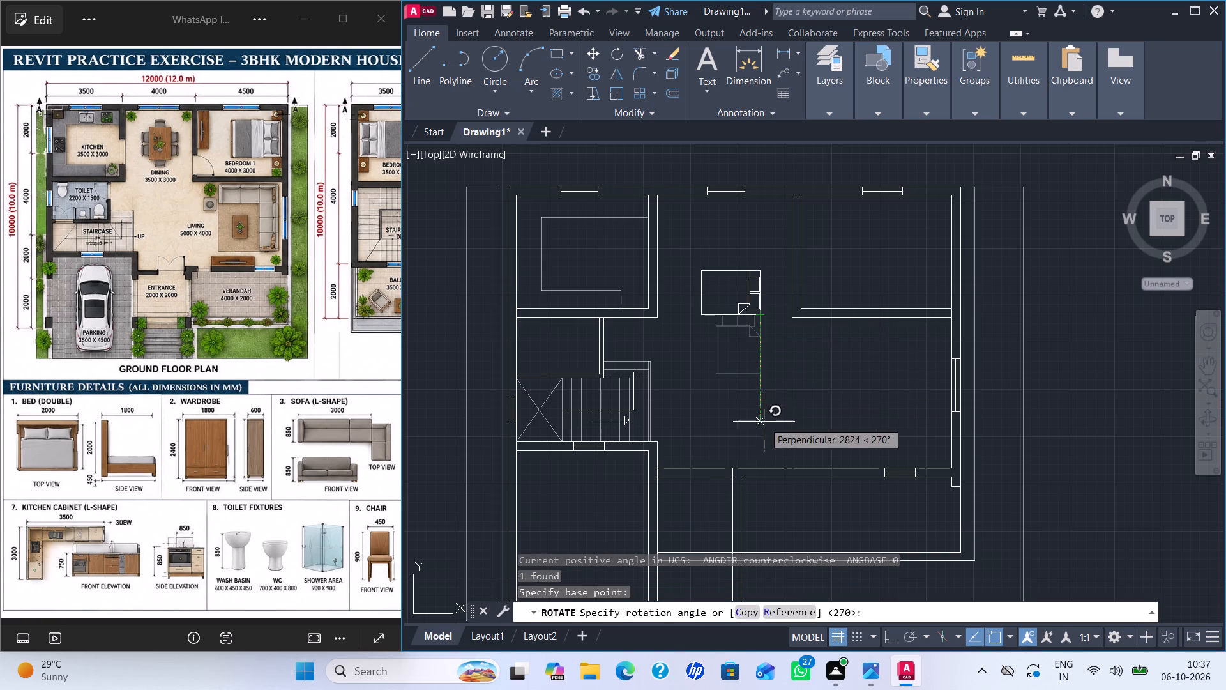
left_click(762, 469)
Move the bed block into Bedroom 1, placing its headboard close to the inner face of the right exterior wall.
left_click_drag(770, 310, 765, 293)
left_click(699, 253)
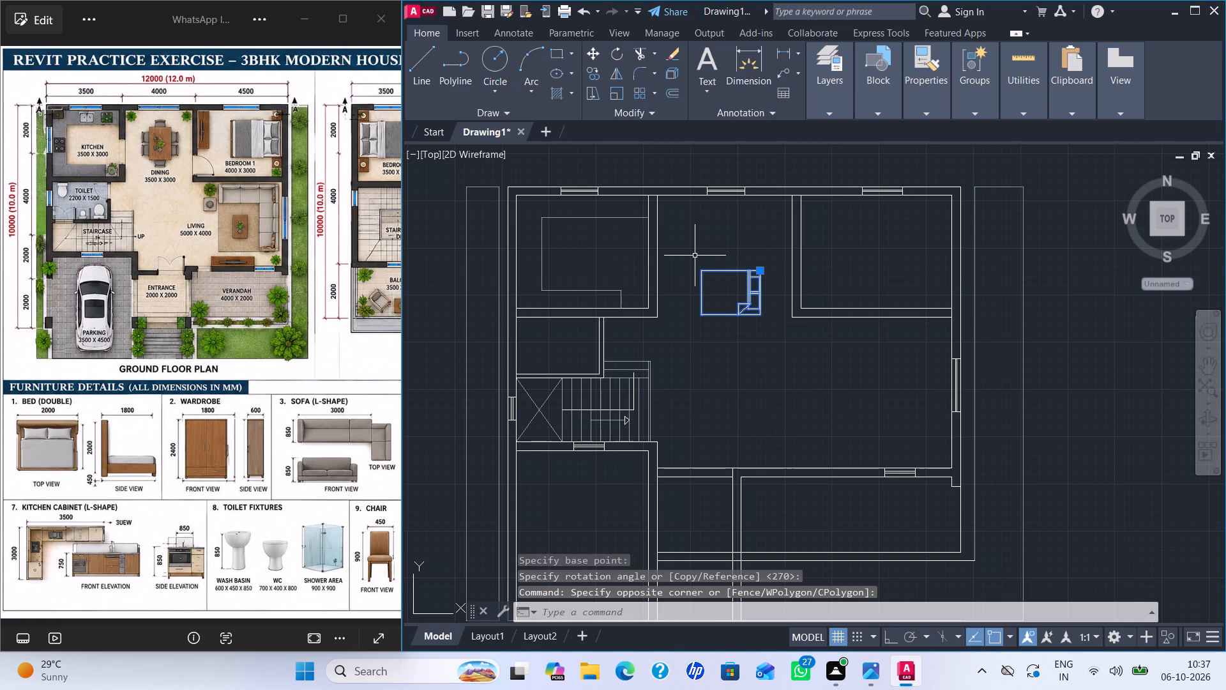
key("m")
key("Return")
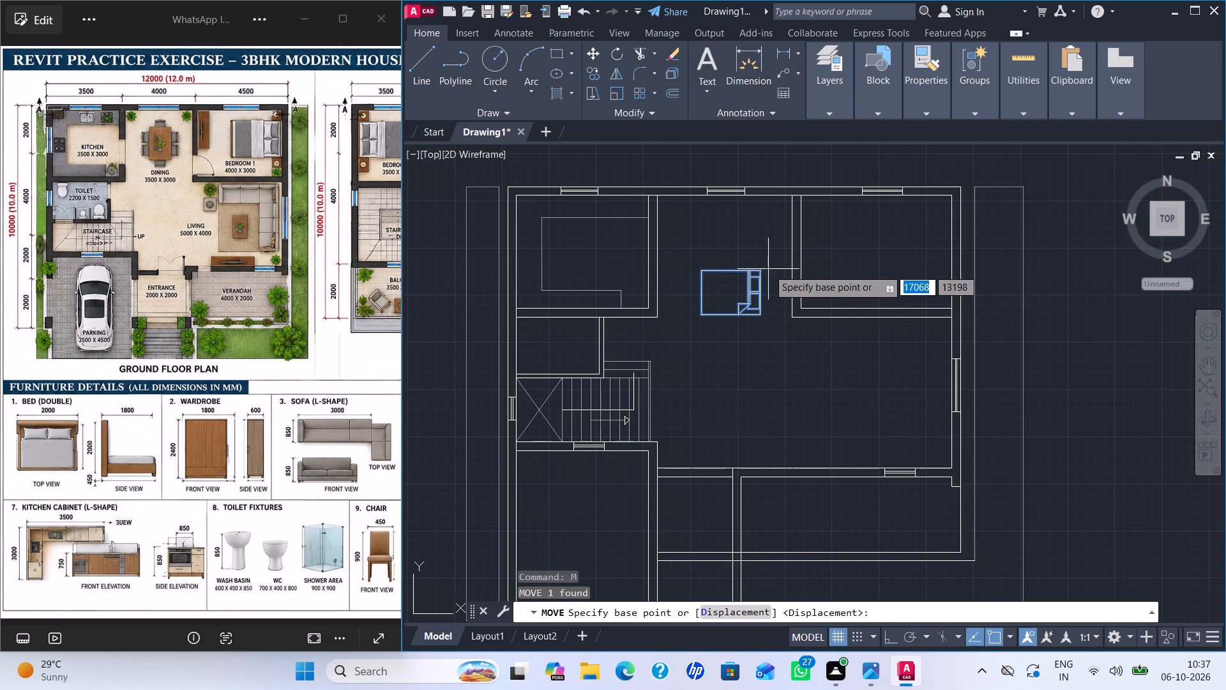
left_click(762, 271)
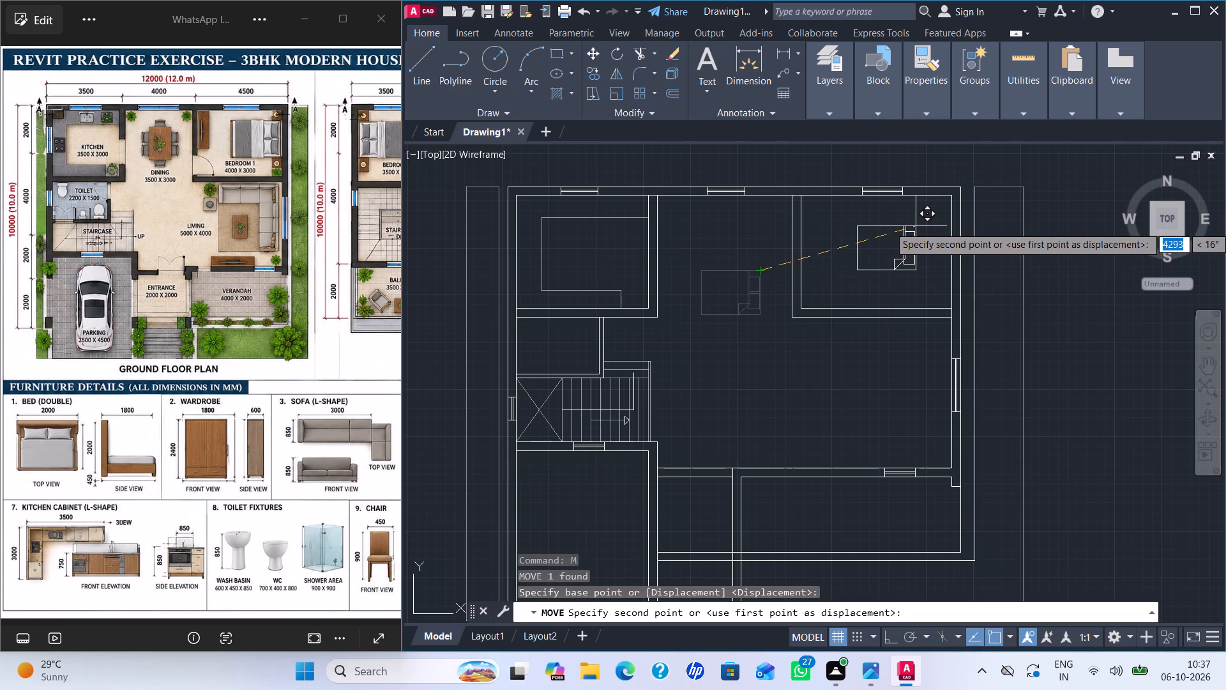
scroll(916, 226, "up", 3)
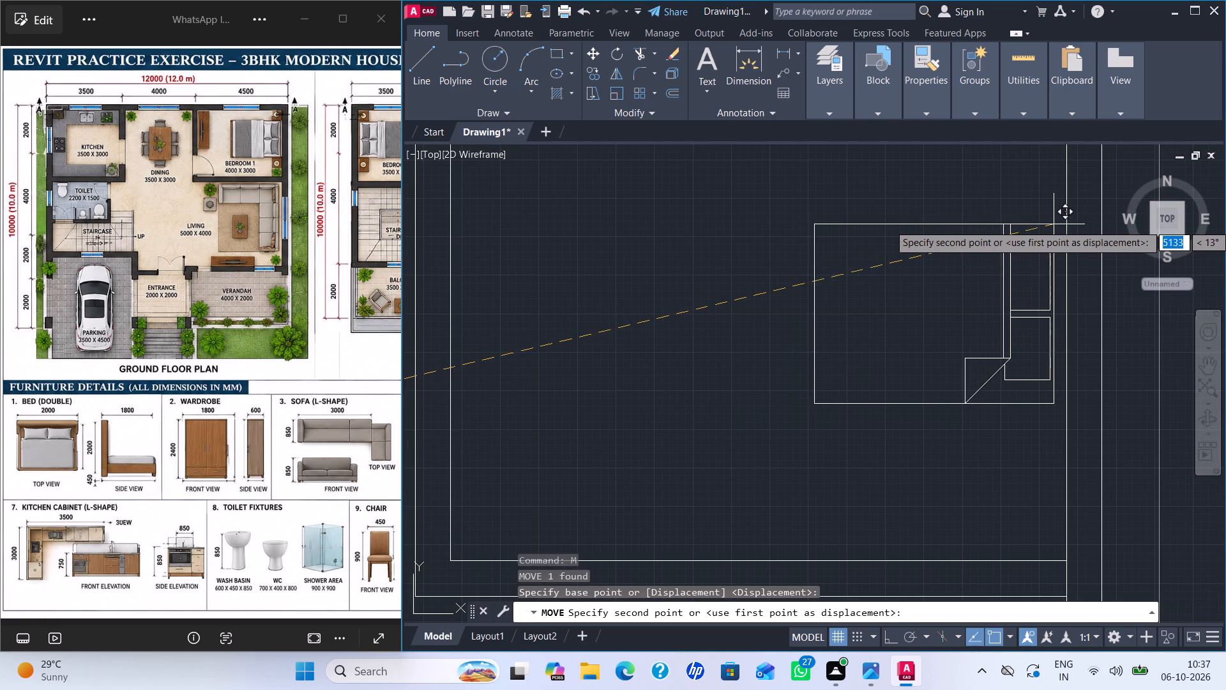
left_click(1057, 224)
scroll(985, 335, "down", 2)
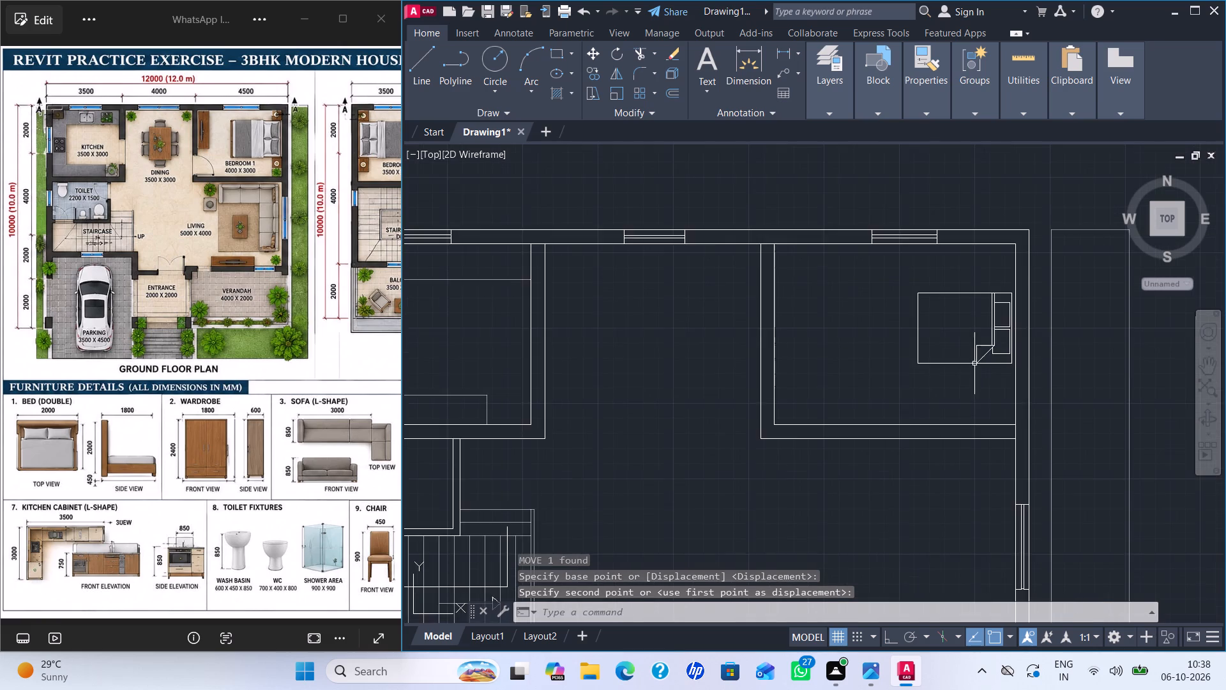
Insert the Lamp - Table block from DesignCenter's Home - Space Planner blocks just above the bed's headboard end in Bedroom 1.
scroll(972, 371, "down", 1)
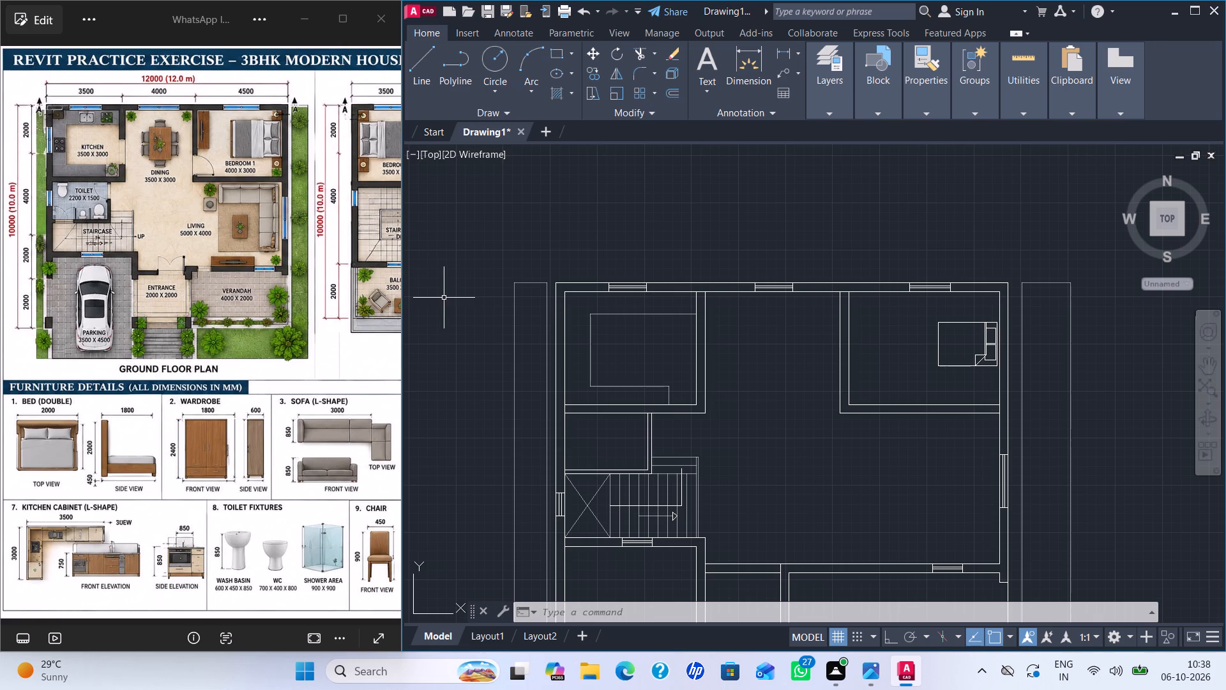
middle_click_drag(874, 436, 731, 393)
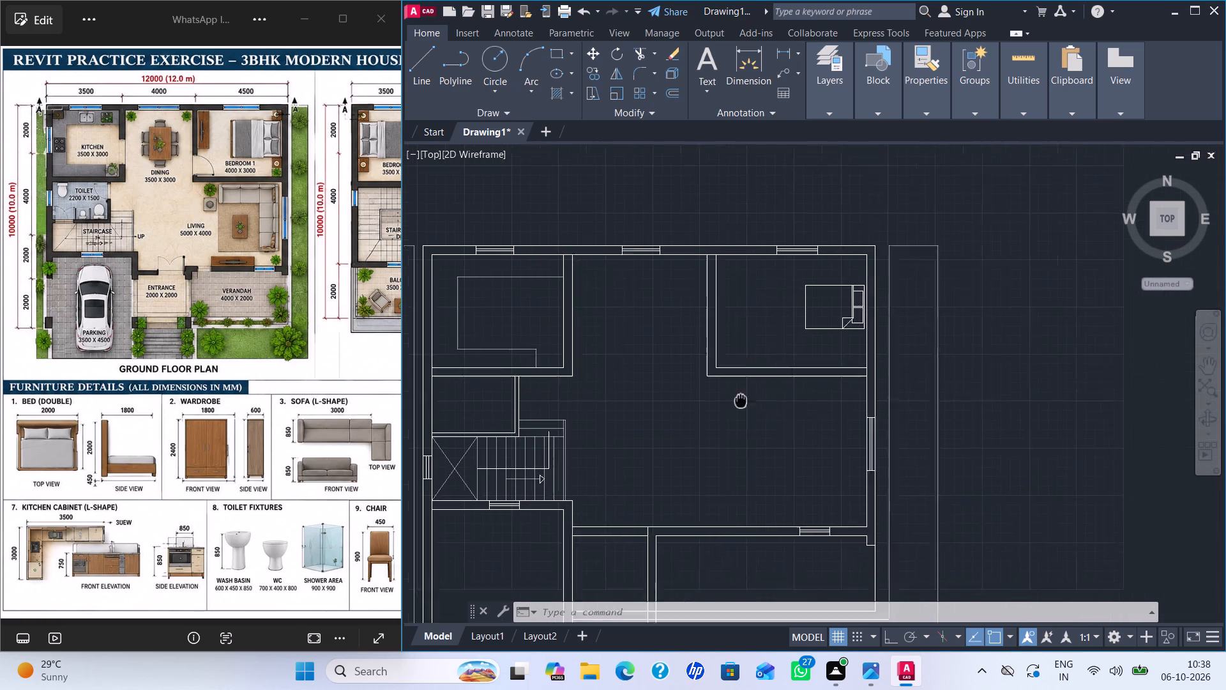
middle_click_drag(731, 393, 699, 374)
scroll(706, 366, "up", 1)
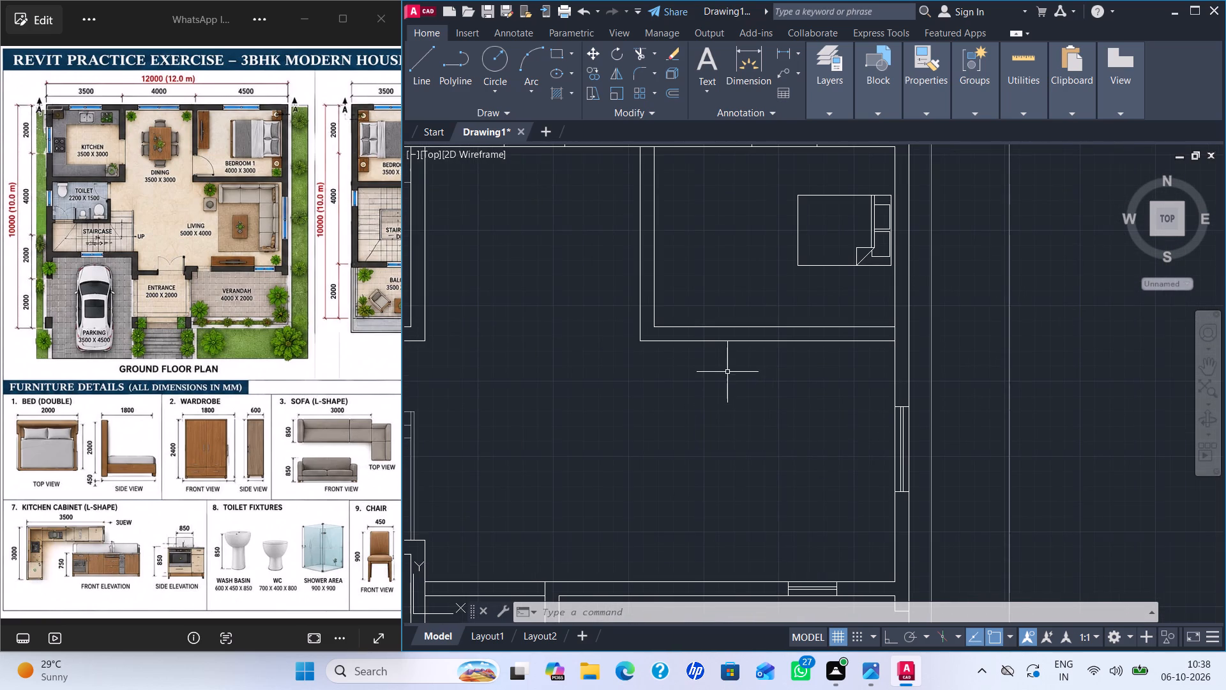
middle_click_drag(707, 356, 563, 281)
scroll(602, 323, "down", 1)
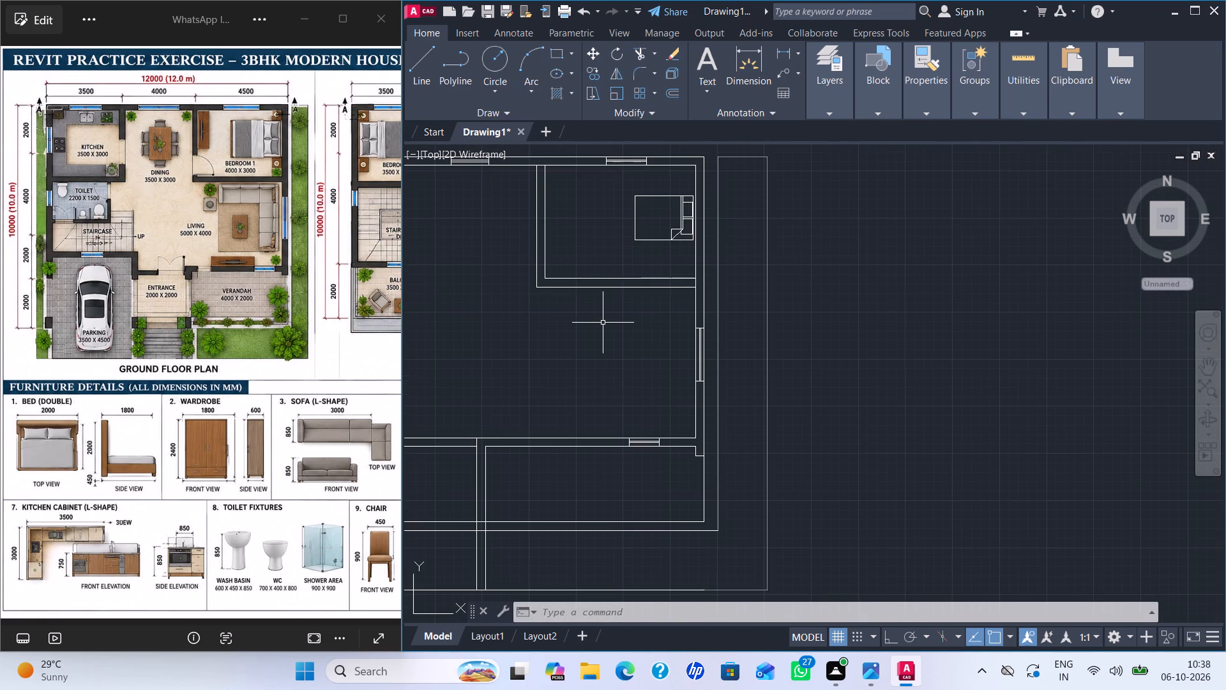
middle_click_drag(603, 323, 570, 333)
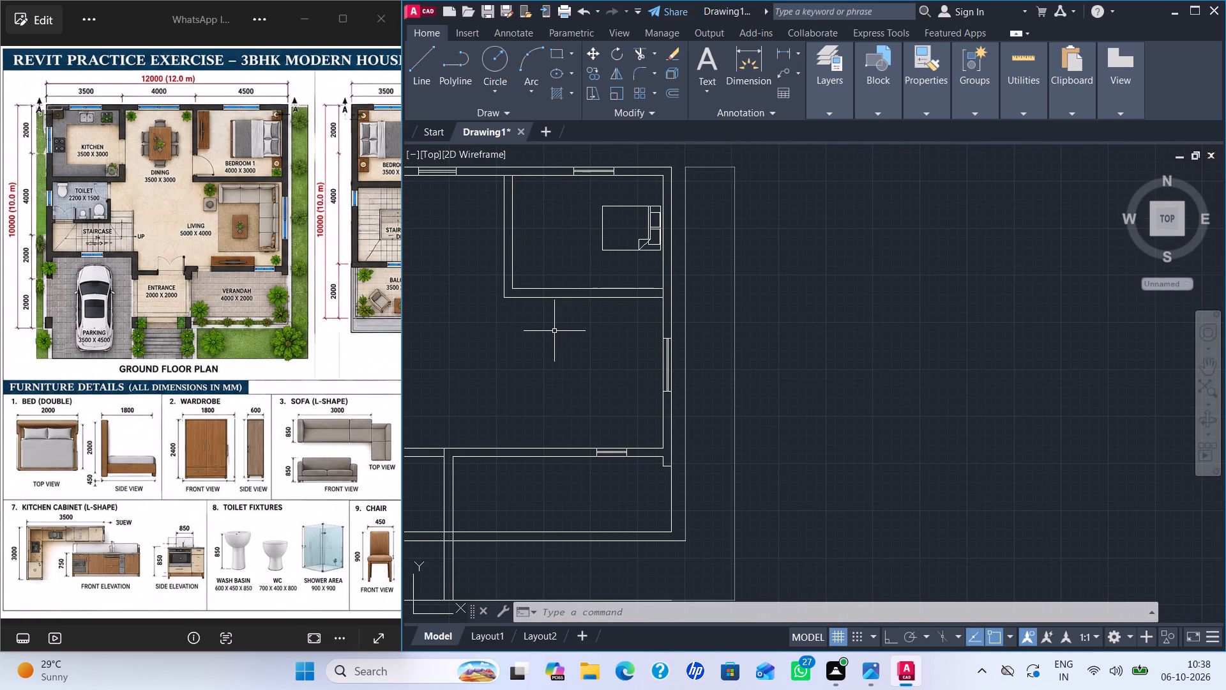
key("ctrl+2")
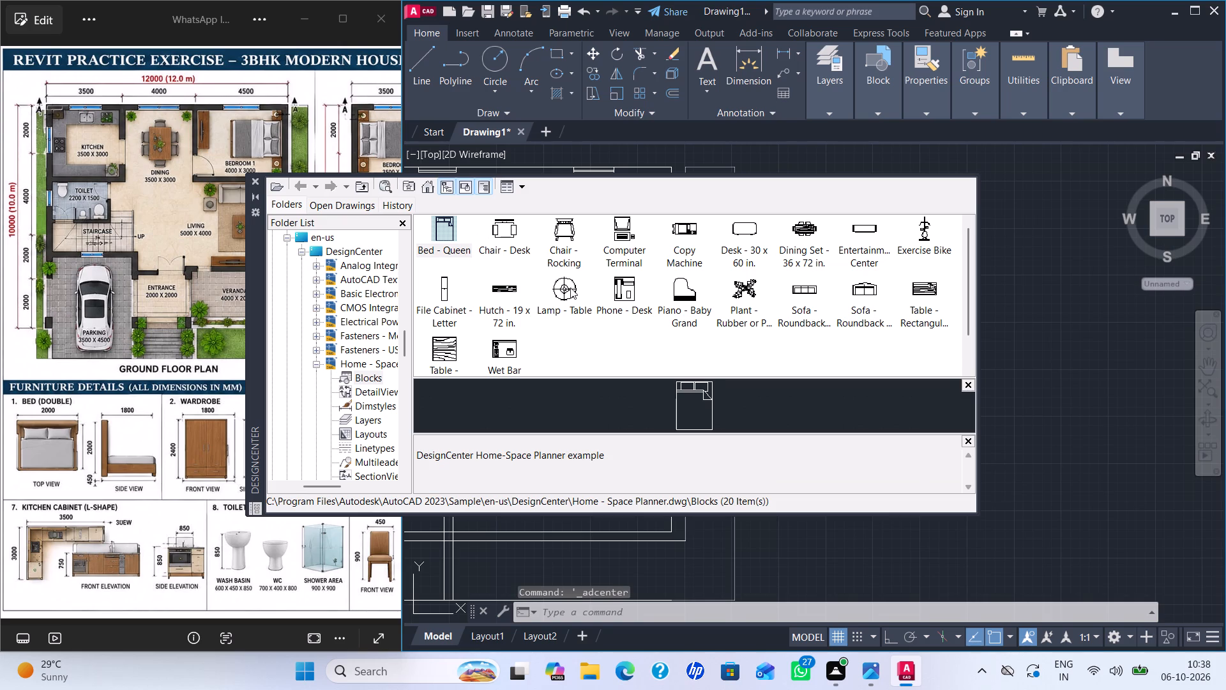
double_click(566, 287)
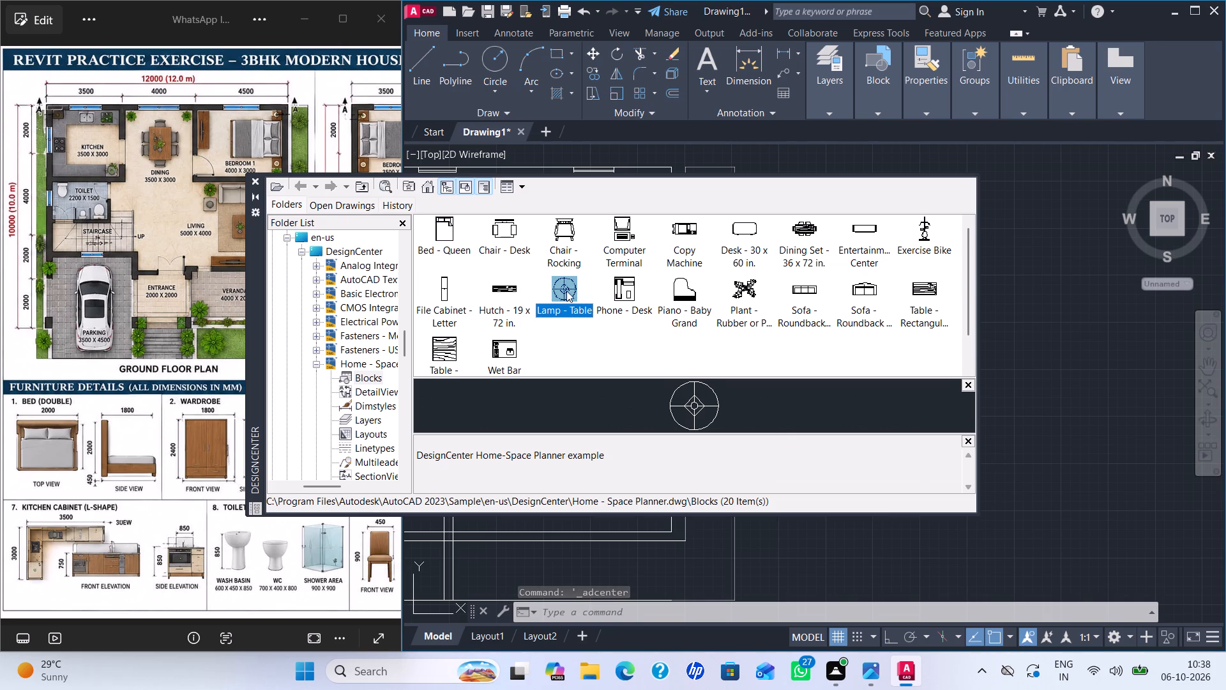
double_click(566, 291)
left_click(900, 433)
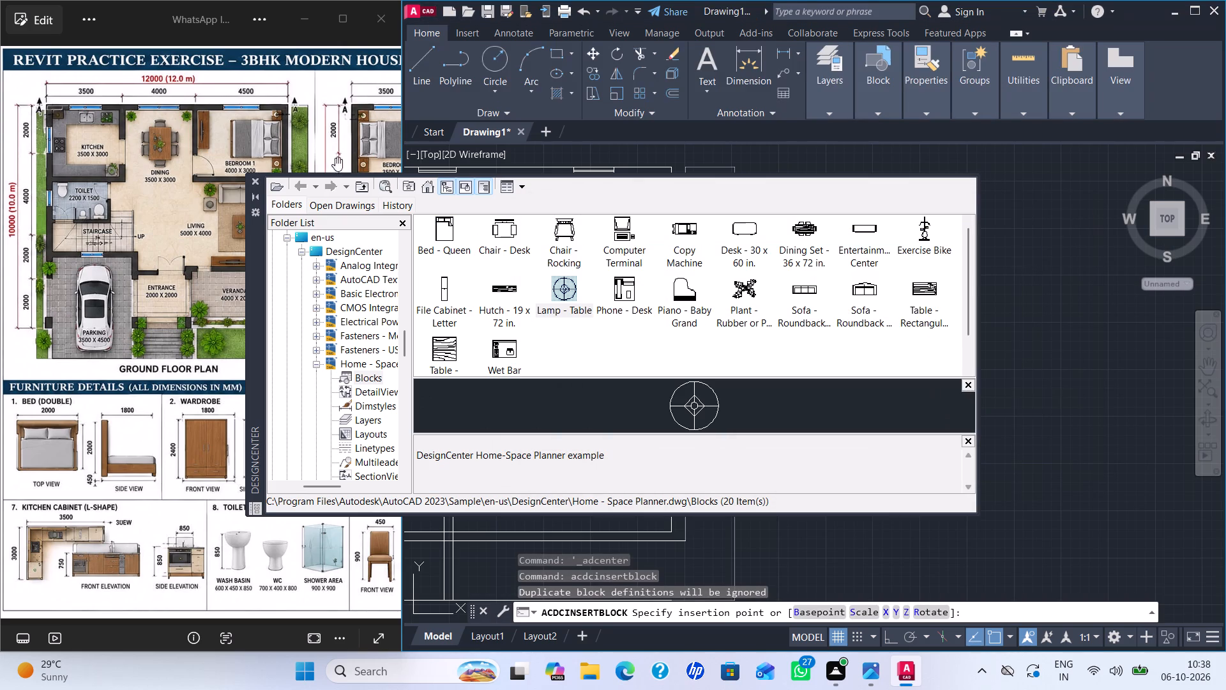
left_click(256, 178)
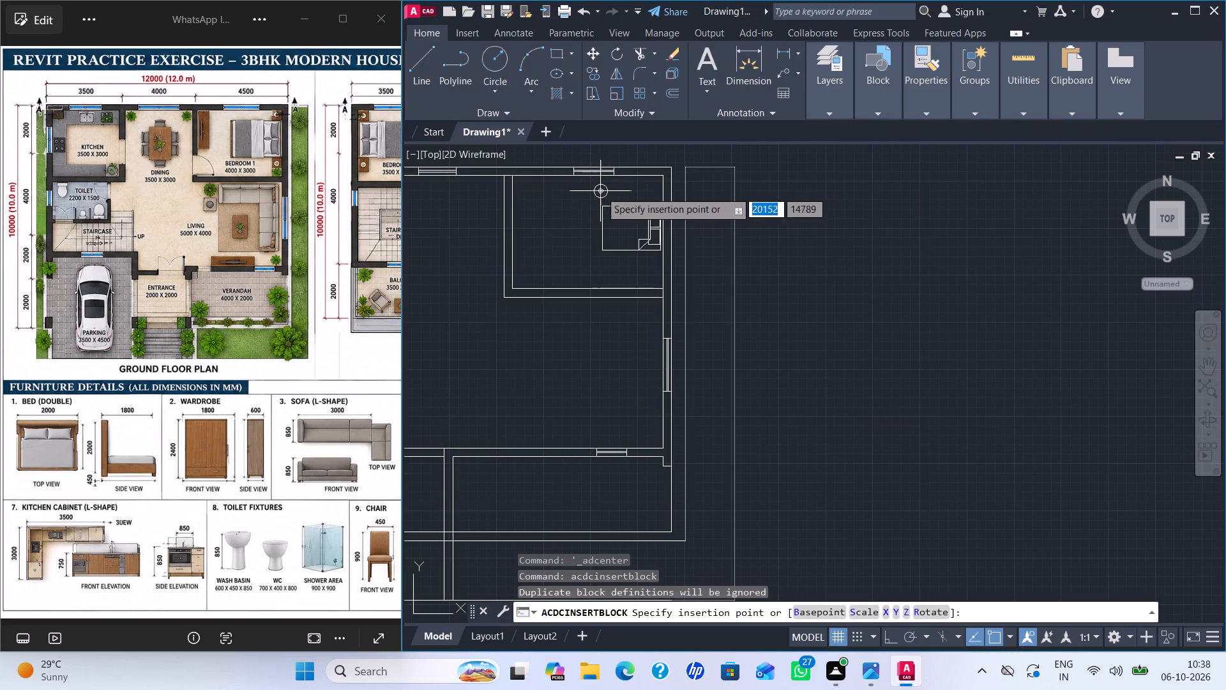
scroll(646, 194, "up", 3)
scroll(665, 196, "down", 1)
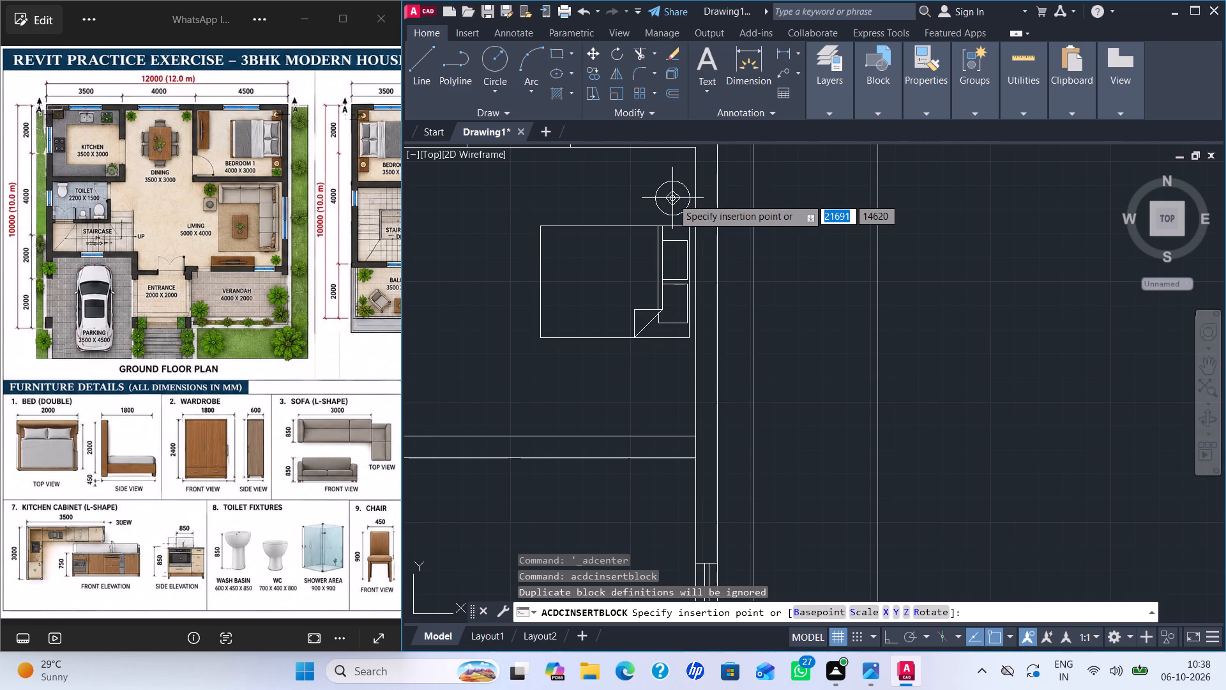
left_click(672, 197)
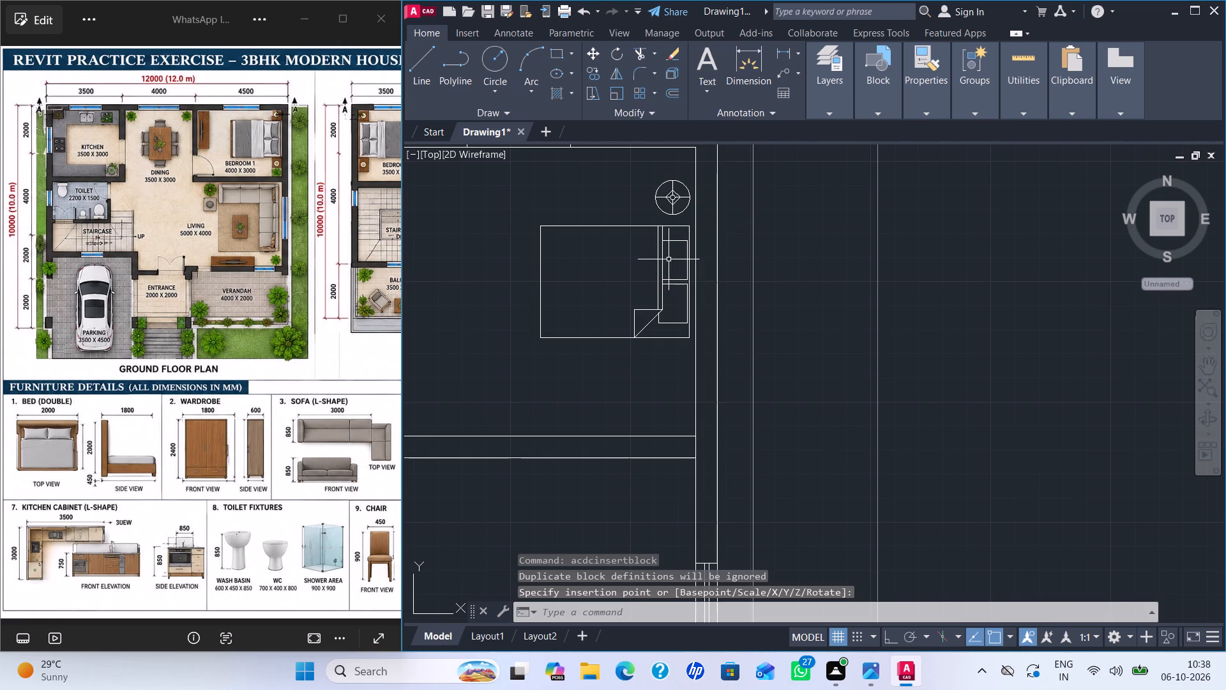
Insert the Phone - Desk block from DesignCenter just below the bed's headboard end in Bedroom 1, at scale 1.
key("ctrl+2")
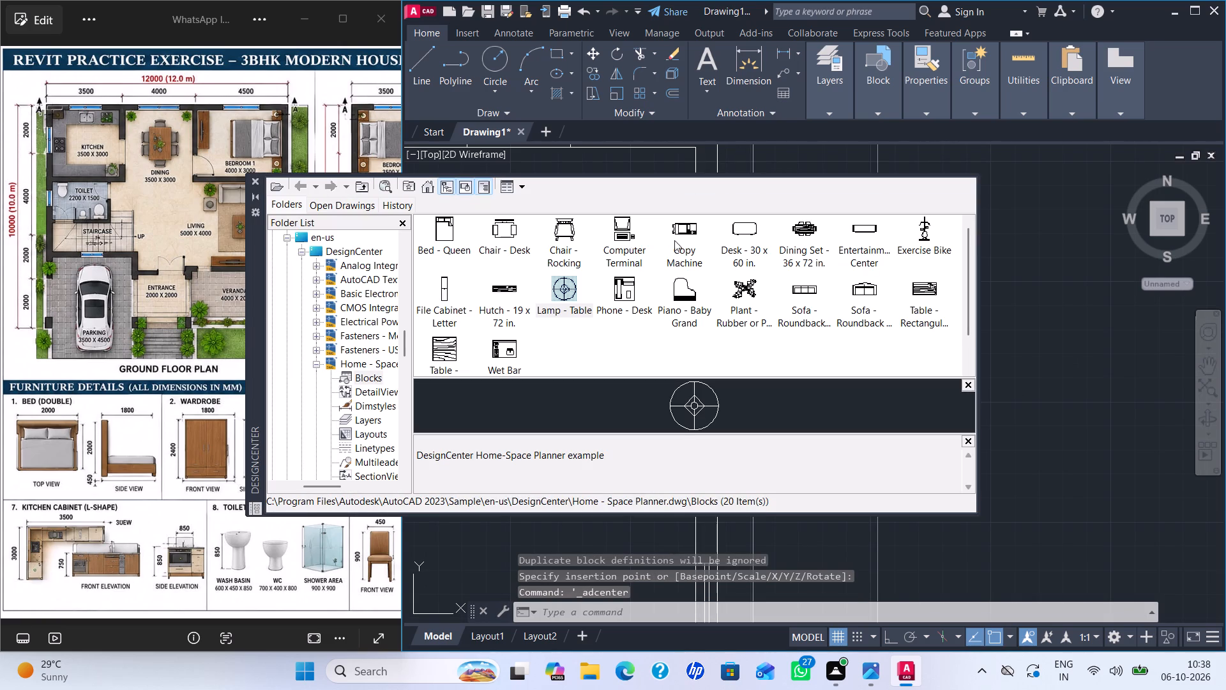
double_click(627, 295)
left_click(917, 433)
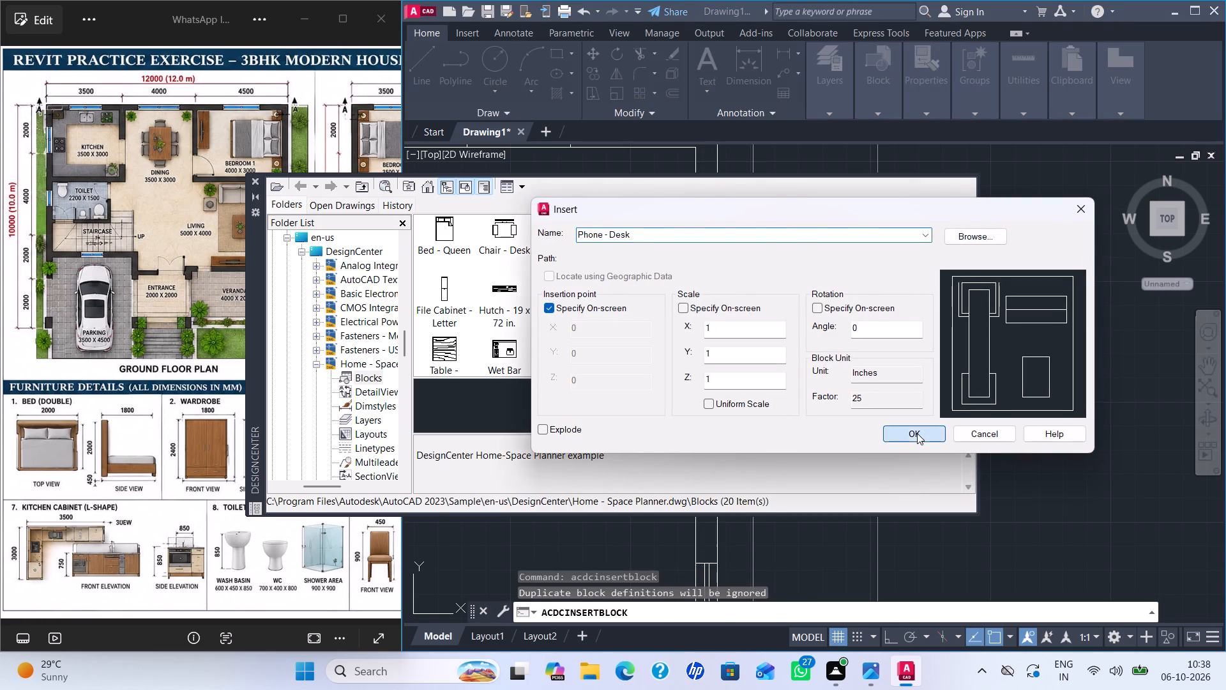
left_click(254, 176)
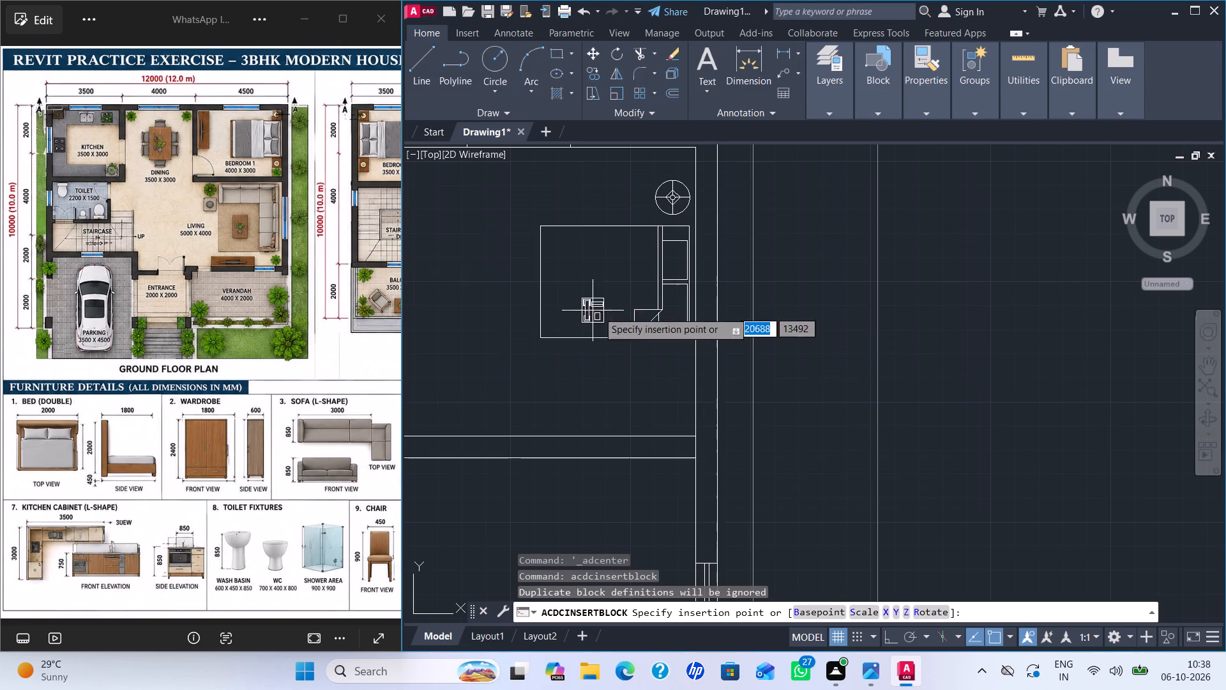
scroll(676, 353, "up", 3)
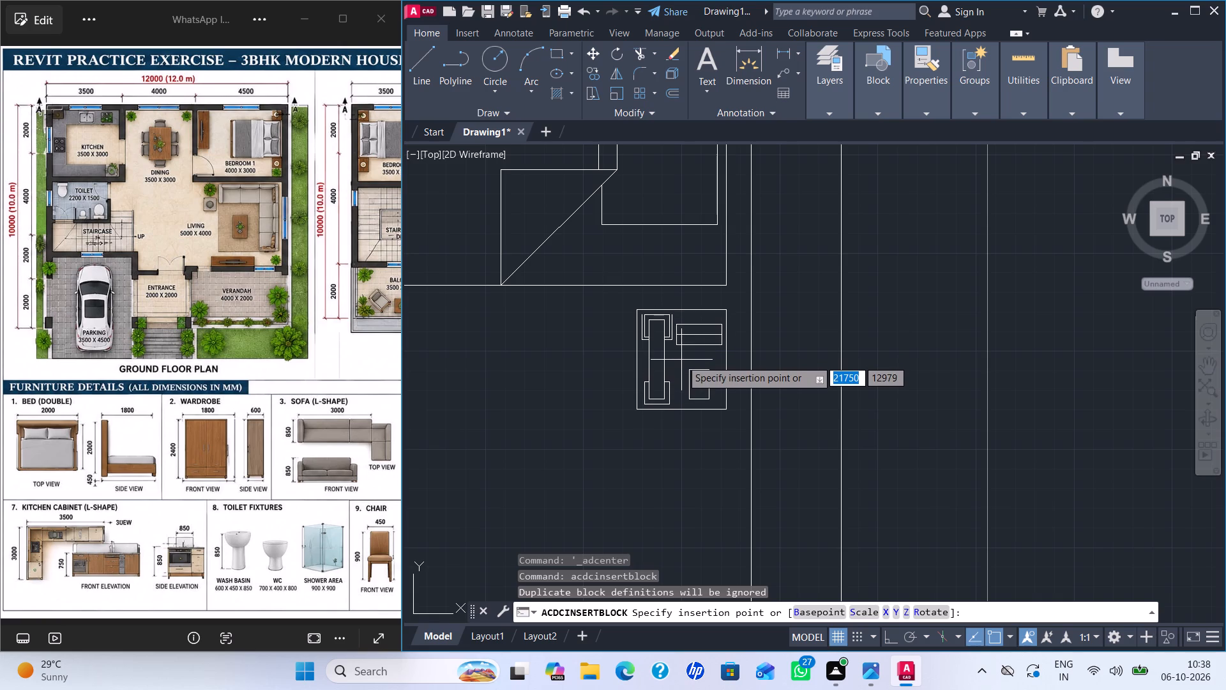
left_click(681, 361)
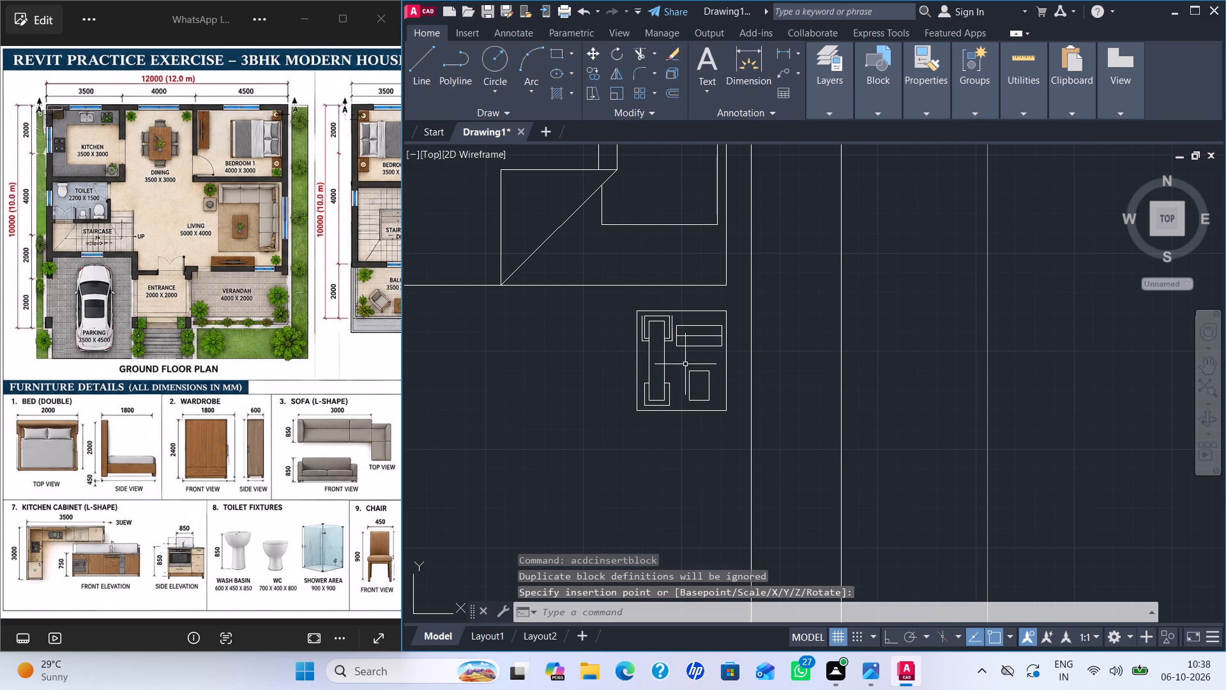
Scale the Phone - Desk block up slightly about its lower left corner.
scroll(746, 388, "down", 3)
scroll(816, 422, "down", 1)
scroll(819, 422, "up", 4)
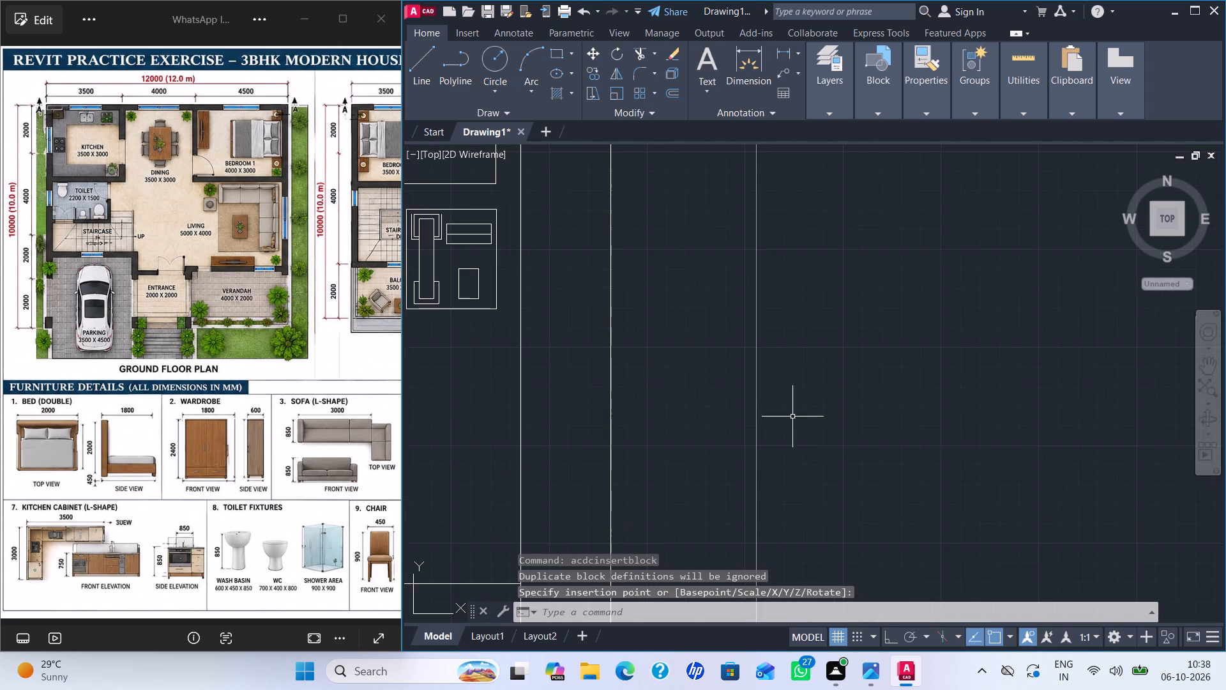
scroll(627, 360, "down", 1)
left_click(510, 266)
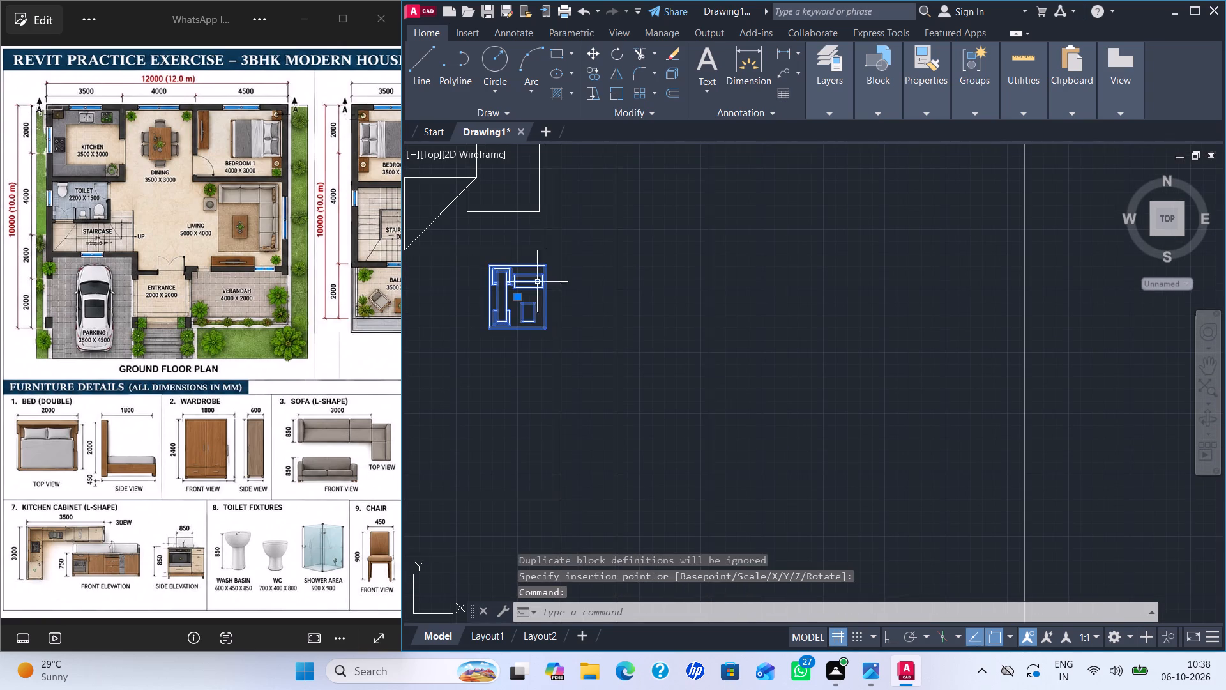
key("s")
key("c")
key("Return")
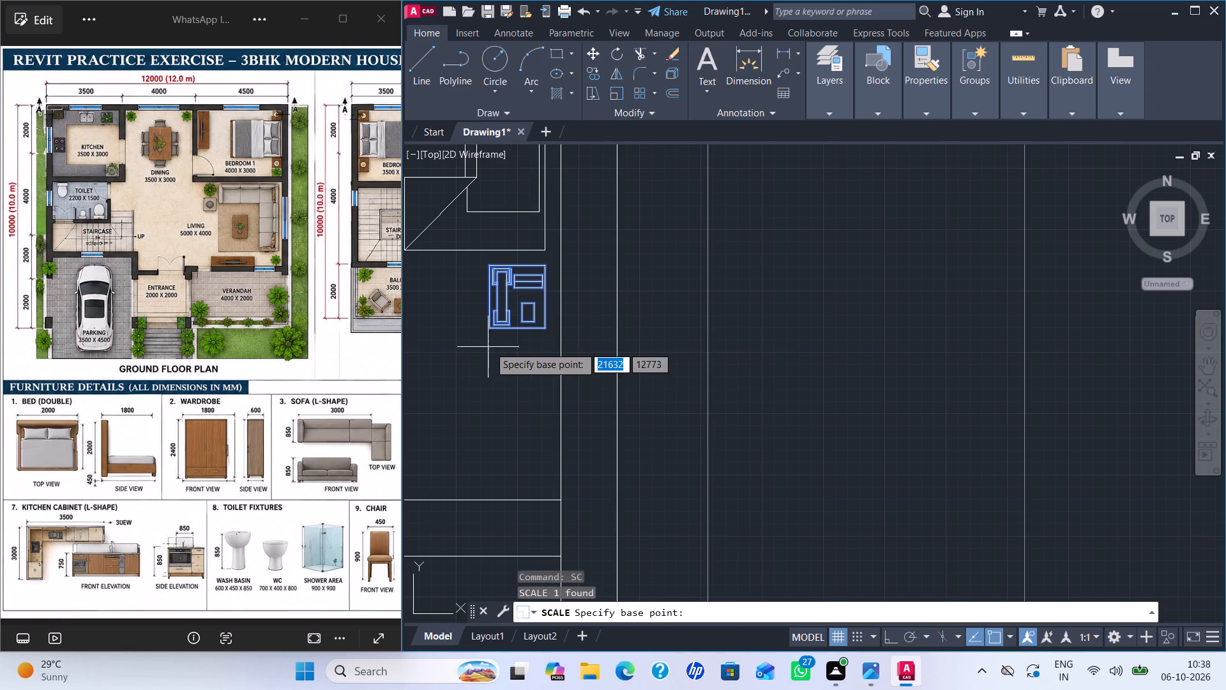
left_click(492, 330)
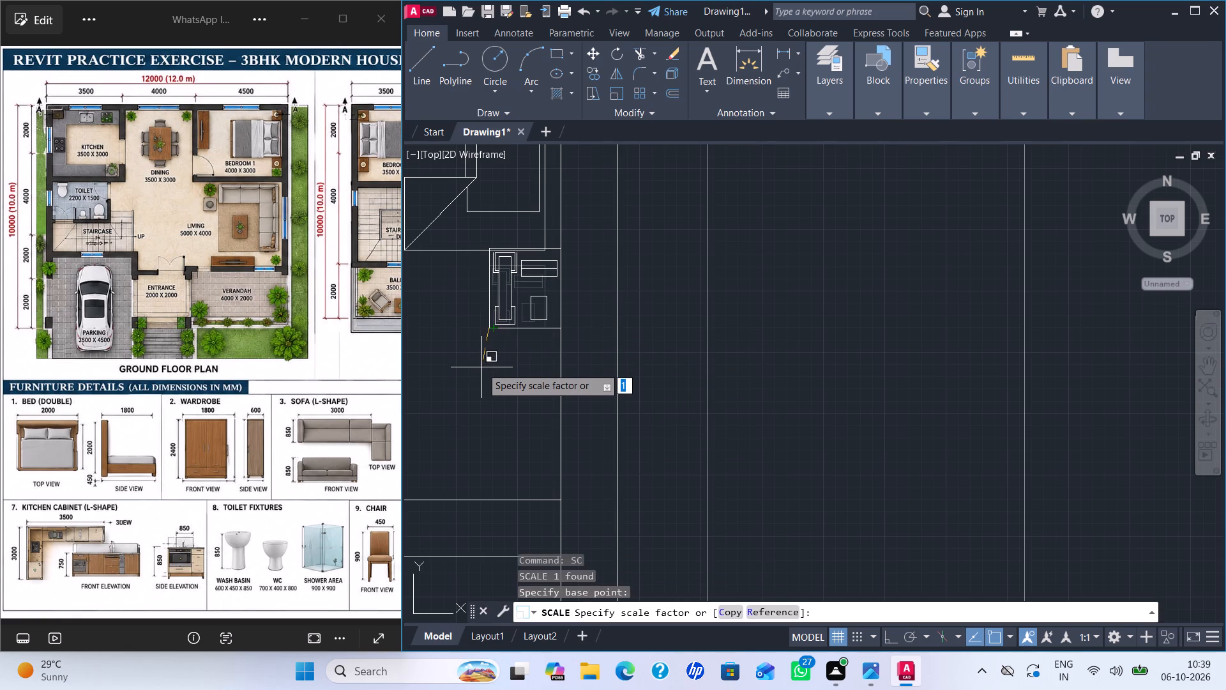
left_click(481, 367)
Shift the Phone - Desk block slightly down and left, clear of the bed and the right exterior wall.
left_click(494, 328)
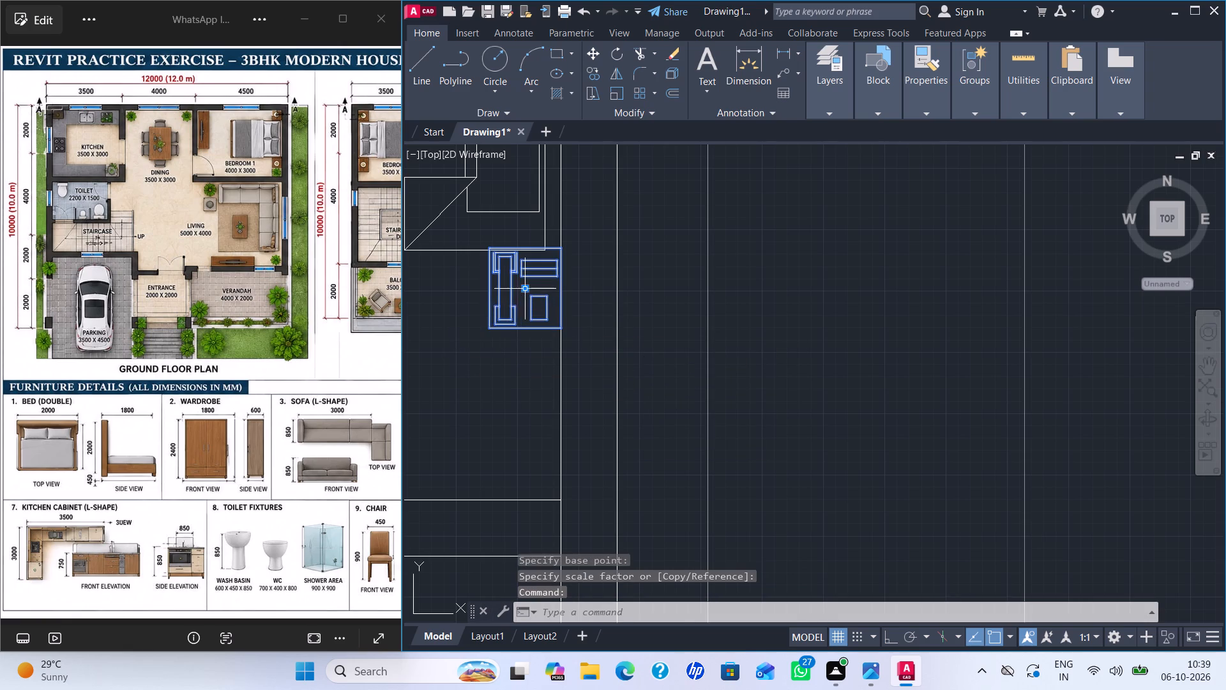
left_click(526, 290)
left_click(513, 303)
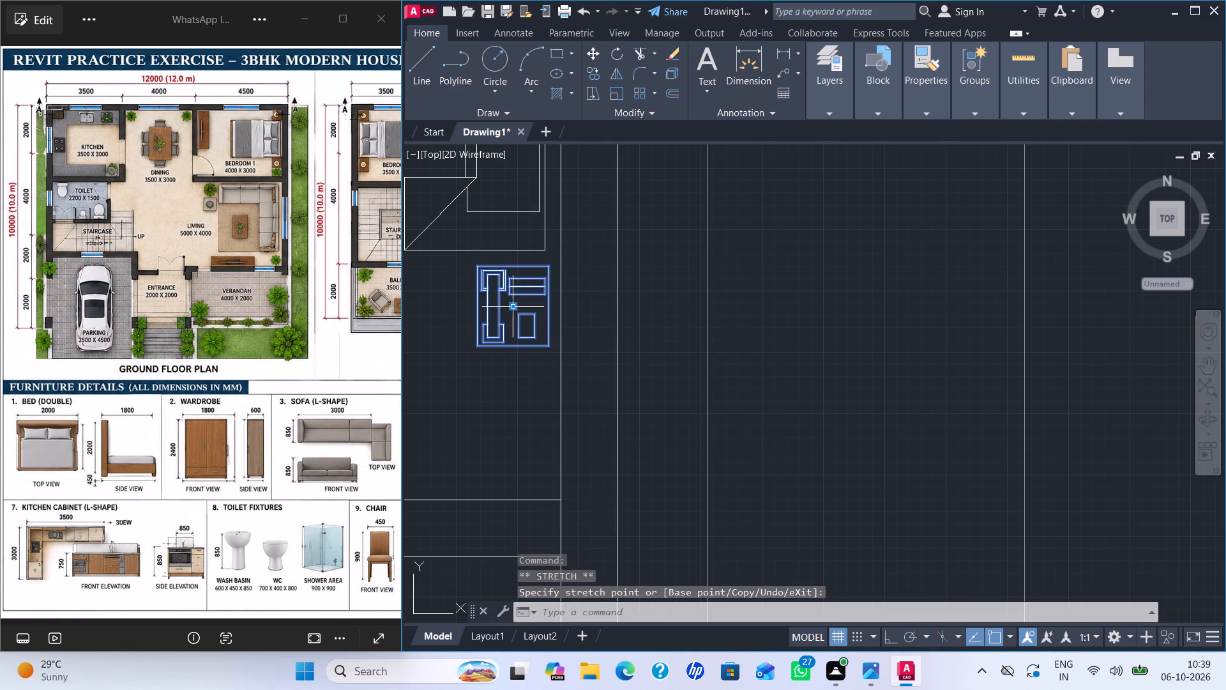
scroll(568, 339, "down", 3)
scroll(662, 353, "down", 1)
key("Escape")
key("Escape")
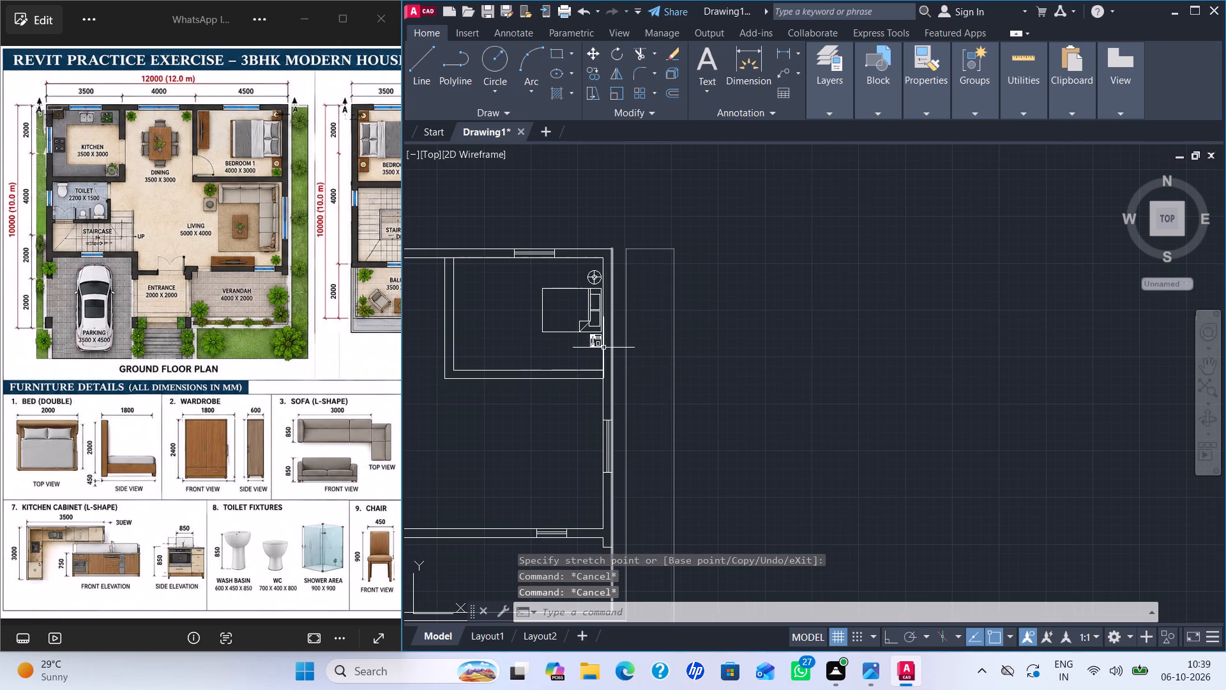
scroll(603, 347, "up", 2)
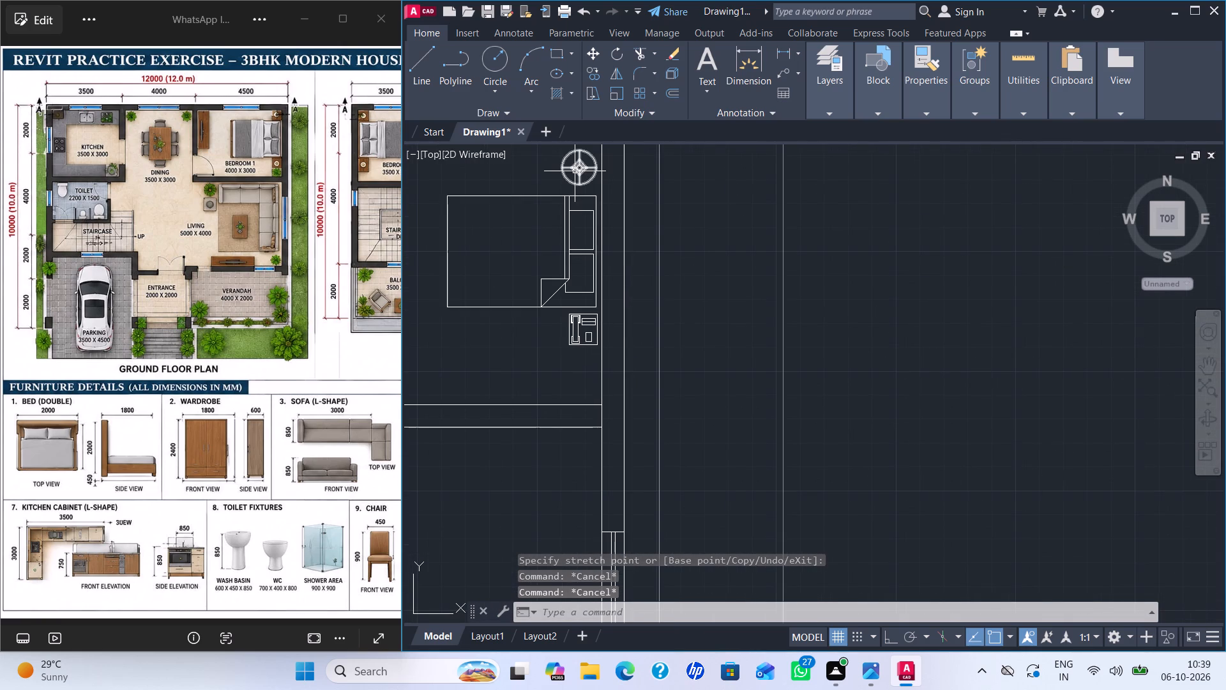
Shift the Lamp - Table block slightly down, closer to the bed's upper edge in Bedroom 1.
left_click(575, 171)
scroll(579, 169, "up", 3)
left_click(577, 162)
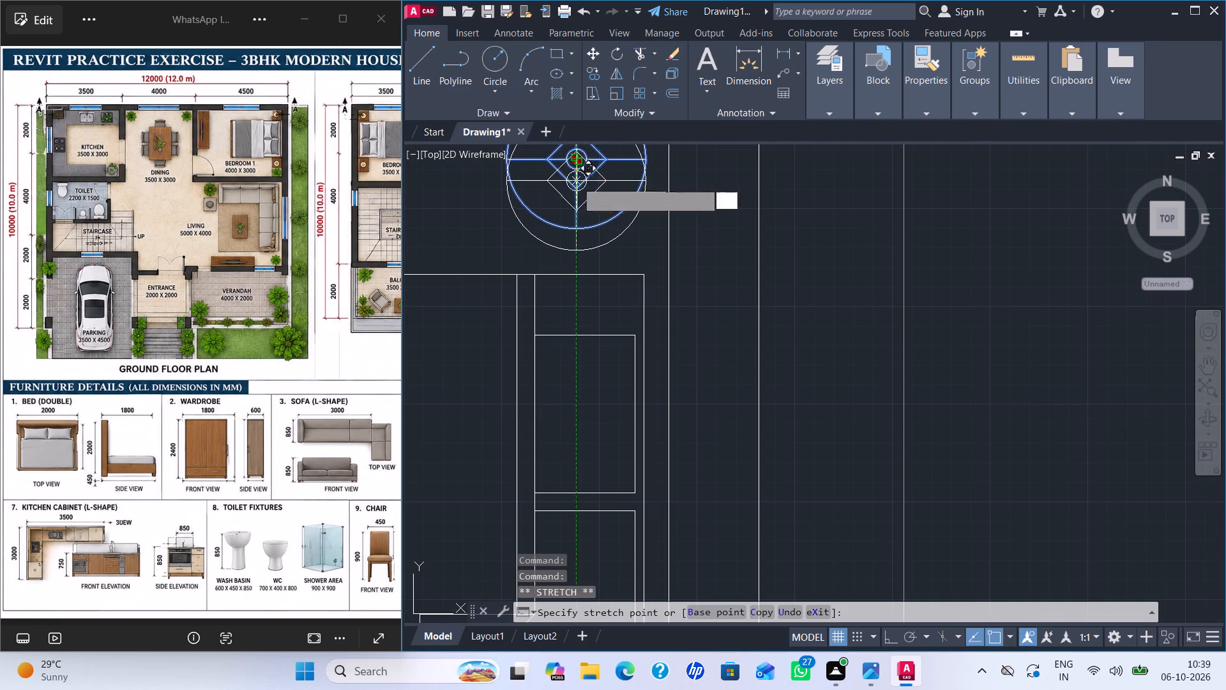
left_click(577, 182)
key("Escape")
scroll(739, 295, "down", 3)
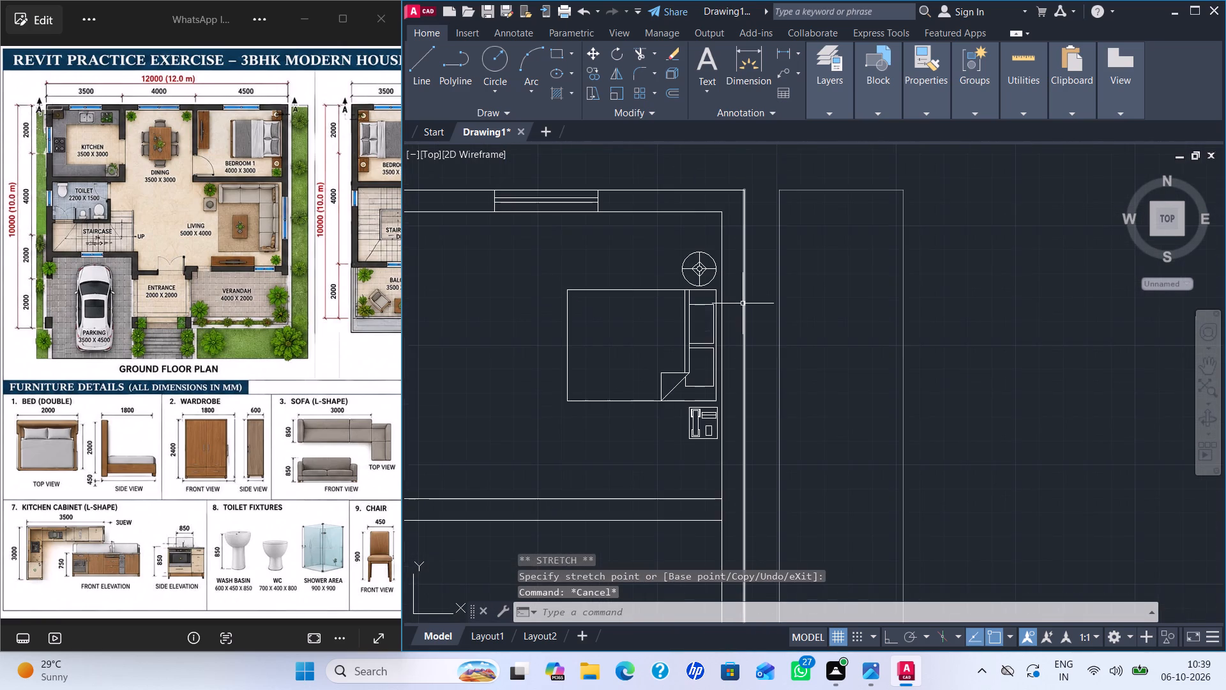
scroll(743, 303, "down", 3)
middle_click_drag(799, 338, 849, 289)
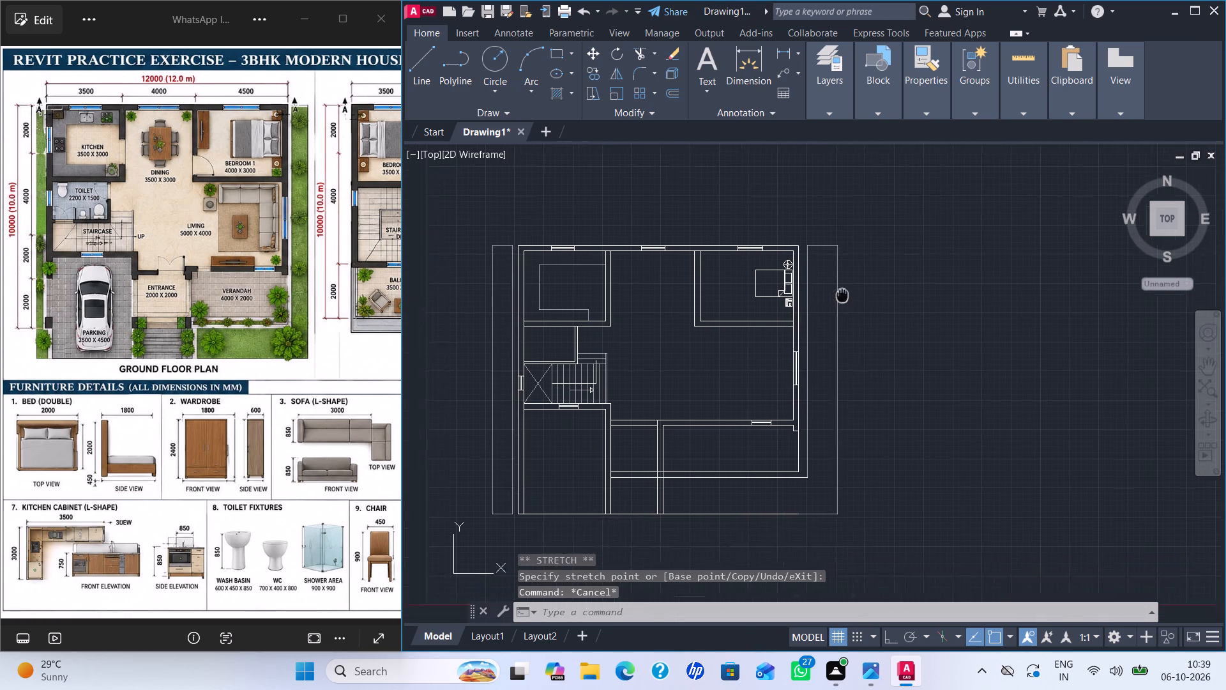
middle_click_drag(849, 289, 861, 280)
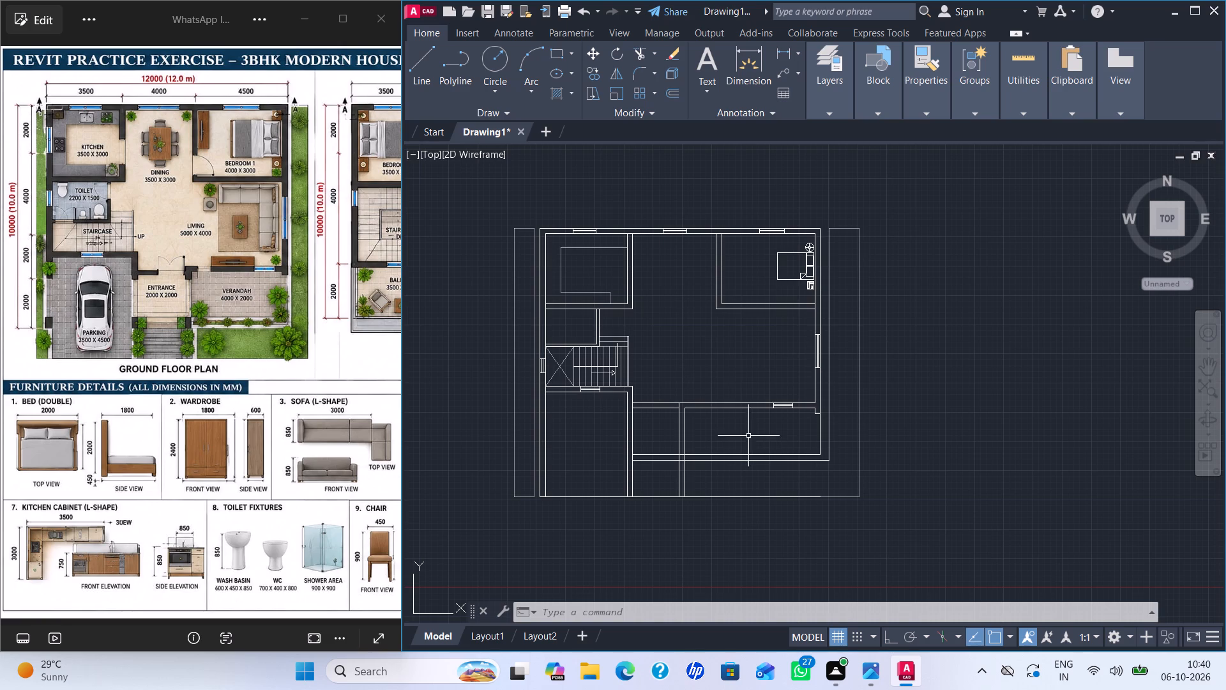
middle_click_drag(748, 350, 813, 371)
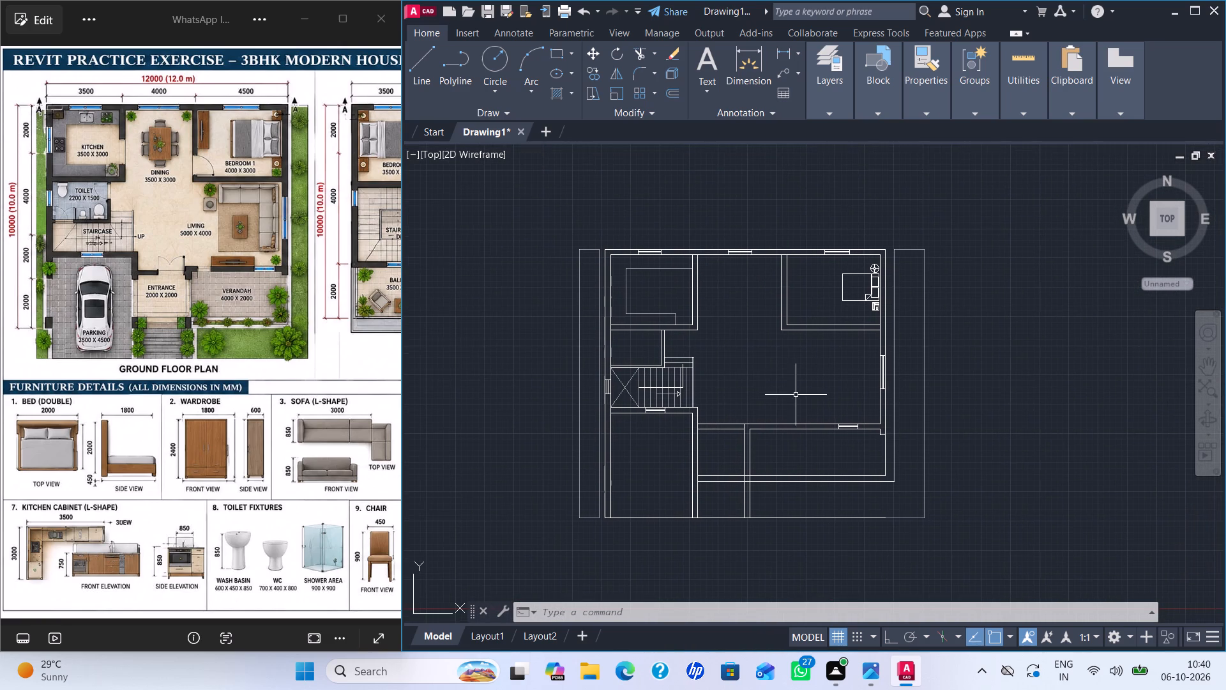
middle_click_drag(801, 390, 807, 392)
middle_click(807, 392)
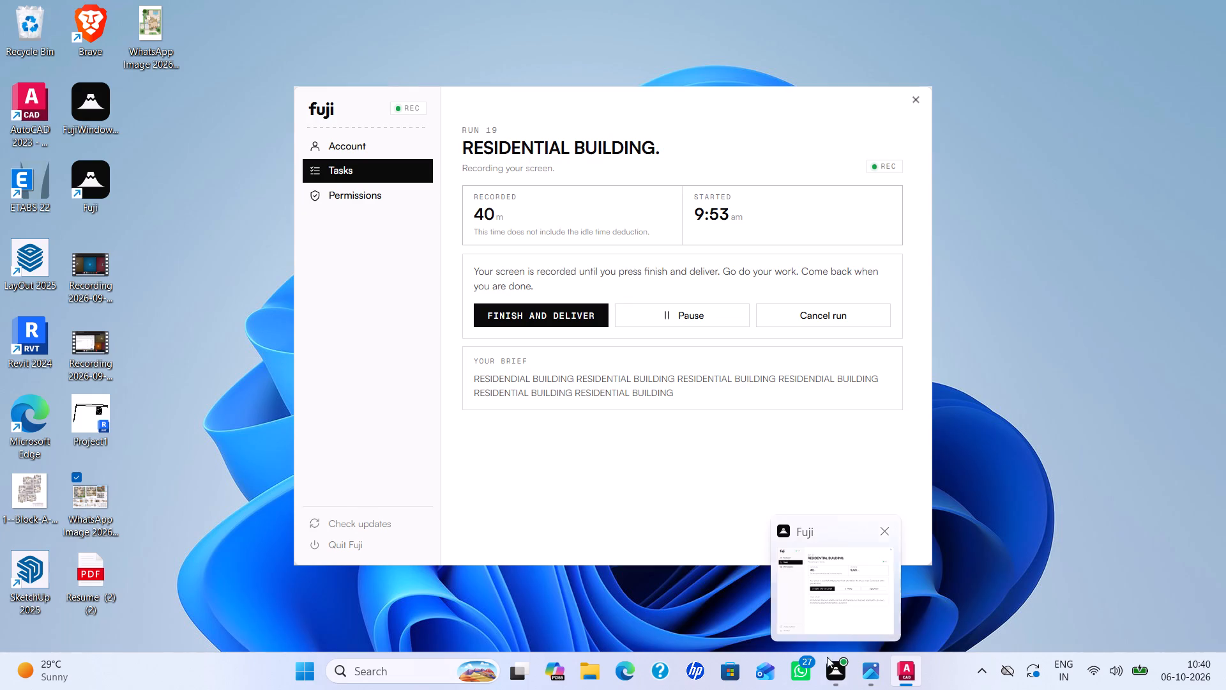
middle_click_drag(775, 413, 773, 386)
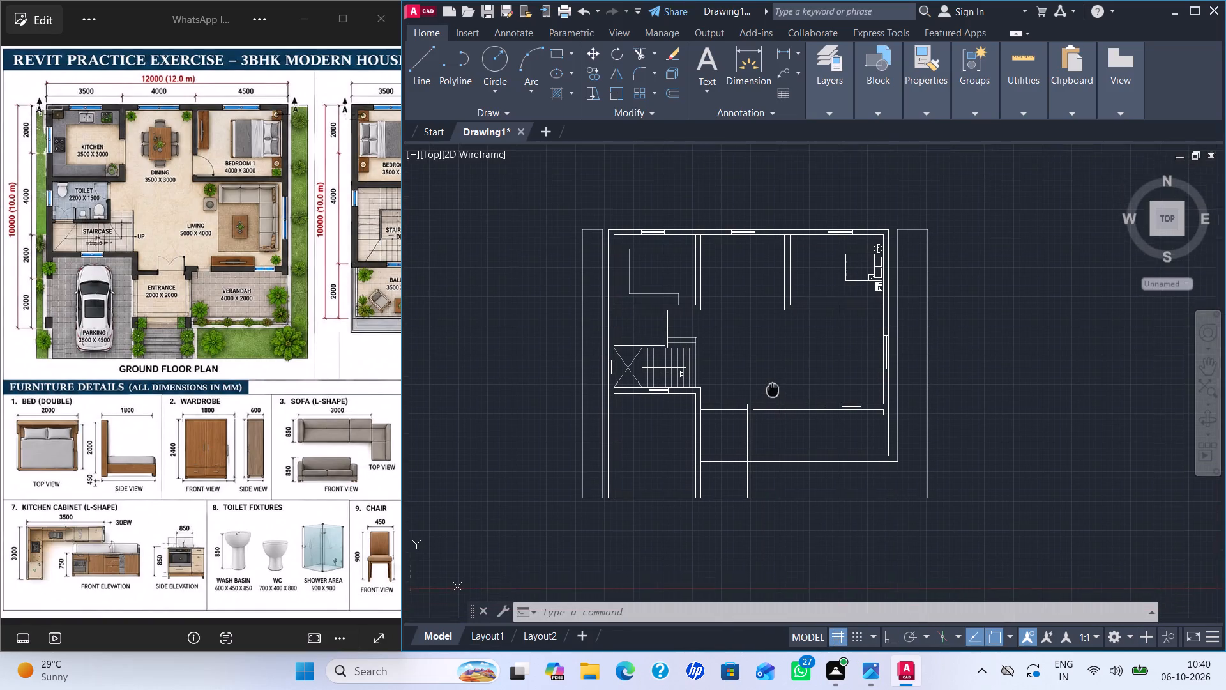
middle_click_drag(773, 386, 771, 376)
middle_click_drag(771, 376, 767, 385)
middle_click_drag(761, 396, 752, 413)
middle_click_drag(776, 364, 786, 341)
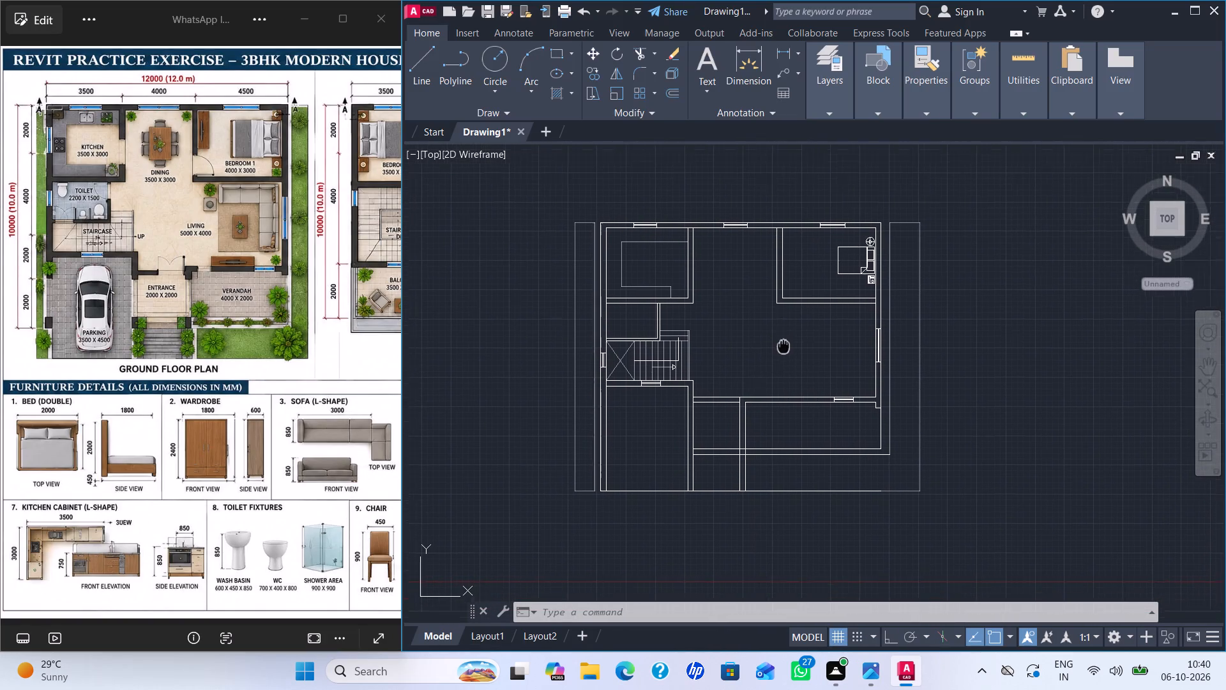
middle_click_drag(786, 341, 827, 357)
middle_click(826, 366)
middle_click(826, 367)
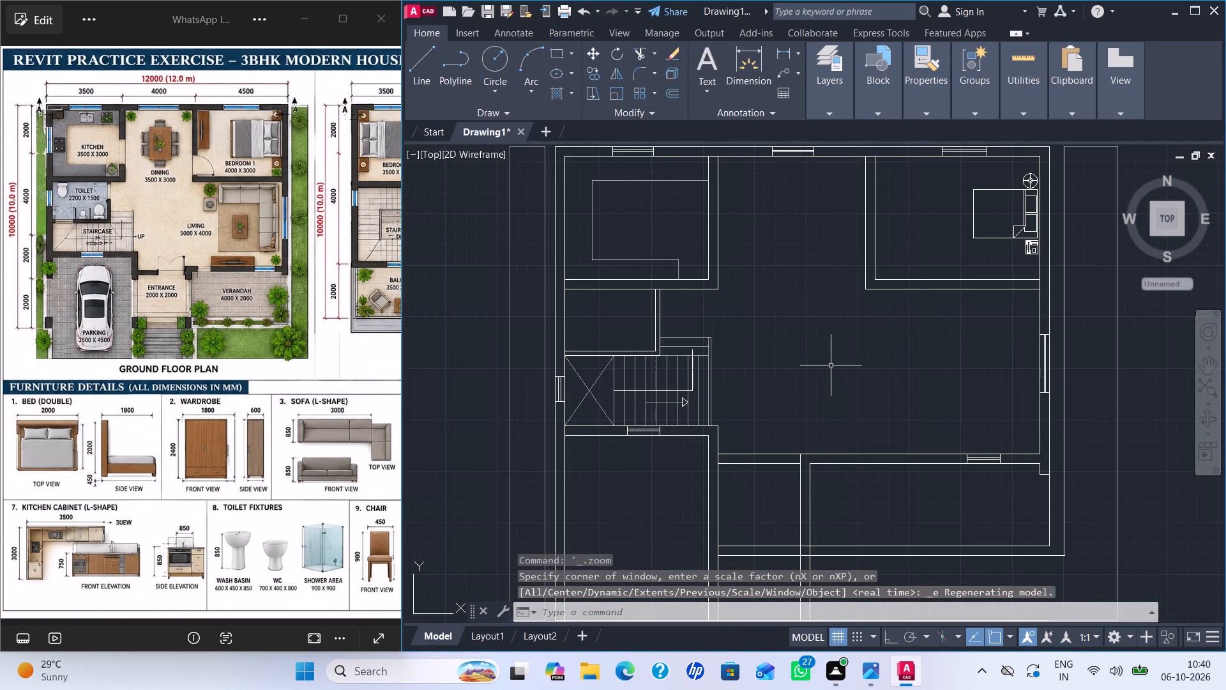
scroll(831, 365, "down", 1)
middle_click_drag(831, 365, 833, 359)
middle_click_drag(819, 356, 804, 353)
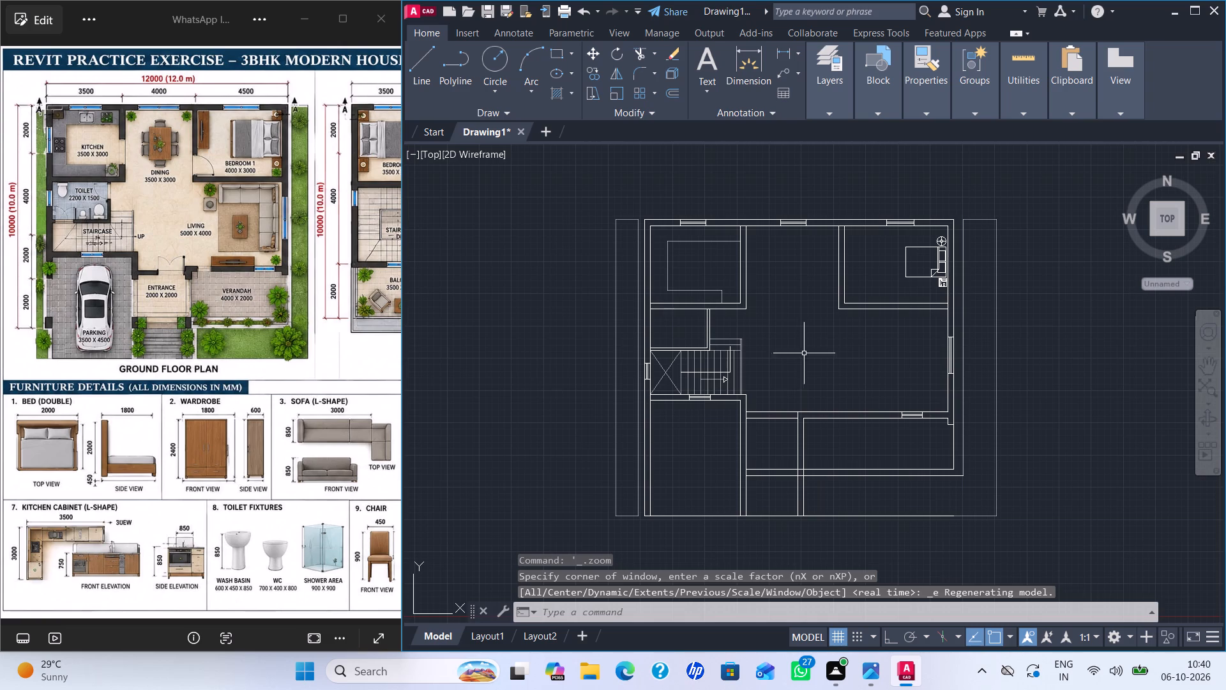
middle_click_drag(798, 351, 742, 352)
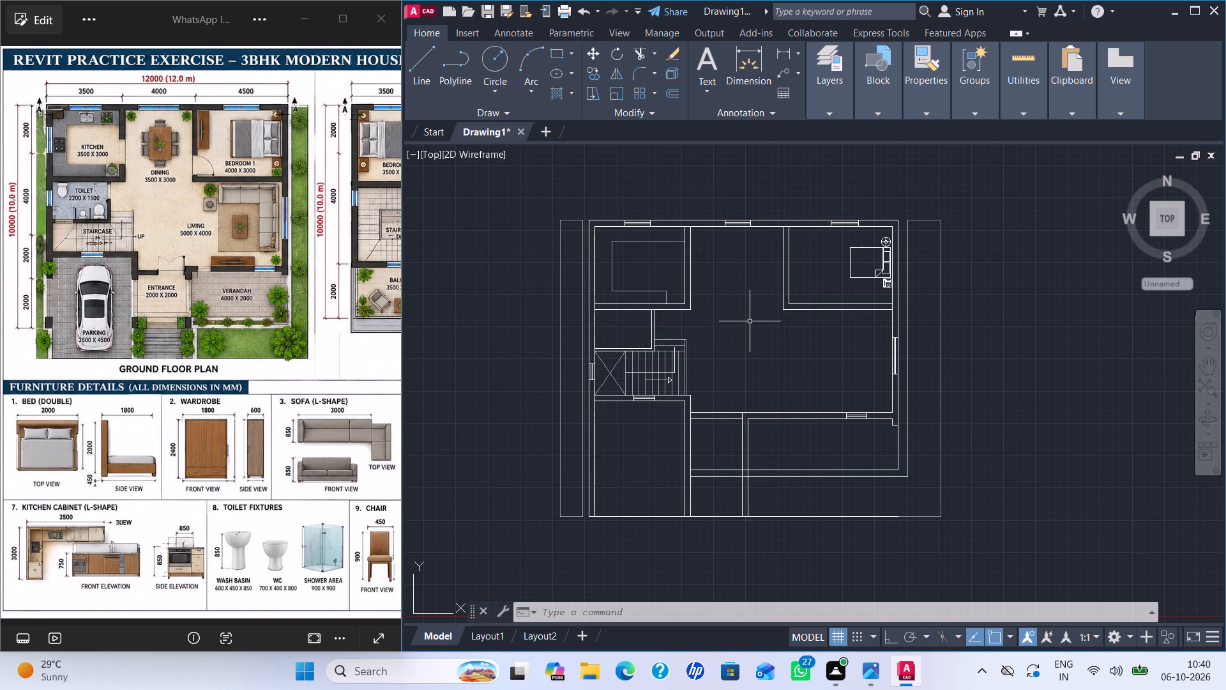
Insert the Dining Set - 36 x 72 in. block from DesignCenter in the dining area between the kitchen and Bedroom 1, at scale 1.
key("ctrl+2")
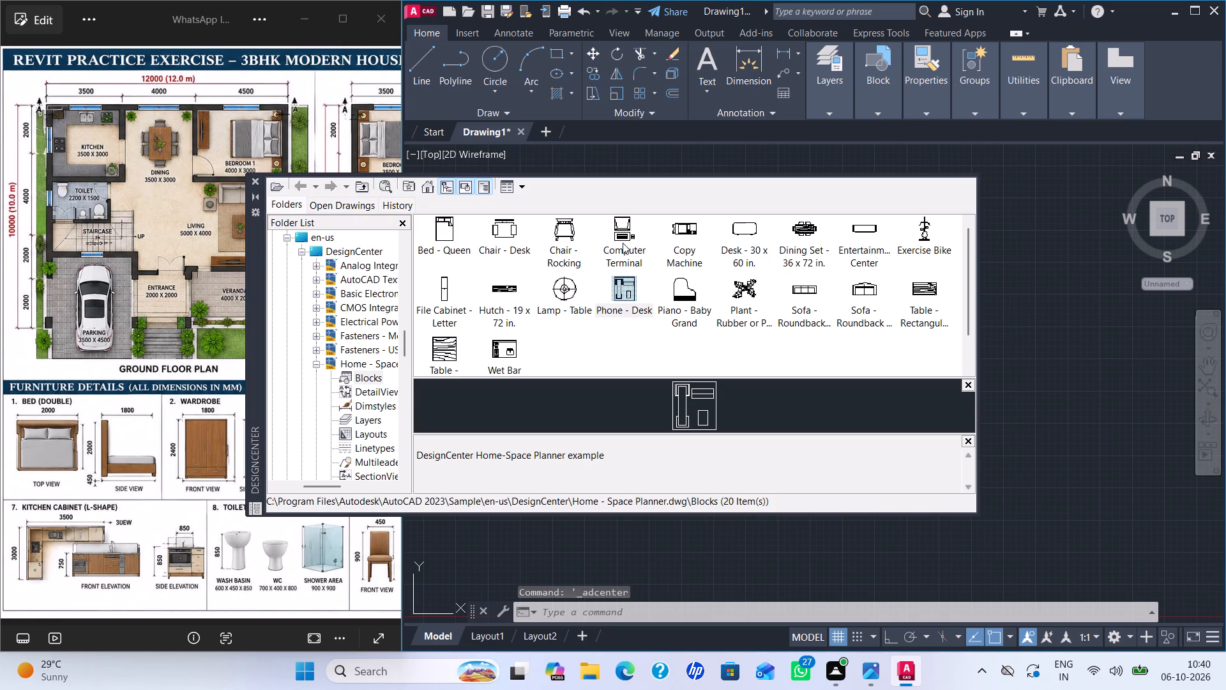
double_click(806, 228)
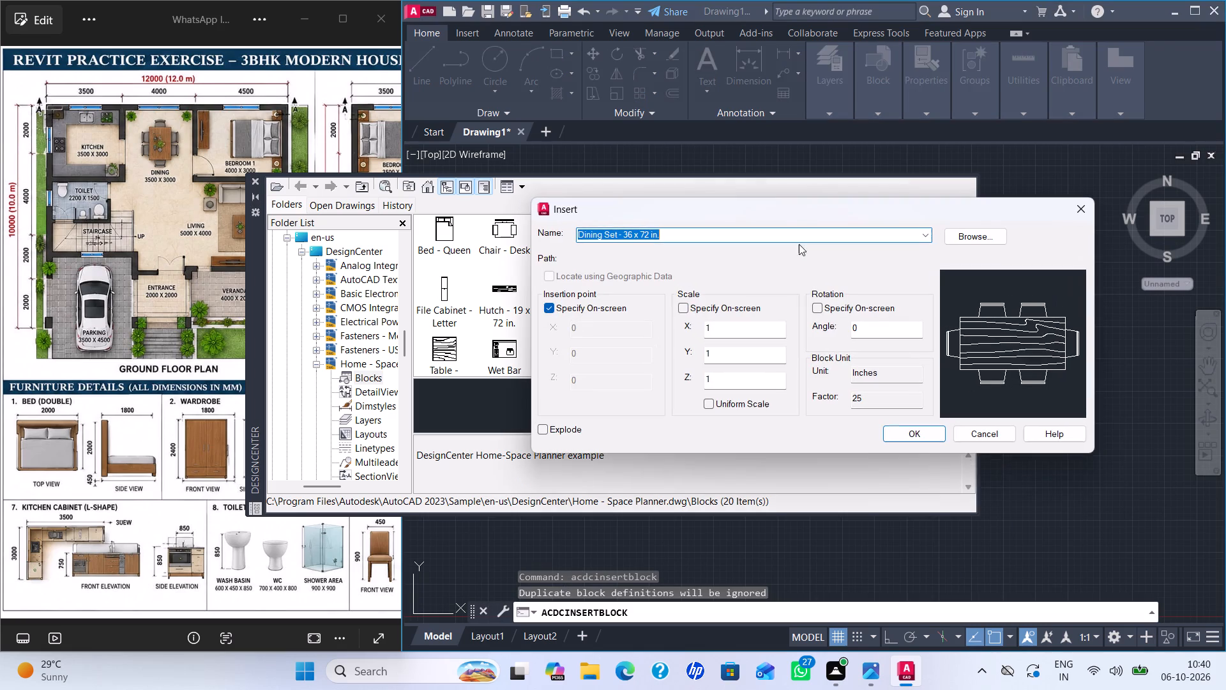
left_click(912, 432)
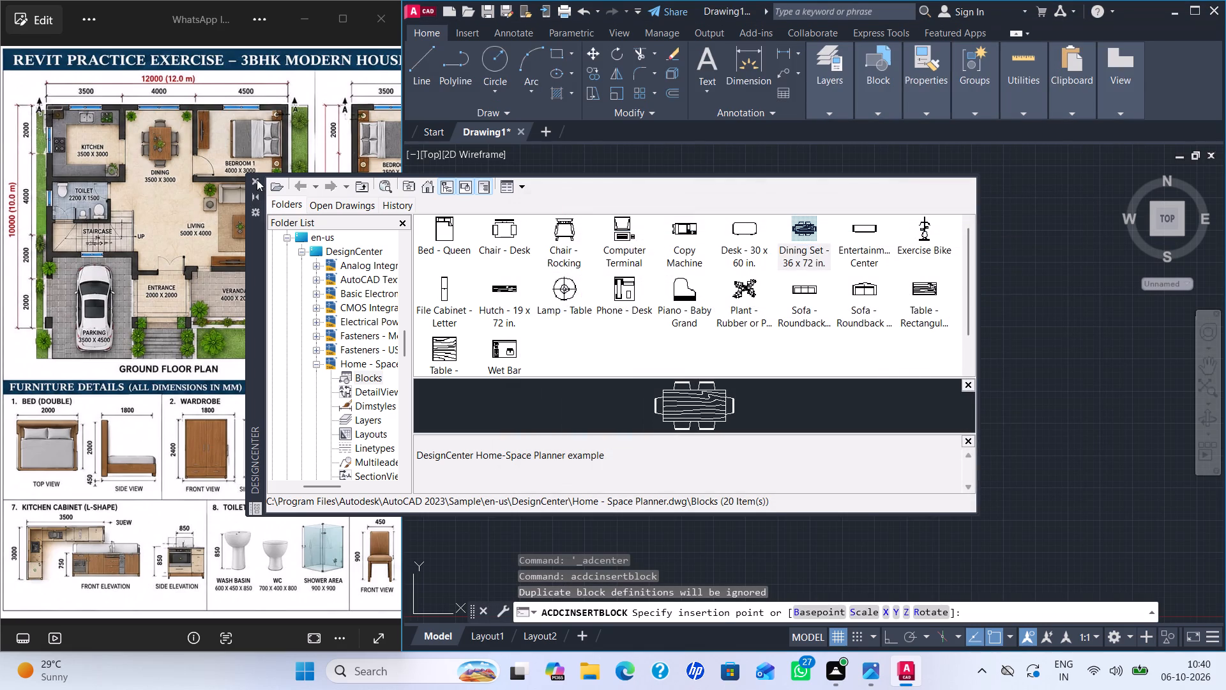
left_click(255, 176)
scroll(742, 278, "up", 2)
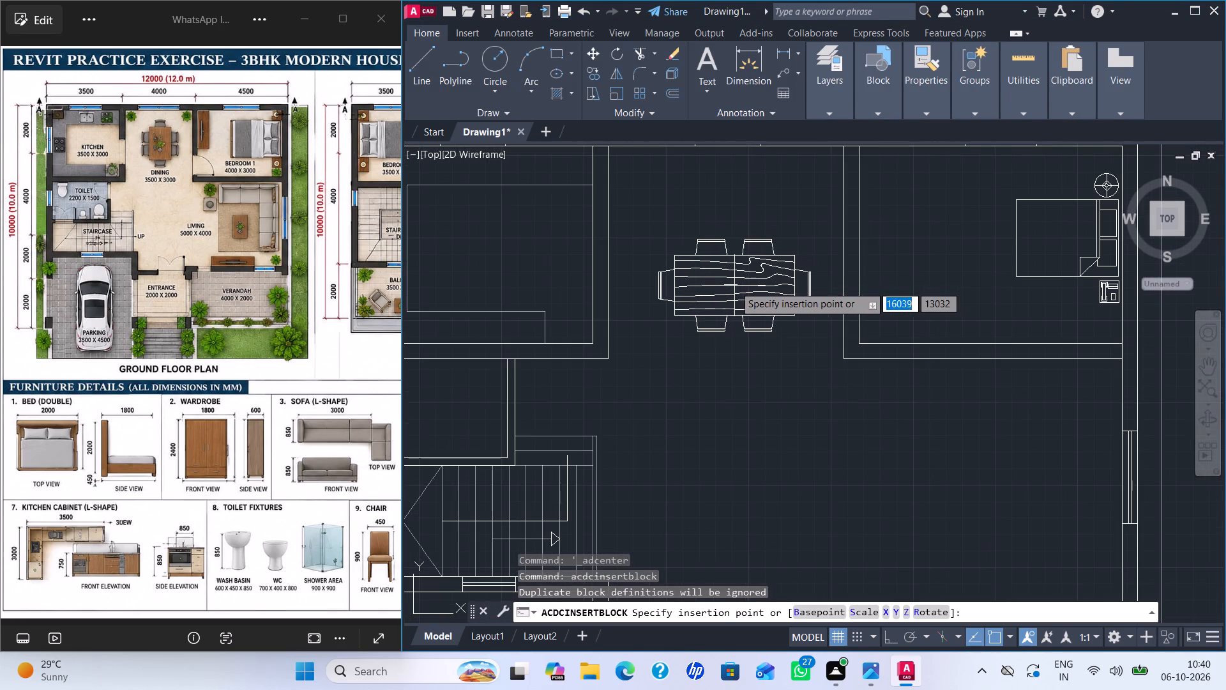
left_click(734, 286)
Rotate the dining set 90 degrees counterclockwise about its lower left chair corner so the table's length runs vertically.
left_click(736, 259)
left_click(729, 258)
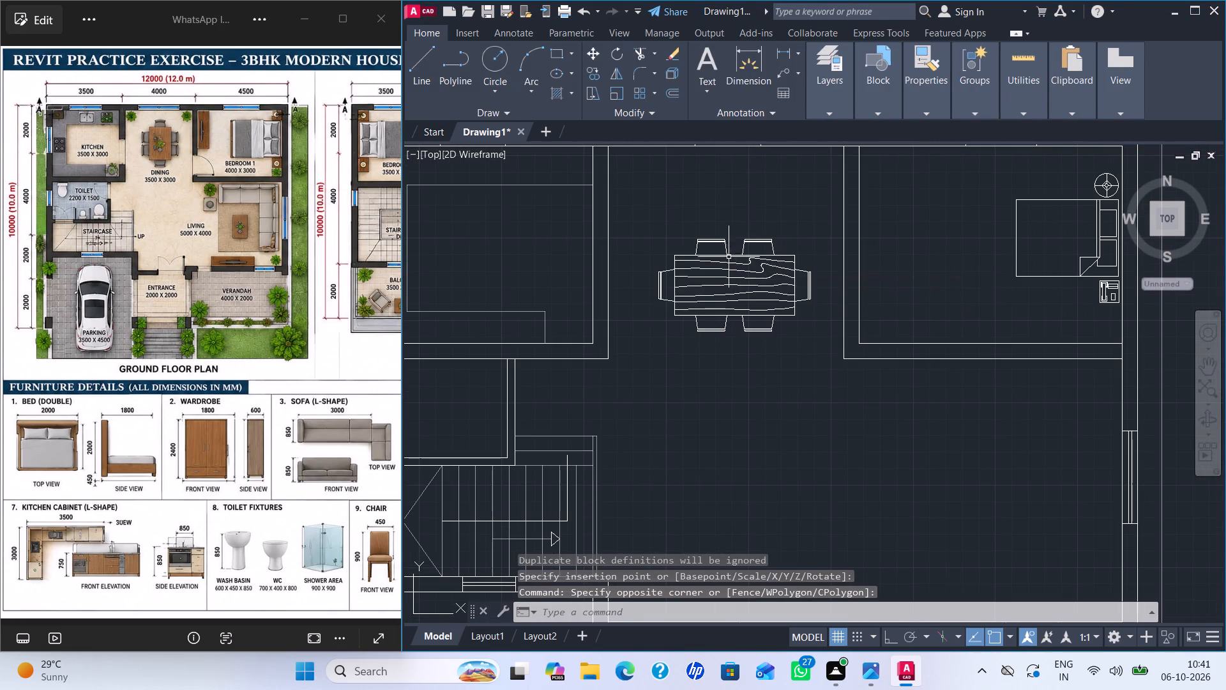
left_click(717, 252)
left_click(715, 253)
left_click(720, 260)
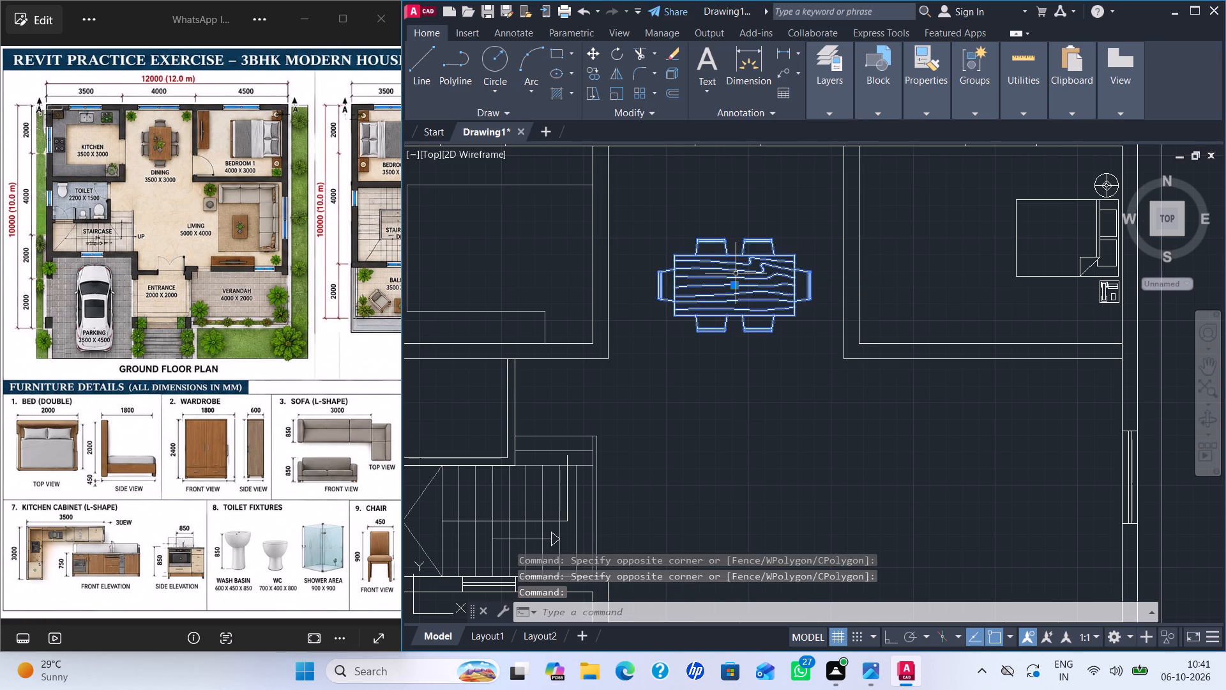
key("r")
key("o")
key("Return")
left_click(699, 331)
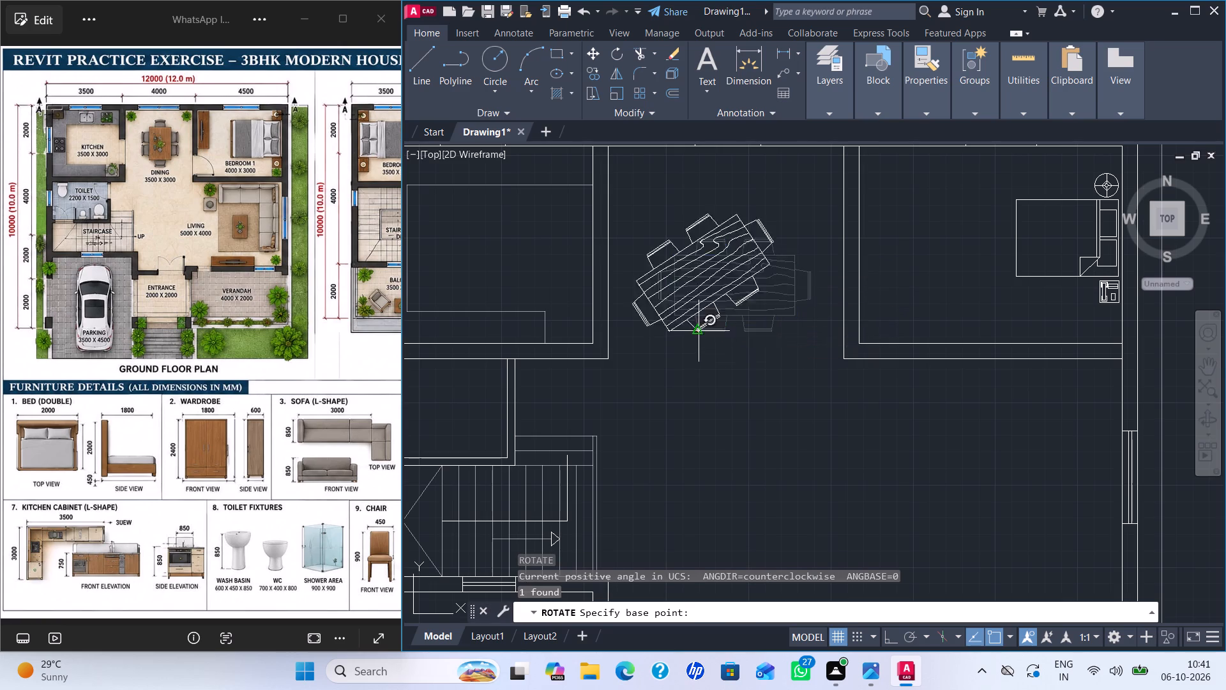
left_click(697, 178)
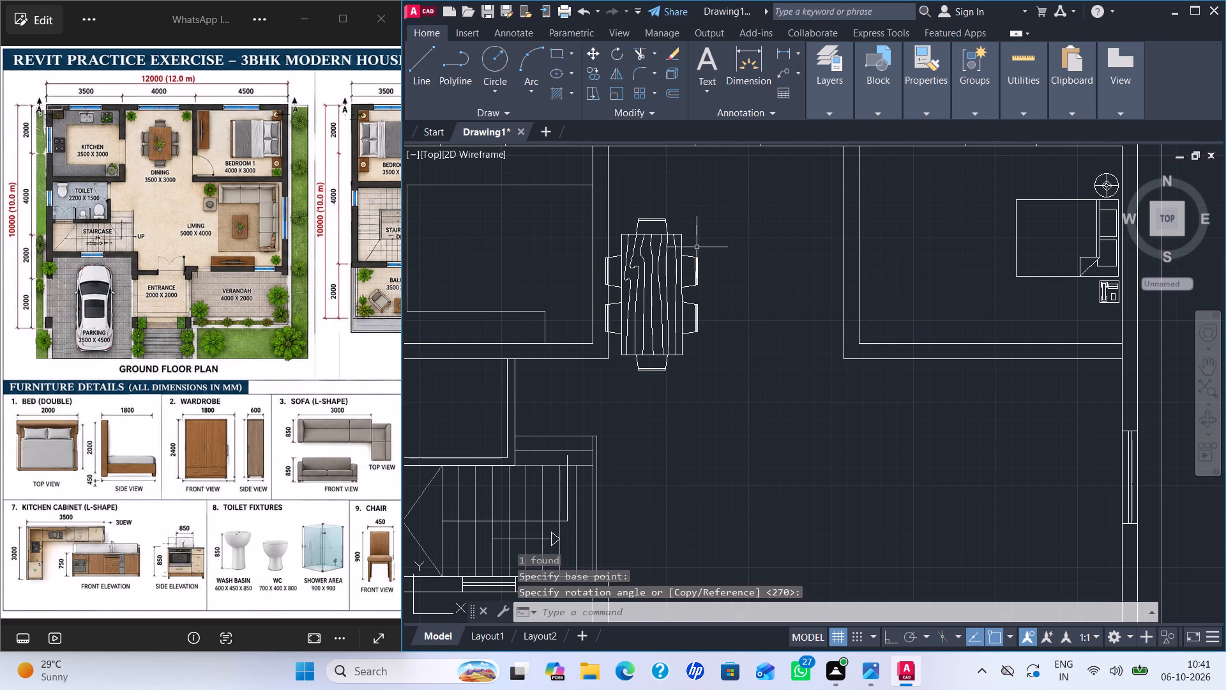
Move the dining set up and right, away from the kitchen wall to the middle of the dining area.
left_click(698, 264)
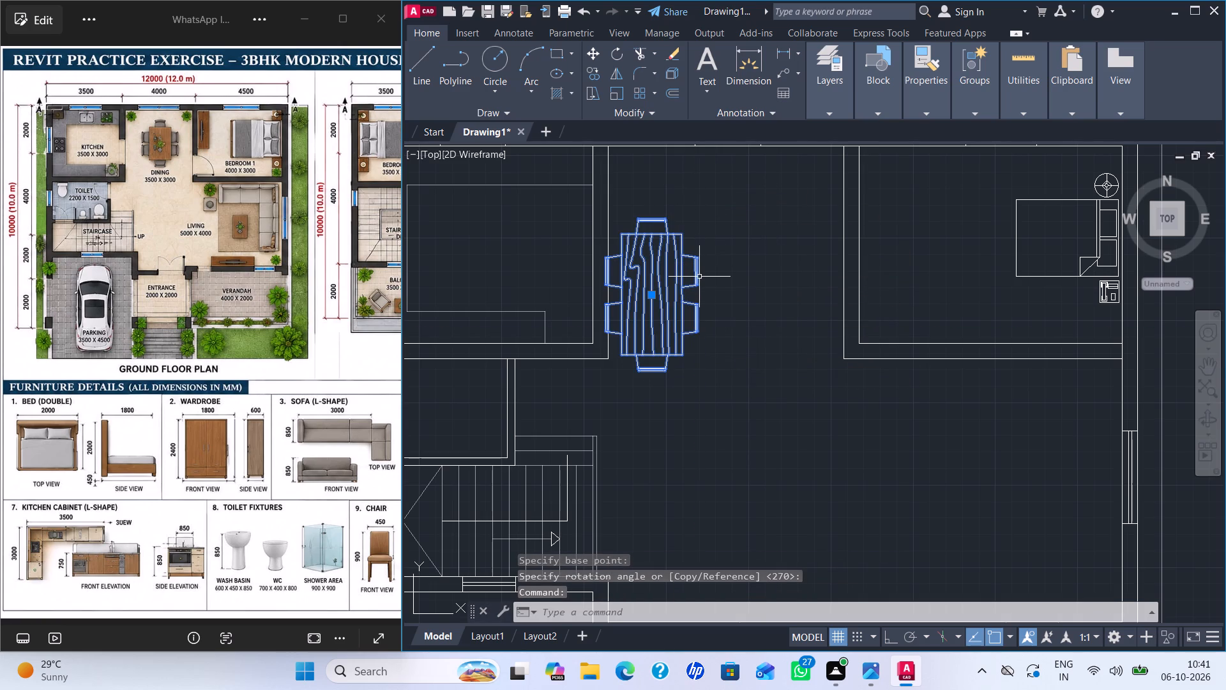
key("m")
key("Return")
left_click(701, 328)
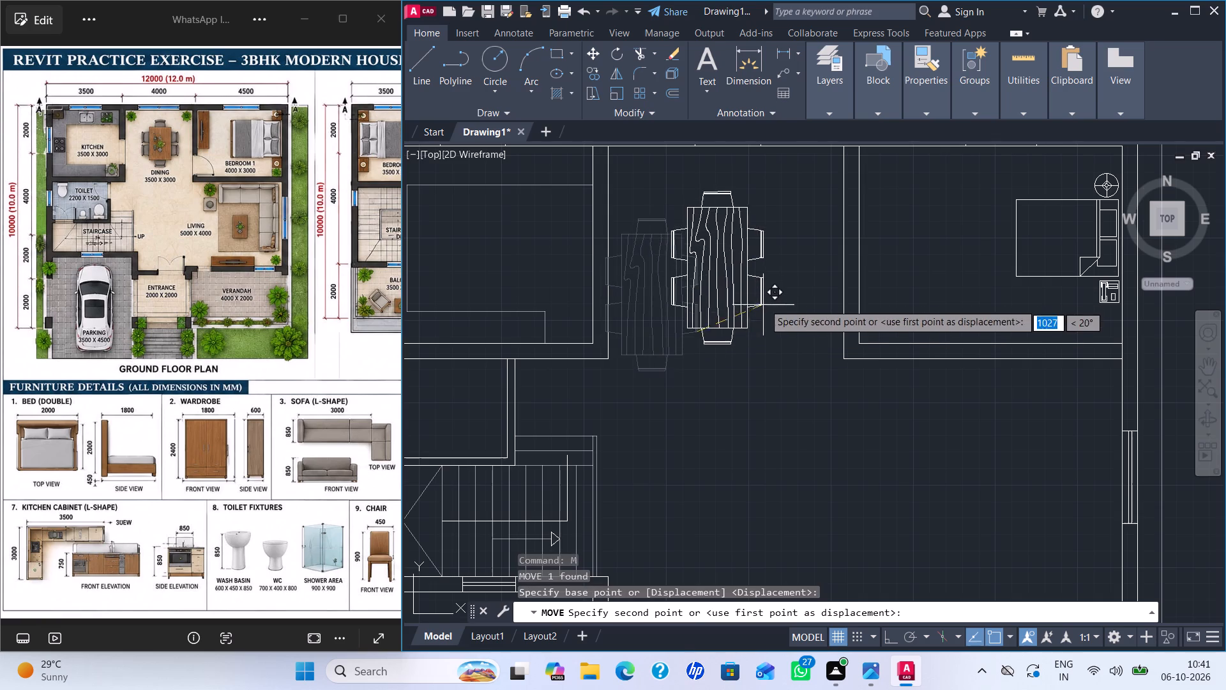
left_click(771, 284)
key("Escape")
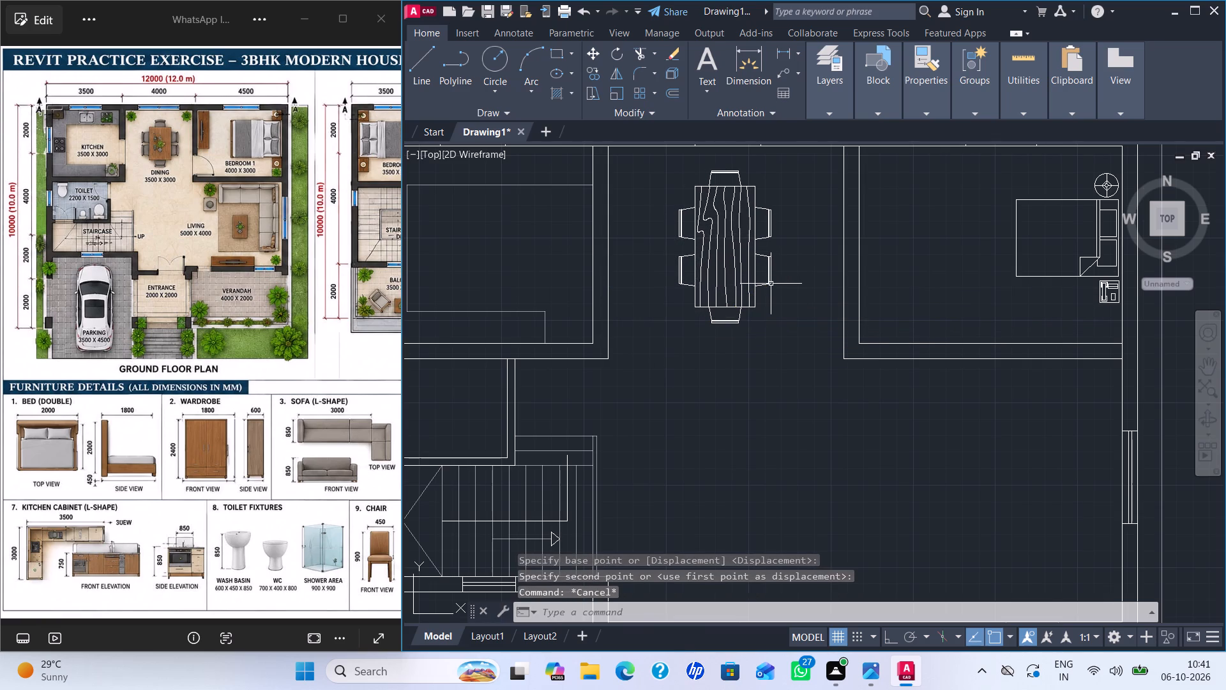
Scale the dining set down about the upper right corner of its table.
scroll(771, 284, "down", 2)
left_click(757, 261)
key("s")
key("c")
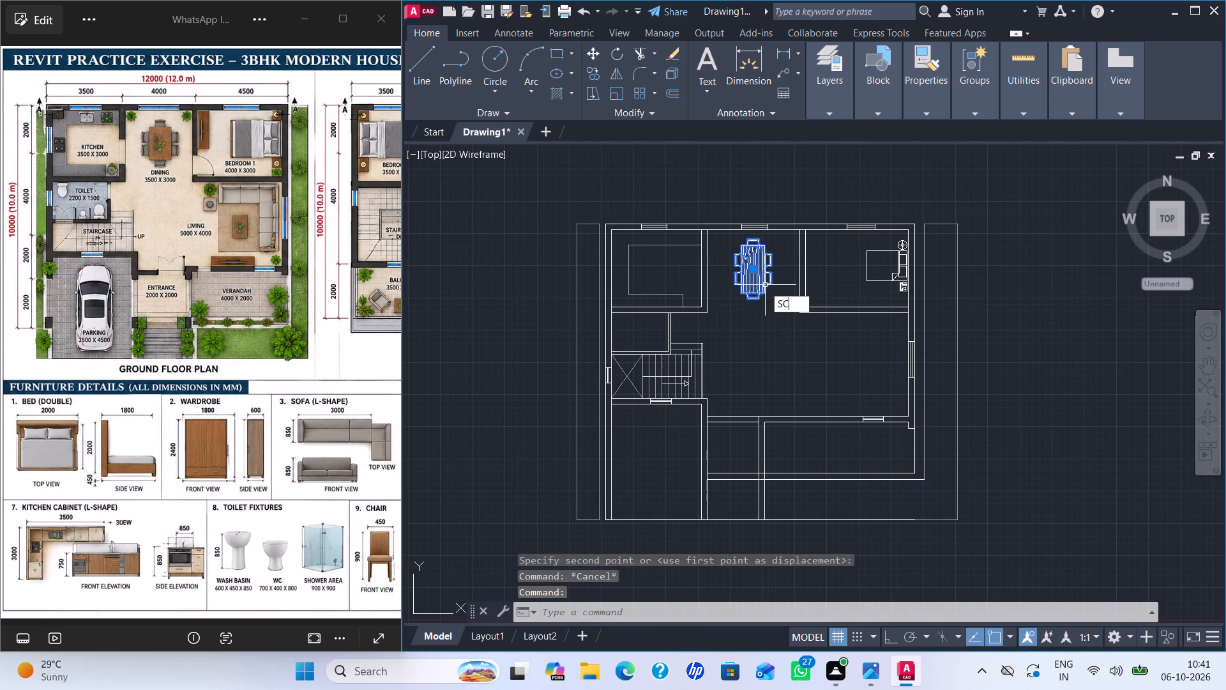
key("Return")
scroll(761, 286, "up", 2)
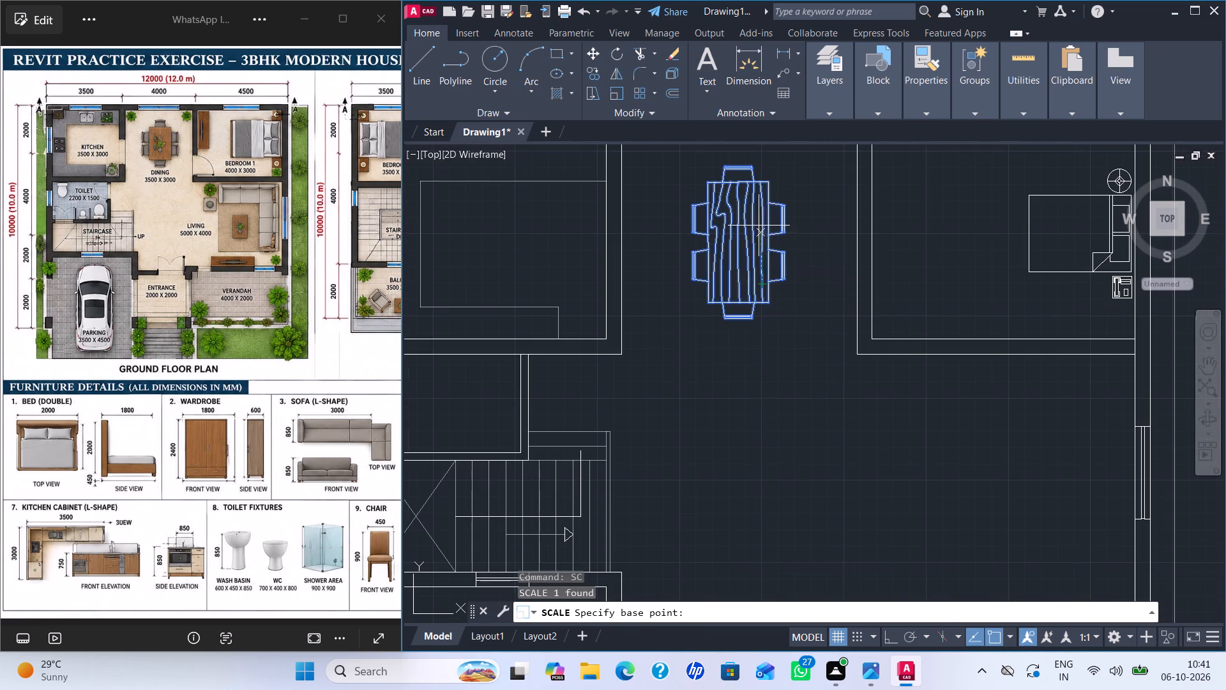
left_click(771, 183)
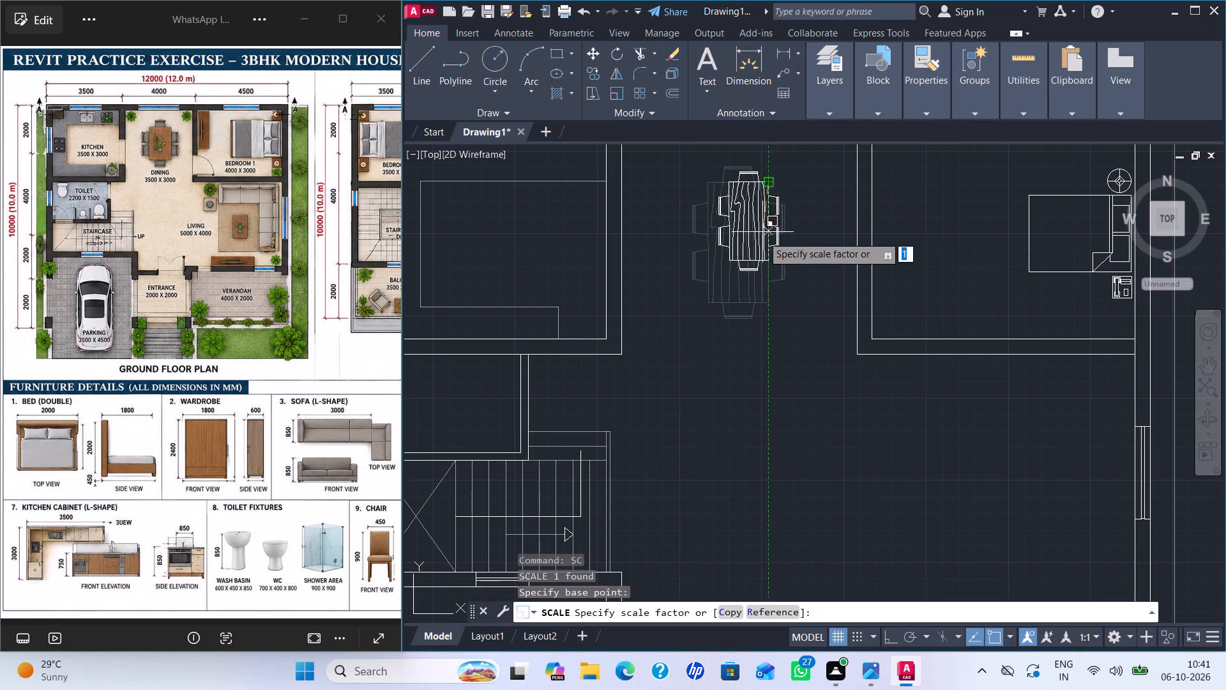
left_click(762, 236)
Shift the scaled dining set straight down within the dining area, away from the top exterior wall.
left_click(761, 220)
left_click(750, 226)
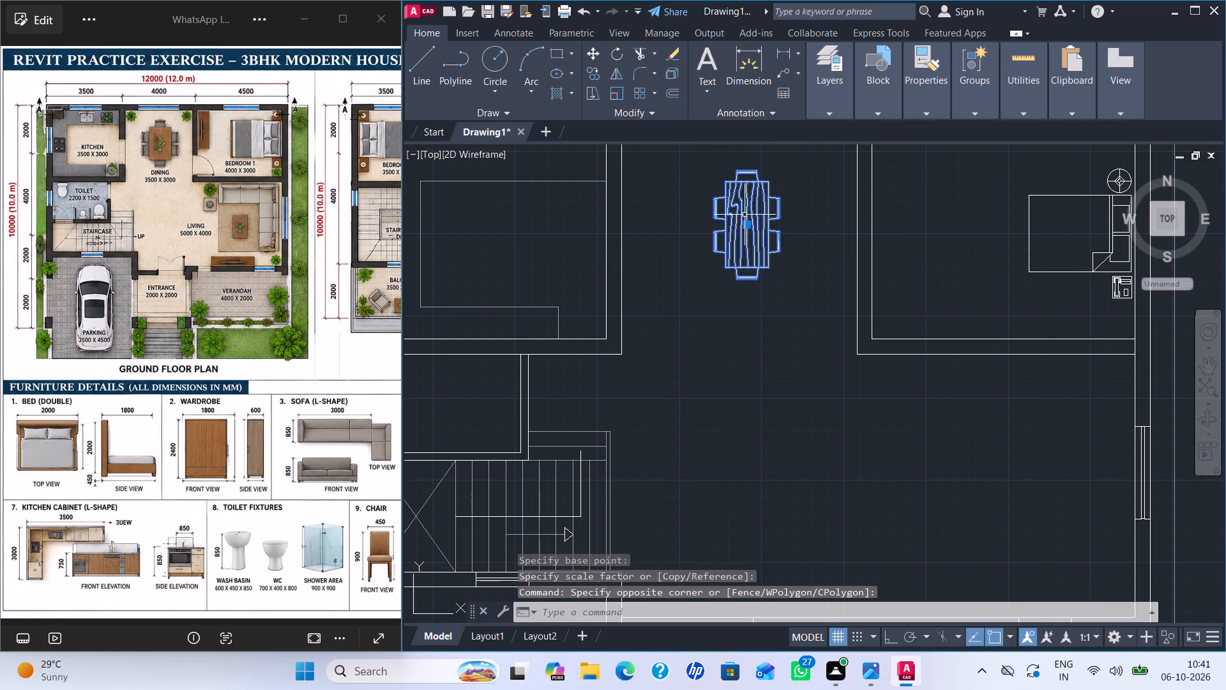
left_click(747, 228)
left_click(750, 275)
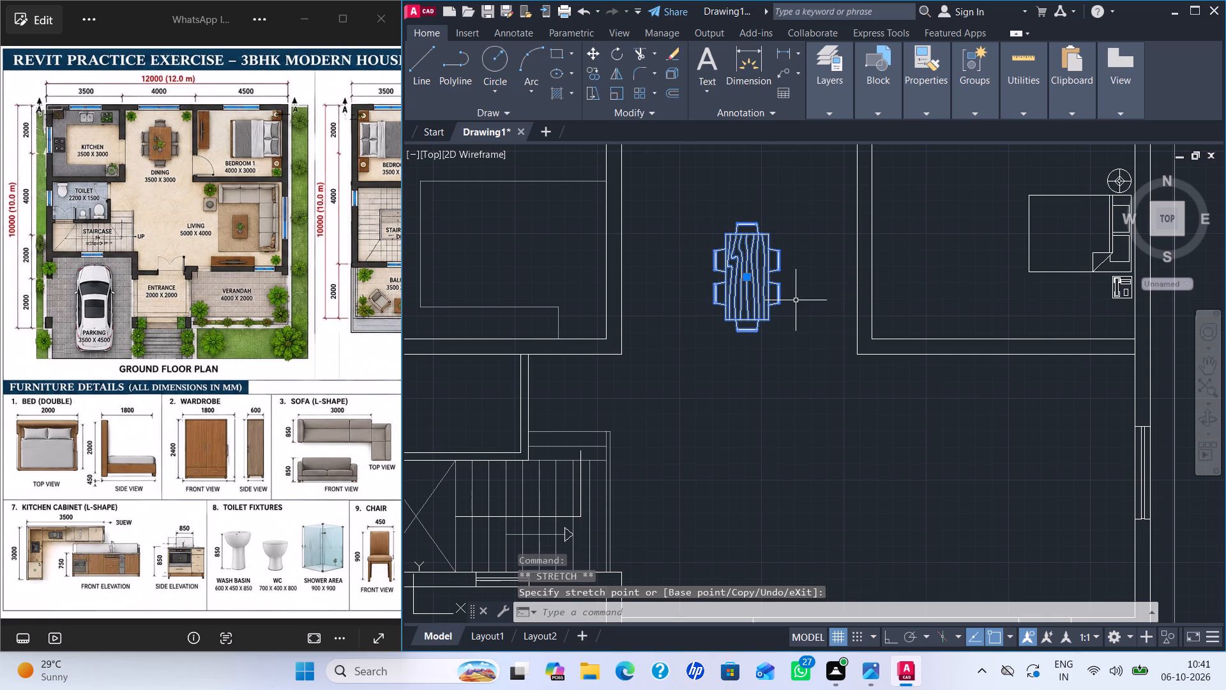
key("Escape")
key("Escape")
scroll(789, 310, "down", 2)
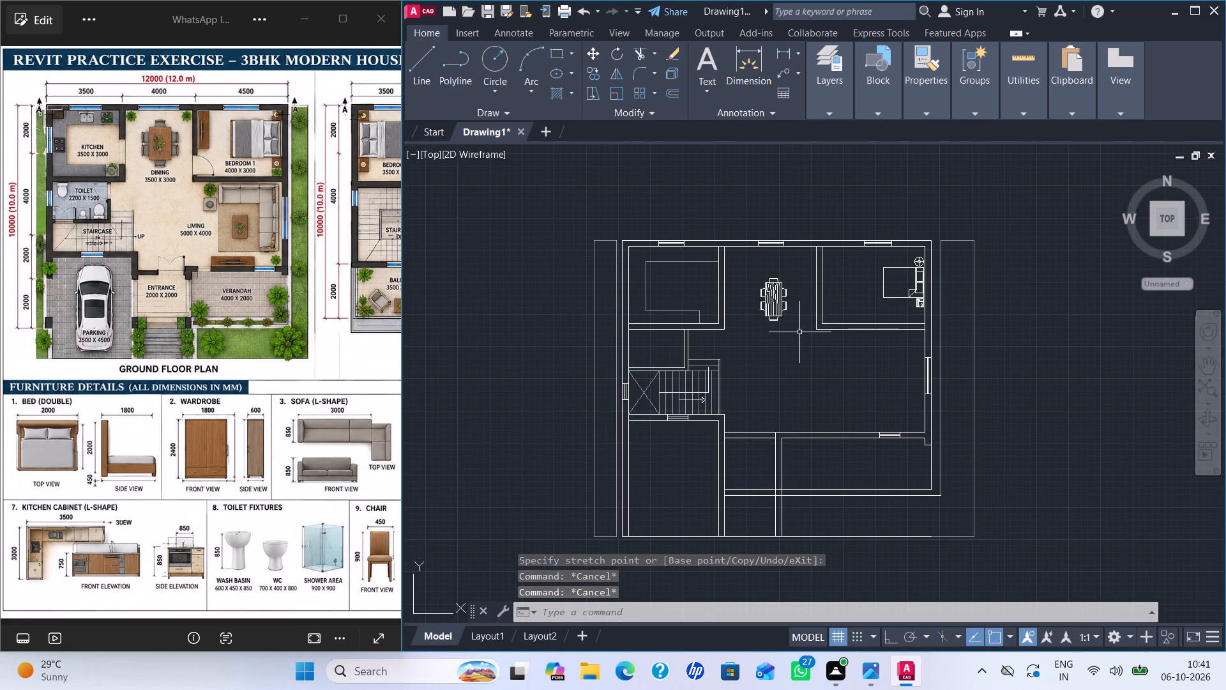
Shift the dining set back up slightly, fine-tuning its position between the kitchen and Bedroom 1 walls.
scroll(799, 332, "up", 2)
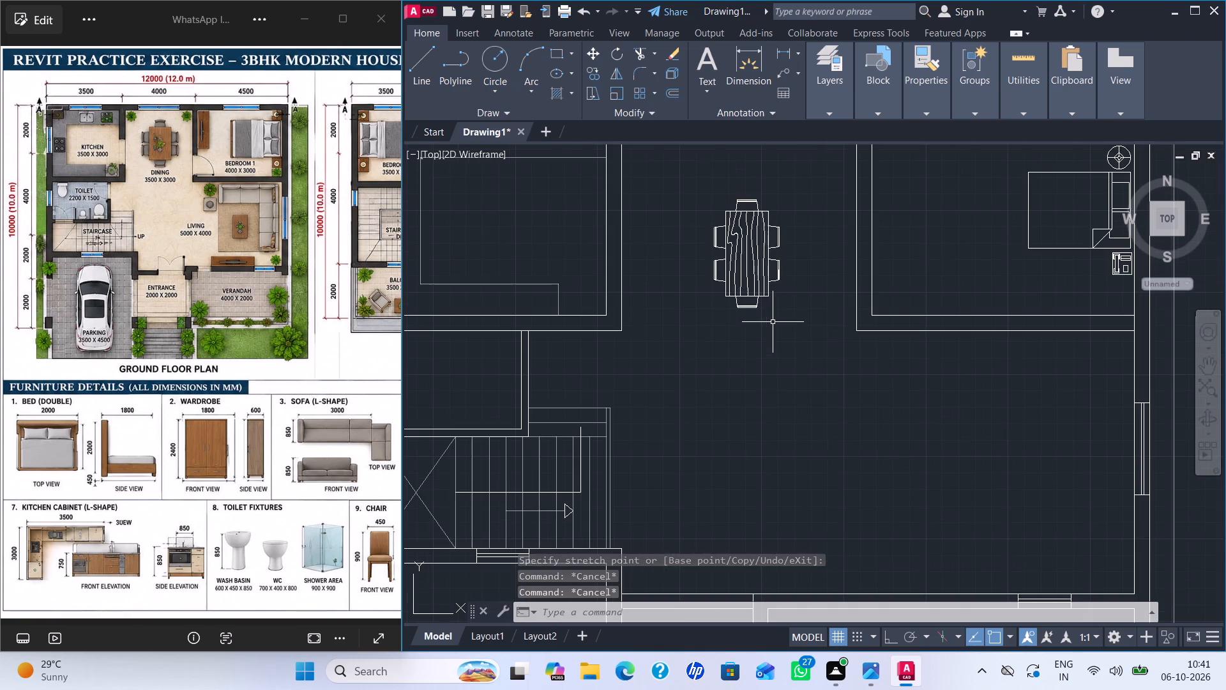
left_click(746, 201)
left_click_drag(748, 252, 750, 246)
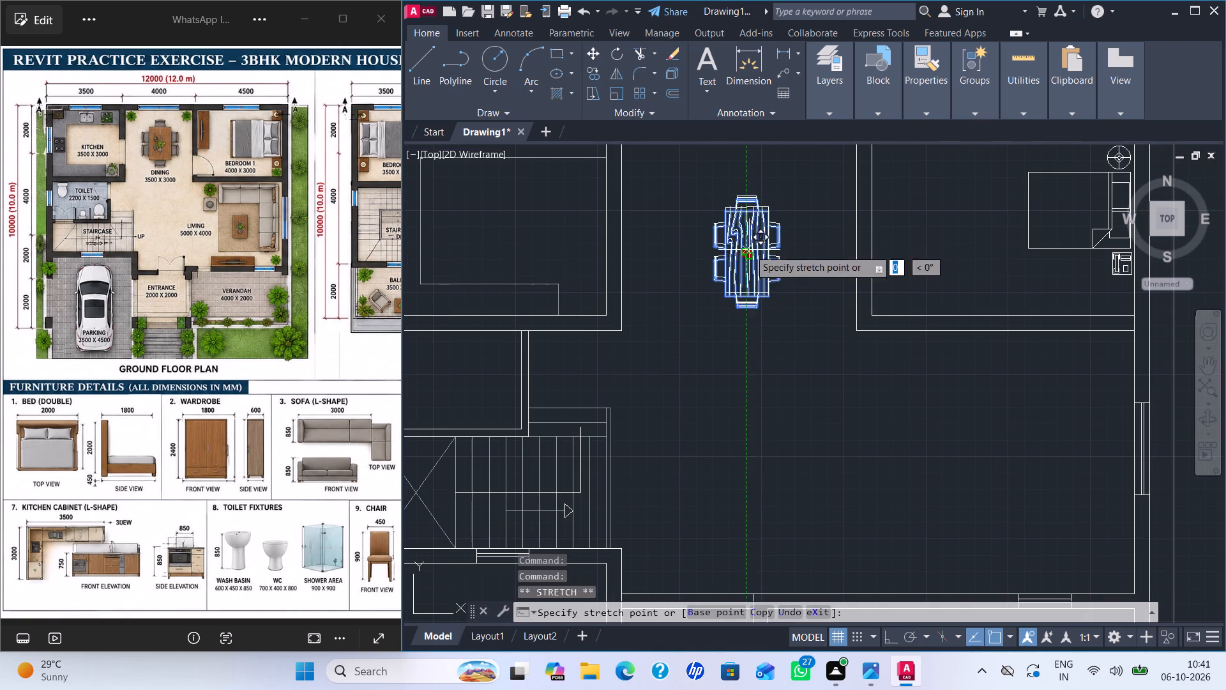
left_click(745, 199)
scroll(747, 208, "down", 2)
scroll(748, 205, "up", 1)
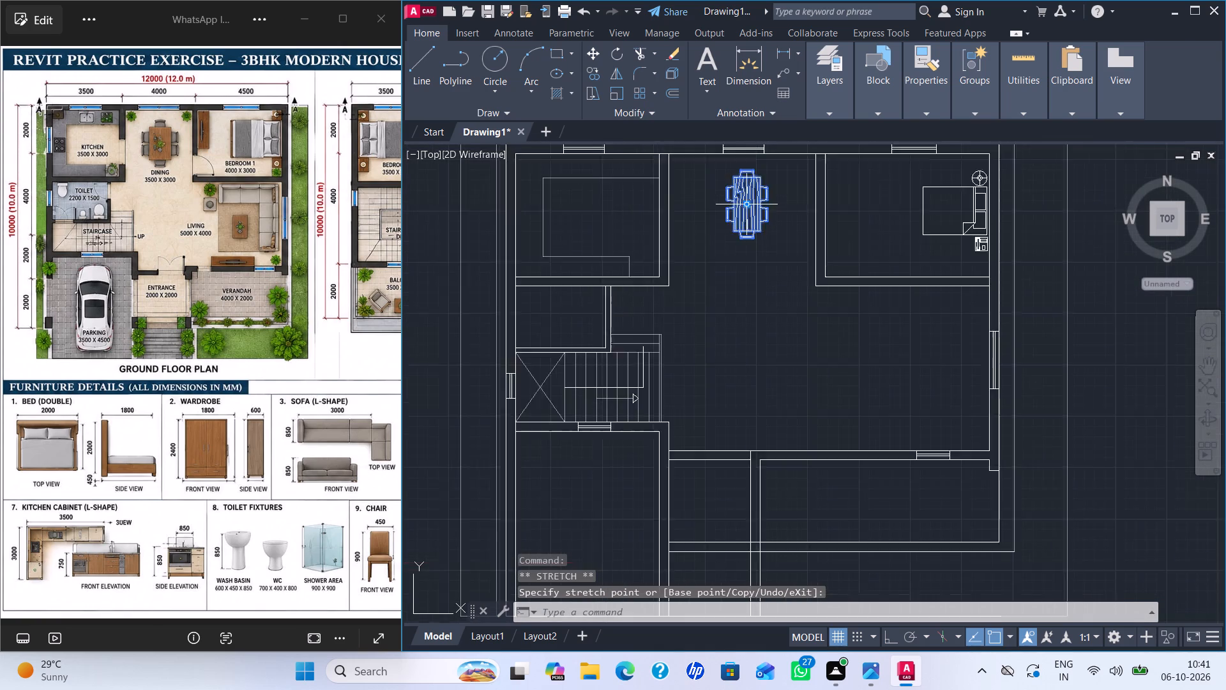
scroll(748, 205, "up", 1)
left_click_drag(749, 204, 751, 213)
left_click(746, 219)
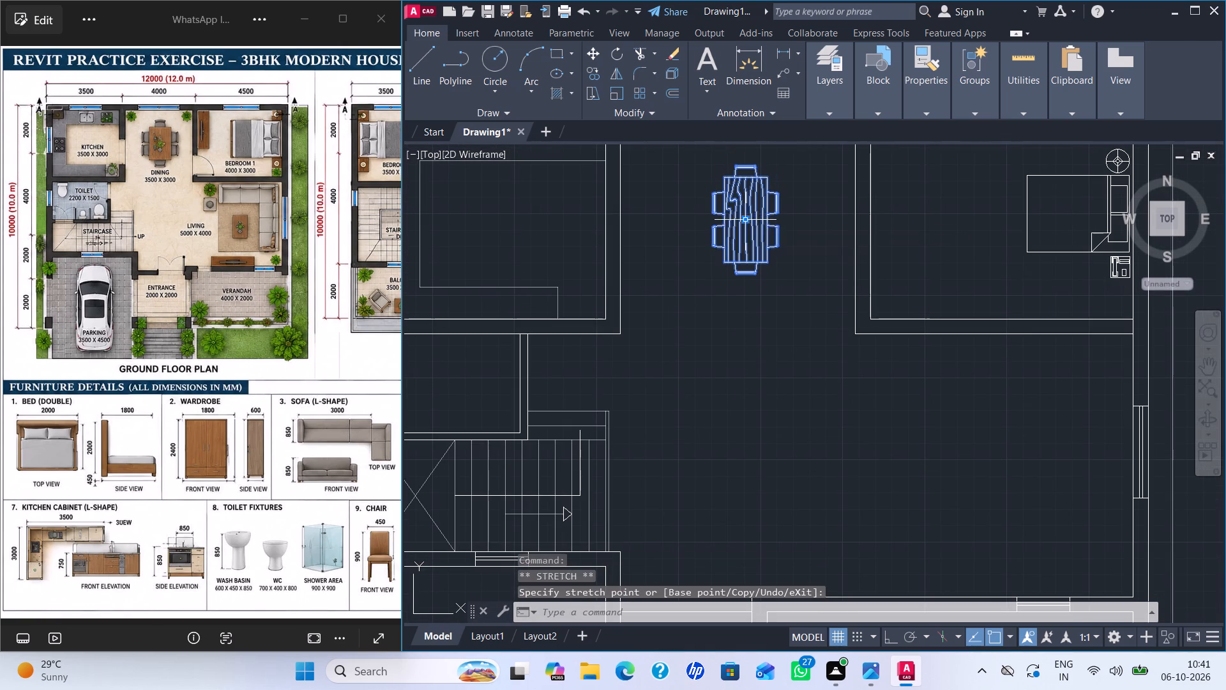
key("Escape")
key("Escape")
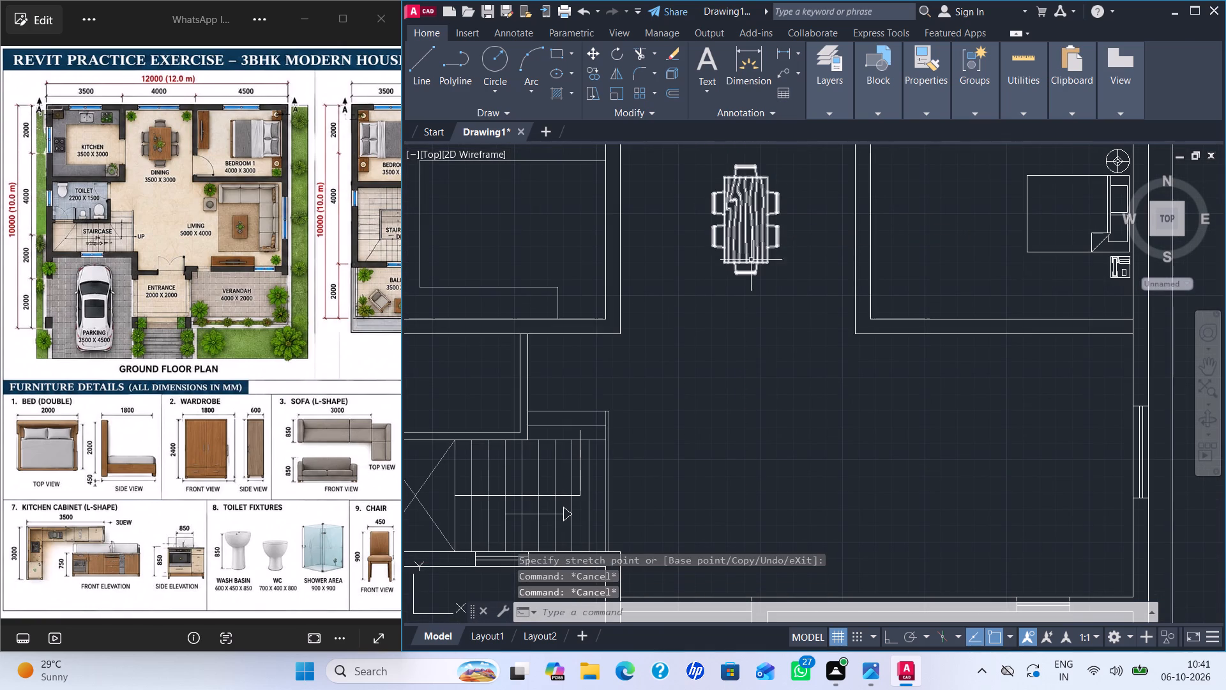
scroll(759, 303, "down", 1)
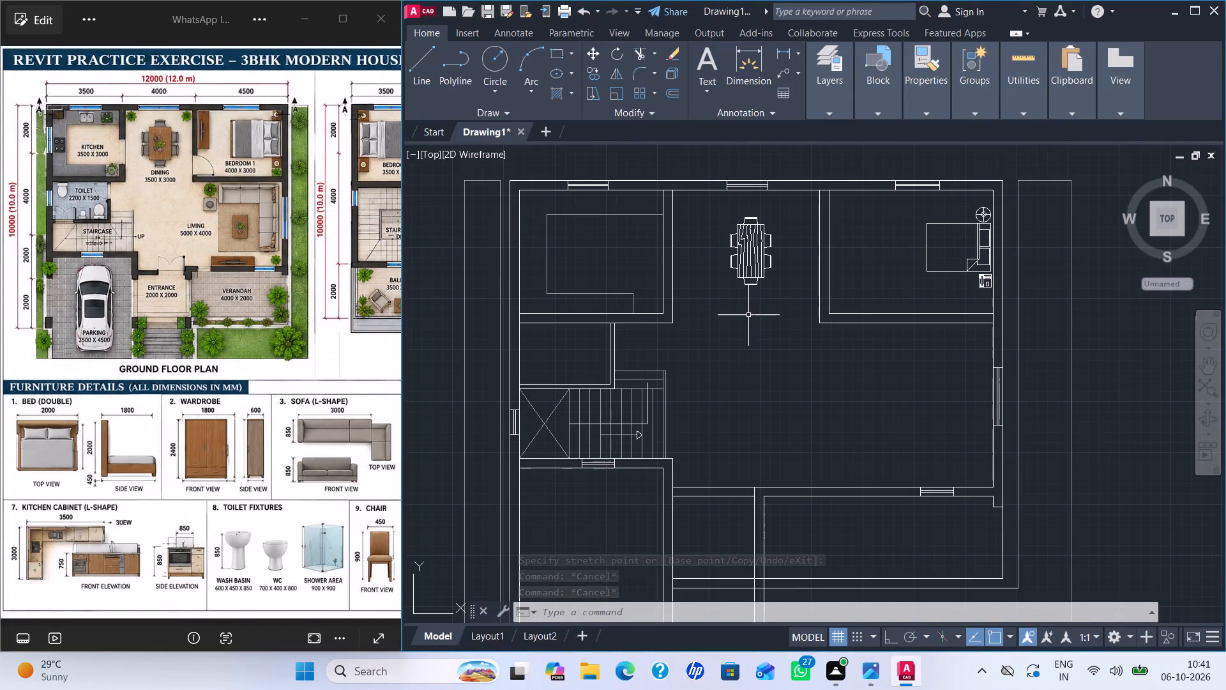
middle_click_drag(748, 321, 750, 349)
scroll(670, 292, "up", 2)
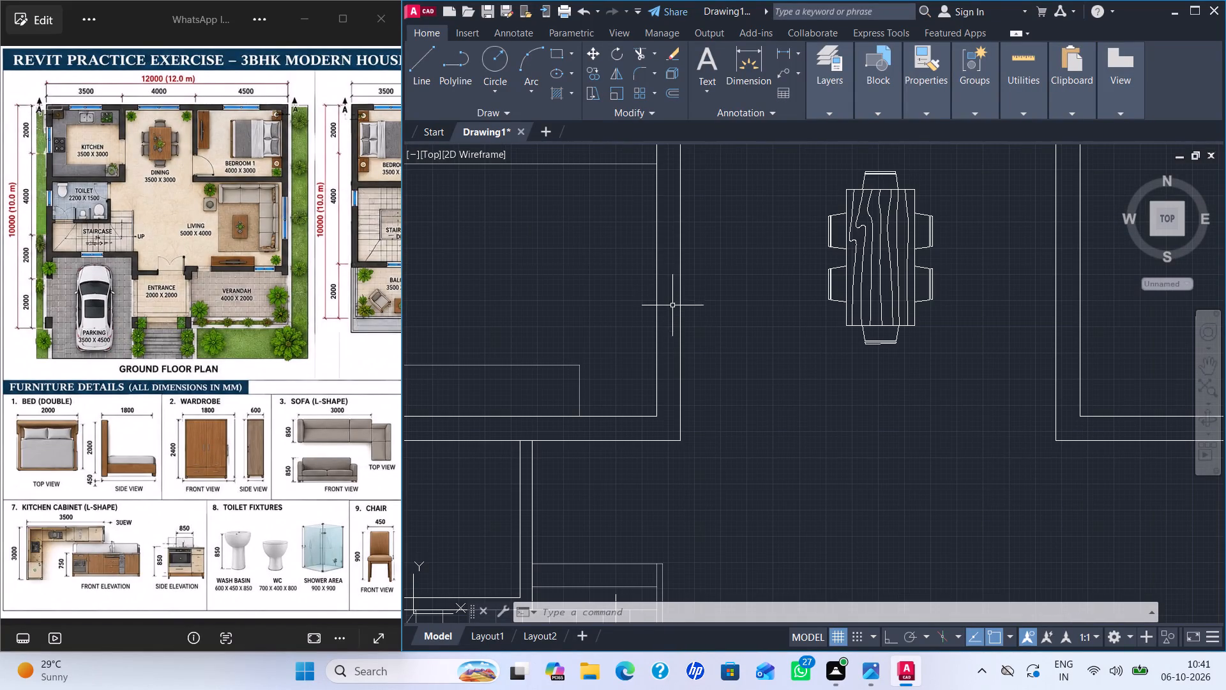
Draw two short horizontal lines across the kitchen's right wall, beside the dining area, to mark the doorway edges.
key("l")
key("Return")
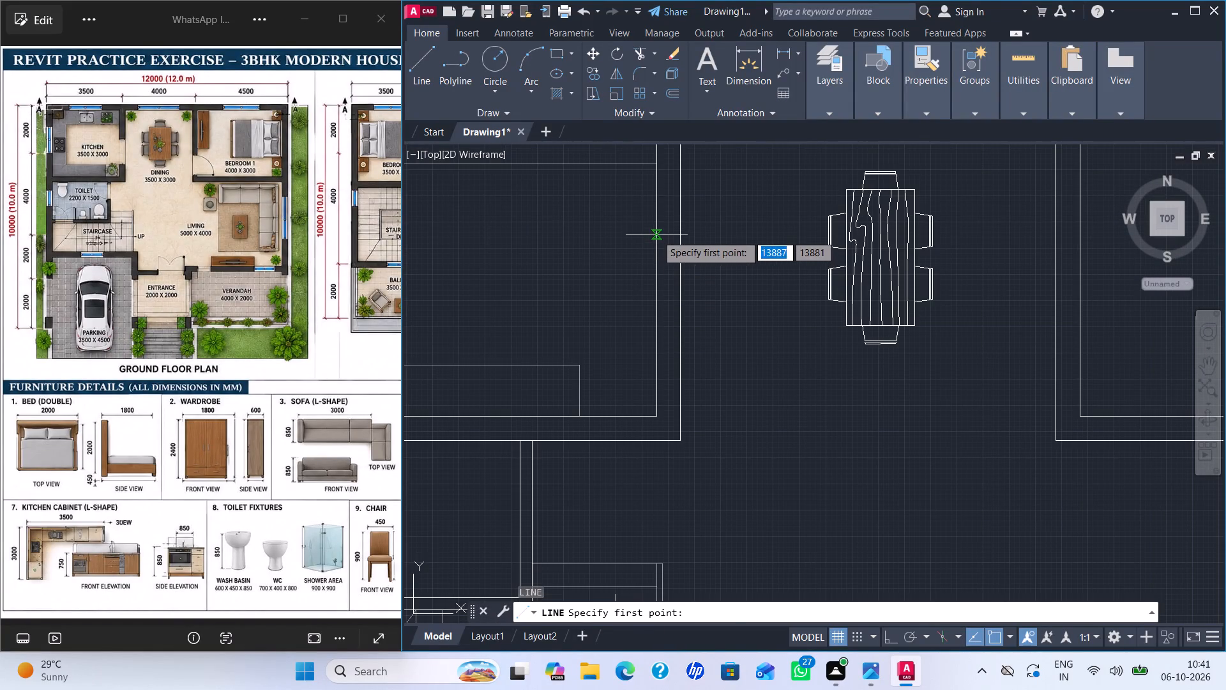
left_click(656, 234)
left_click(684, 231)
key("space")
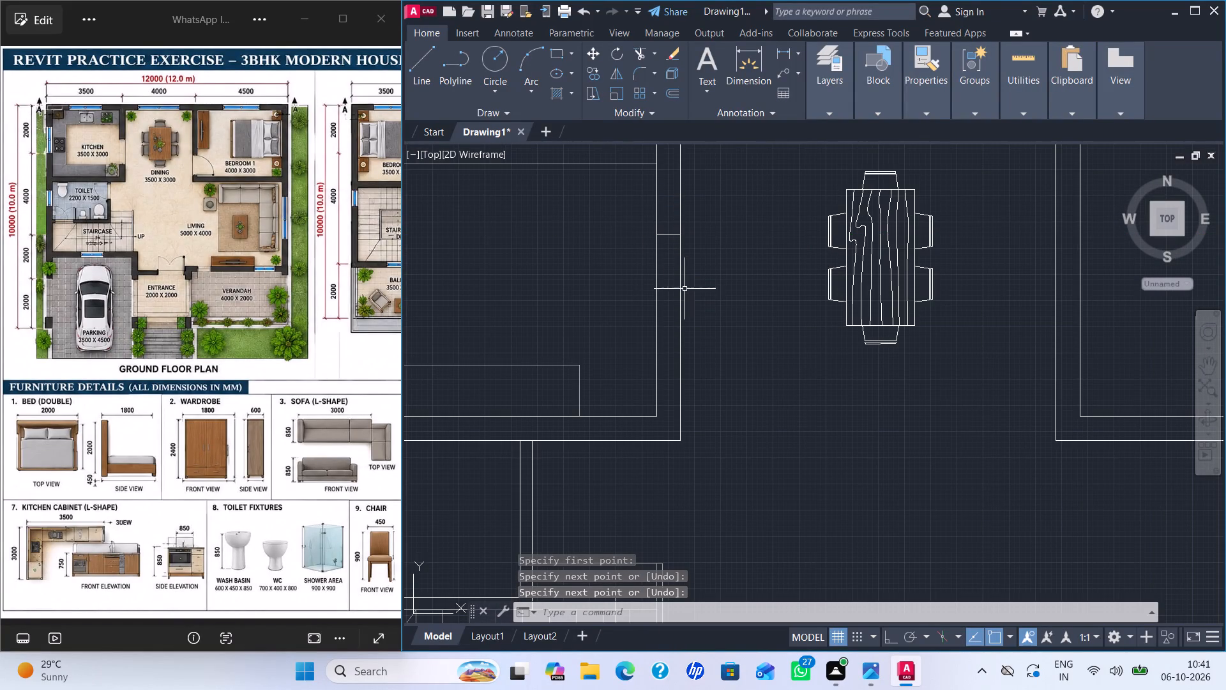
key("space")
left_click(659, 364)
left_click(680, 364)
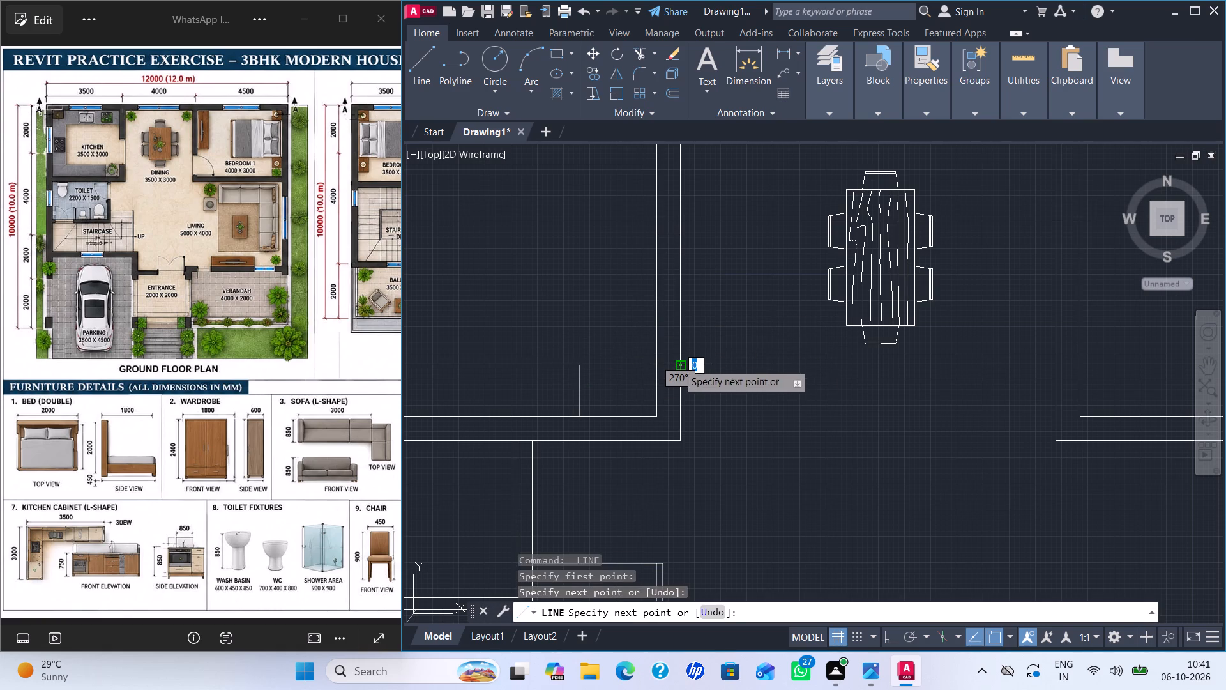
key("Escape")
Move the lower doorway line in the kitchen's right wall slightly upward.
left_click(660, 364)
key("m")
key("Return")
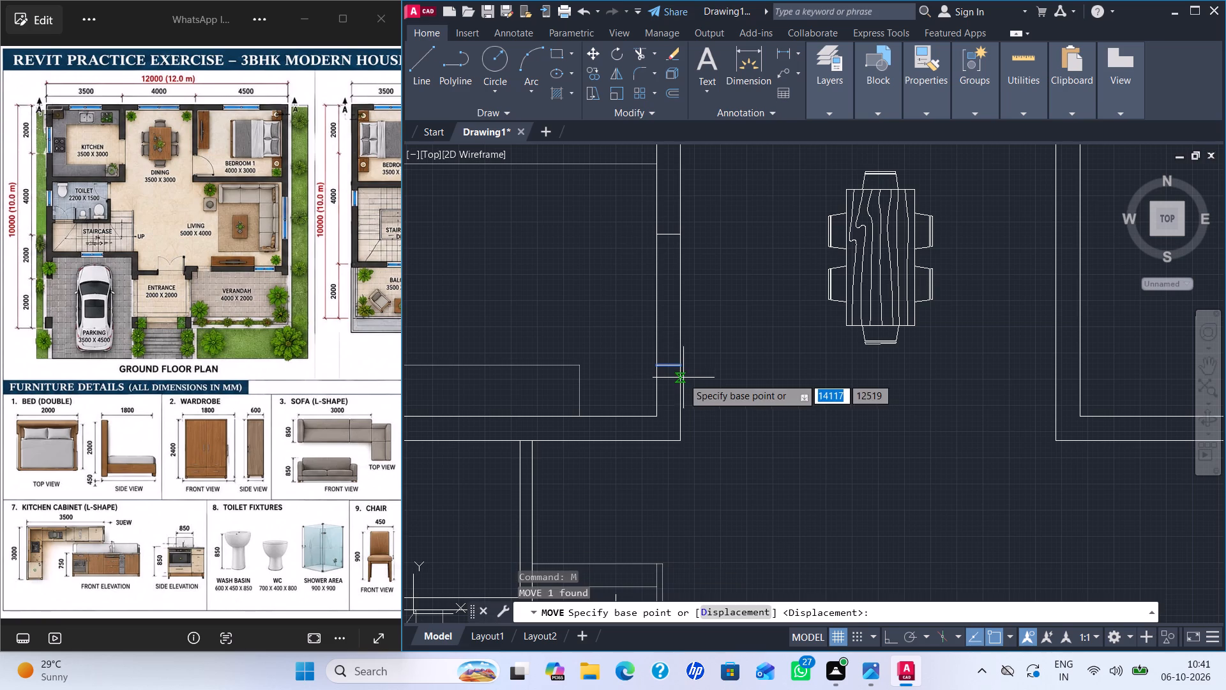
left_click(681, 366)
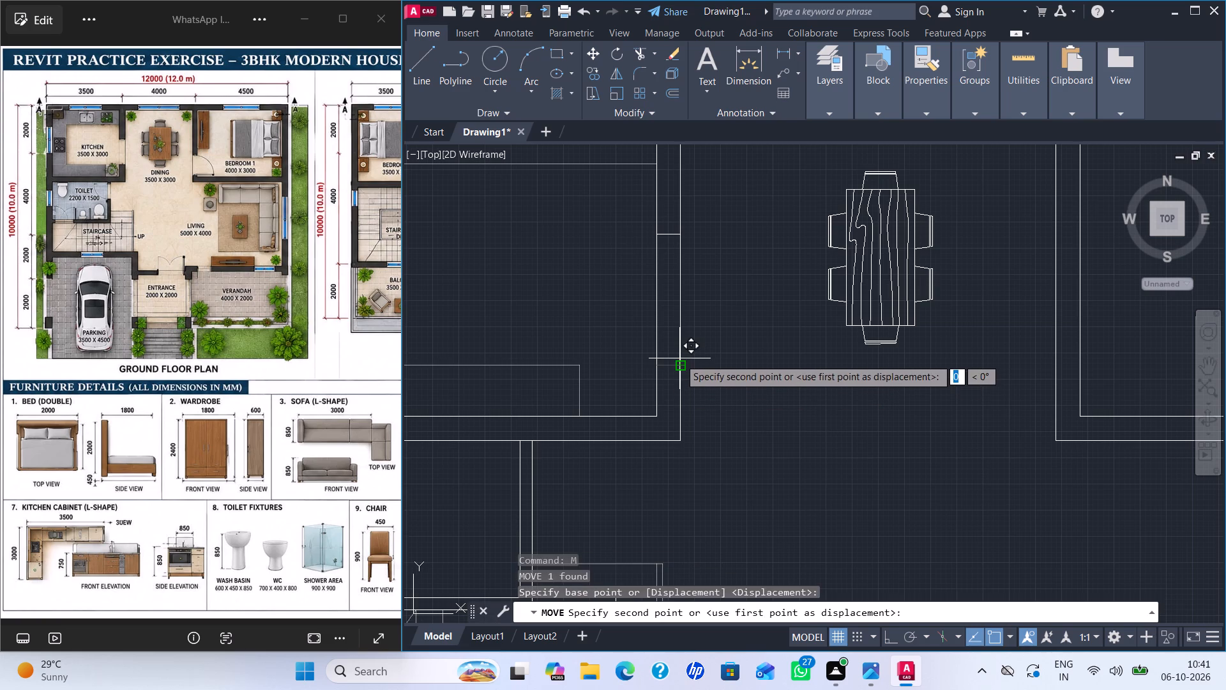
left_click(679, 358)
key("Escape")
scroll(676, 365, "up", 1)
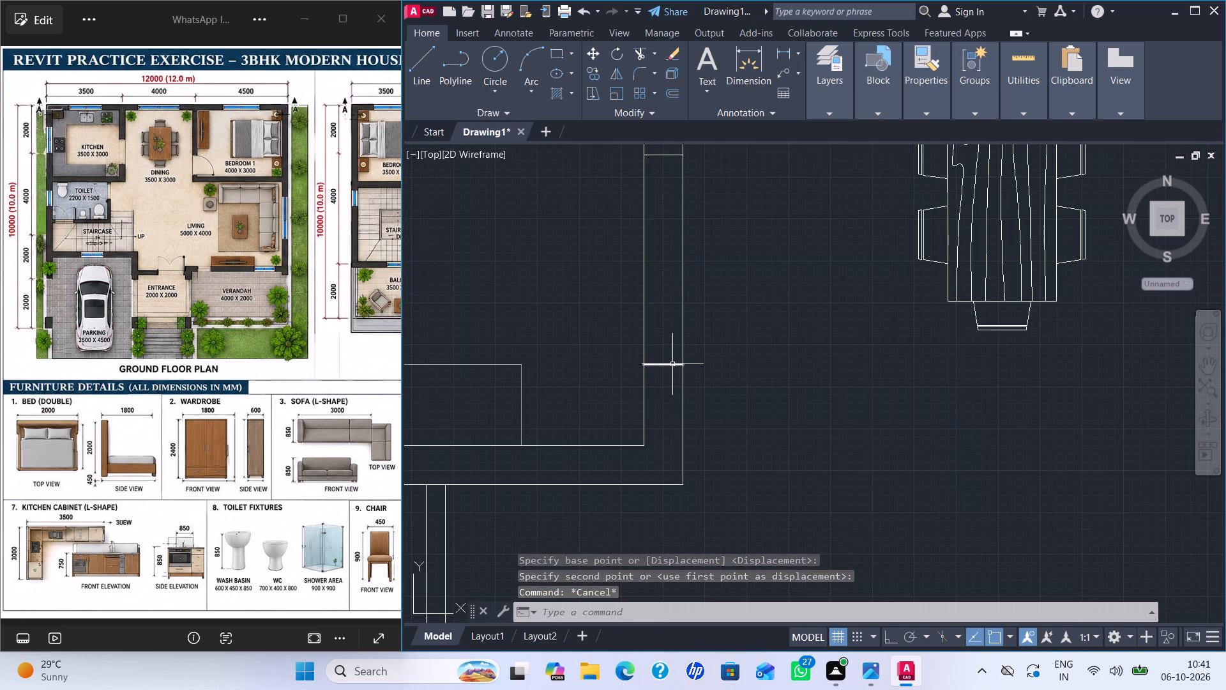
left_click(672, 364)
key("m")
key("Return")
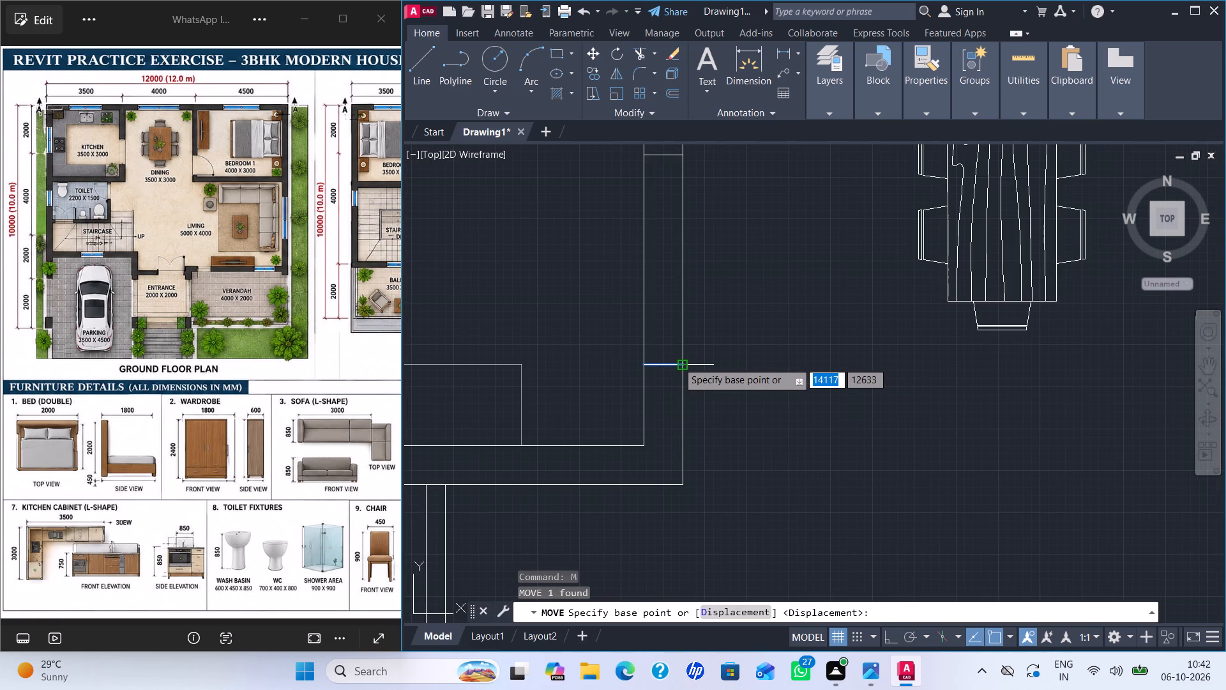
left_click(678, 362)
left_click(678, 349)
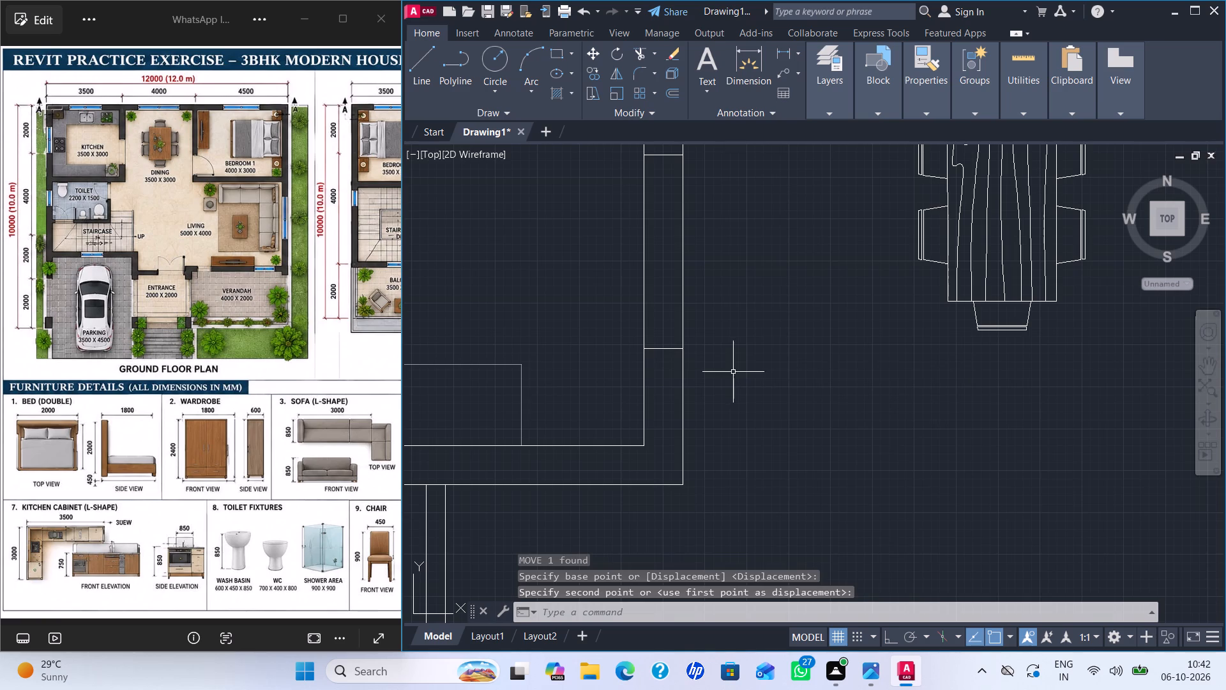
Trim both wall lines between the two doorway marks to open the kitchen doorway toward the dining area.
key("Escape")
key("t")
key("r")
key("Return")
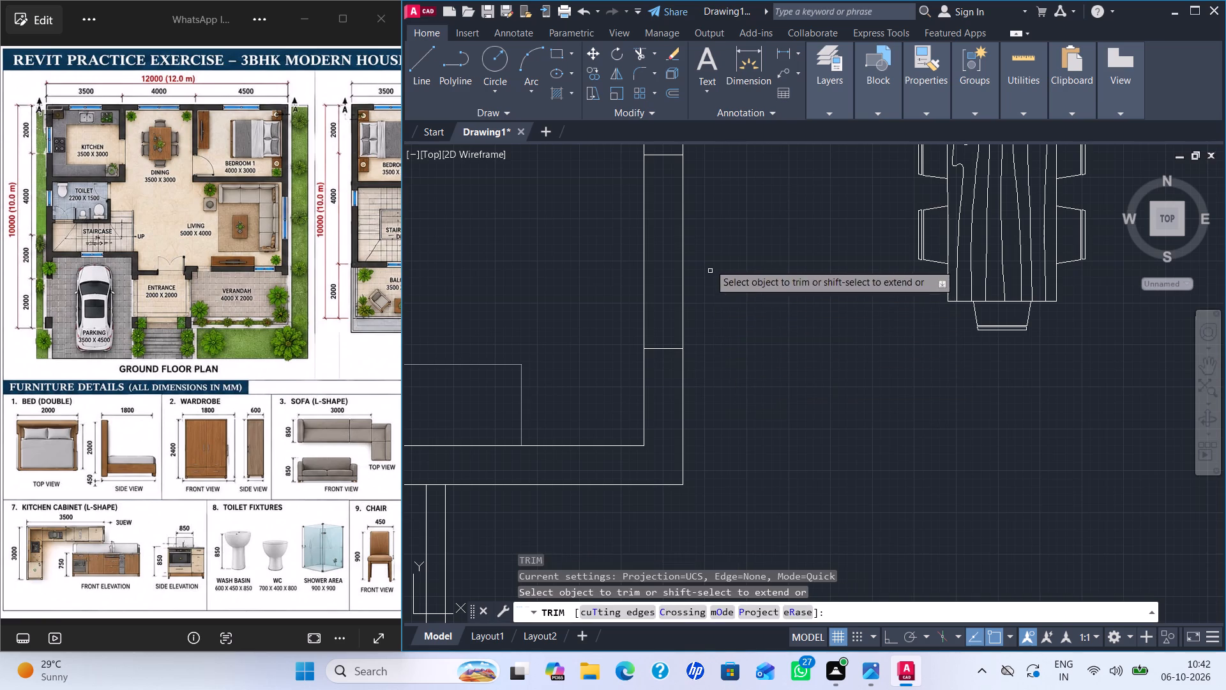
left_click_drag(709, 258, 577, 240)
scroll(735, 272, "down", 4)
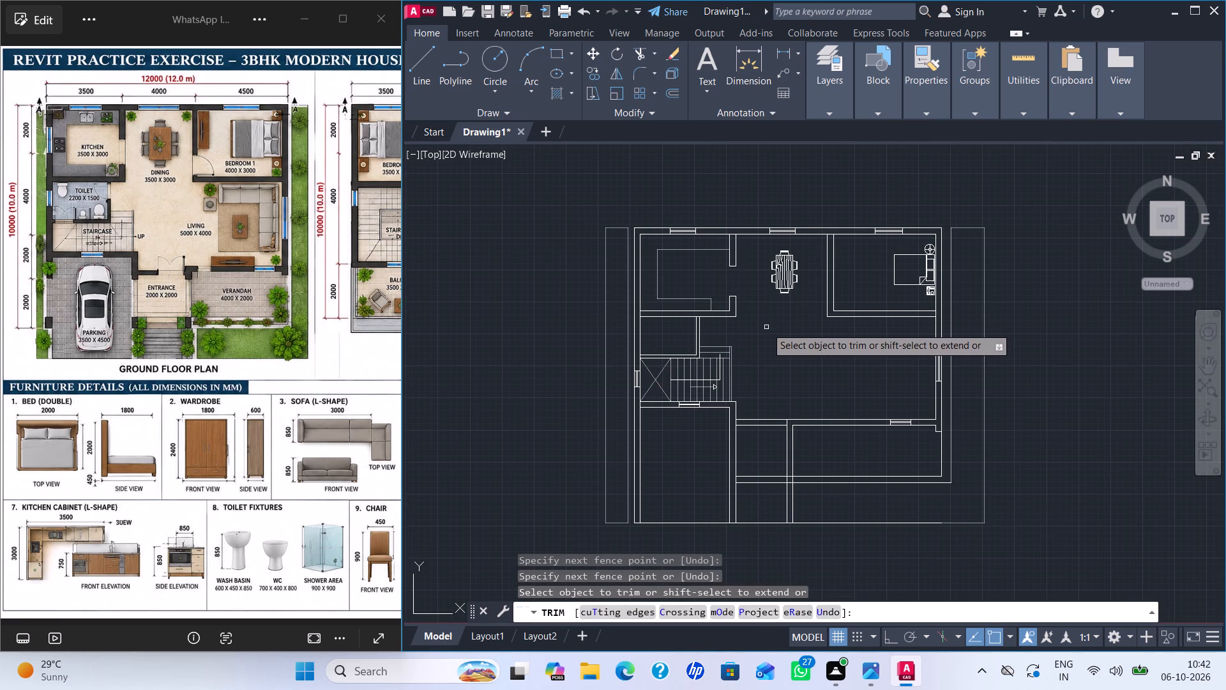
key("Escape")
key("Escape")
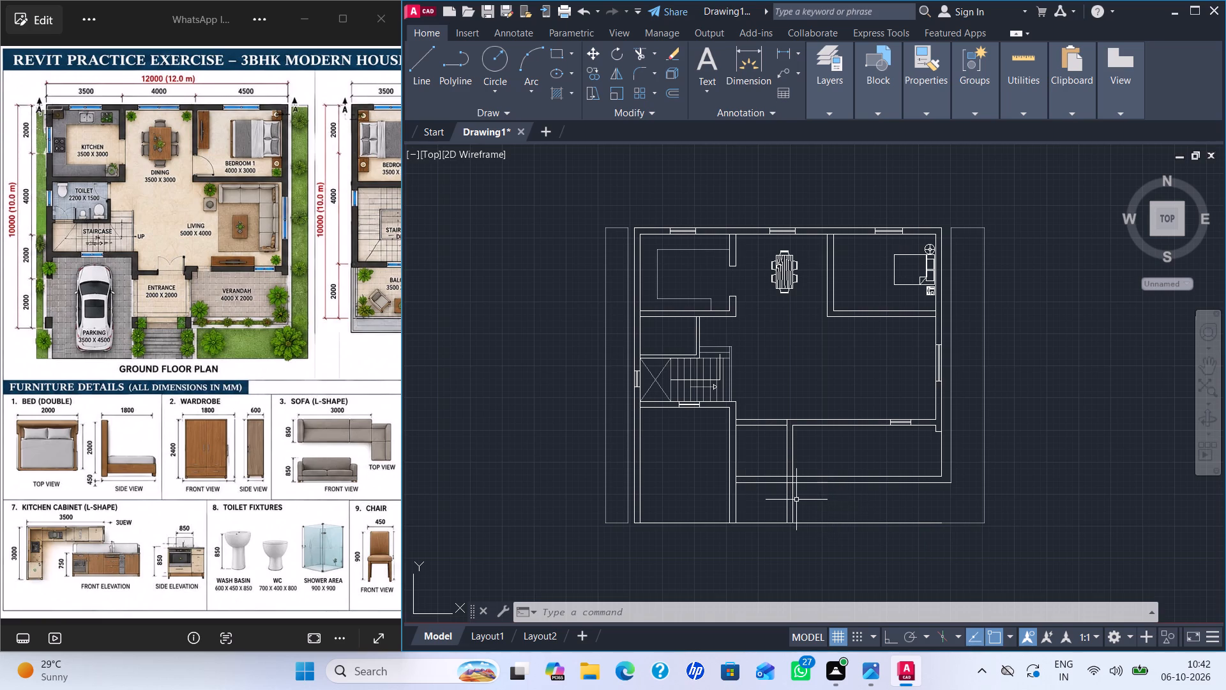
Trim the overlapping segments at the wall junction where the entrance-verandah partition meets the lower horizontal wall.
scroll(803, 500, "up", 2)
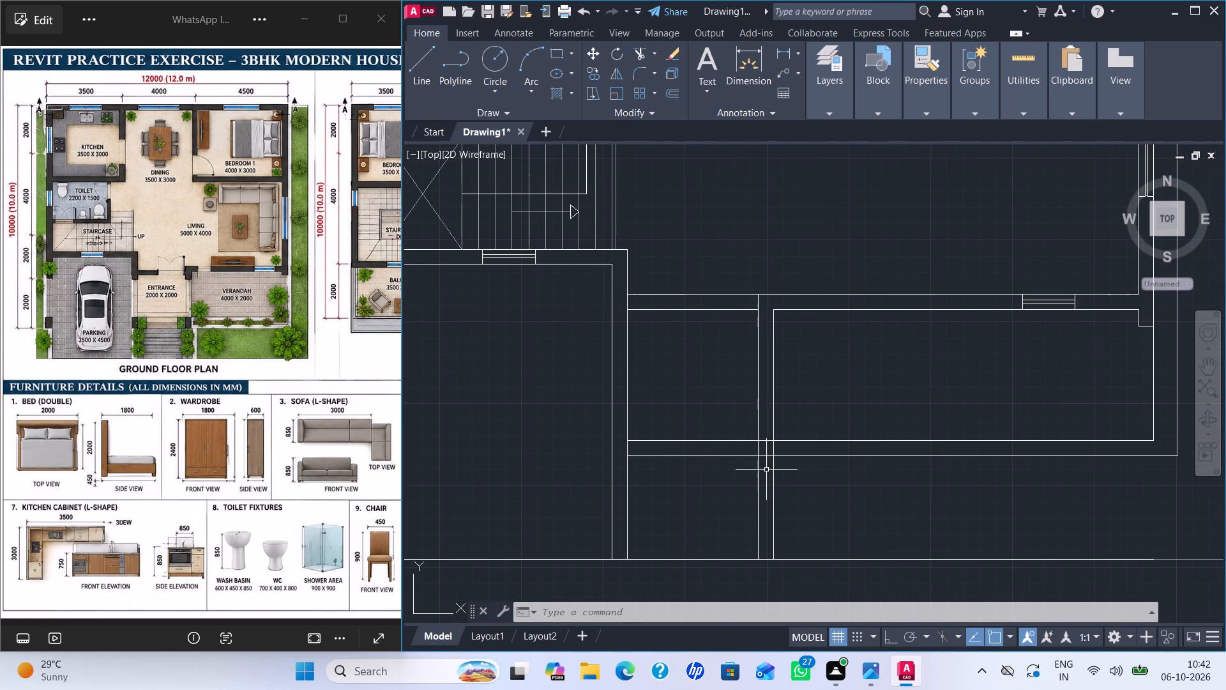
type("TR")
key("Return")
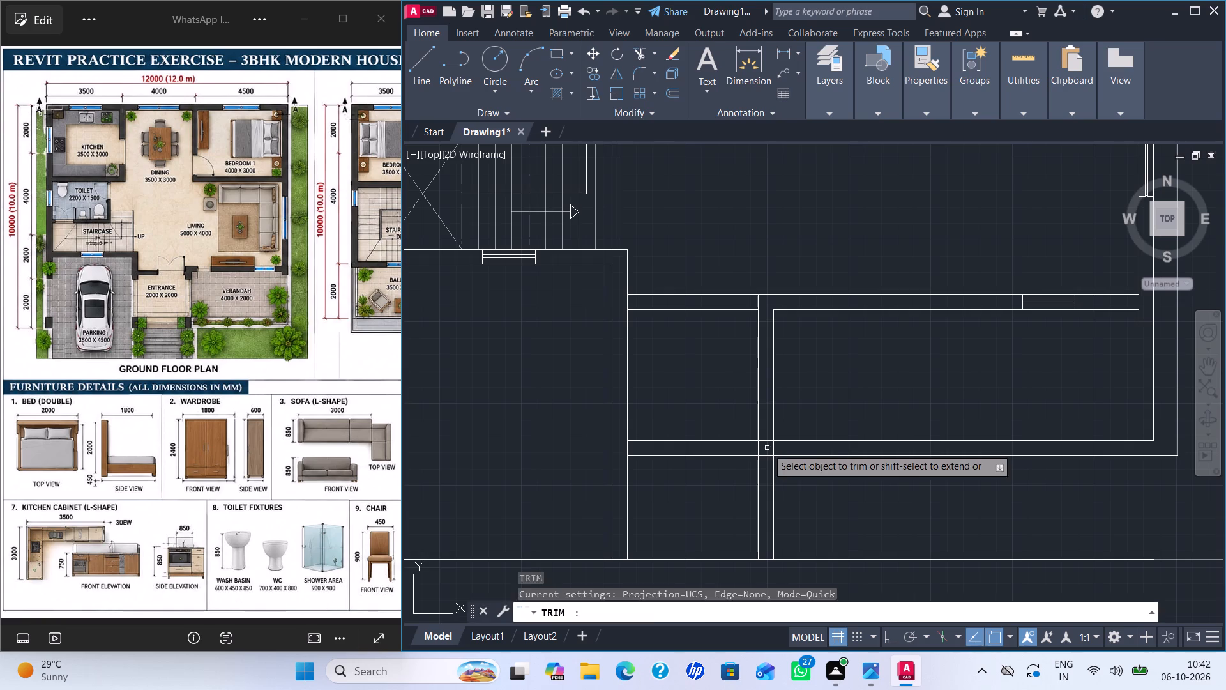
scroll(757, 445, "up", 3)
left_click_drag(783, 417, 719, 475)
scroll(733, 470, "down", 2)
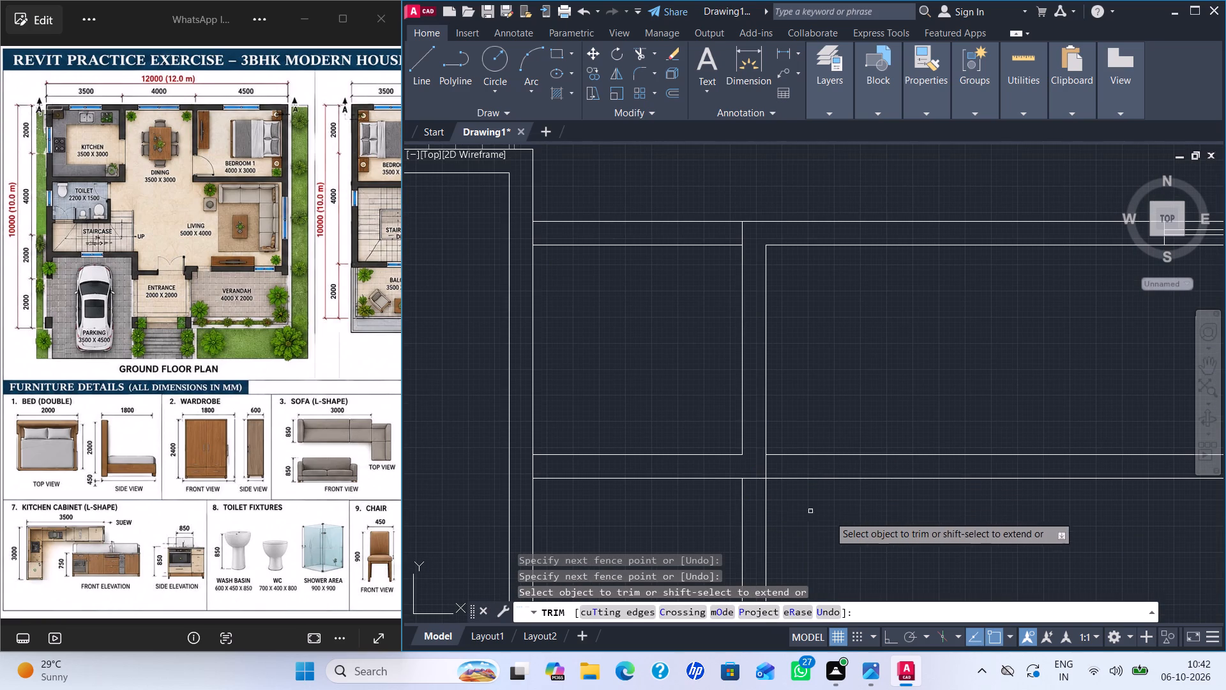
scroll(853, 517, "down", 1)
key("Escape")
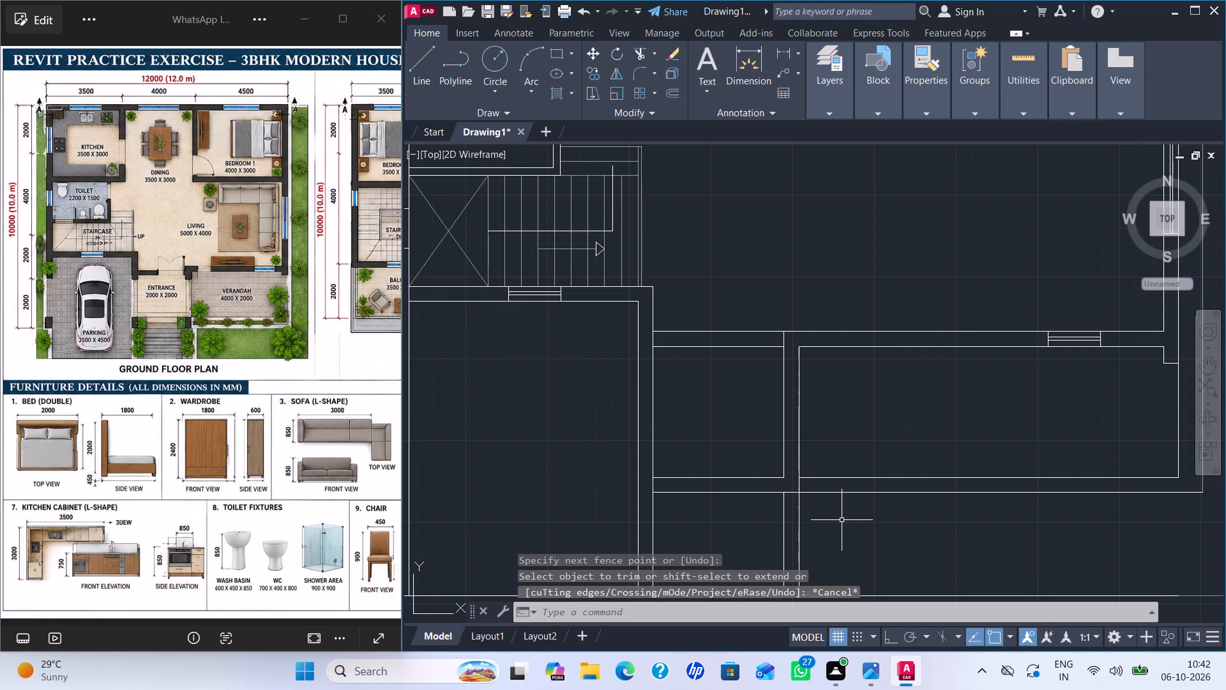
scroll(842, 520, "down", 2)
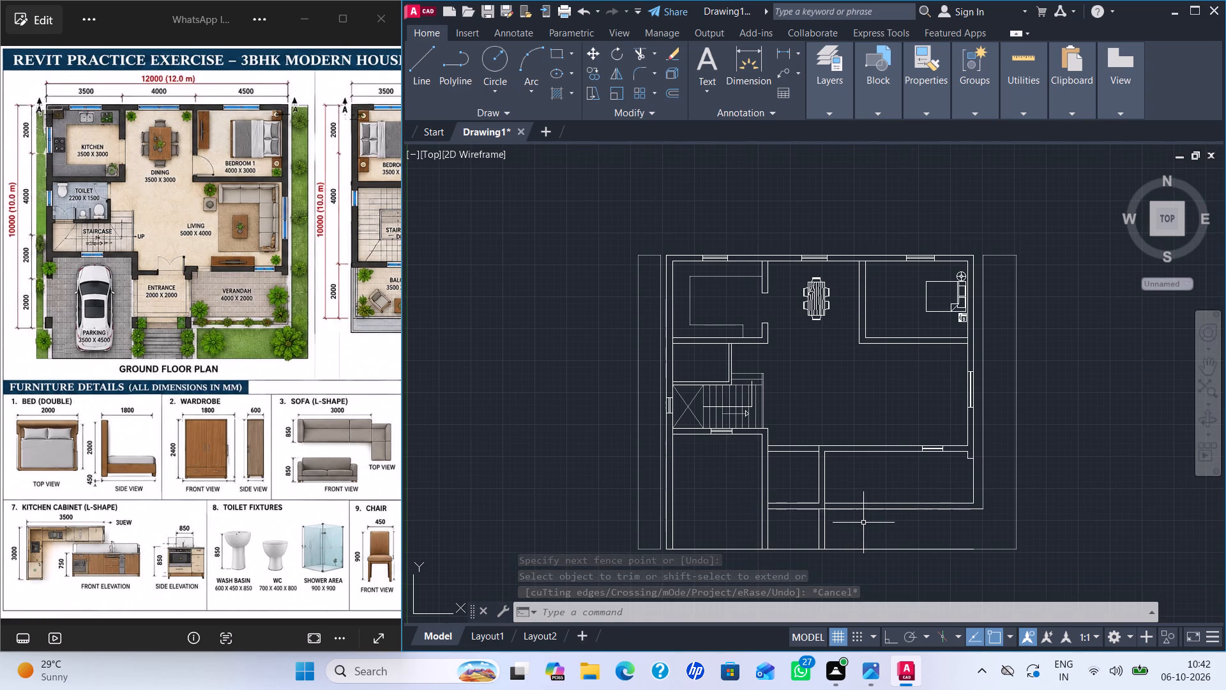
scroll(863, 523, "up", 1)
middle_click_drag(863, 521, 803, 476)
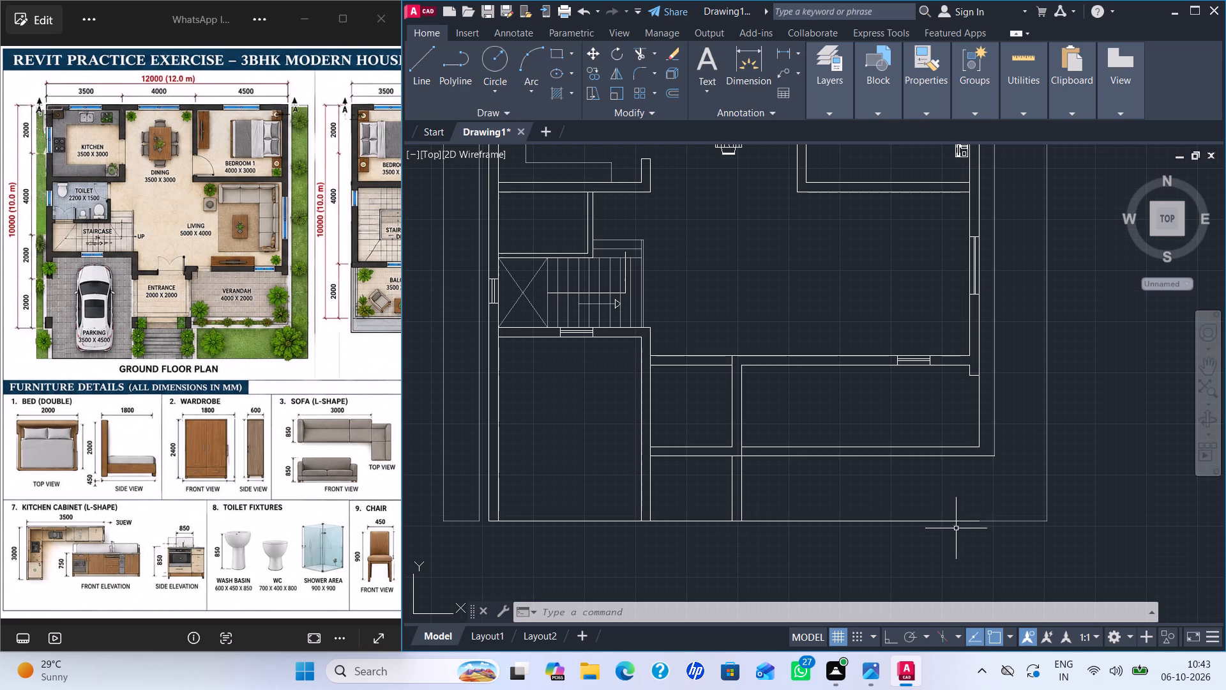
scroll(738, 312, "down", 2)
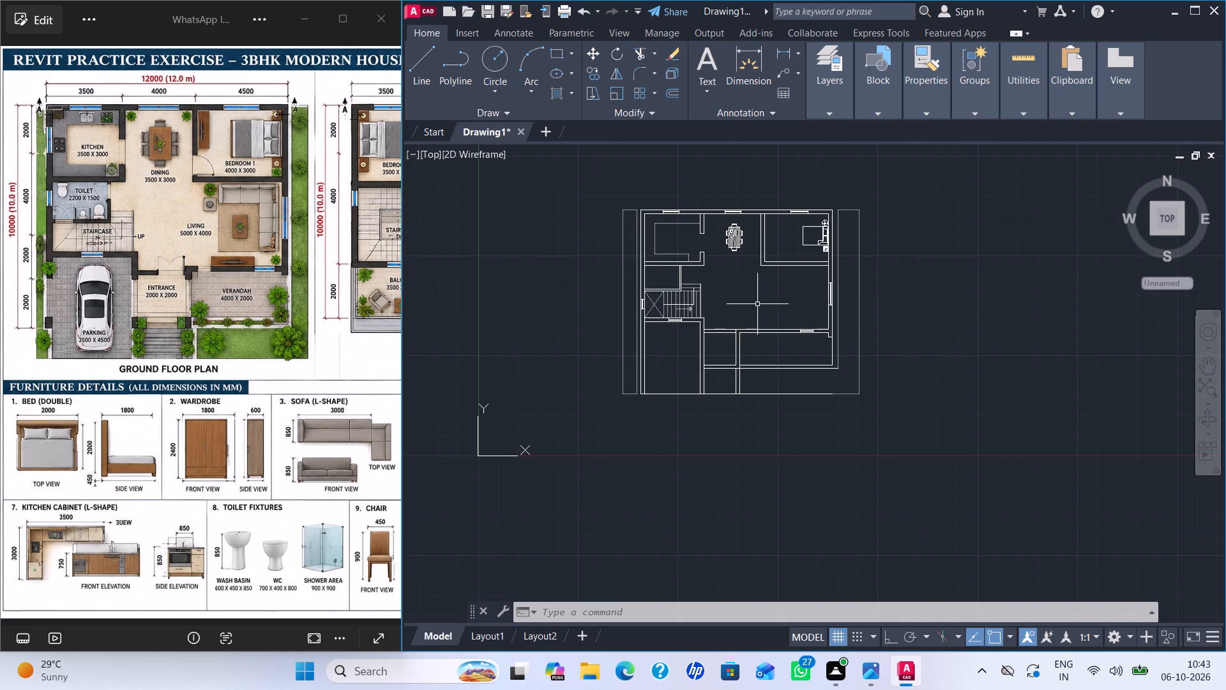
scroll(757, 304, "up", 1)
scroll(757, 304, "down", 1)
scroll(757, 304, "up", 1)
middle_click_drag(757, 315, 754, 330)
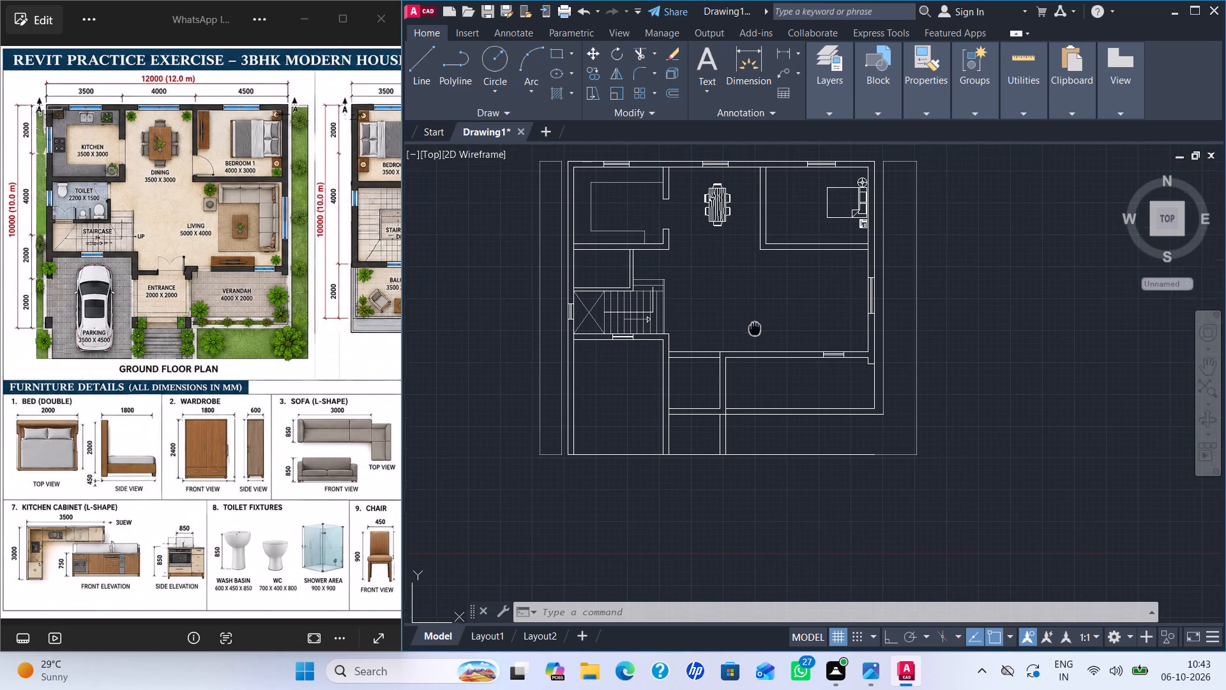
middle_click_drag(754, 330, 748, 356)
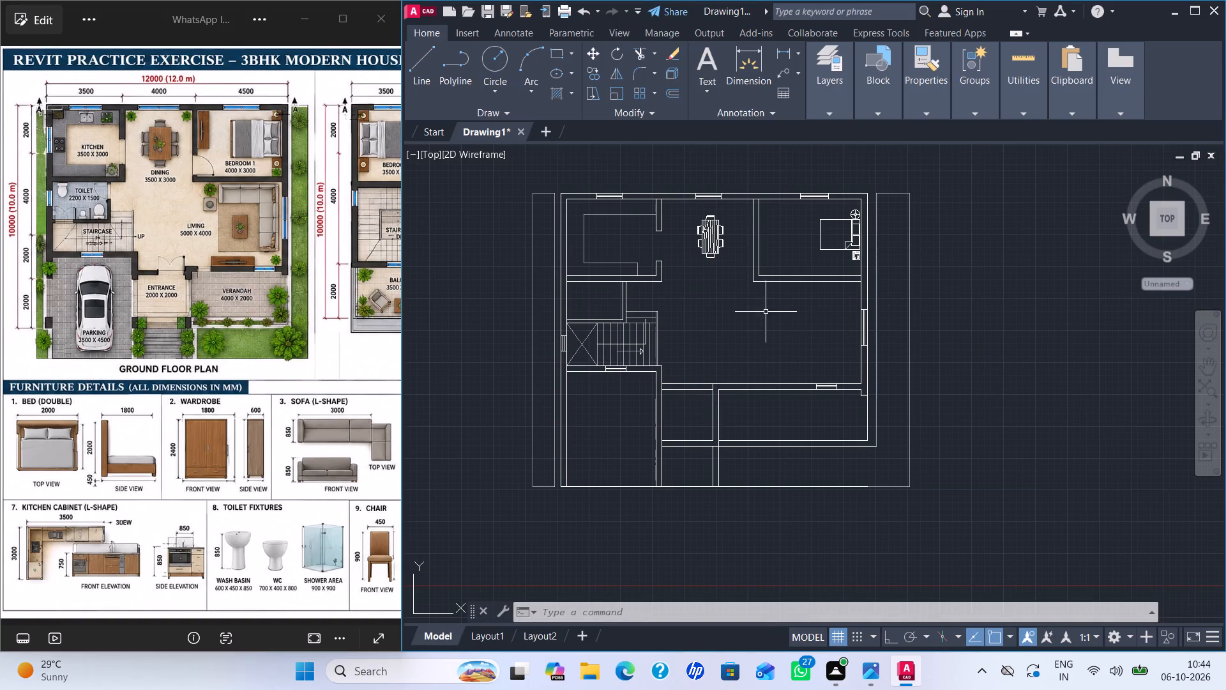
Insert the Sofa - Roundback 7 ft block from the Home - Space Planner blocks in DesignCenter into the living room at scale 1.
scroll(792, 316, "up", 2)
key("ctrl+2")
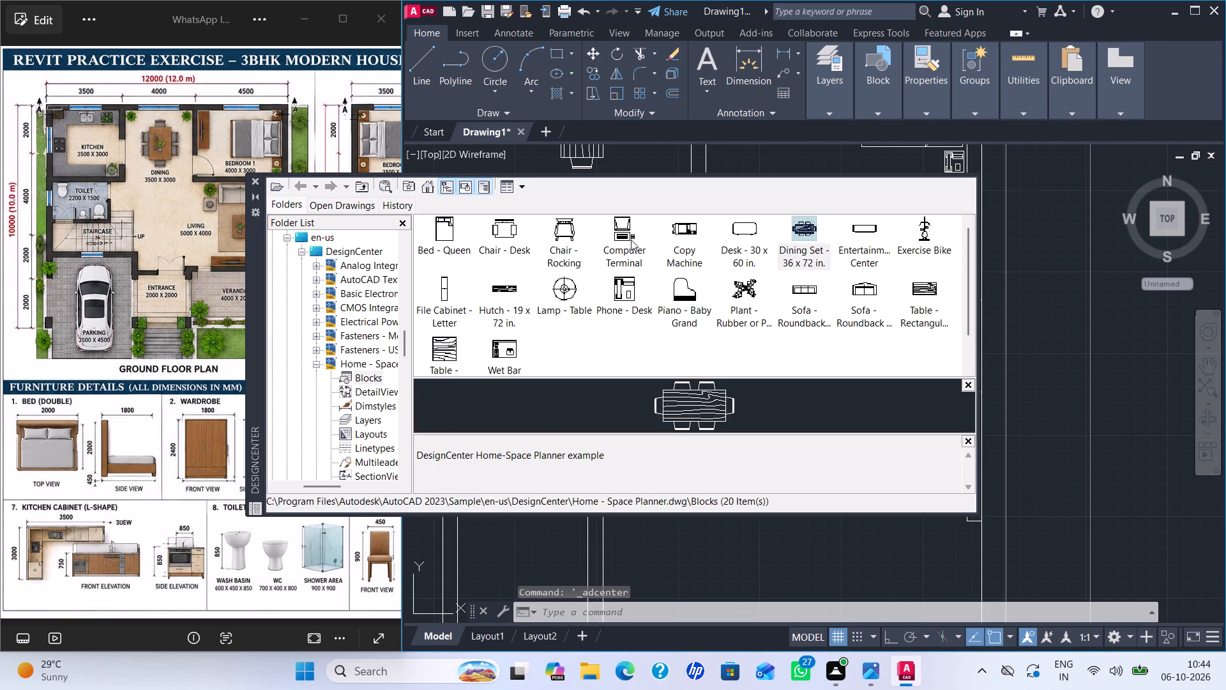
double_click(803, 284)
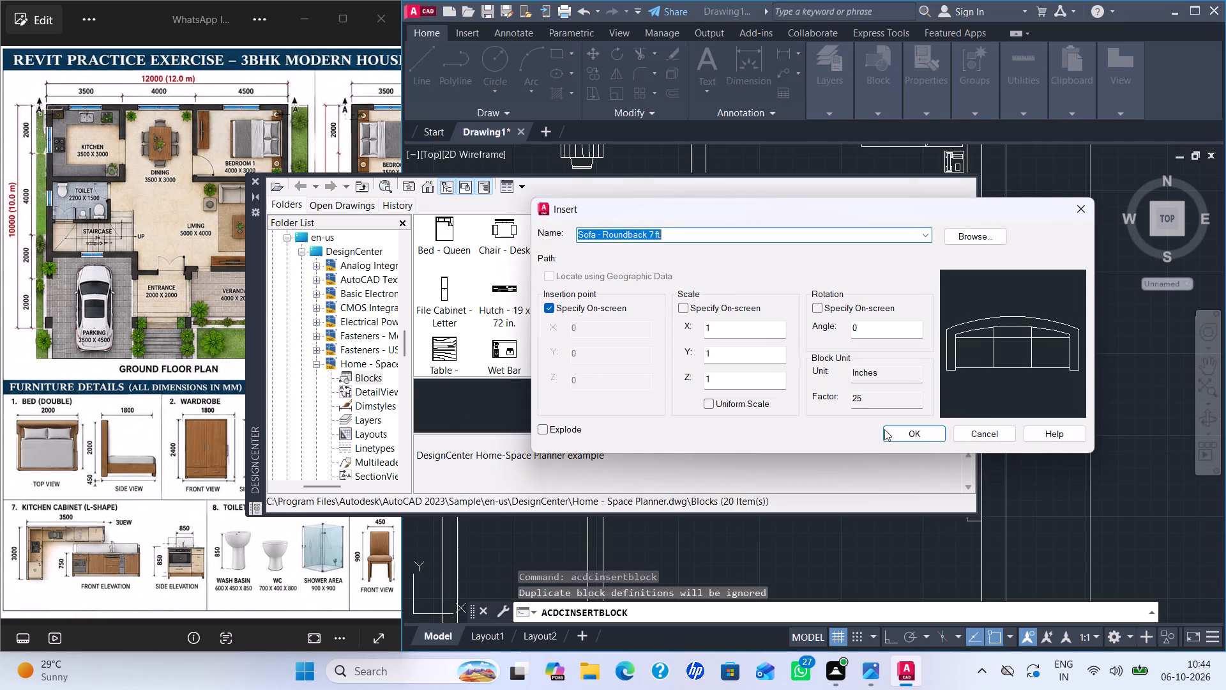
left_click(909, 431)
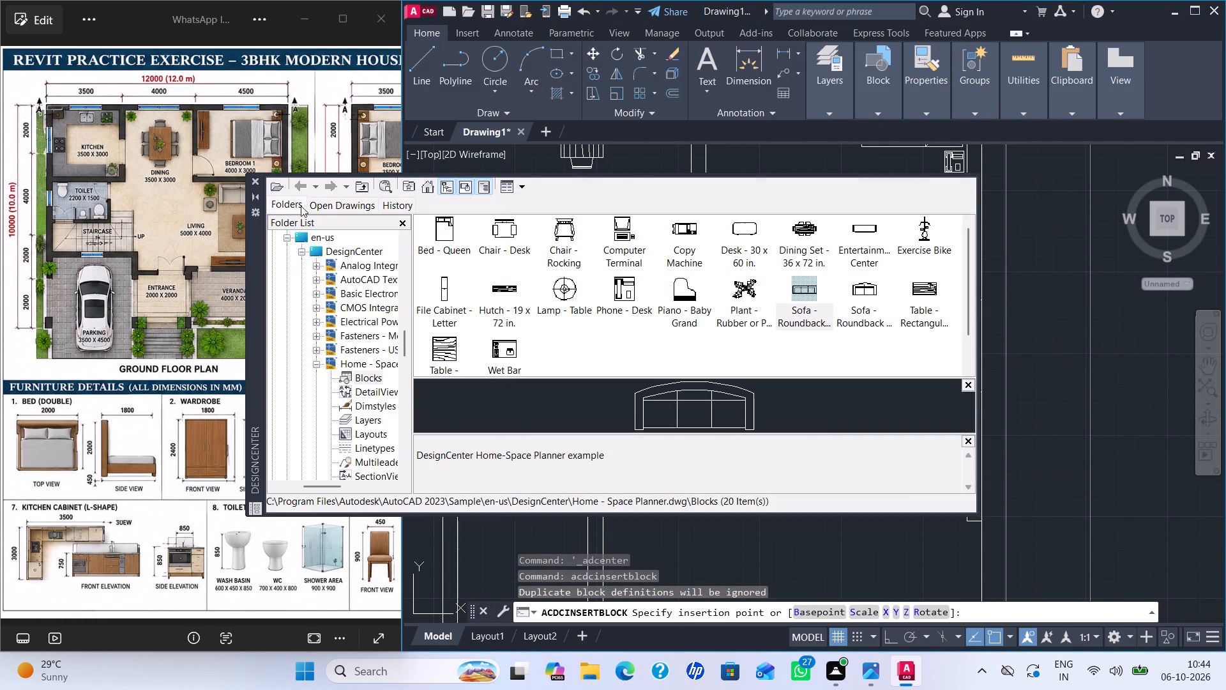
left_click(256, 181)
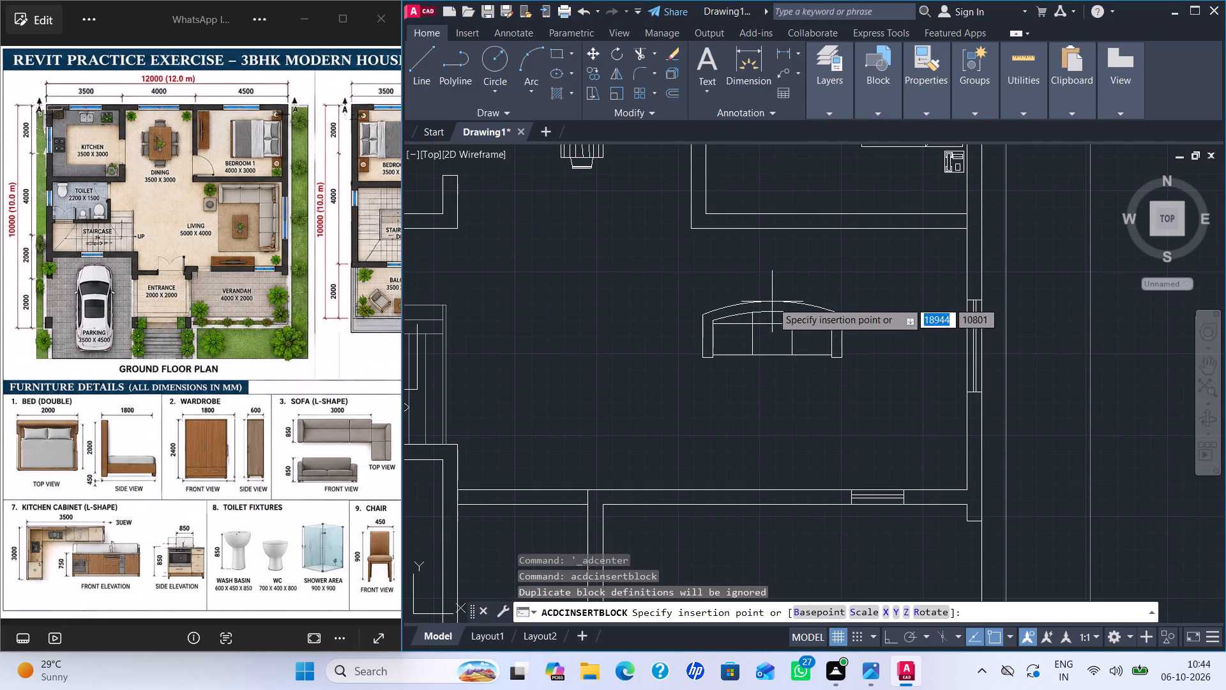
left_click(772, 302)
Rotate the sofa 90 degrees clockwise about its lower right corner so its back faces the right exterior wall.
left_click(879, 386)
left_click(624, 267)
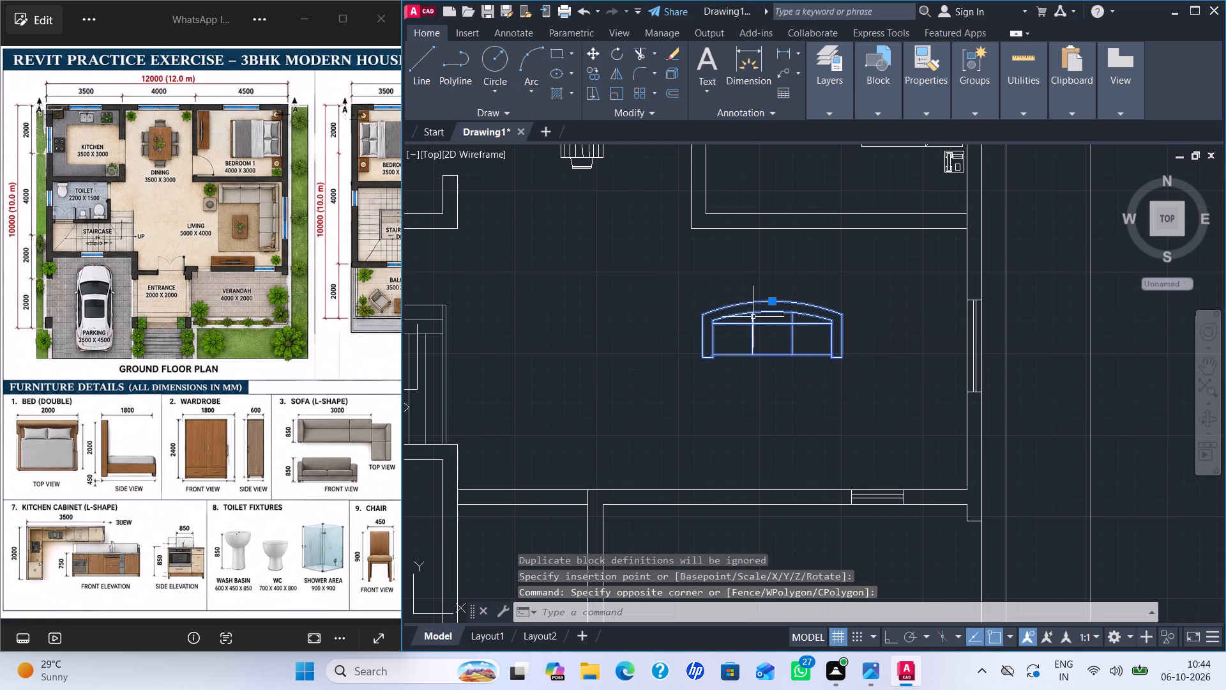
key("r")
key("o")
key("Return")
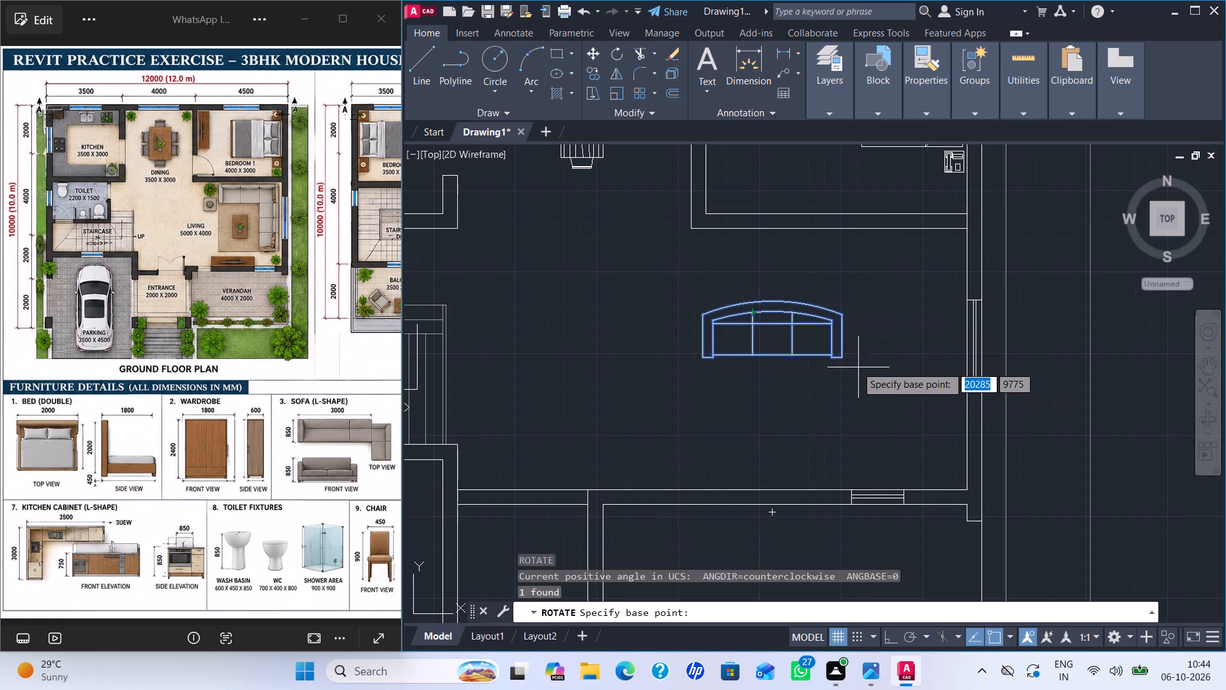
left_click(840, 356)
left_click(840, 491)
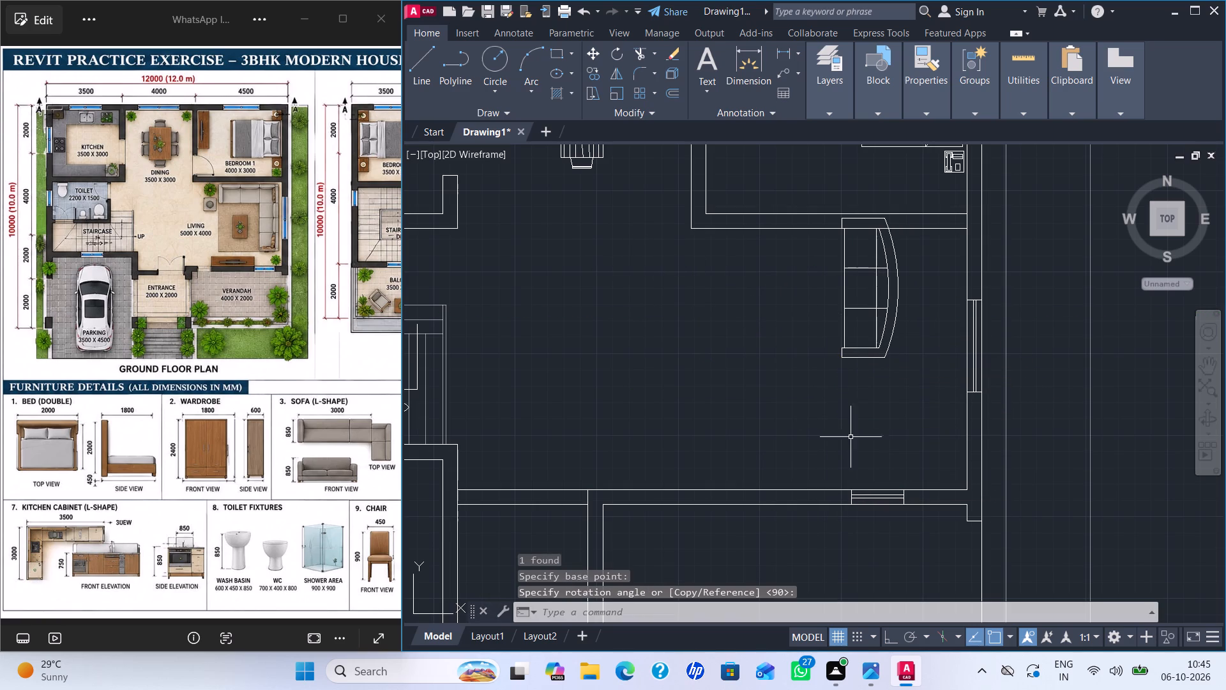
Move the sofa down and right to sit near the window in the living room's right exterior wall.
left_click(889, 294)
key("m")
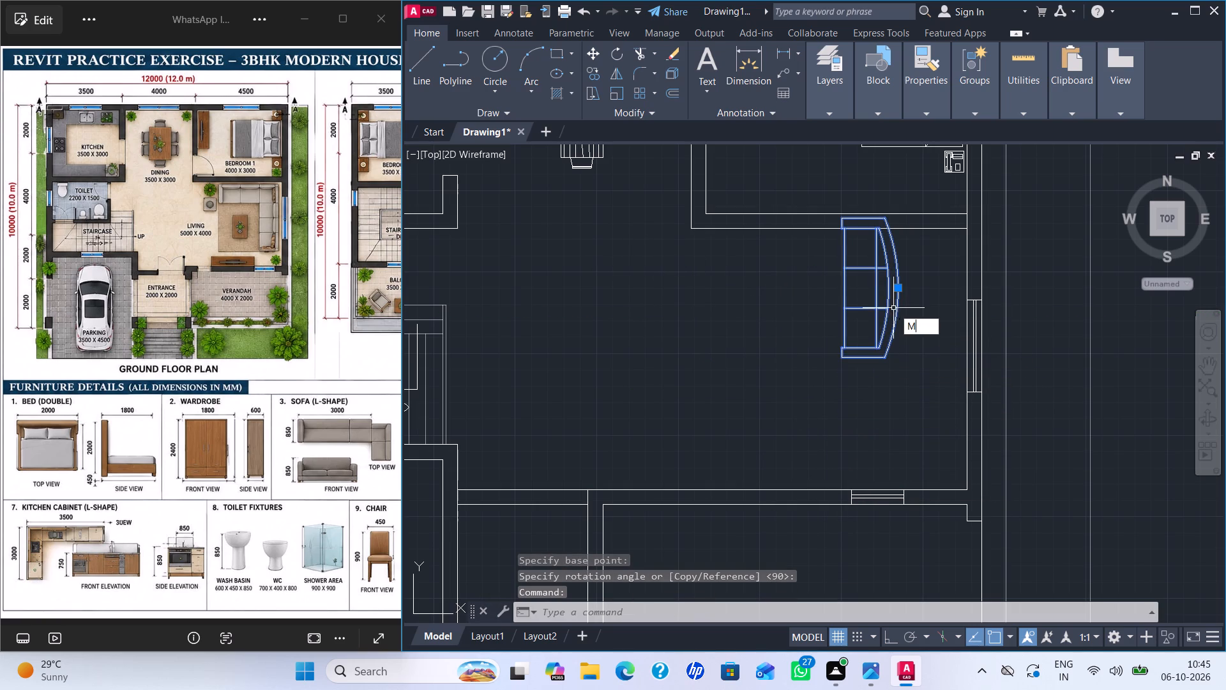
key("Return")
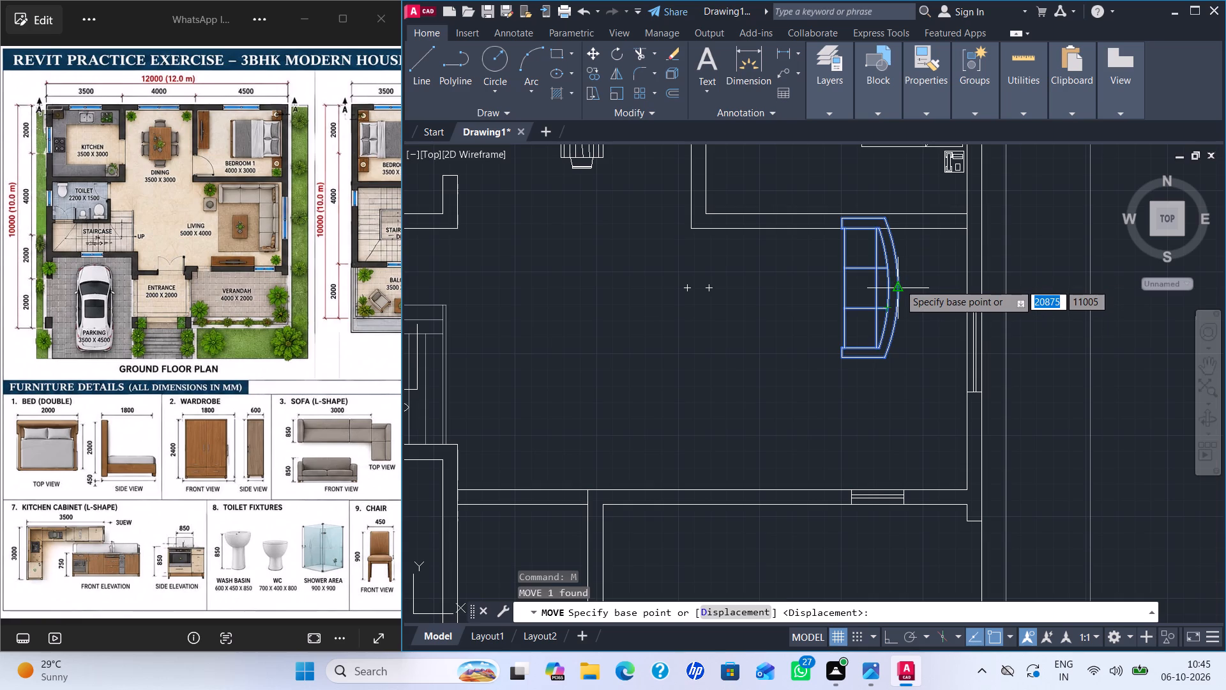
left_click(899, 284)
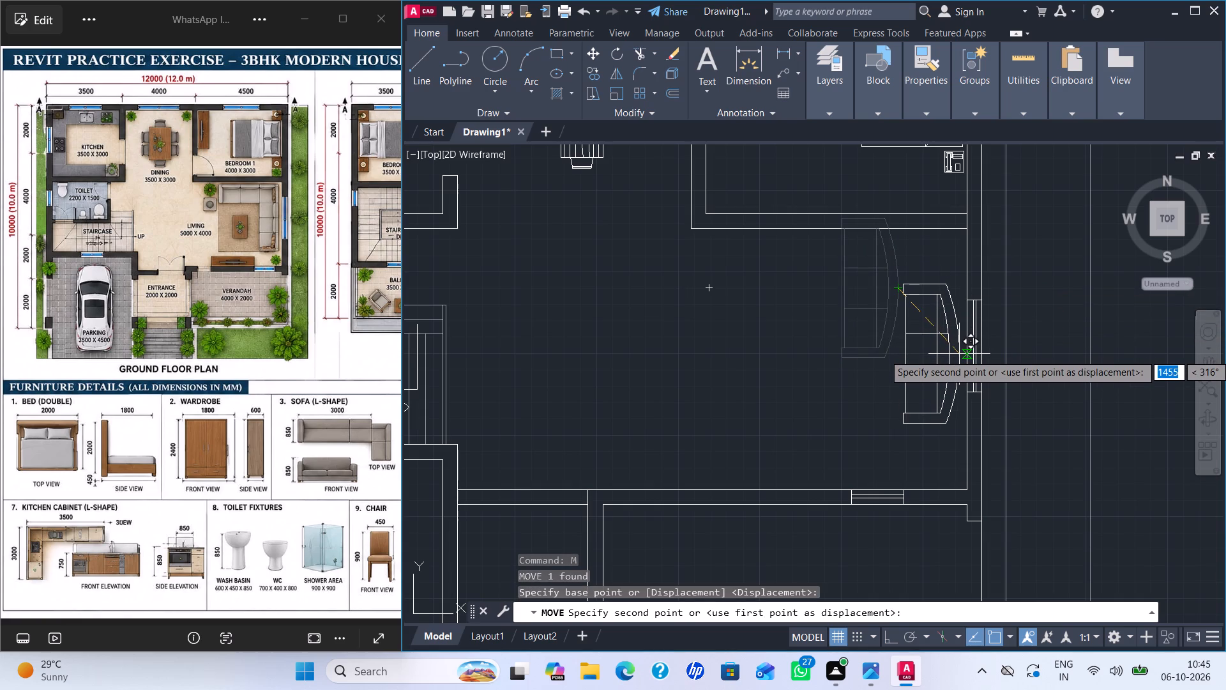
left_click(958, 354)
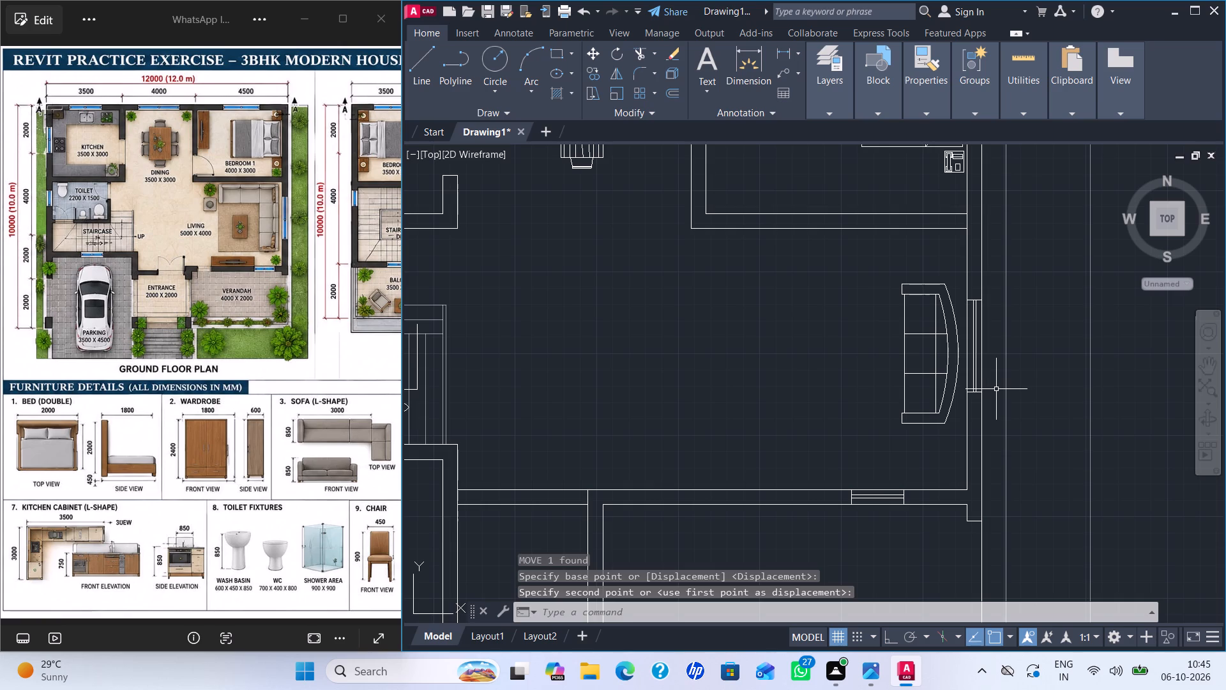
Scale the sofa down slightly about its lower left corner.
left_click(942, 299)
key("s")
key("c")
key("Return")
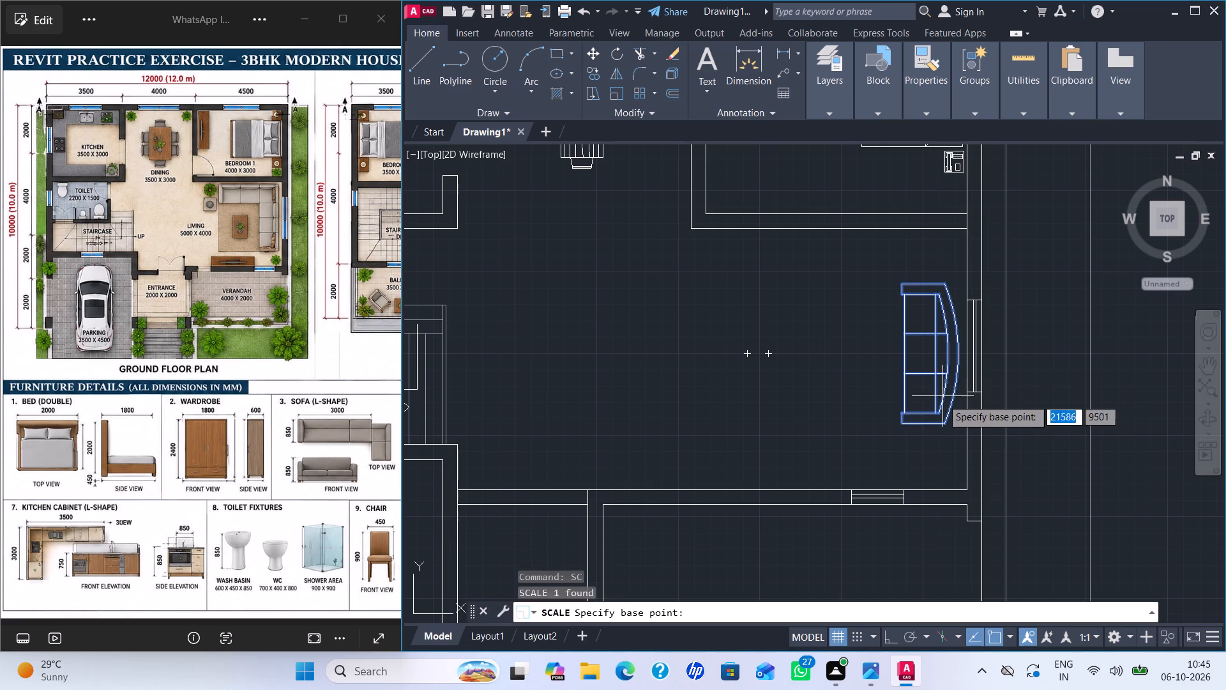
left_click(902, 429)
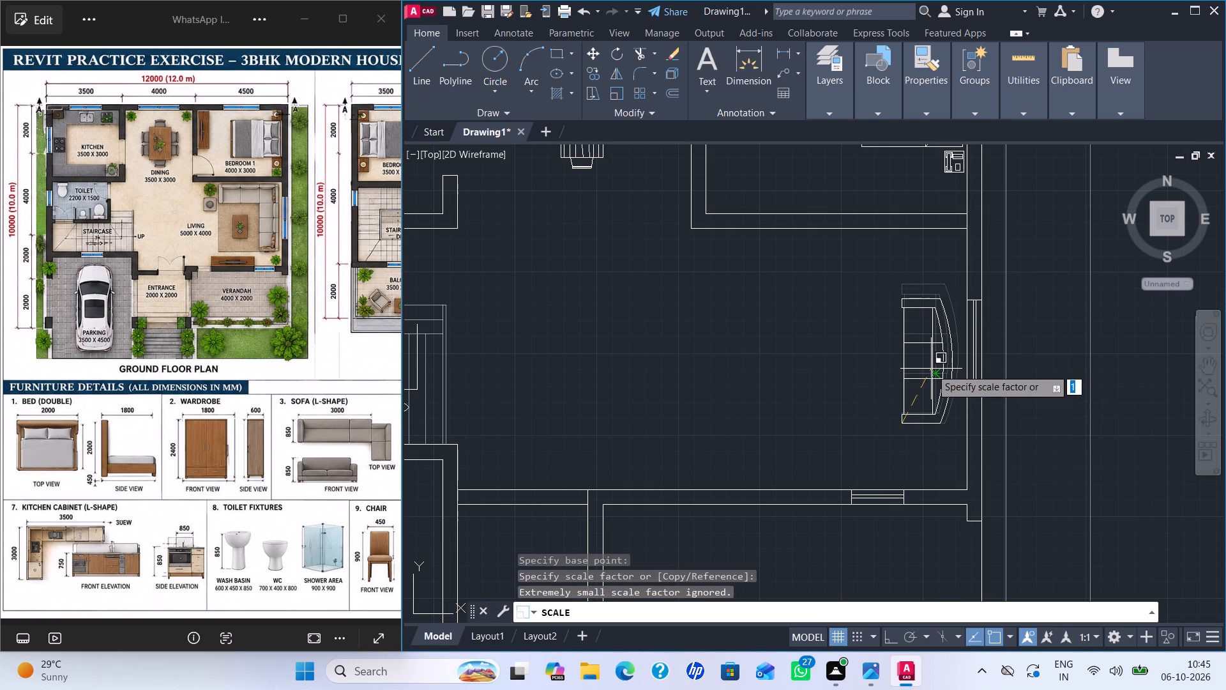
left_click(931, 369)
Move the scaled sofa up and right, closer to the window in the living room's right exterior wall.
left_click(951, 358)
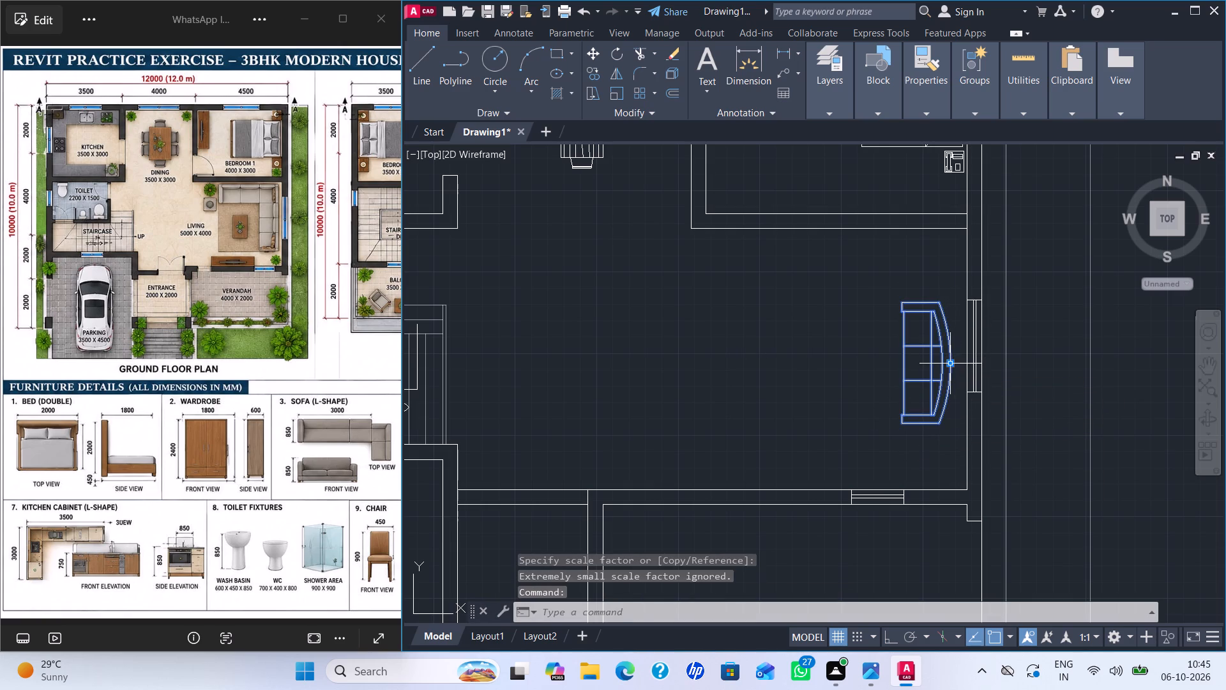
left_click(951, 364)
scroll(960, 351, "up", 3)
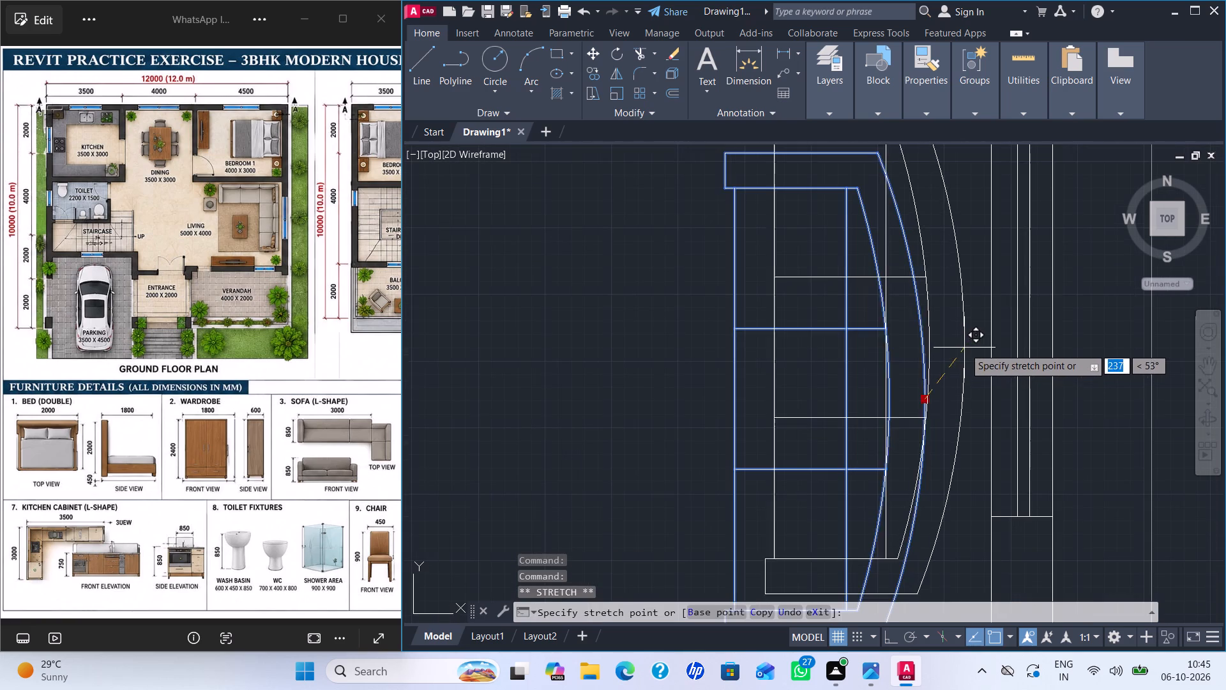
left_click(971, 341)
scroll(971, 346, "down", 3)
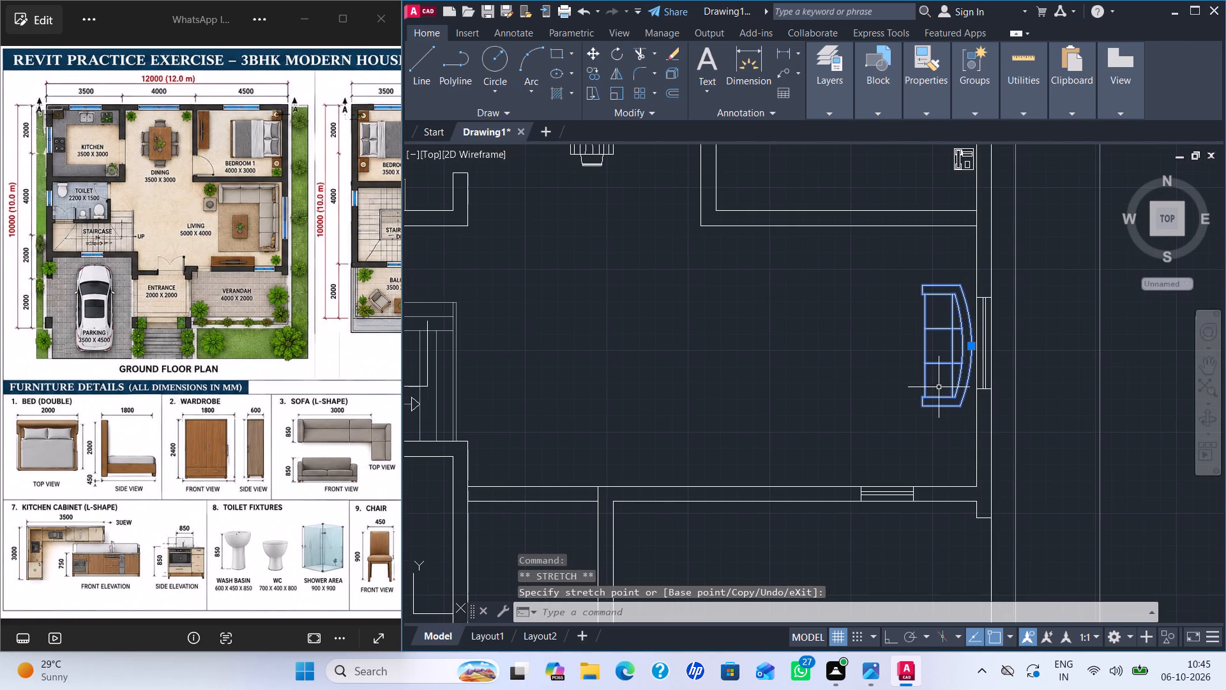
key("Escape")
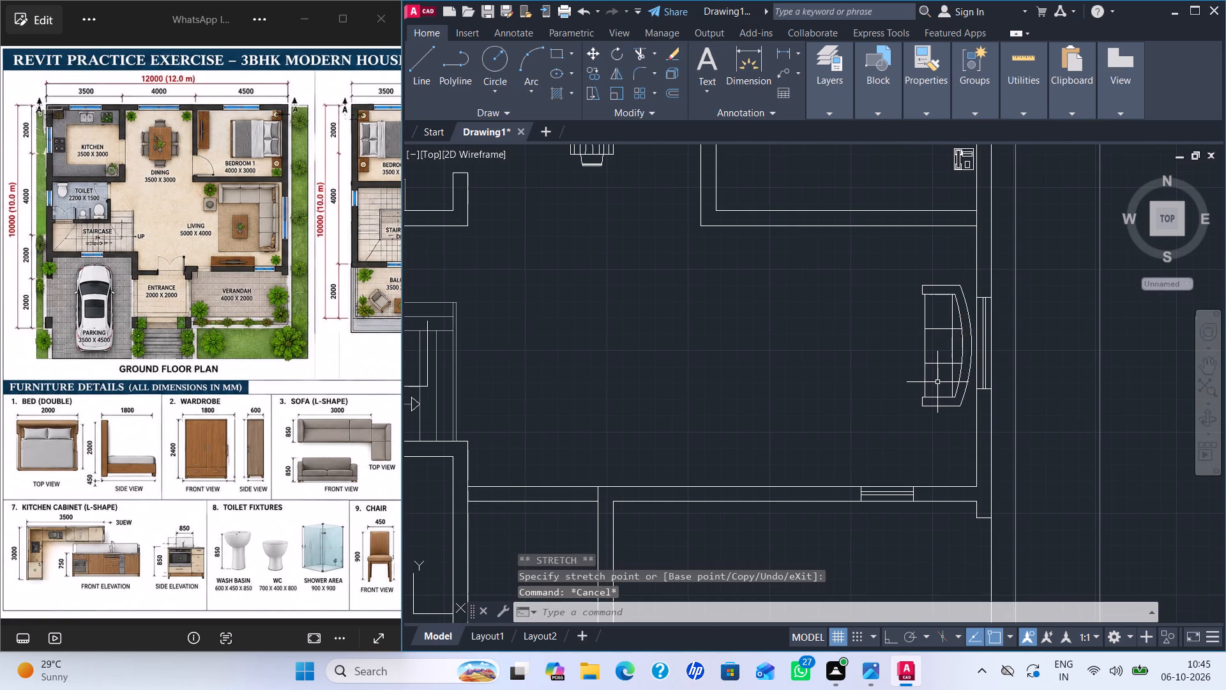
Insert the Sofa - Roundback Loveseat 5 ft. block from DesignCenter at scale 1, below the living room's upper wall, left of the sofa.
key("ctrl+2")
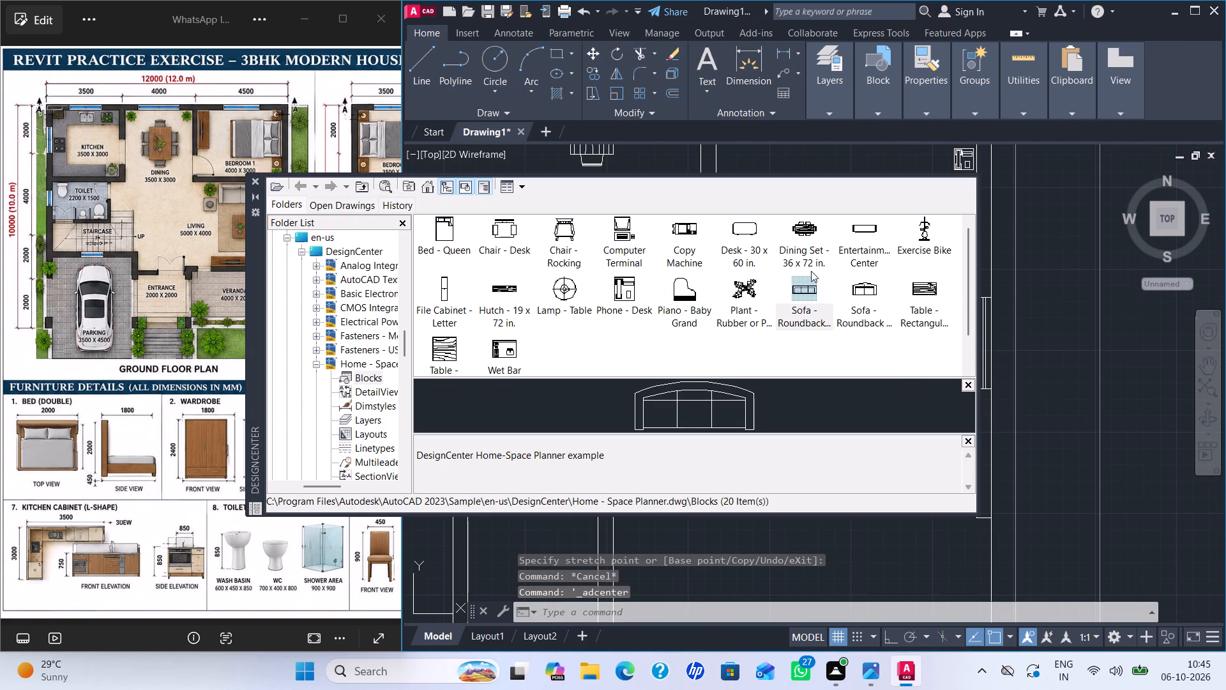
left_click(858, 289)
left_click(859, 291)
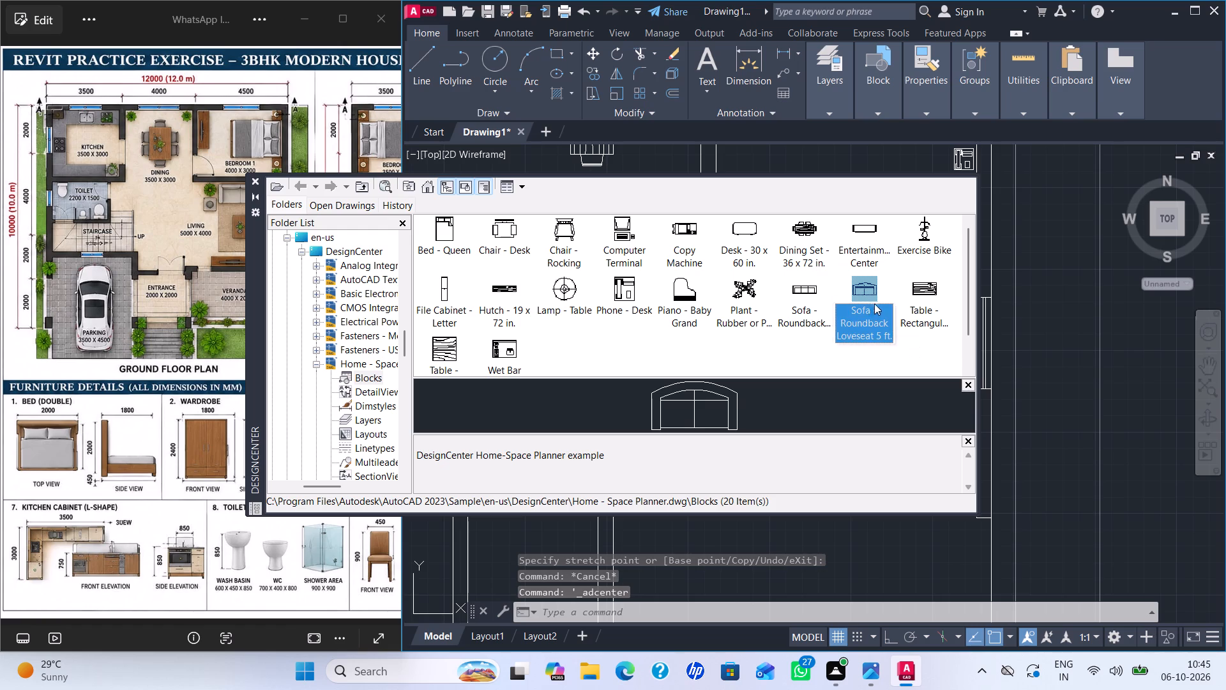
double_click(870, 286)
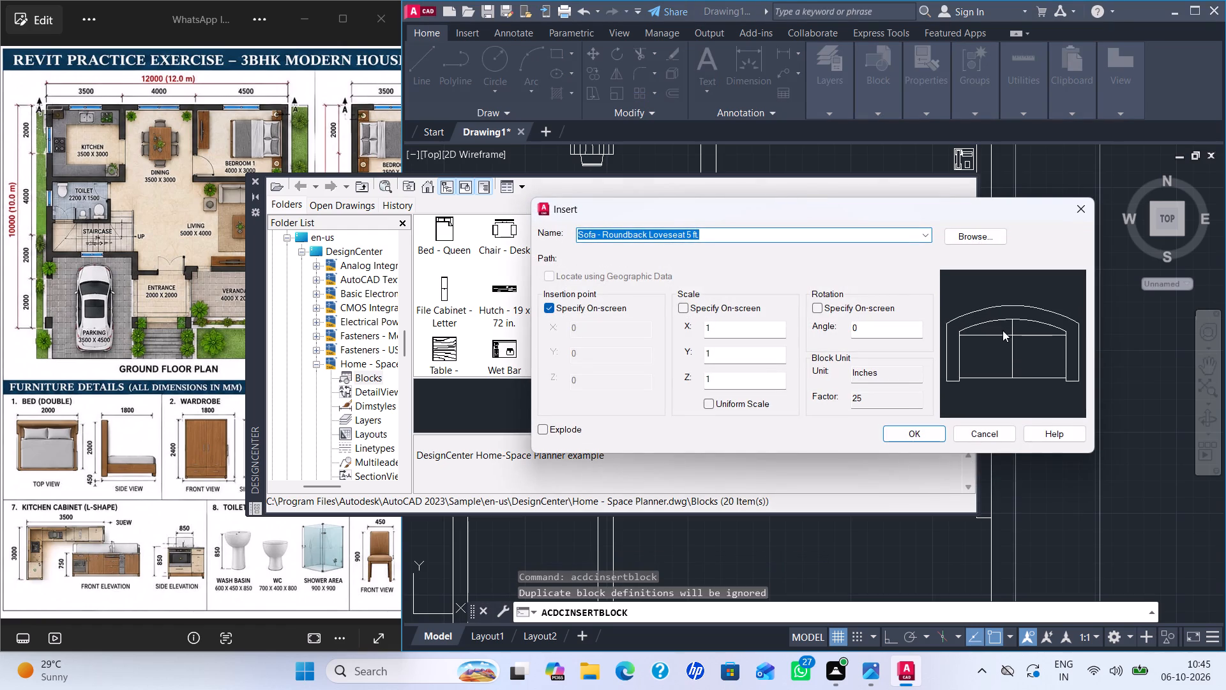
left_click(908, 429)
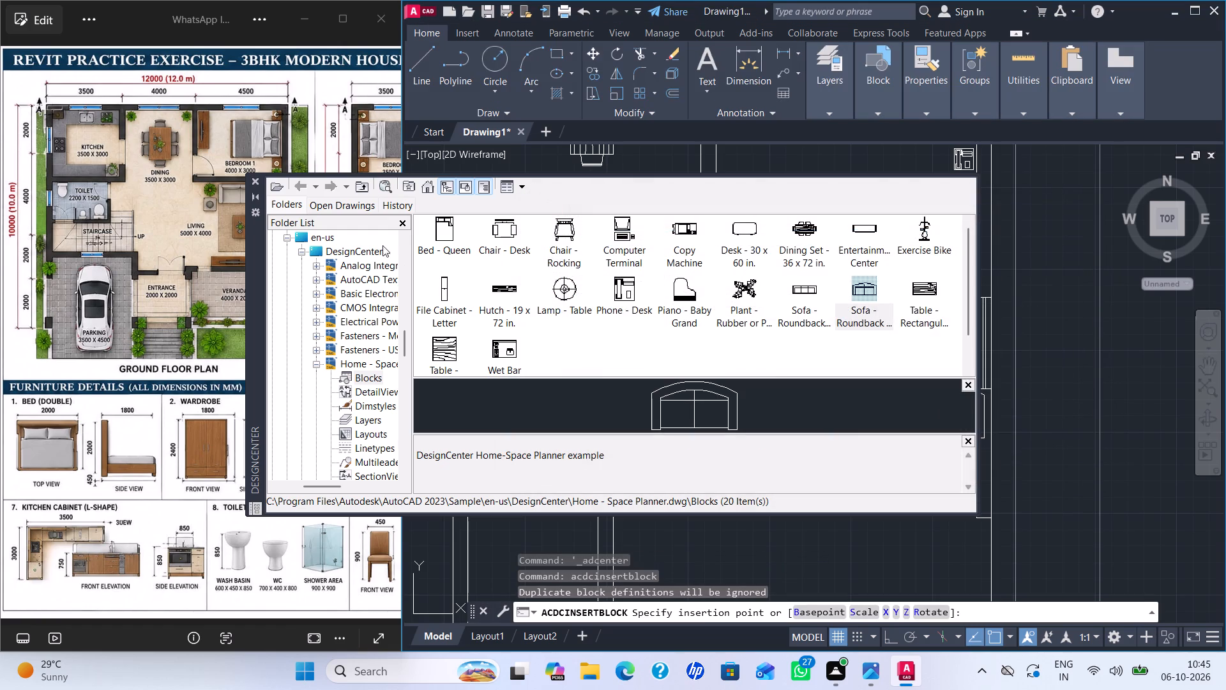
left_click(254, 181)
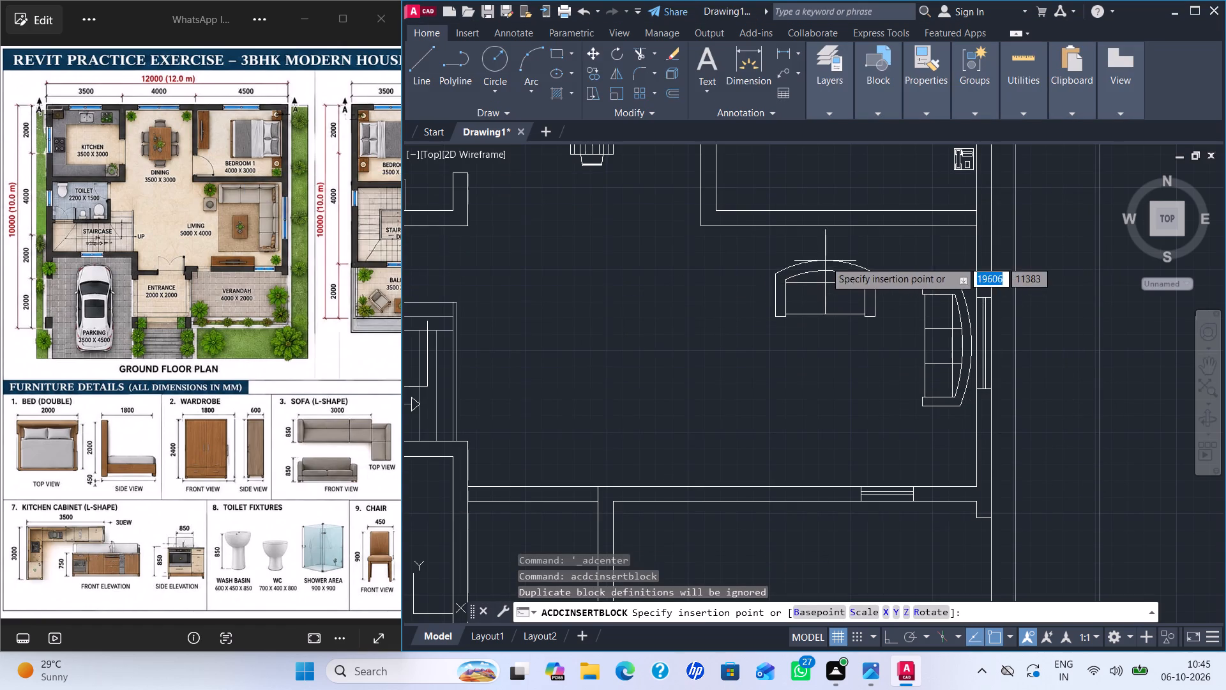
left_click(867, 233)
Scale the loveseat down slightly about its lower left corner.
left_click(869, 237)
key("s")
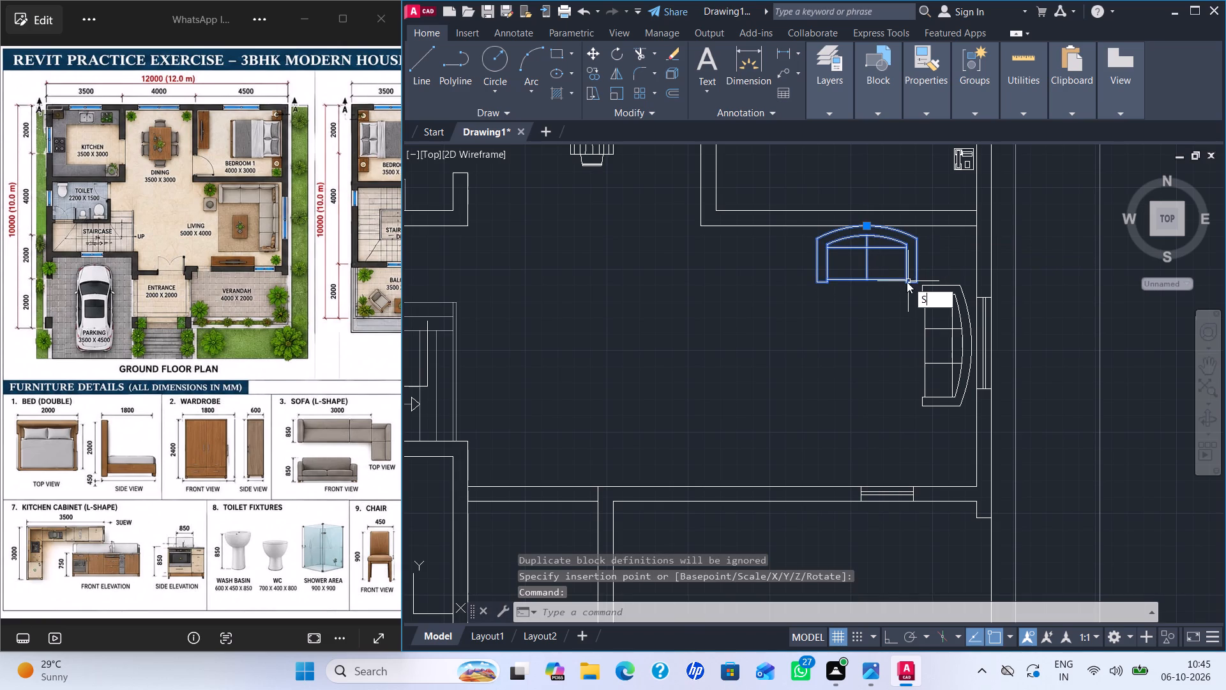
key("c")
key("Return")
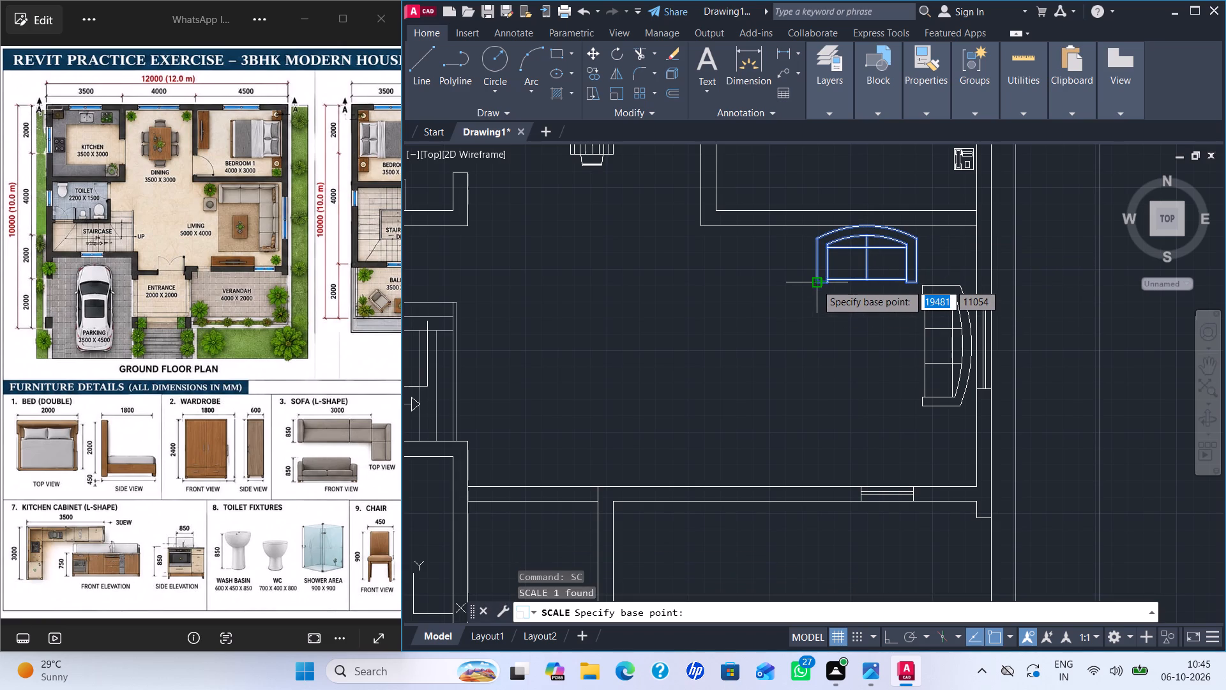
key("Return")
left_click(815, 283)
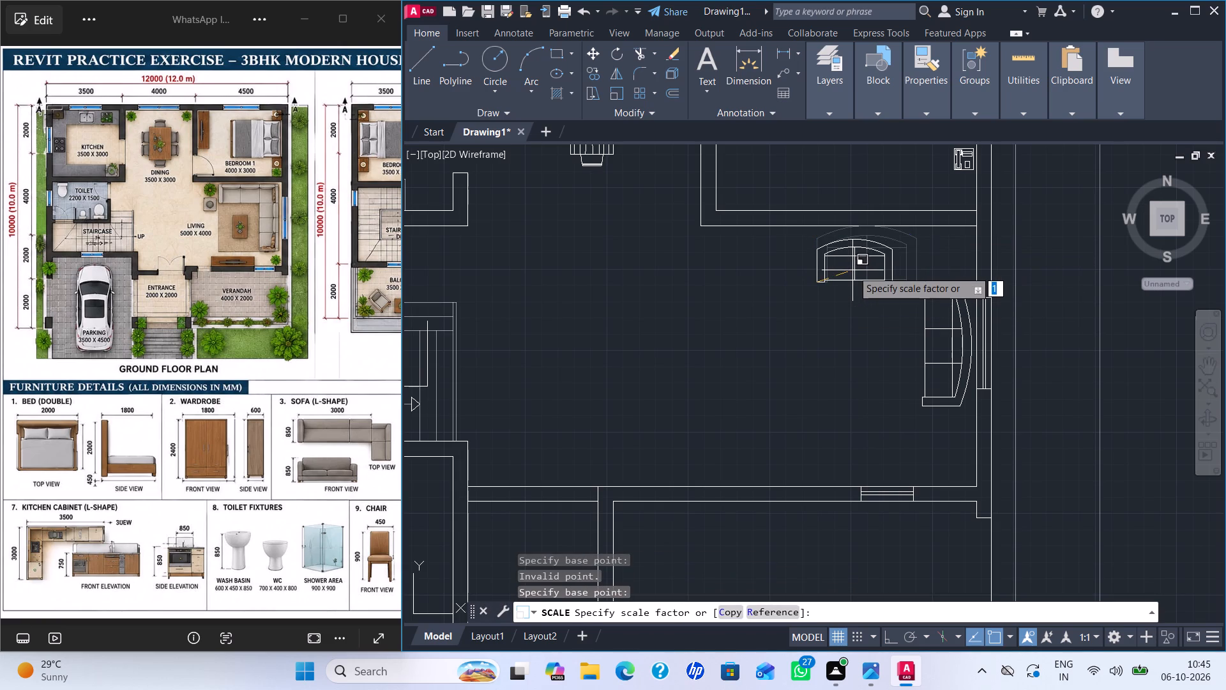
left_click(856, 269)
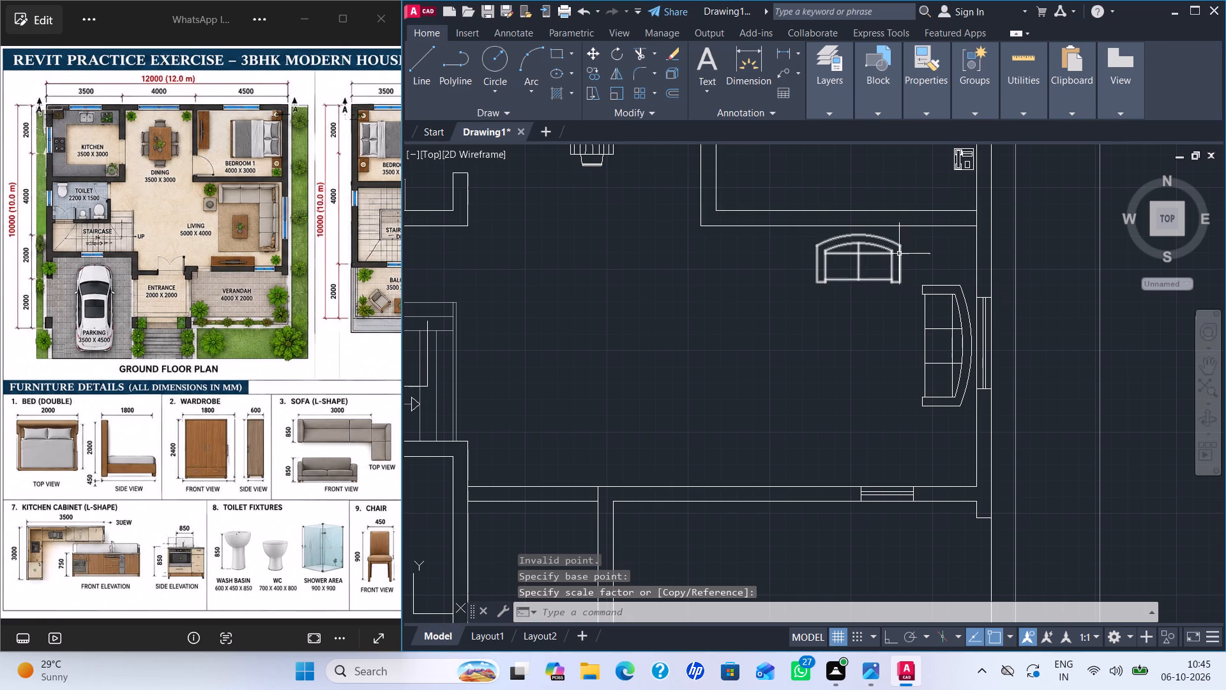
Move the loveseat slightly right so its right arm nears the larger sofa's upper left corner.
left_click(899, 254)
left_click(861, 236)
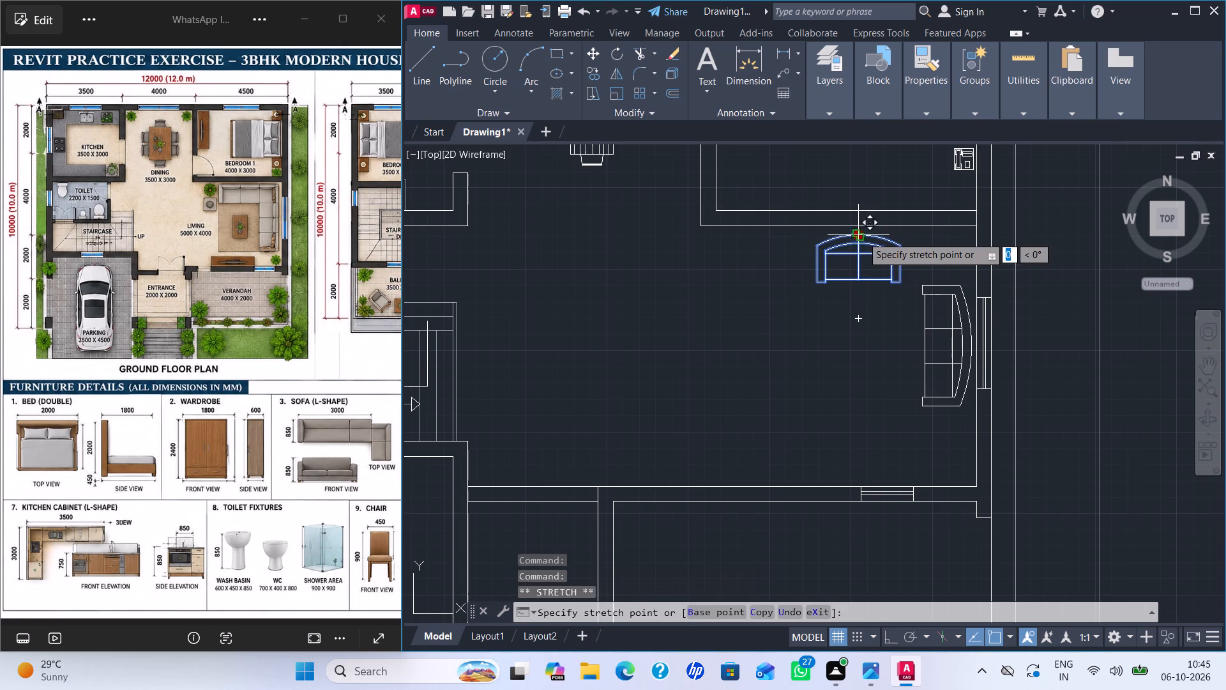
left_click(875, 236)
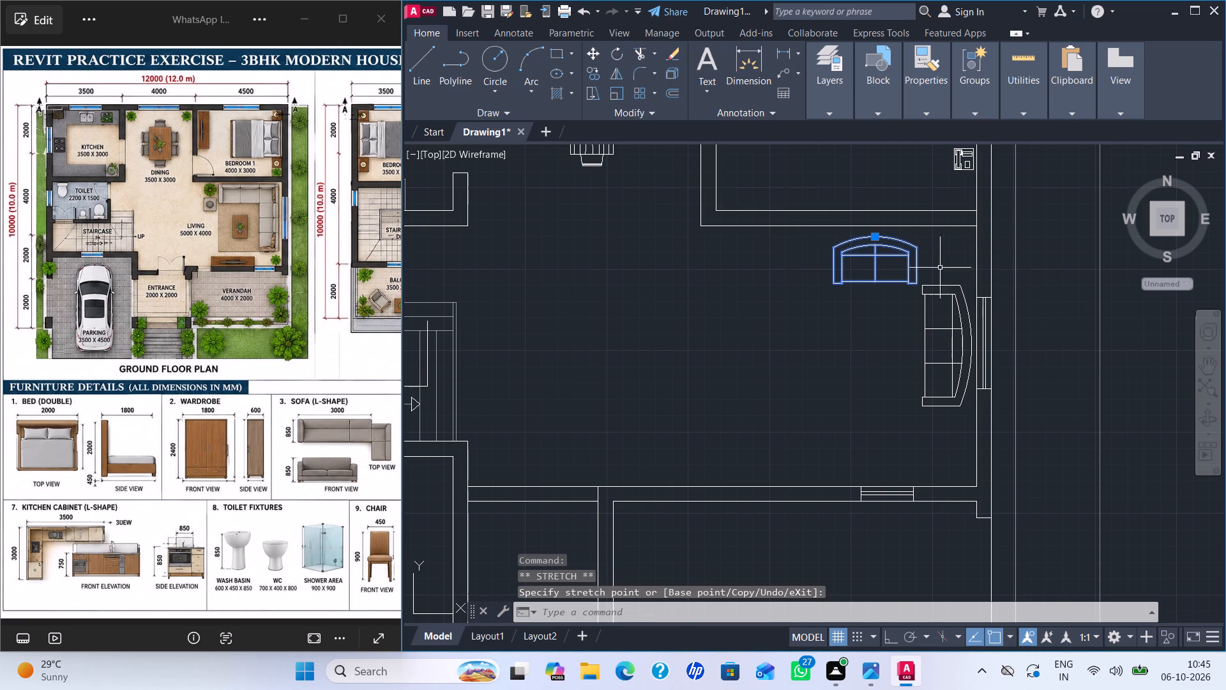
key("Escape")
key("Escape")
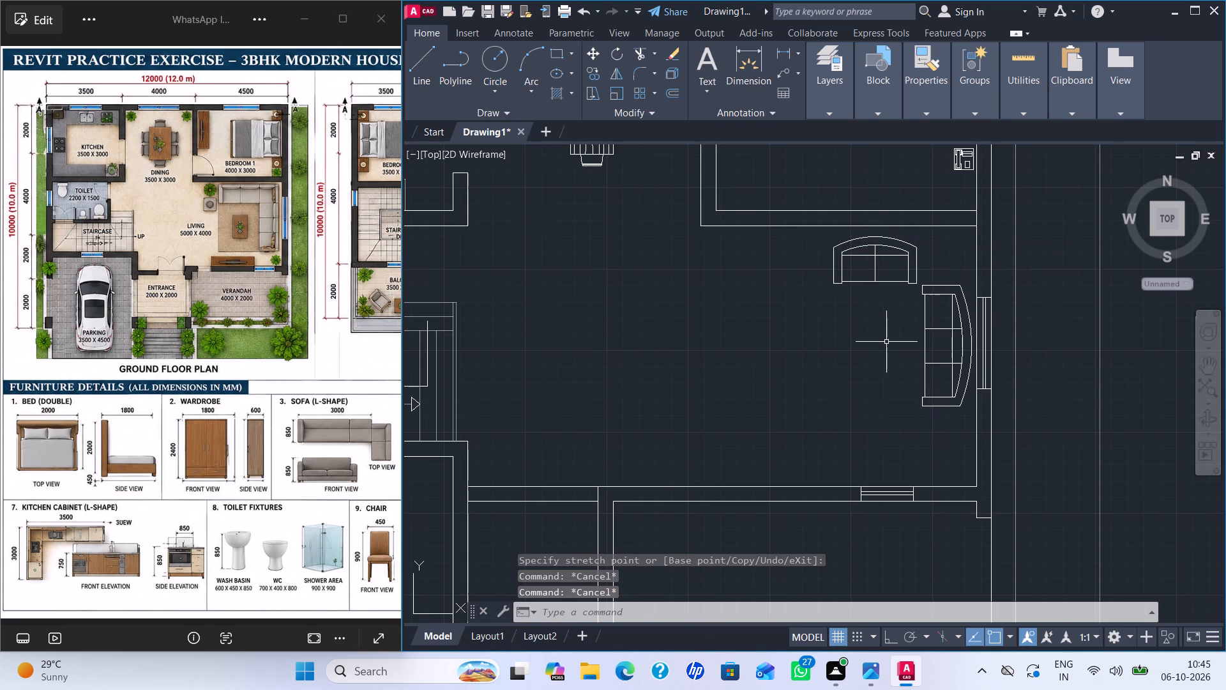
Insert the Table - Rectangular Woodgrain 60 x 30 in. block from DesignCenter at scale 1 in the living room, left of the sofa.
key("ctrl+2")
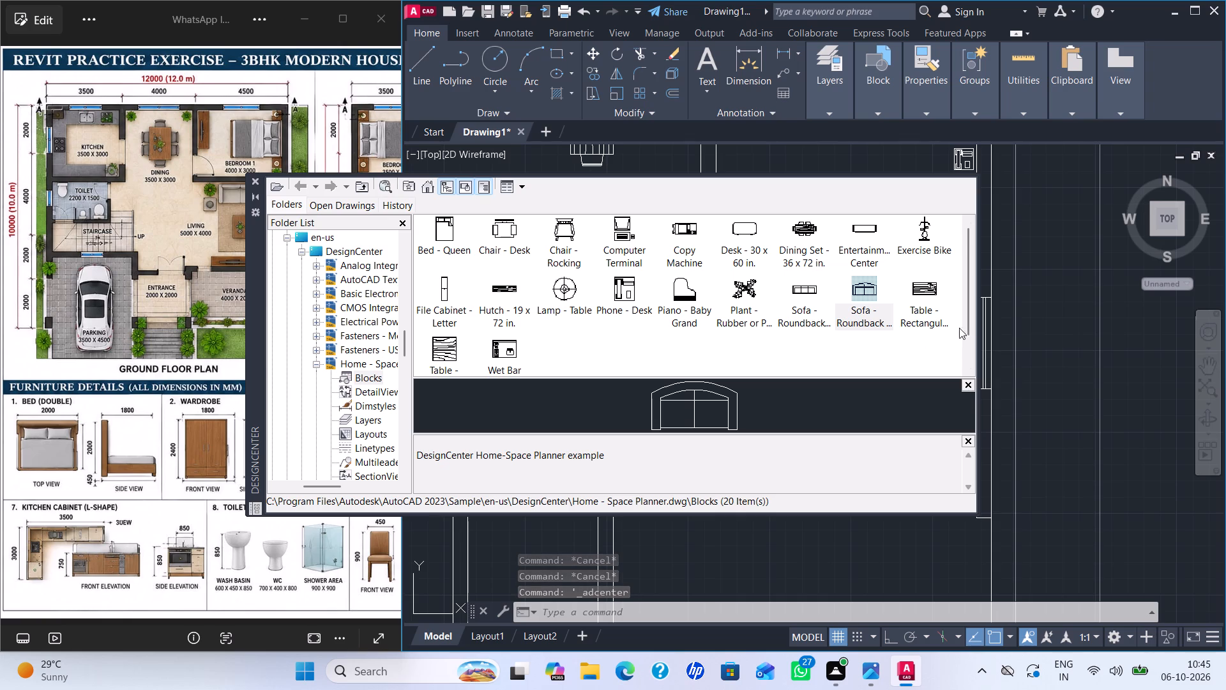
double_click(927, 293)
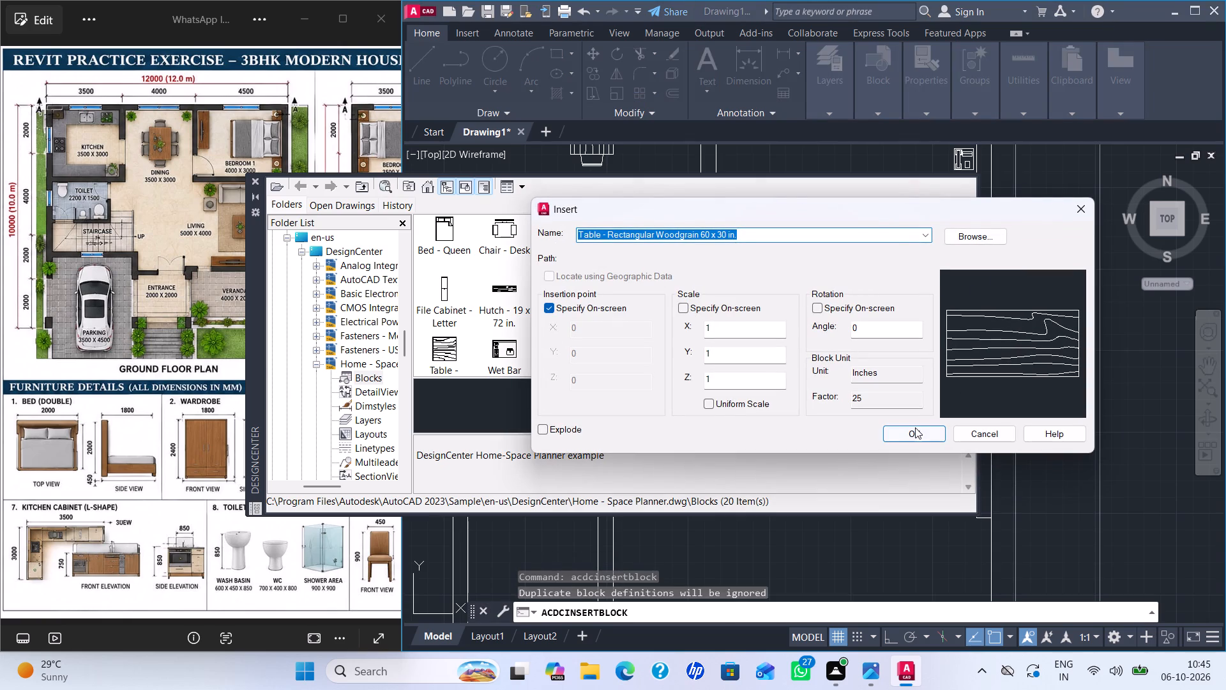
left_click(914, 429)
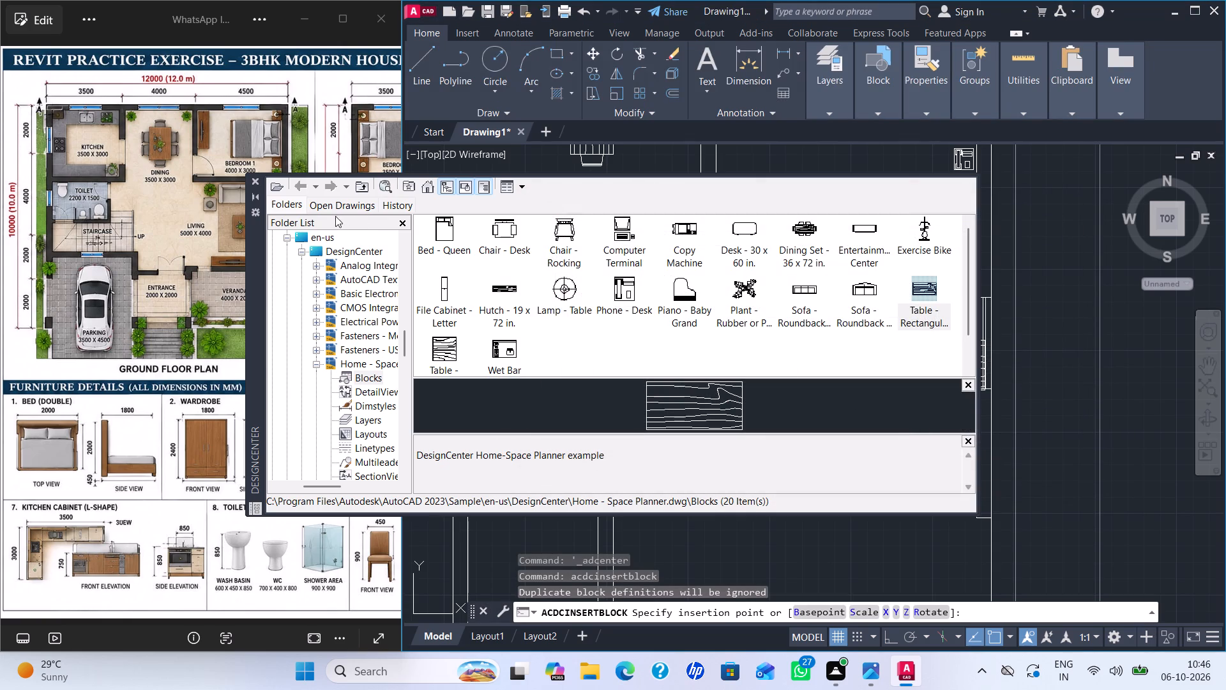
left_click(252, 177)
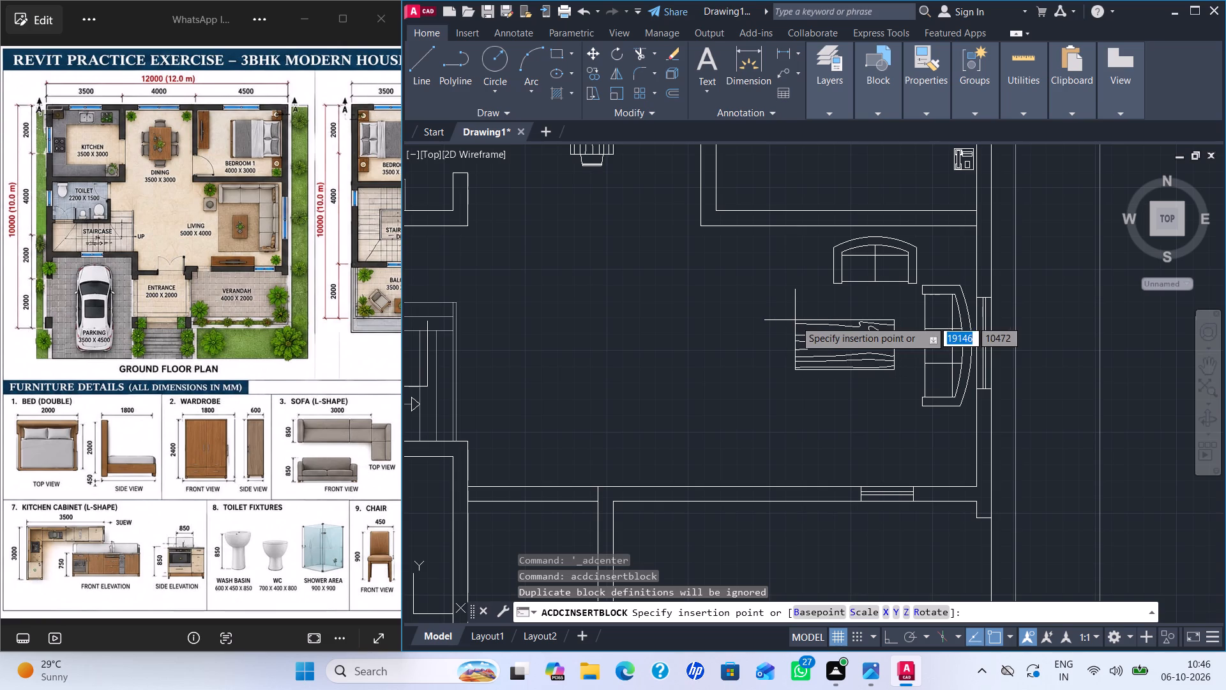
left_click(735, 321)
Scale the rectangular woodgrain table down about its upper left corner.
left_click(762, 321)
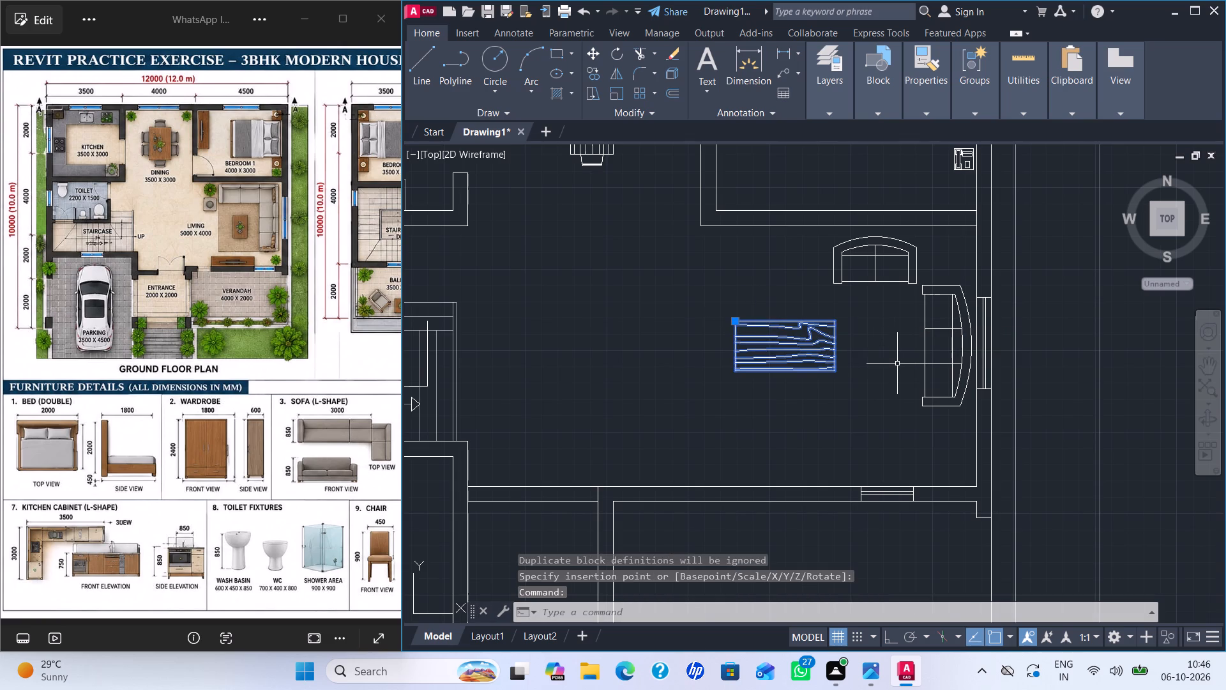
key("s")
key("c")
key("Return")
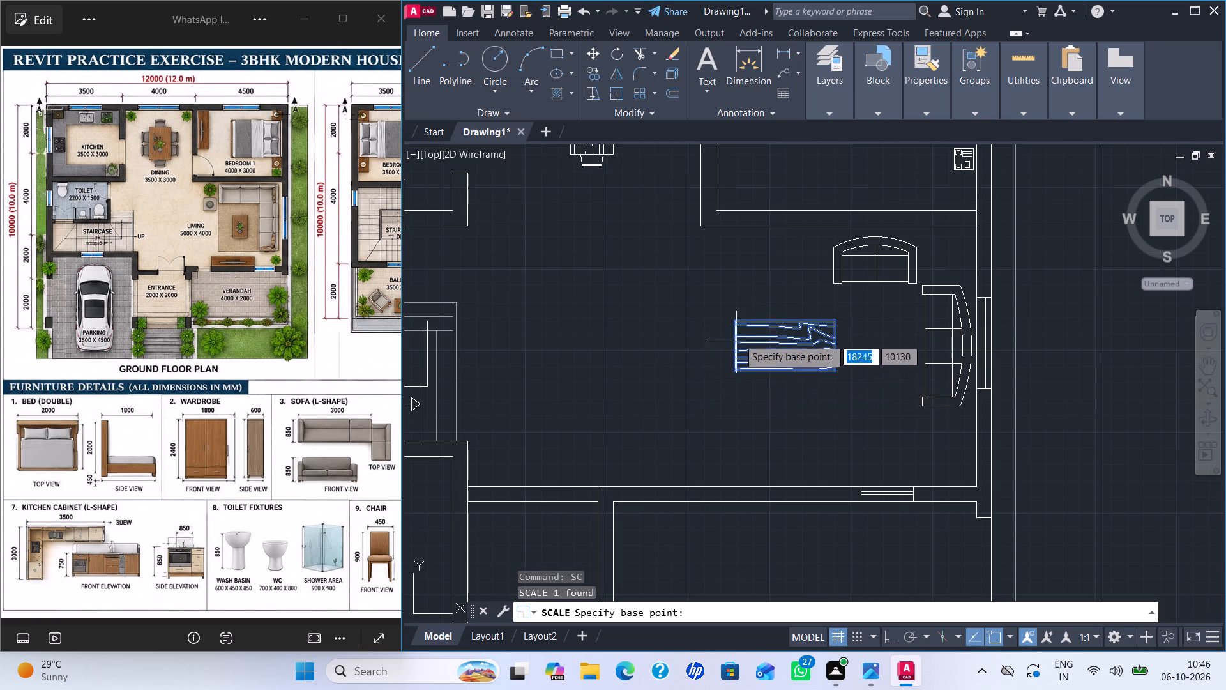
left_click(733, 323)
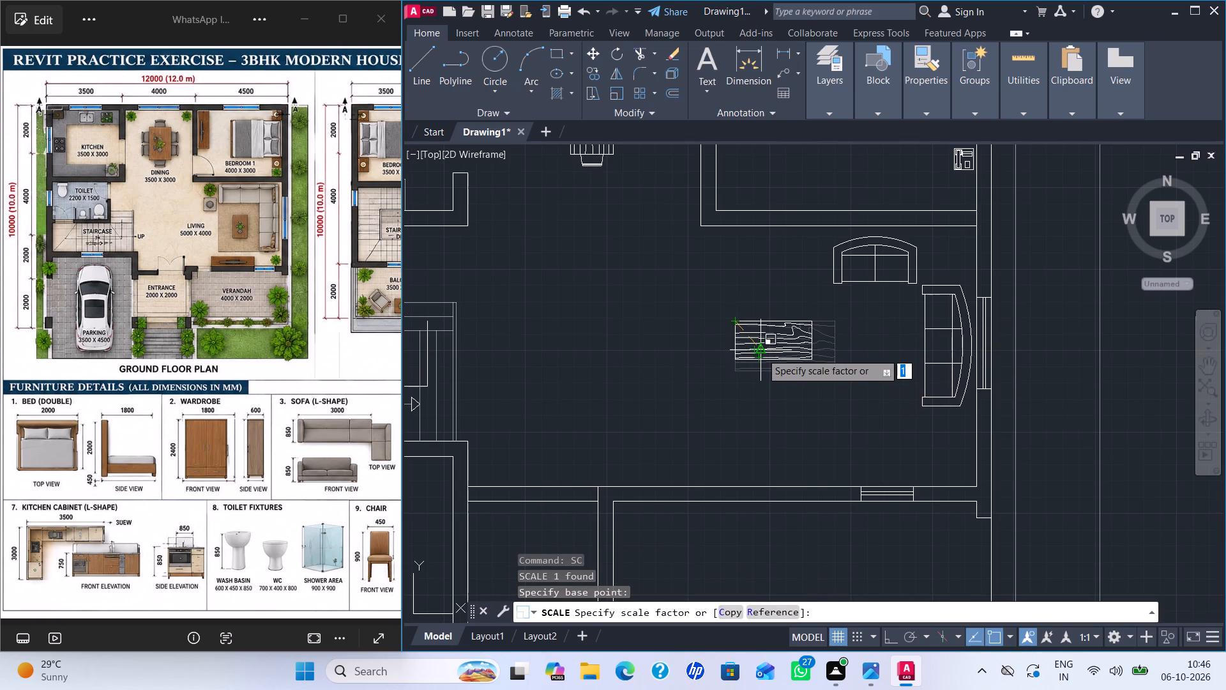
left_click(761, 353)
Rotate the rectangular table 90 degrees clockwise about its lower left corner so it stands parallel to the large sofa.
left_click(787, 326)
key("r")
key("o")
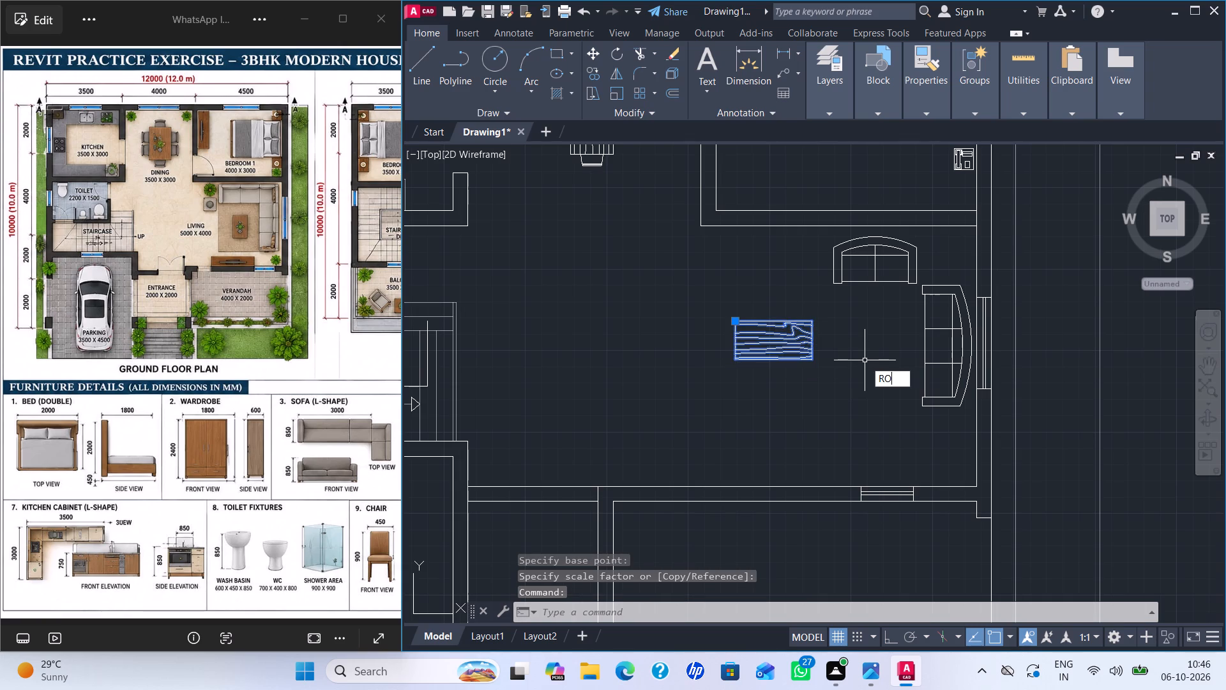
key("Return")
left_click(732, 360)
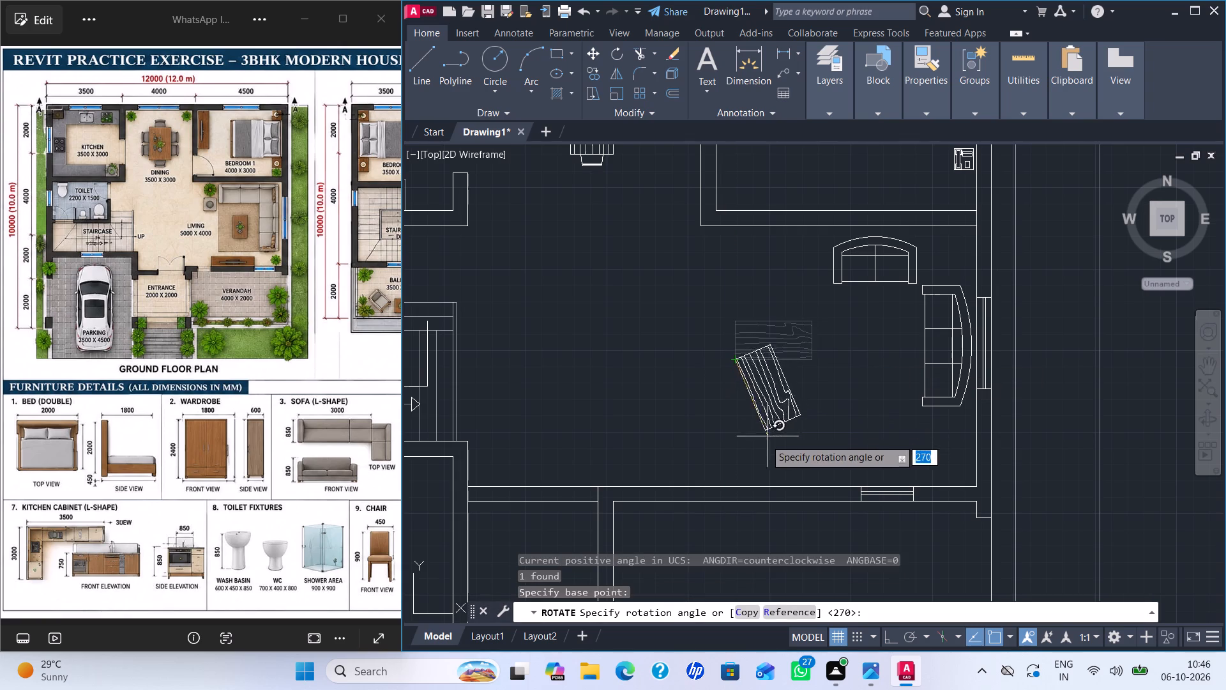
left_click(736, 486)
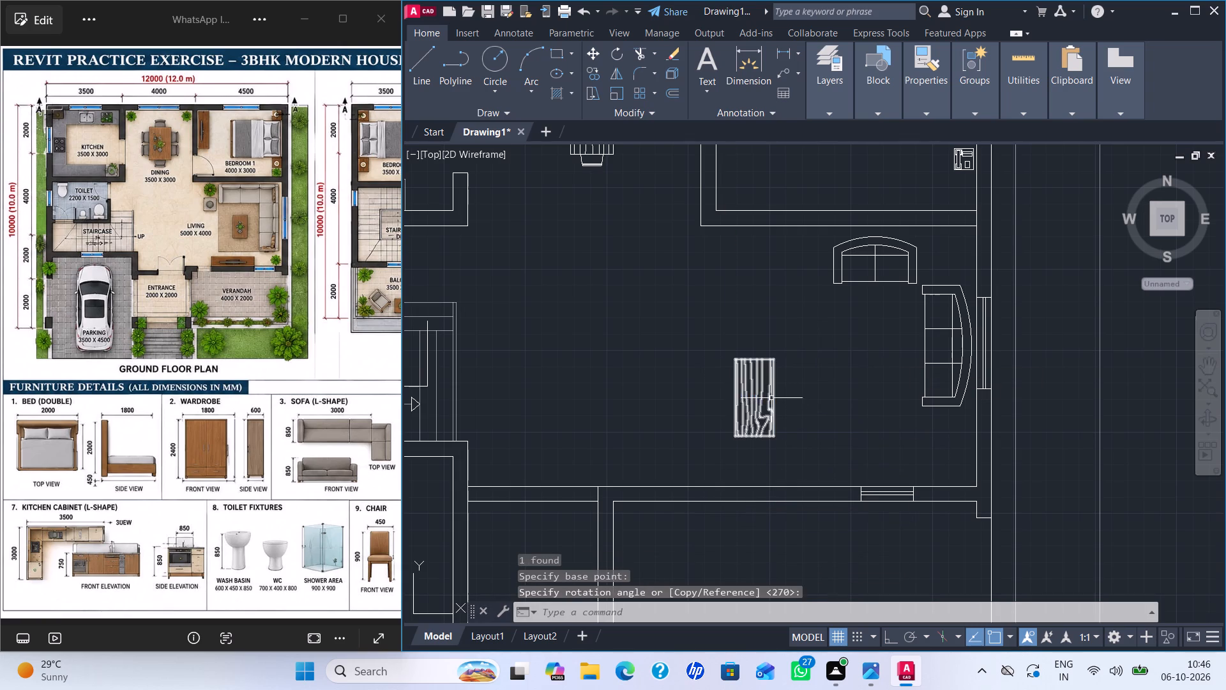
Move the rectangular table up and right to sit in front of the large sofa, below the loveseat.
left_click(771, 398)
left_click(777, 361)
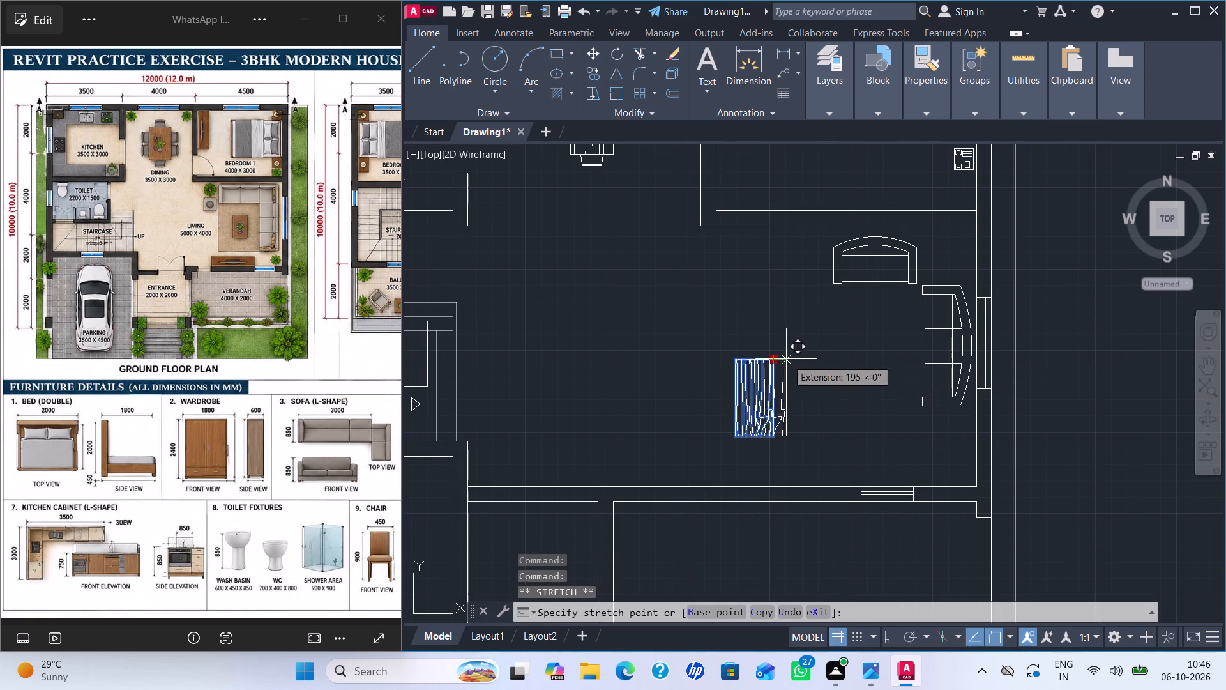
scroll(879, 349, "up", 2)
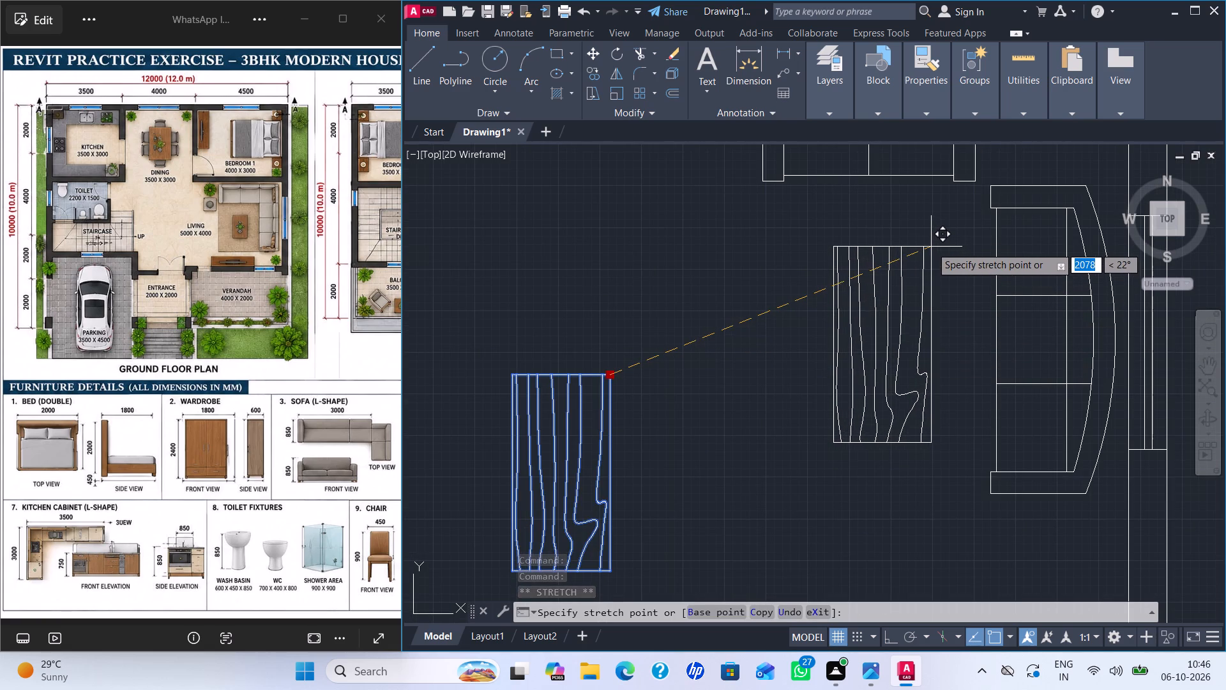
left_click(931, 247)
scroll(972, 322, "down", 3)
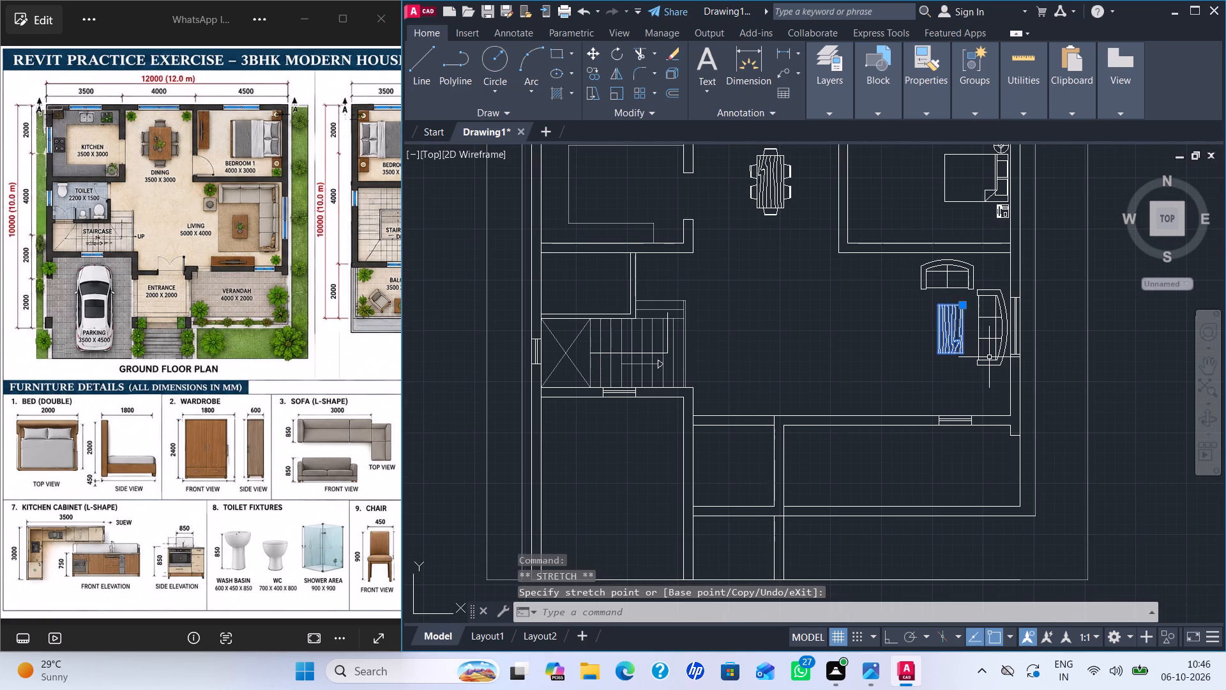
key("Escape")
Insert the Table - Square Woodgrain 42 x 42 in. block from DesignCenter at scale 1 in the living room, between the staircase and the sofas.
key("ctrl+2")
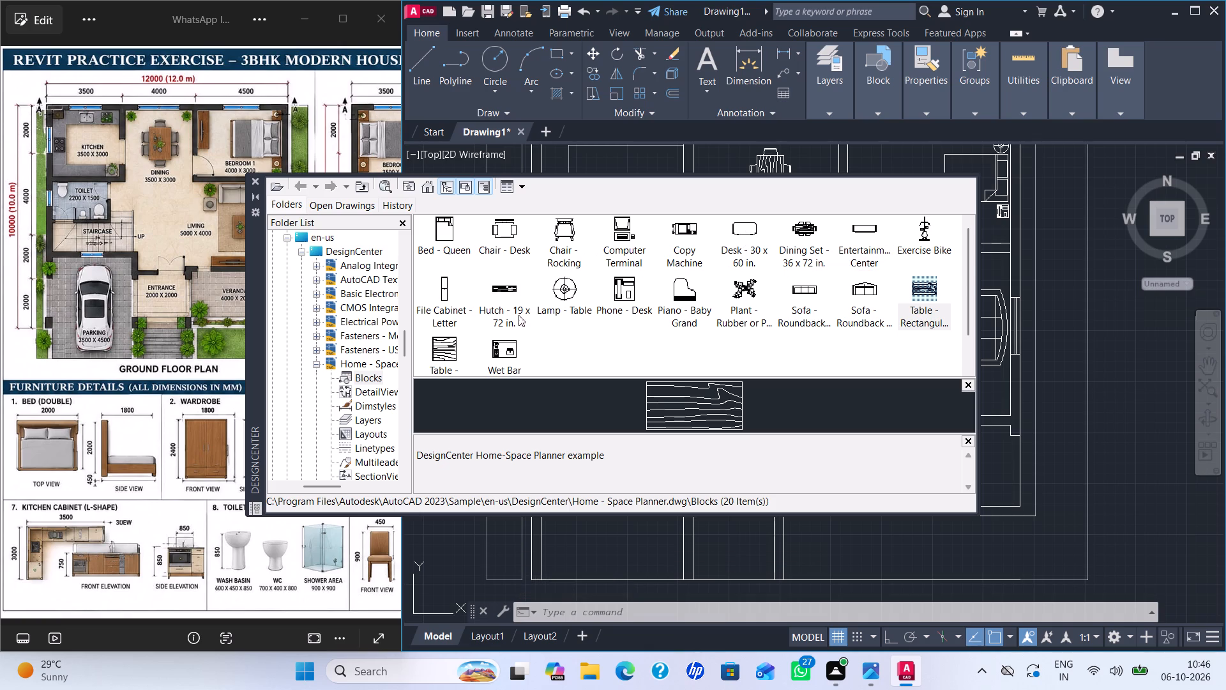
double_click(509, 286)
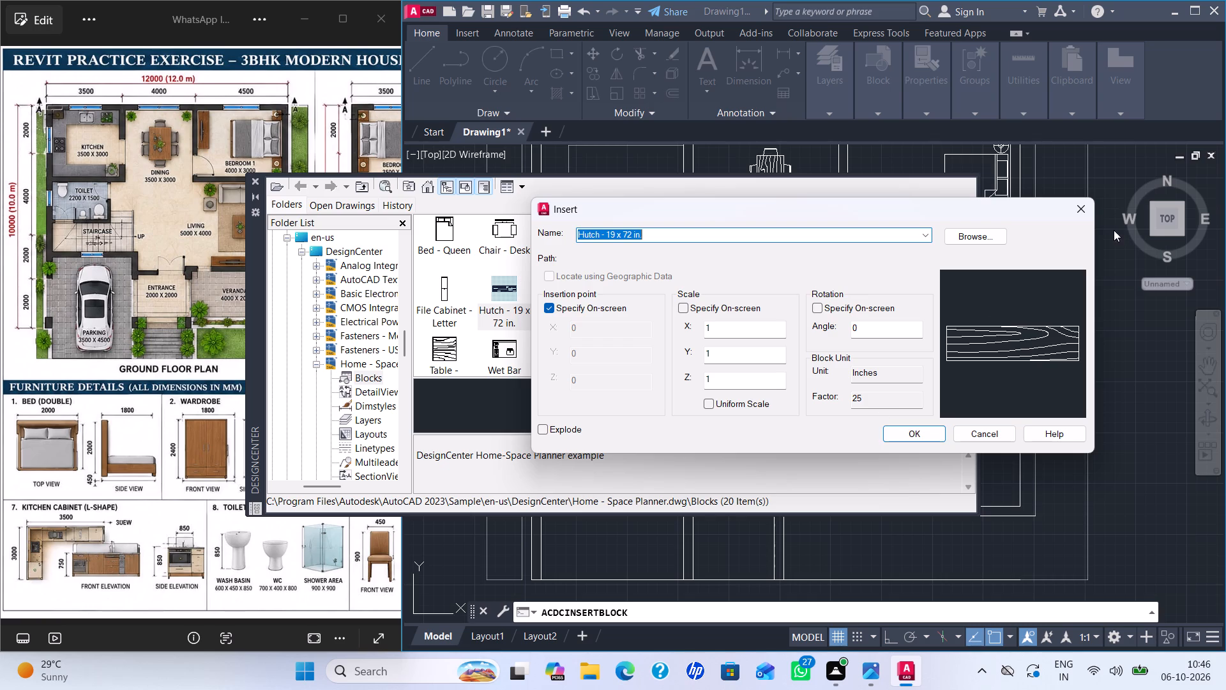
left_click(1083, 206)
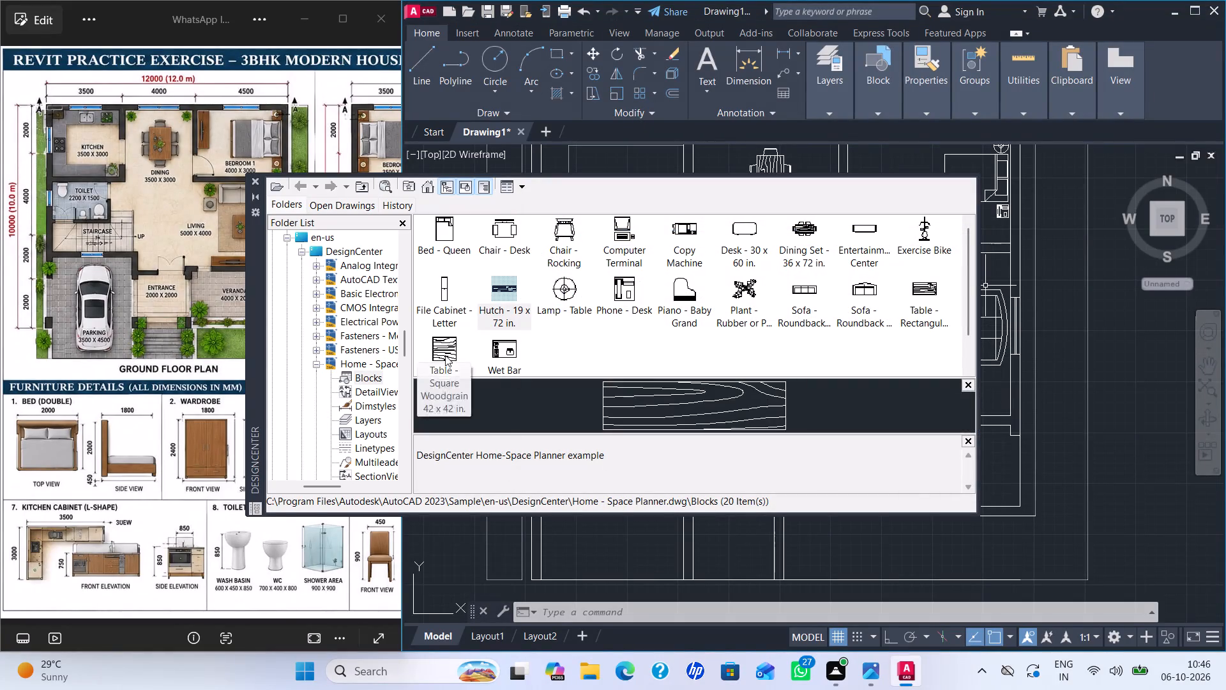
double_click(445, 355)
left_click(912, 429)
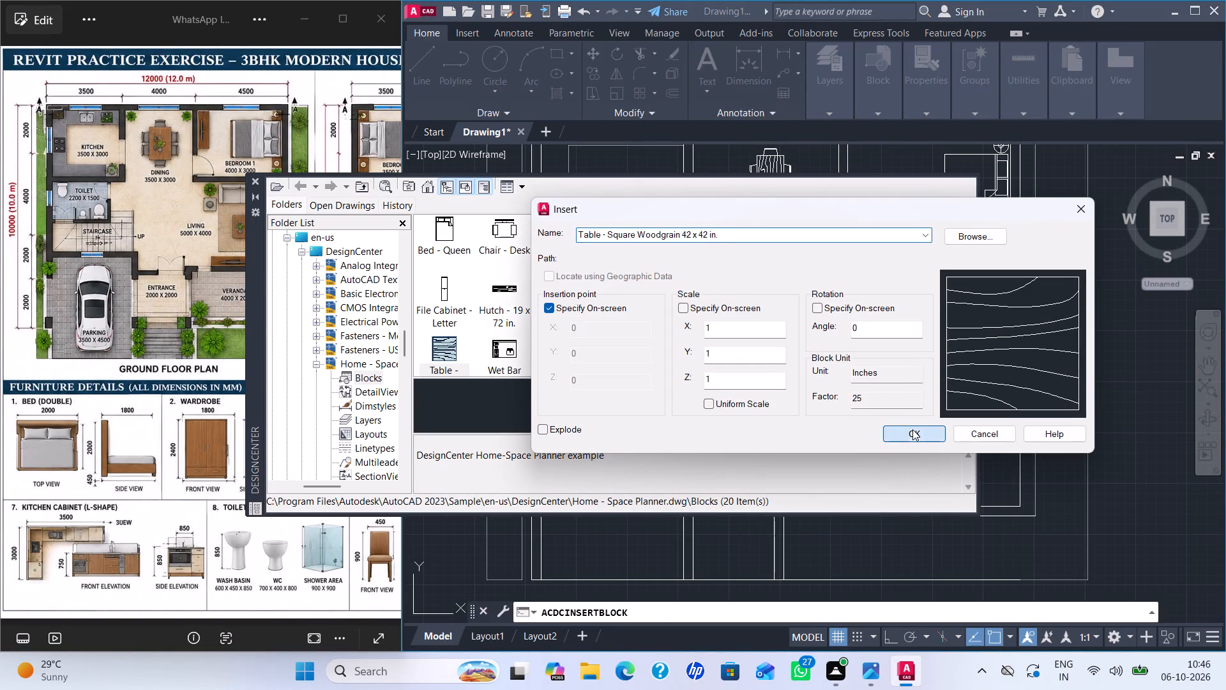
left_click(255, 180)
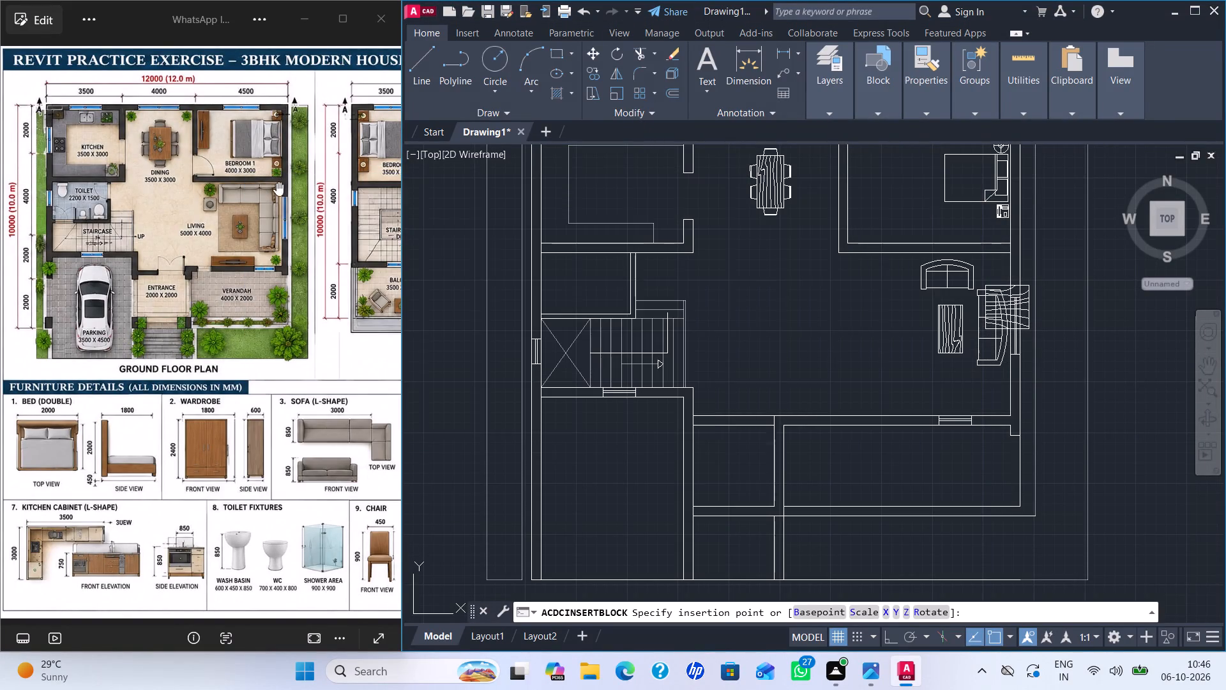
scroll(750, 296, "up", 2)
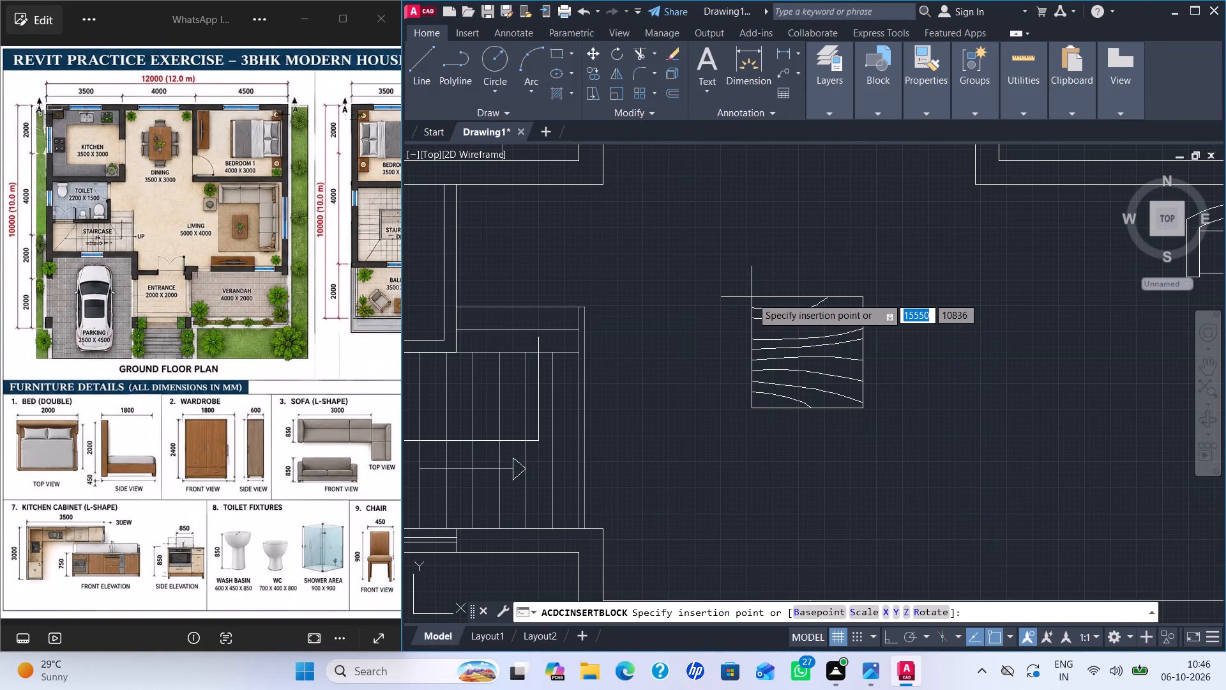
left_click(752, 293)
scroll(786, 308, "down", 1)
scroll(842, 339, "down", 2)
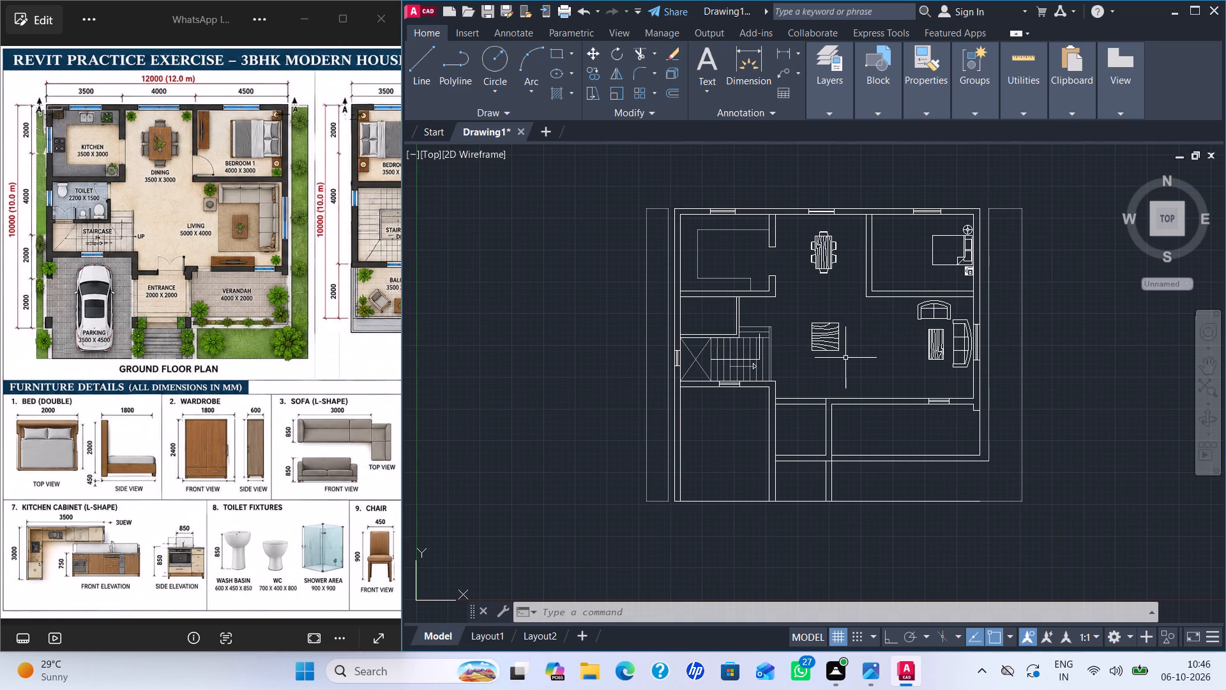
key("Escape")
Scale the square woodgrain table down to roughly half size about its lower left corner.
scroll(840, 346, "up", 2)
left_click_drag(732, 261, 740, 272)
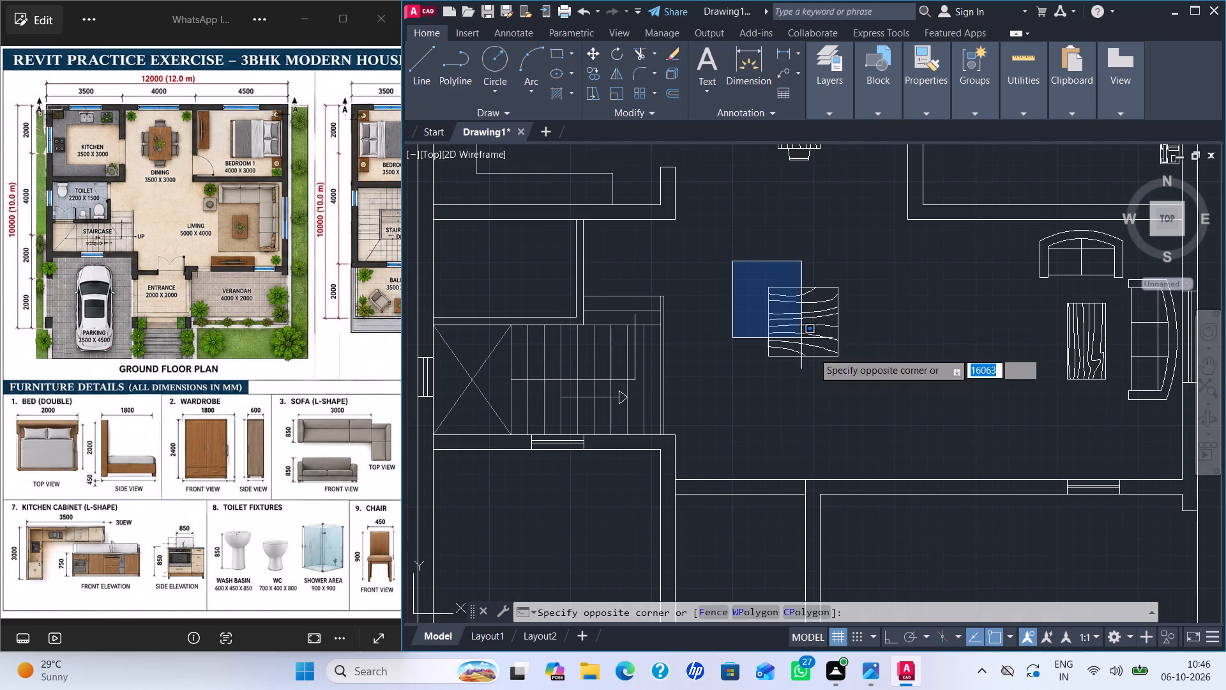
left_click(877, 385)
type("SC")
key("Return")
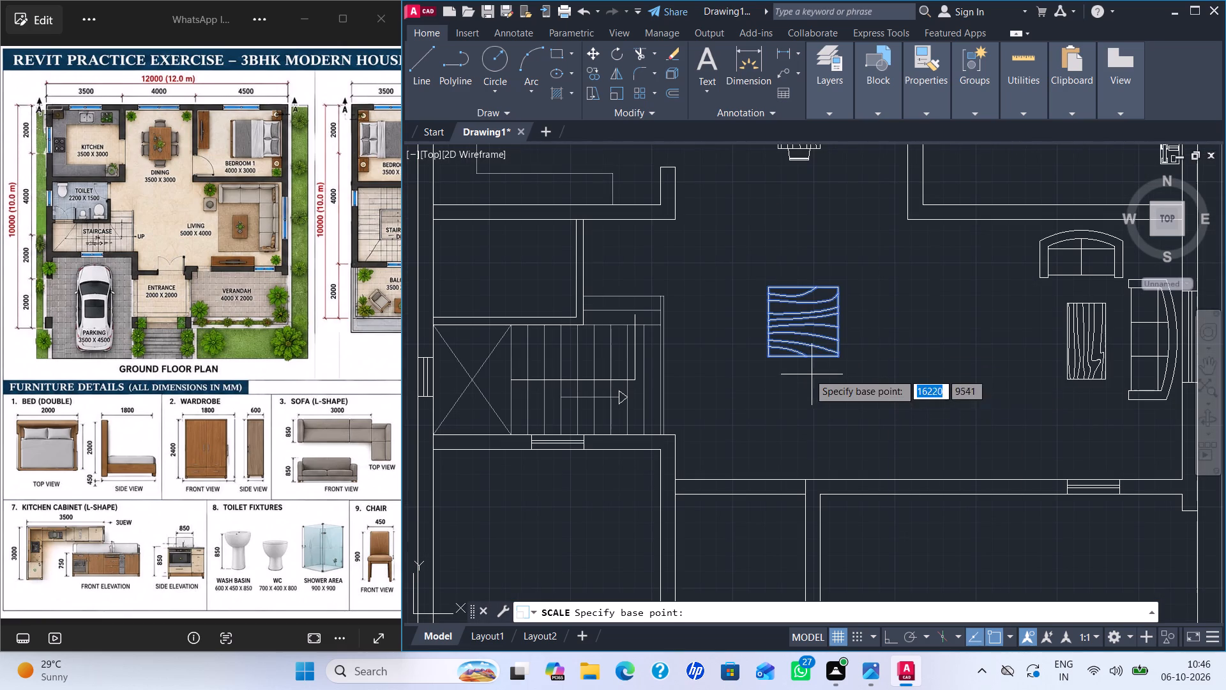
left_click(768, 358)
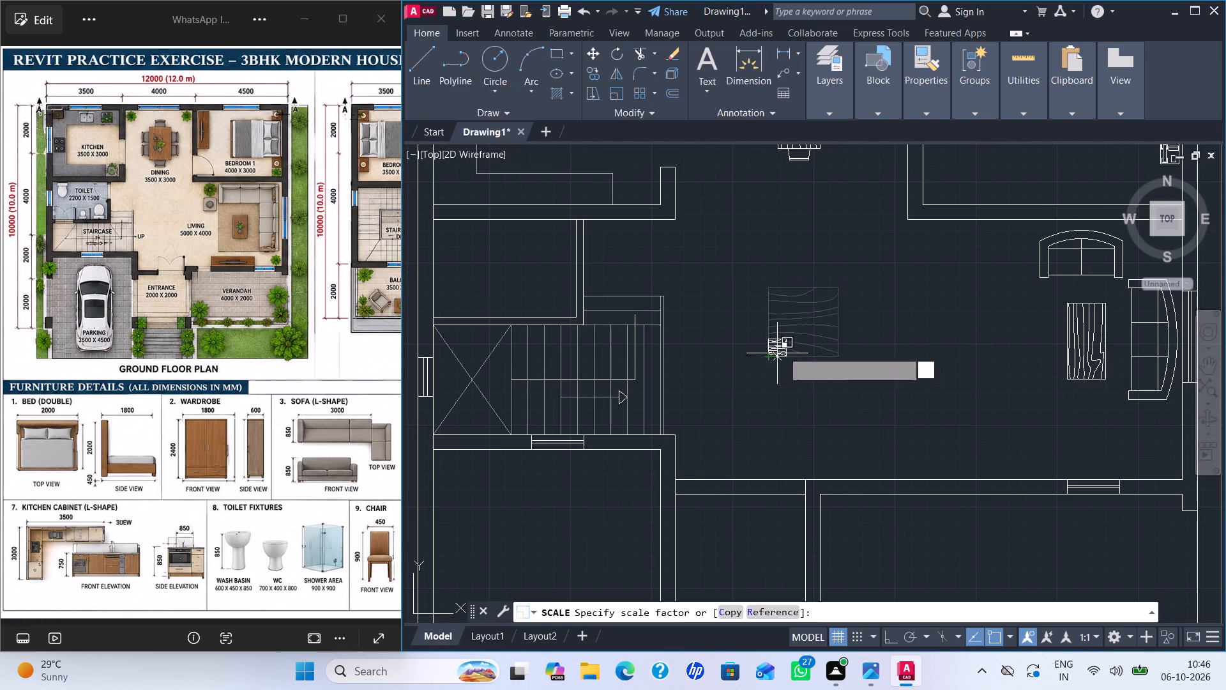
left_click(787, 355)
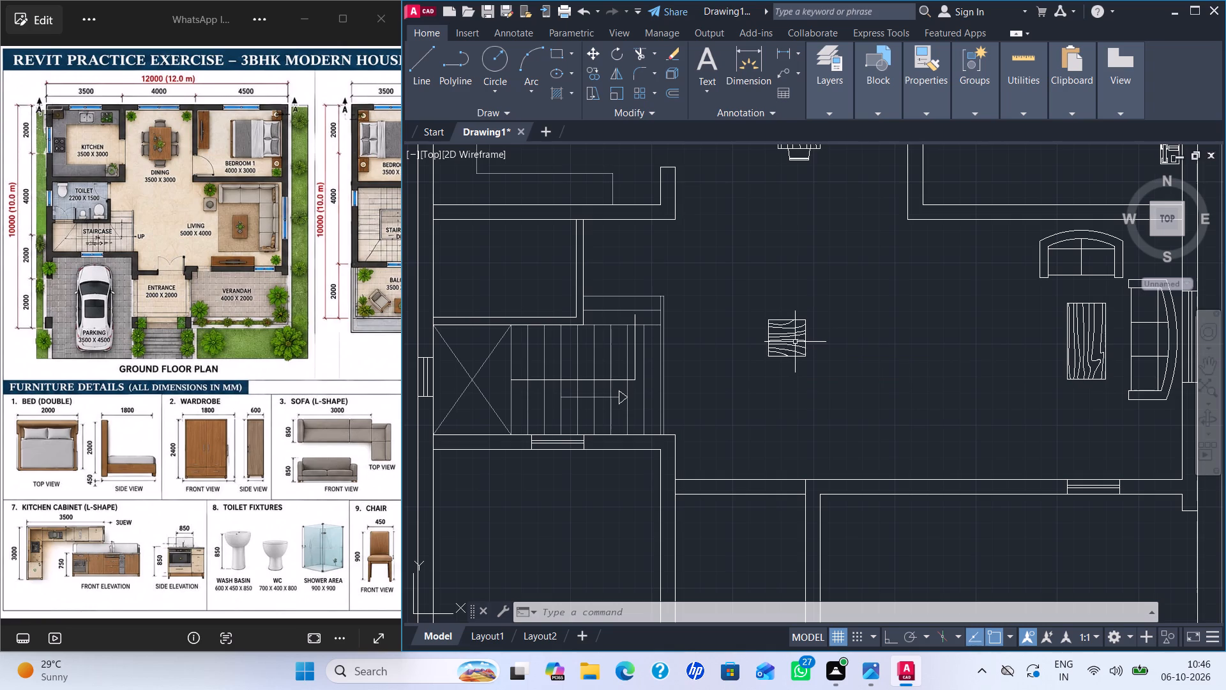
Move the square table into the corner between the loveseat and the large sofa.
left_click(795, 342)
left_click_drag(768, 324, 780, 323)
scroll(916, 305, "down", 2)
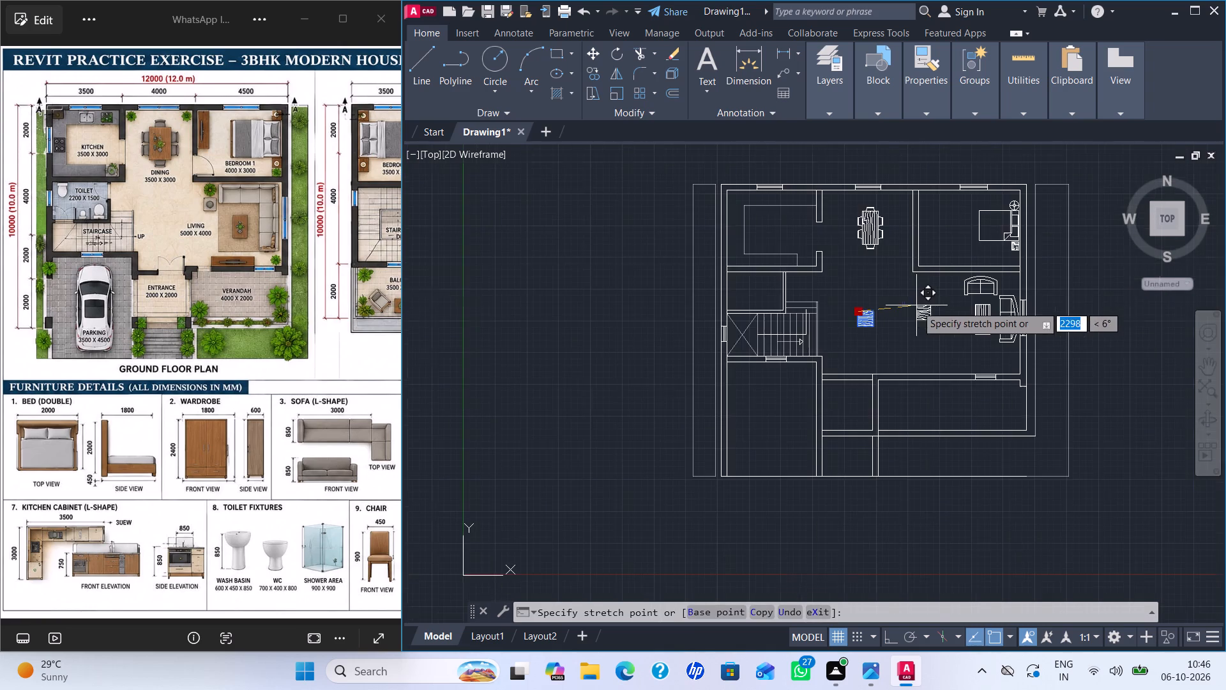
middle_click_drag(922, 303, 791, 332)
scroll(881, 319, "up", 3)
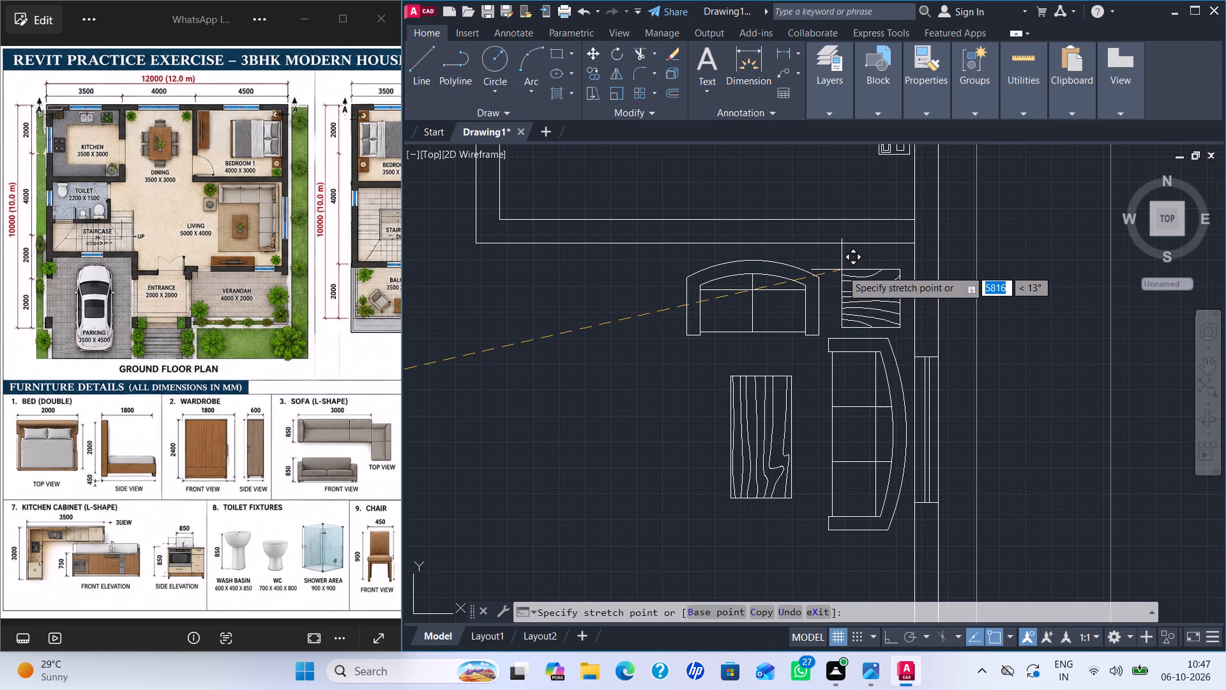
left_click(842, 268)
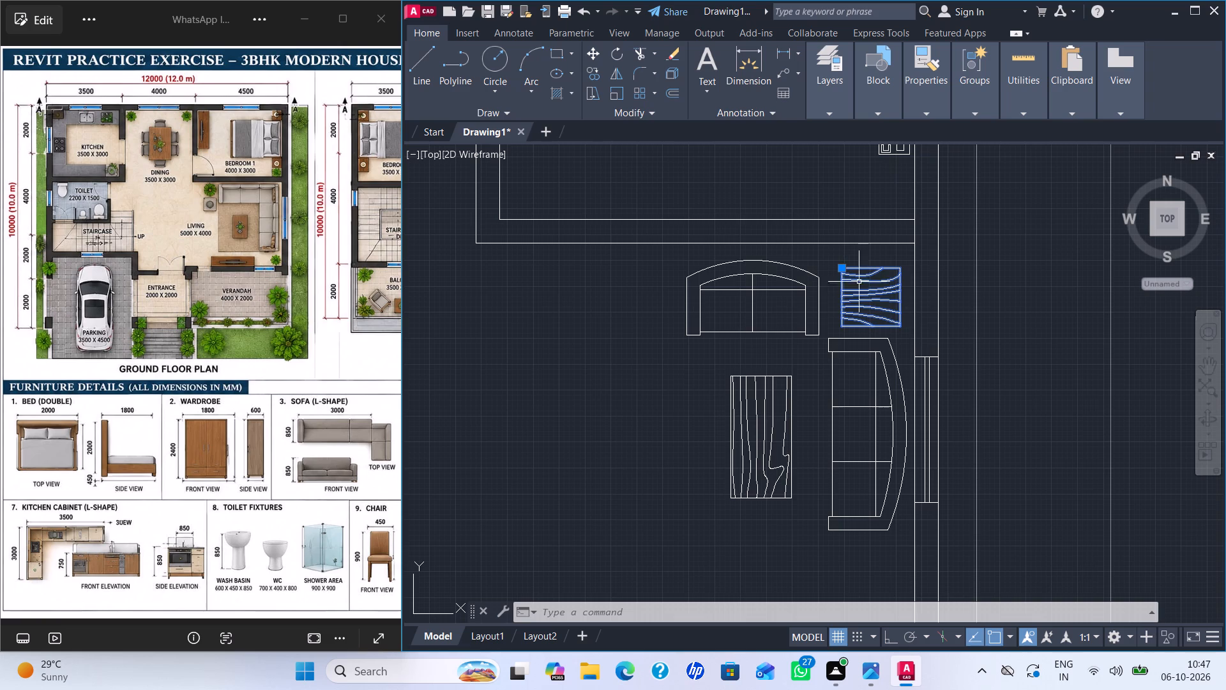
Scale the square corner table down further about its upper left corner.
key("s")
key("c")
key("Return")
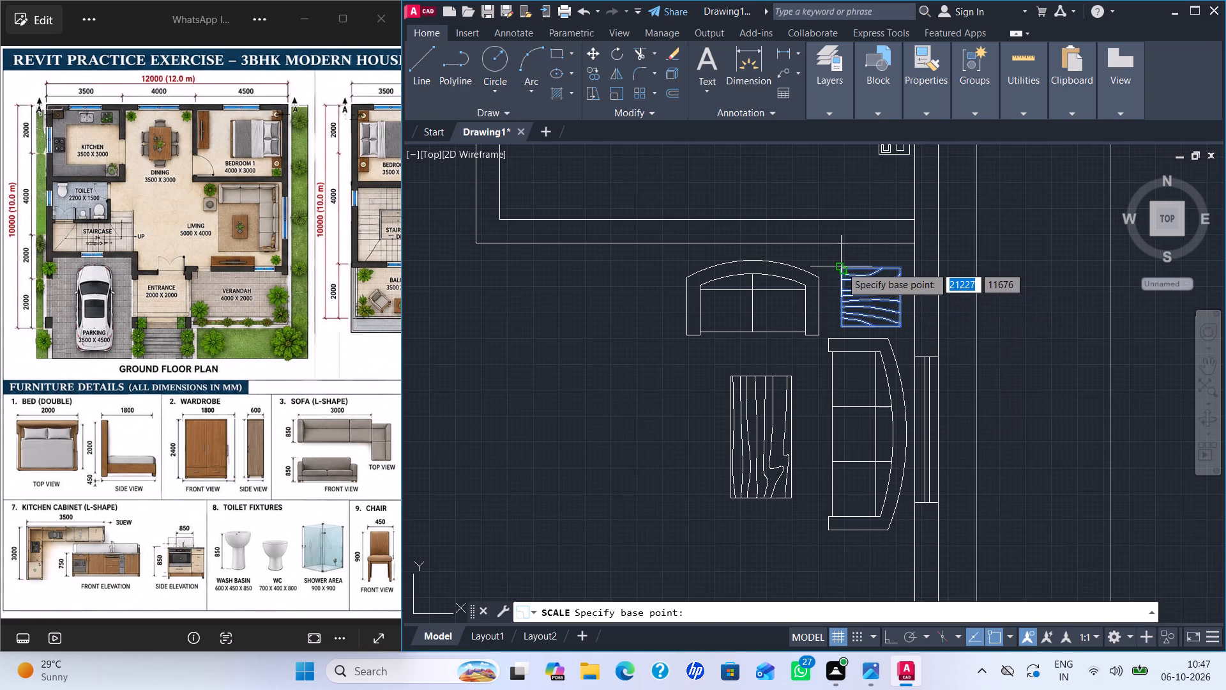
left_click(841, 266)
scroll(859, 286, "up", 3)
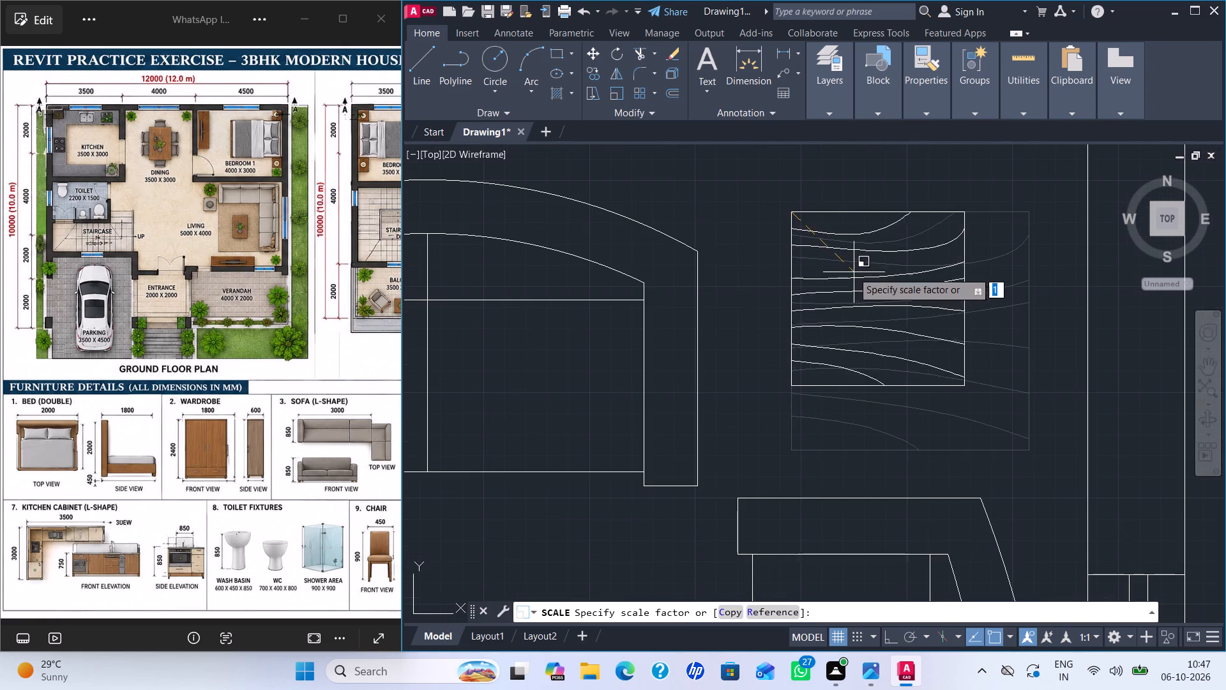
left_click(854, 274)
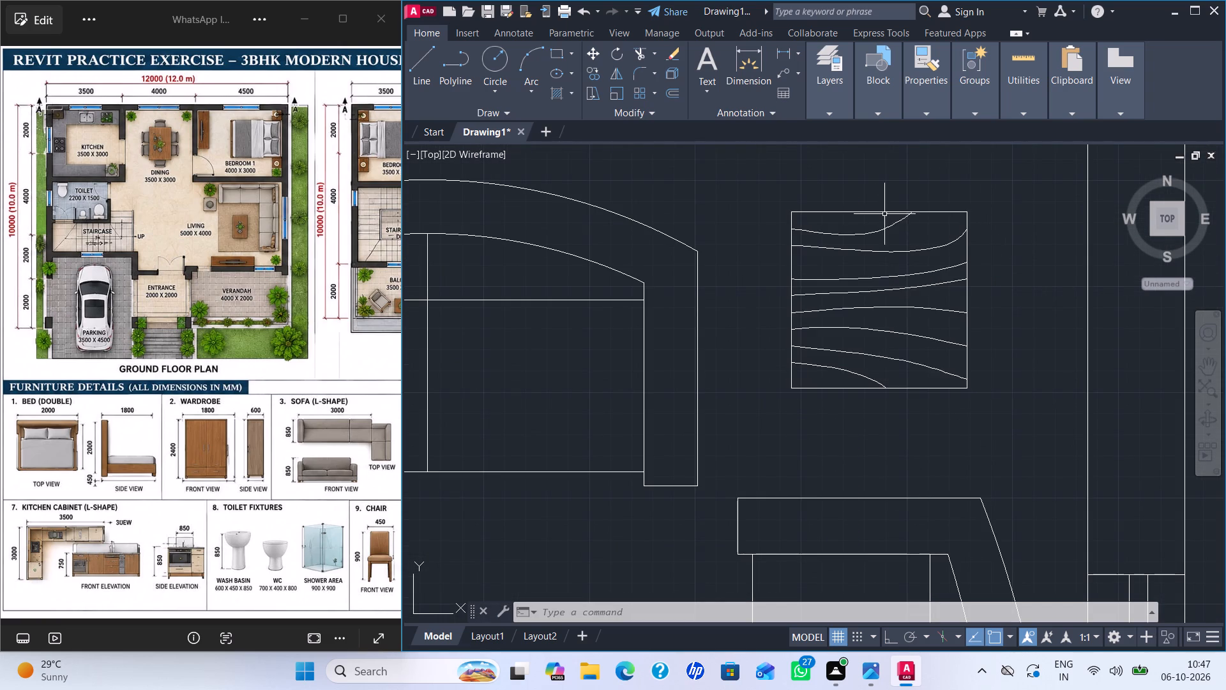
Insert the Entertainment Center block from DesignCenter in the living room, between the staircase and the rectangular table.
scroll(946, 349, "down", 5)
scroll(1116, 445, "down", 1)
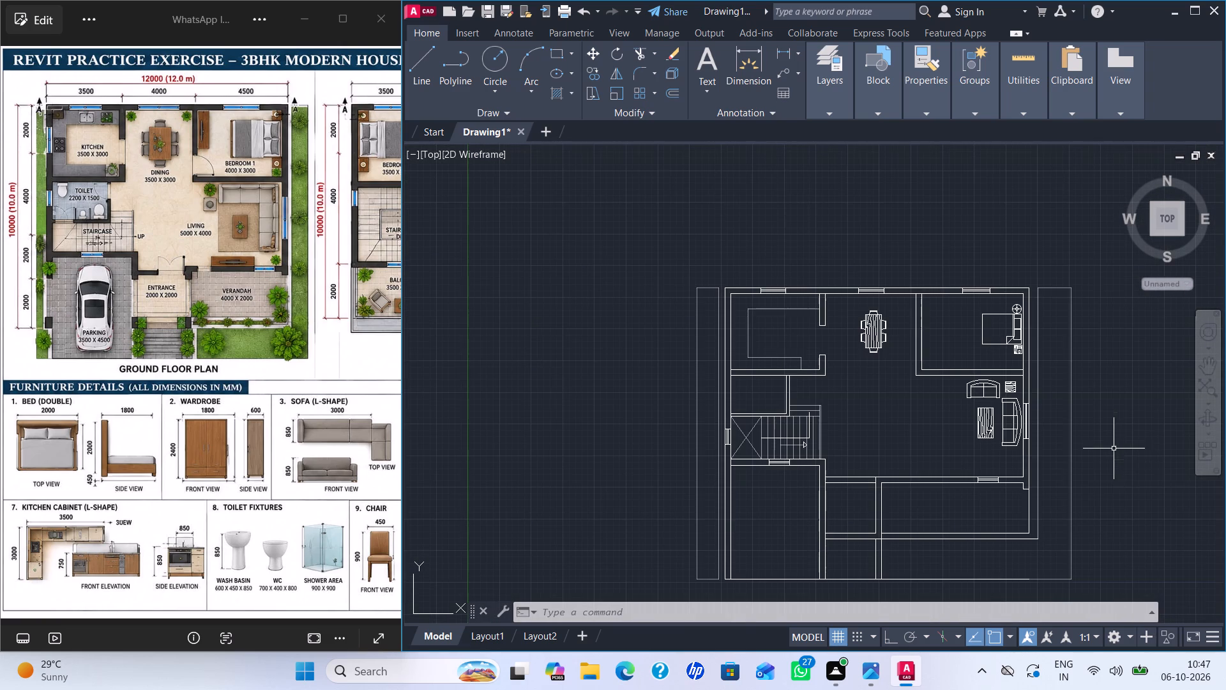
middle_click_drag(1100, 473, 1024, 384)
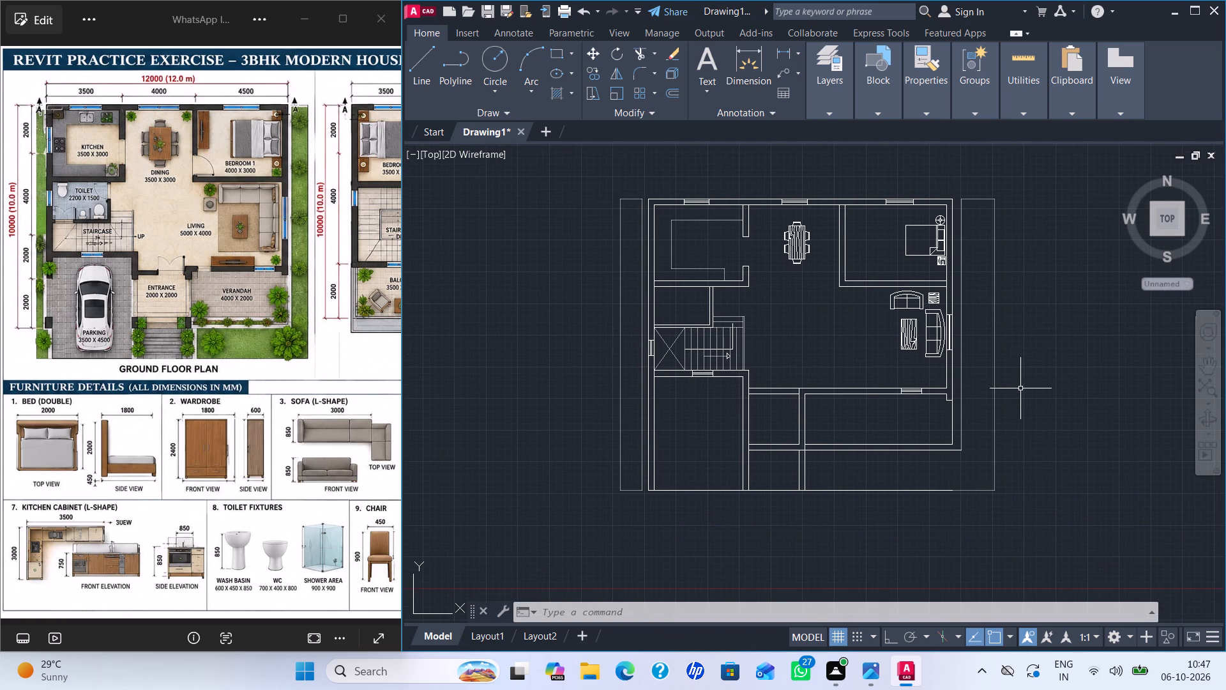
scroll(835, 390, "up", 2)
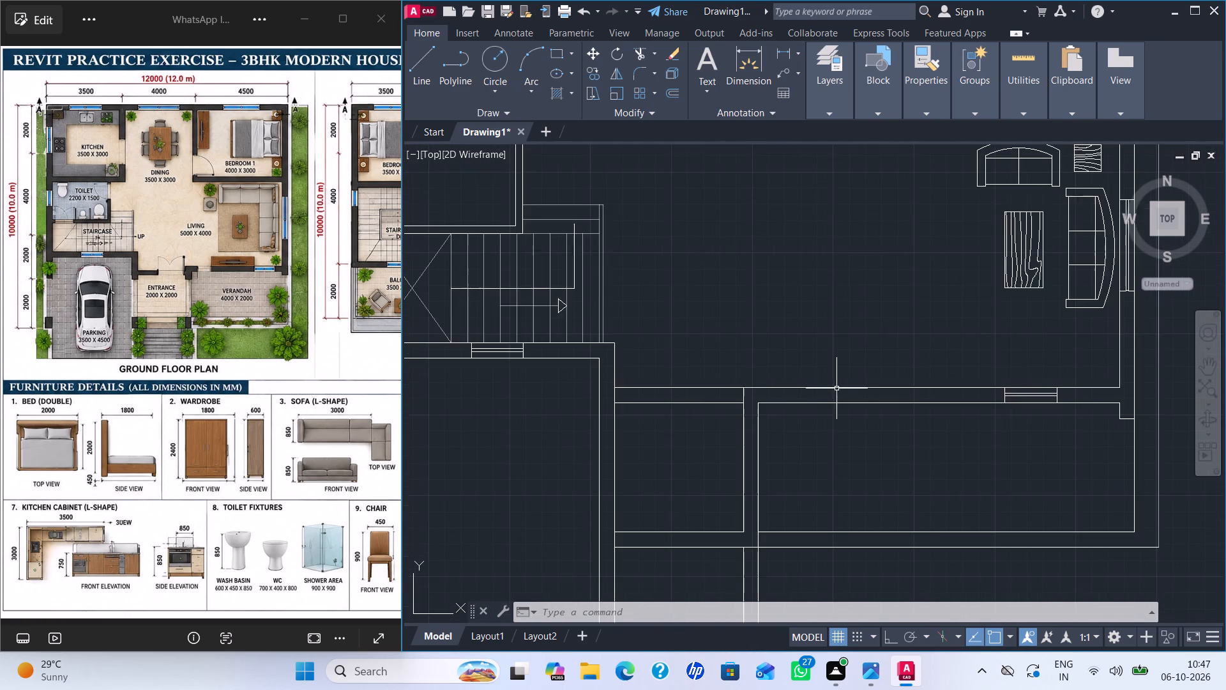
scroll(925, 384, "down", 2)
key("ctrl+2")
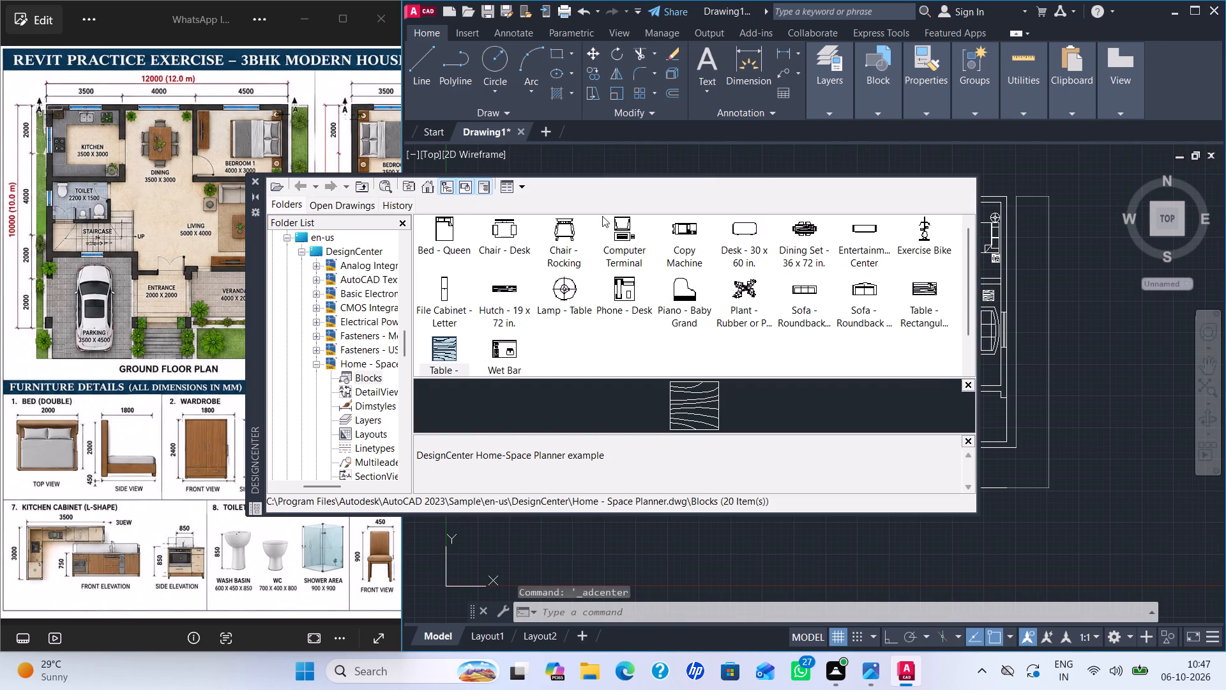
double_click(867, 224)
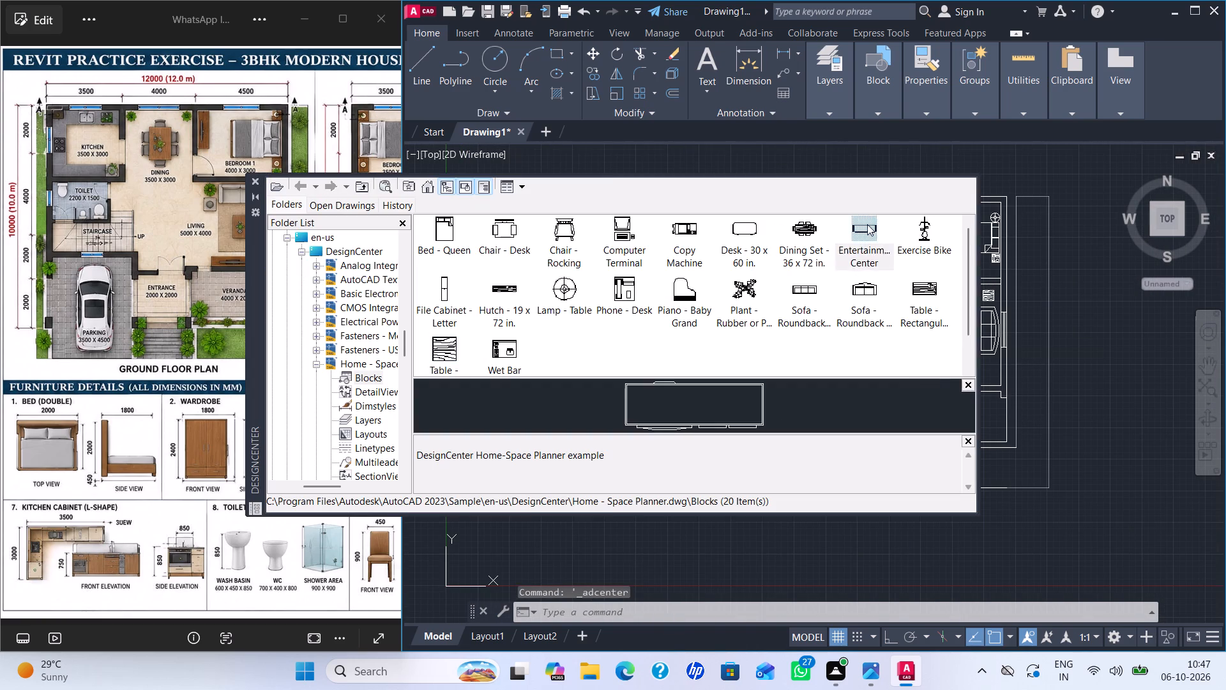
left_click(912, 433)
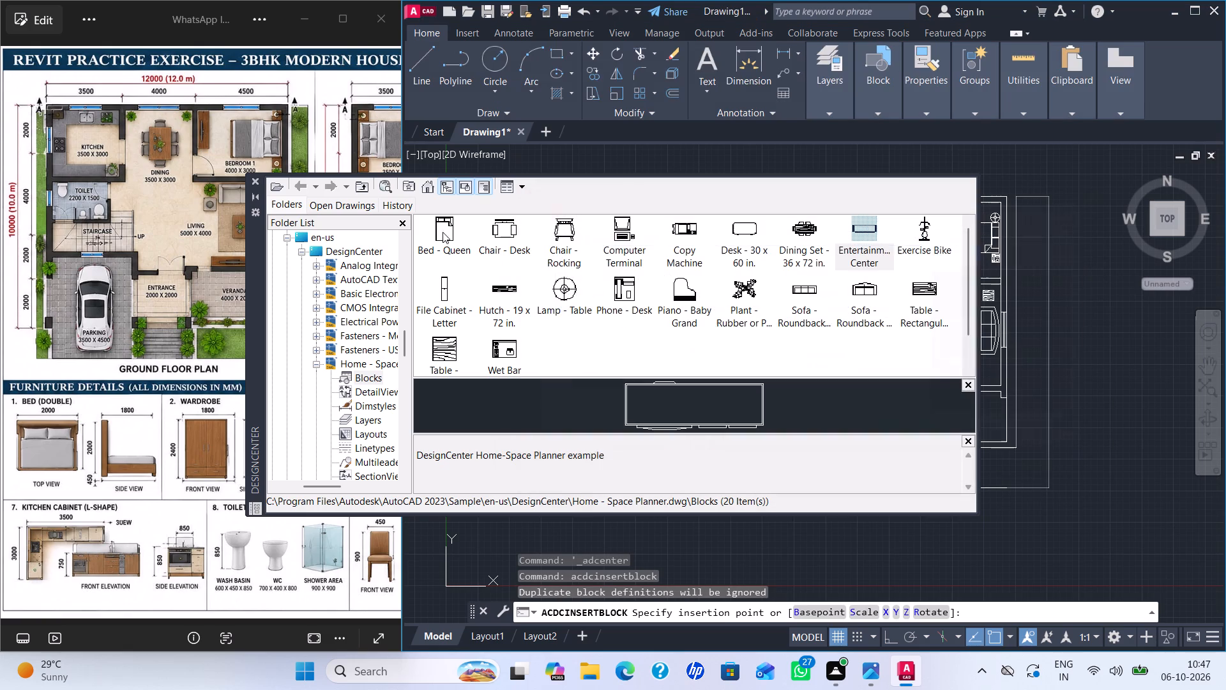
left_click(248, 178)
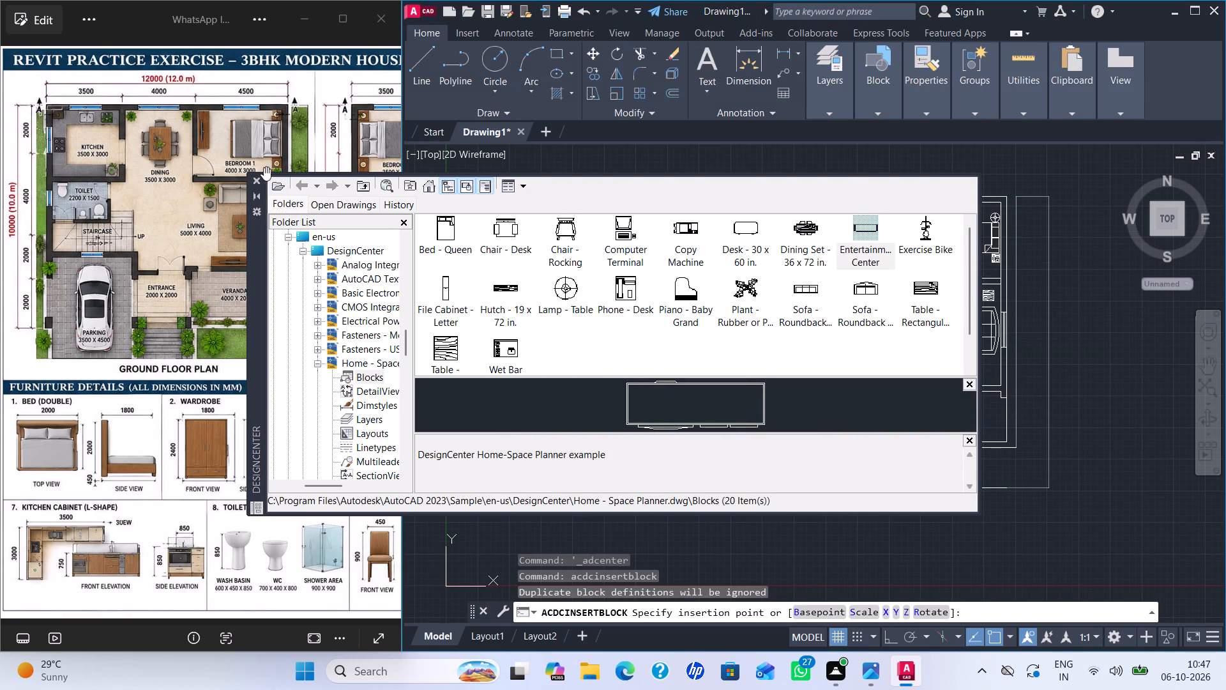
left_click(254, 180)
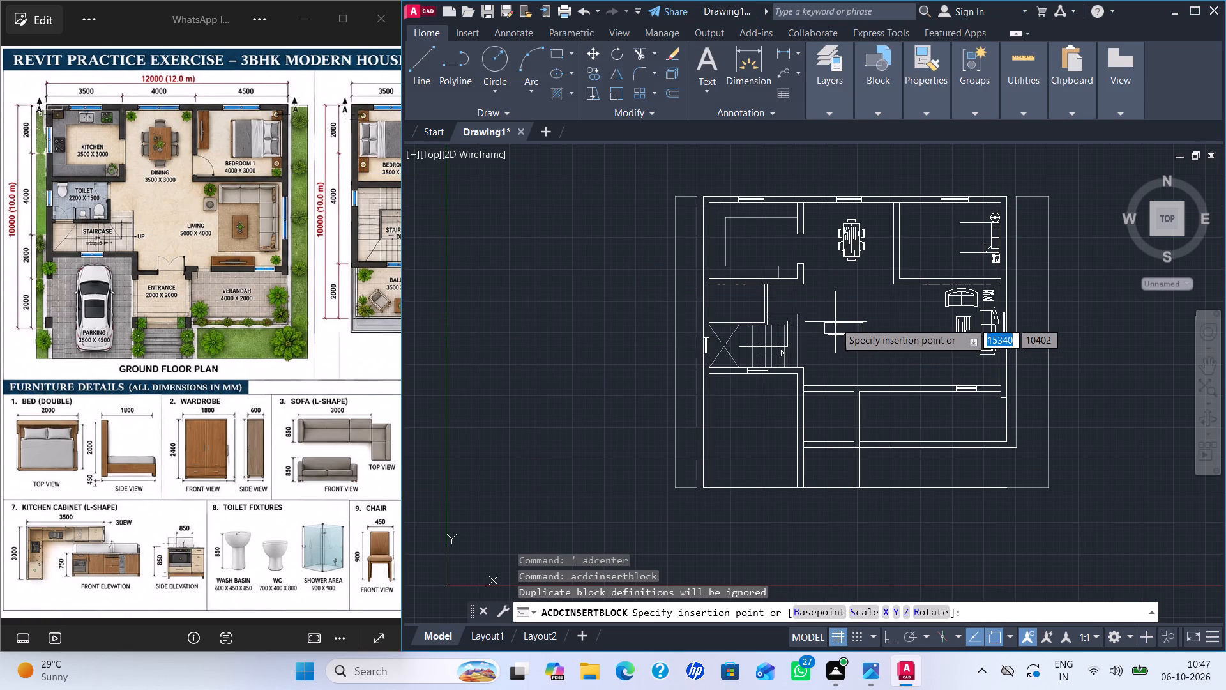
left_click(848, 319)
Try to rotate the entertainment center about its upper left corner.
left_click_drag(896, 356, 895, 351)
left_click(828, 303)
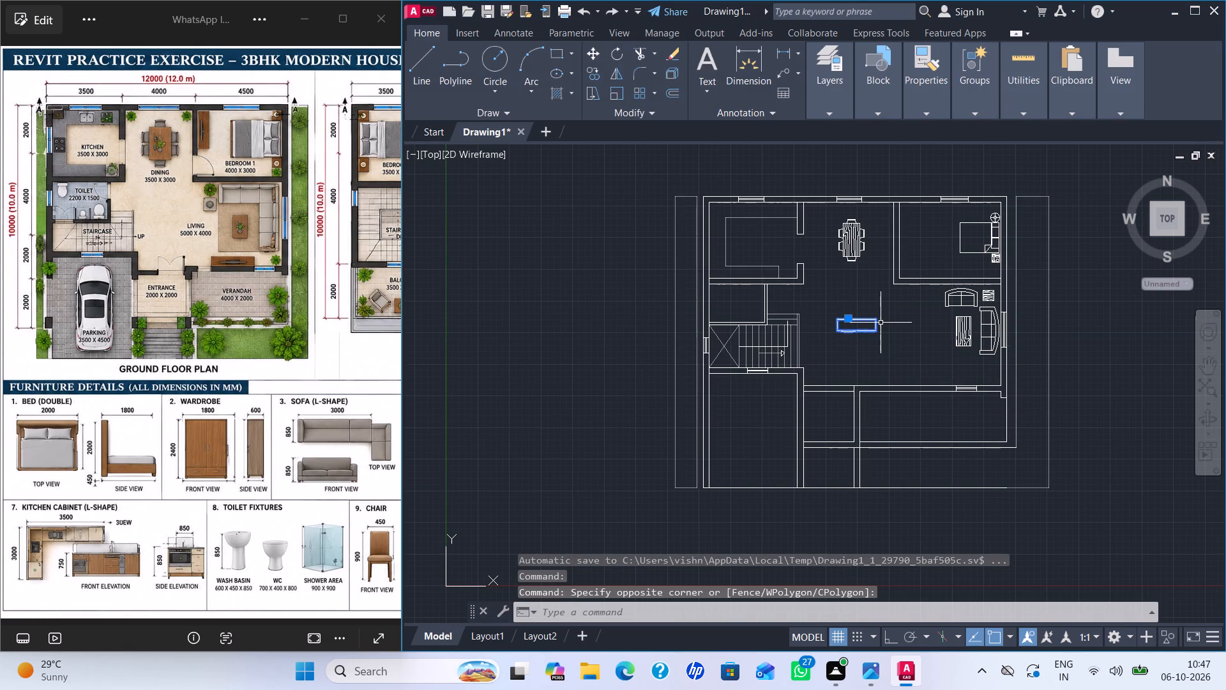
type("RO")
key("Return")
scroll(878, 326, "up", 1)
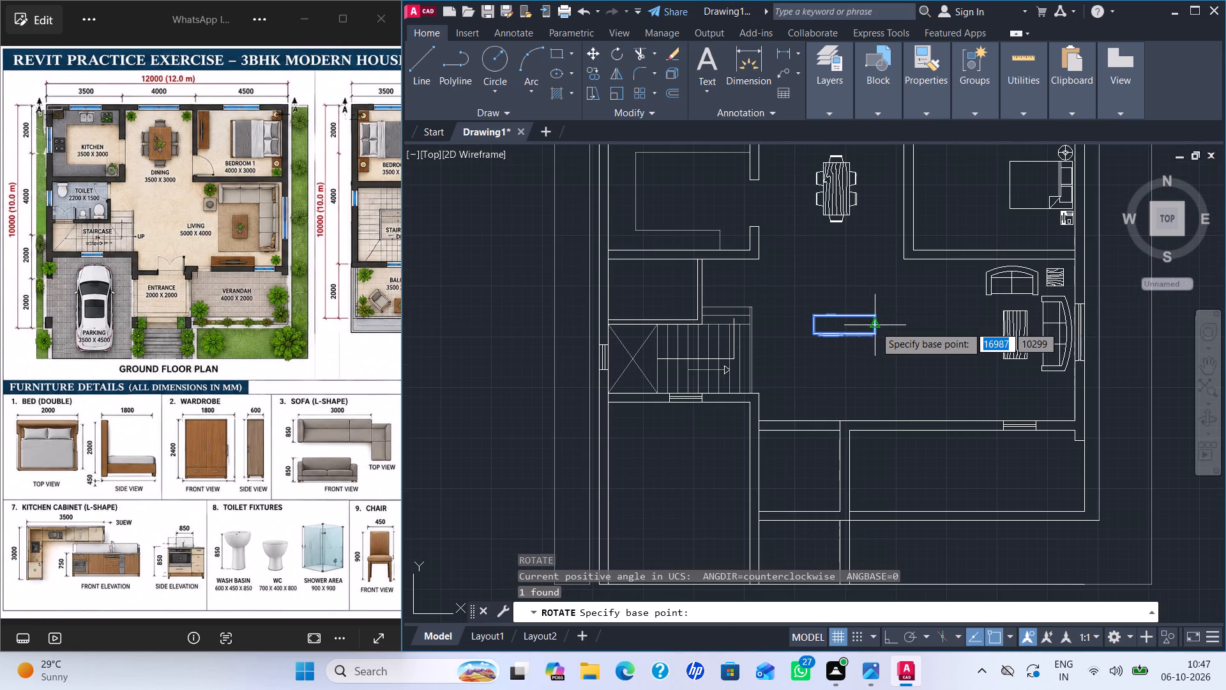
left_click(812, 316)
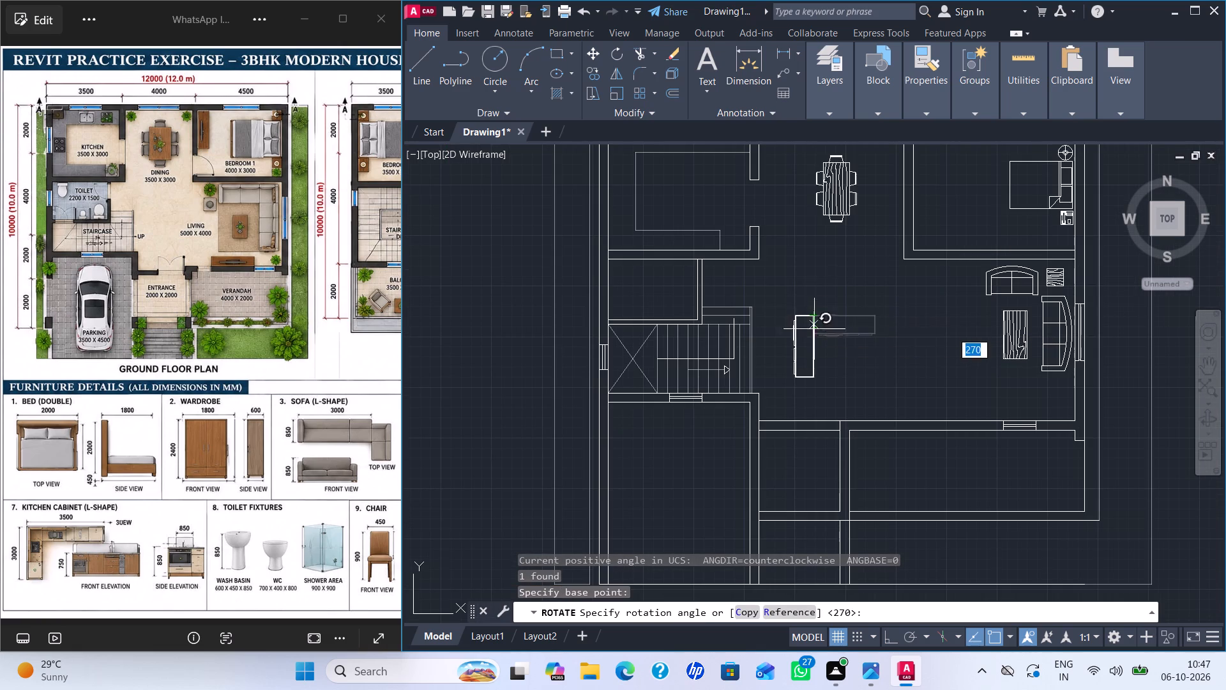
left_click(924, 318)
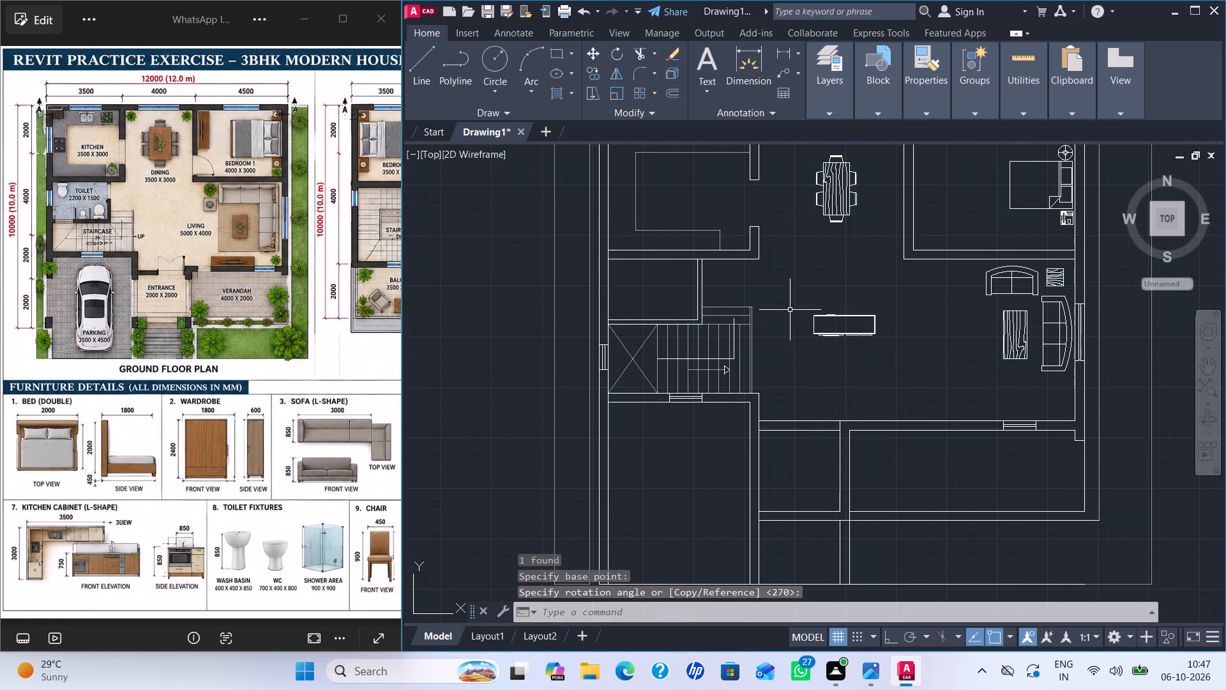
Rotate the entertainment center 180 degrees about its upper right corner.
left_click(828, 316)
type("RO")
key("Return")
left_click(879, 316)
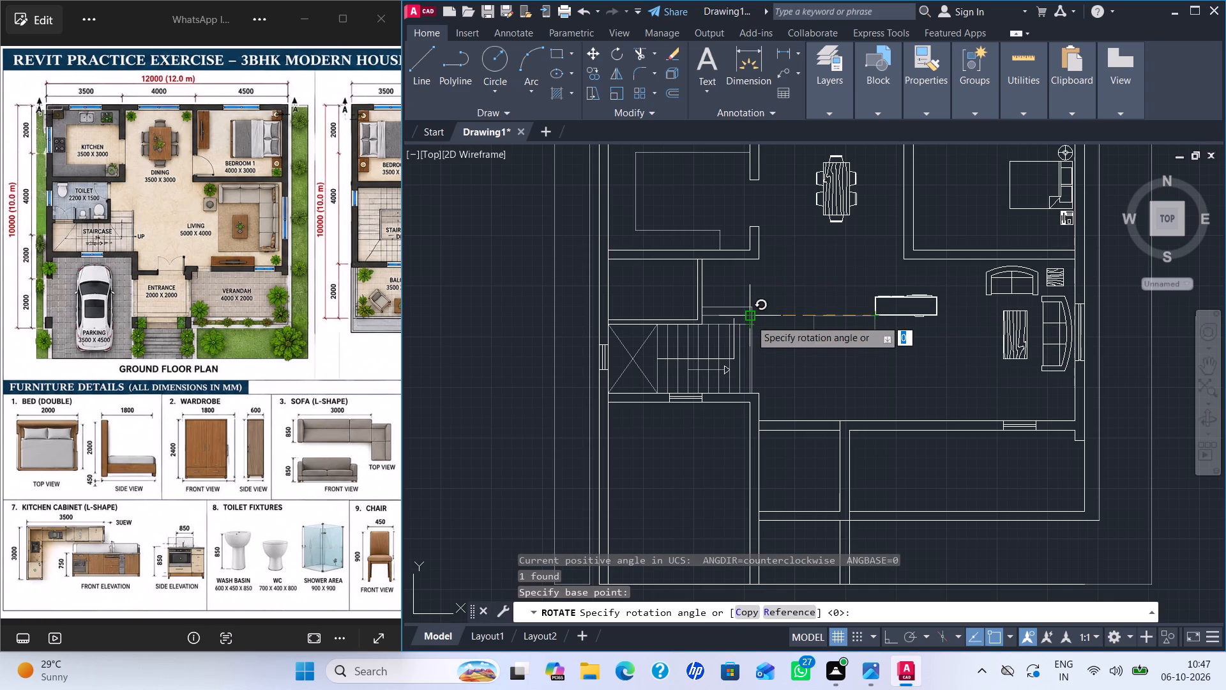
scroll(751, 319, "up", 3)
left_click(753, 302)
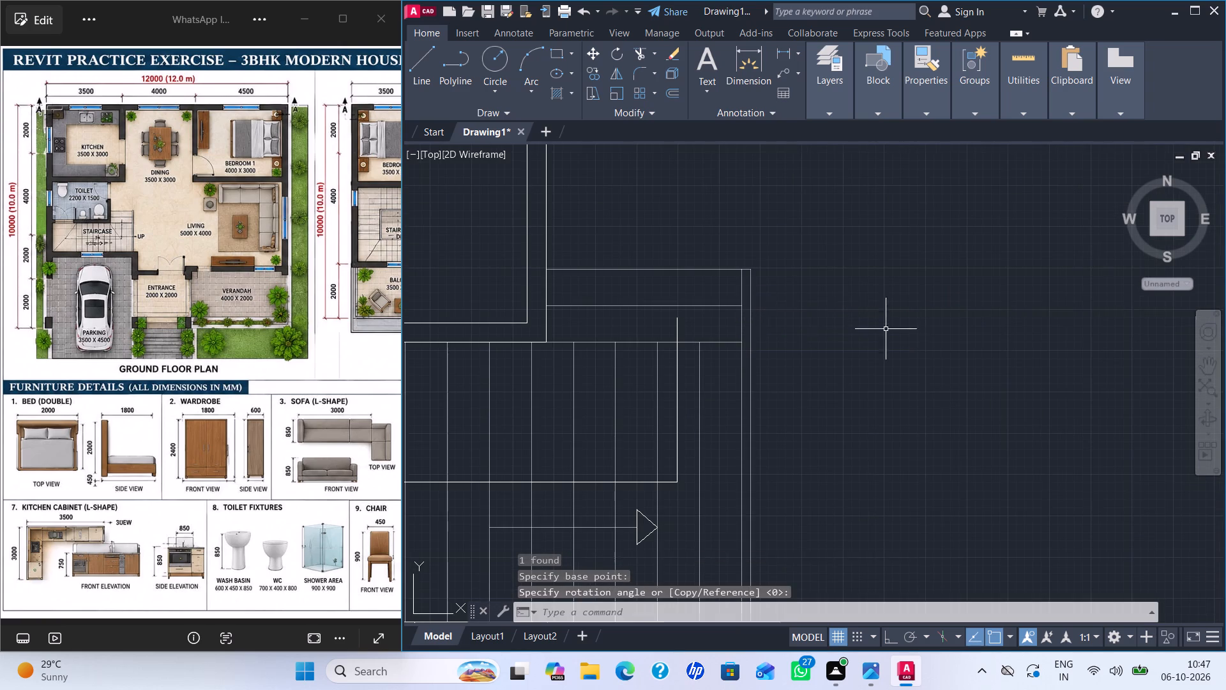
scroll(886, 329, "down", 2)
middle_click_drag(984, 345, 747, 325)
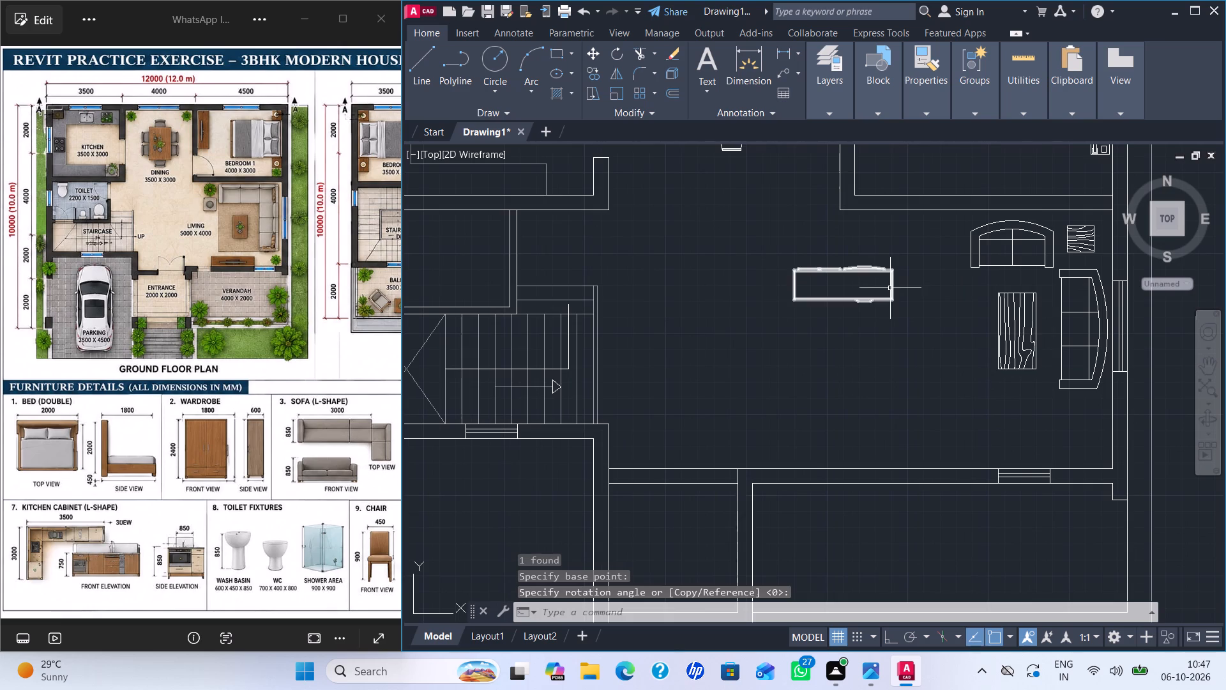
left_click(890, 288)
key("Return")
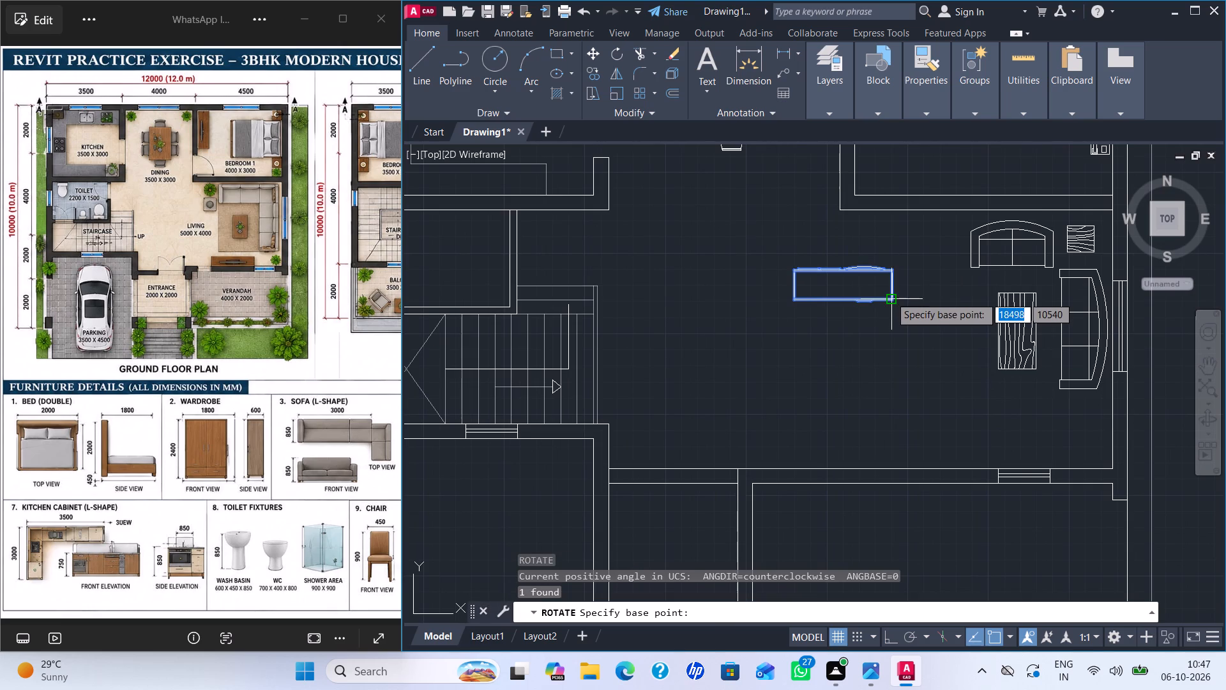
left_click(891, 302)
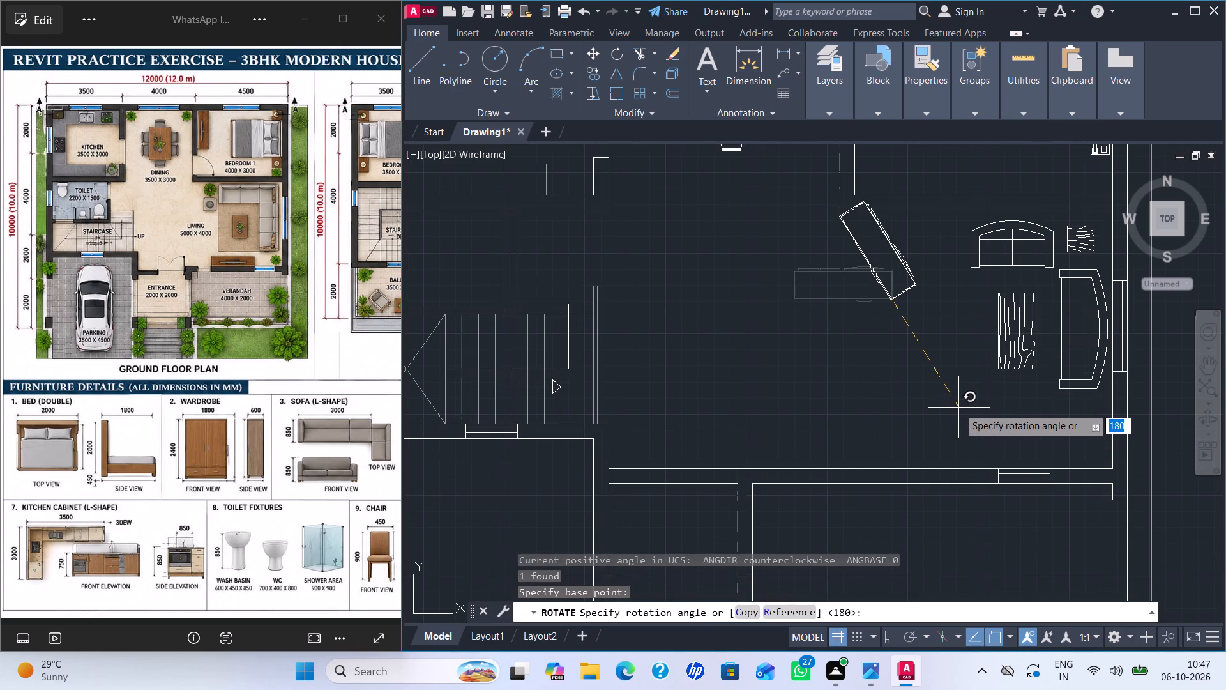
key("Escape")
Move the entertainment center by its lower right corner onto the living room's bottom wall, just left of the window.
left_click(890, 286)
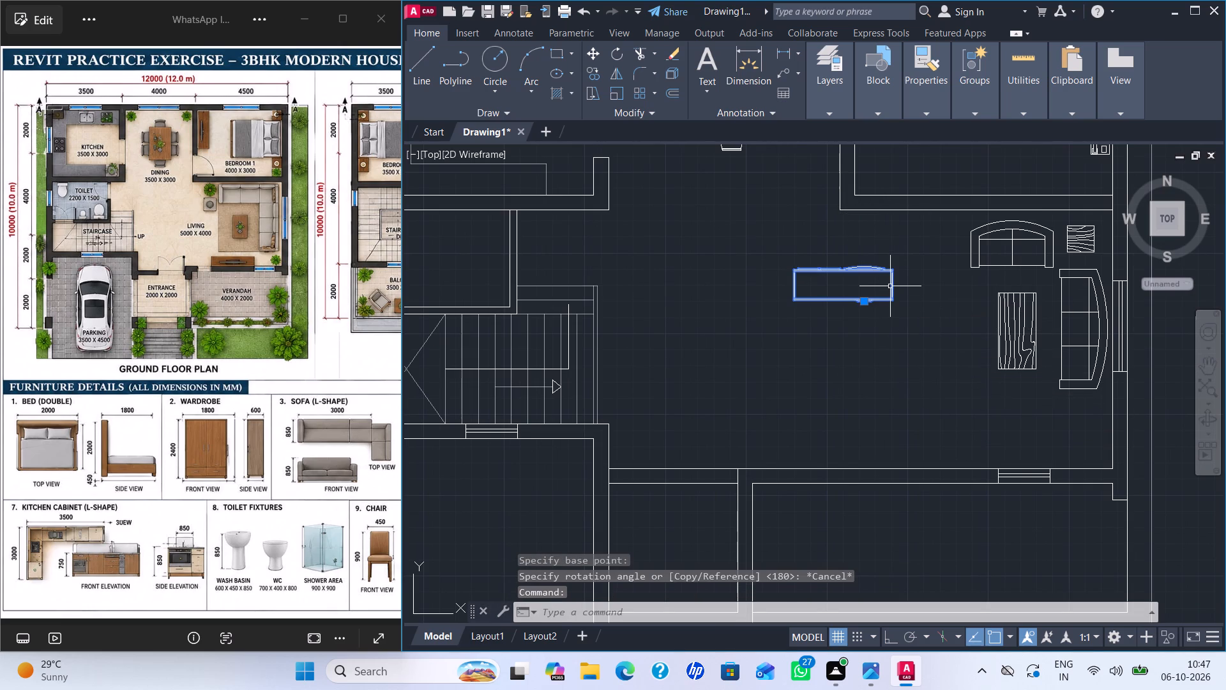
key("m")
key("Return")
left_click(893, 300)
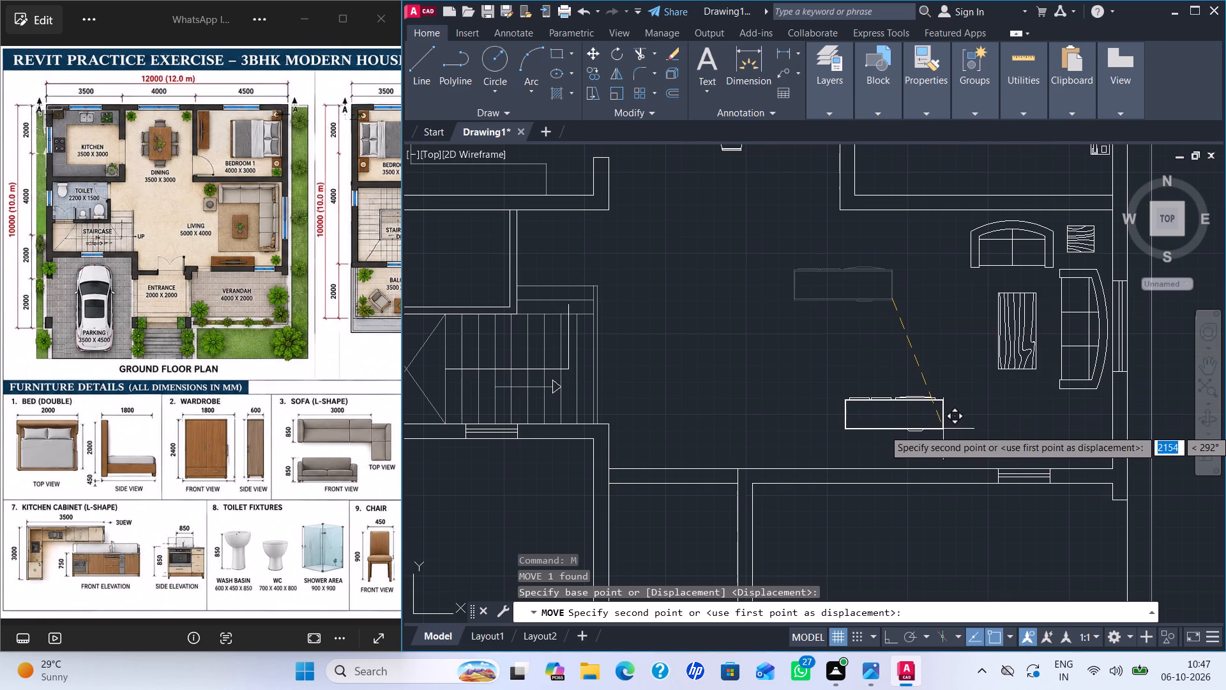
middle_click_drag(948, 439, 783, 372)
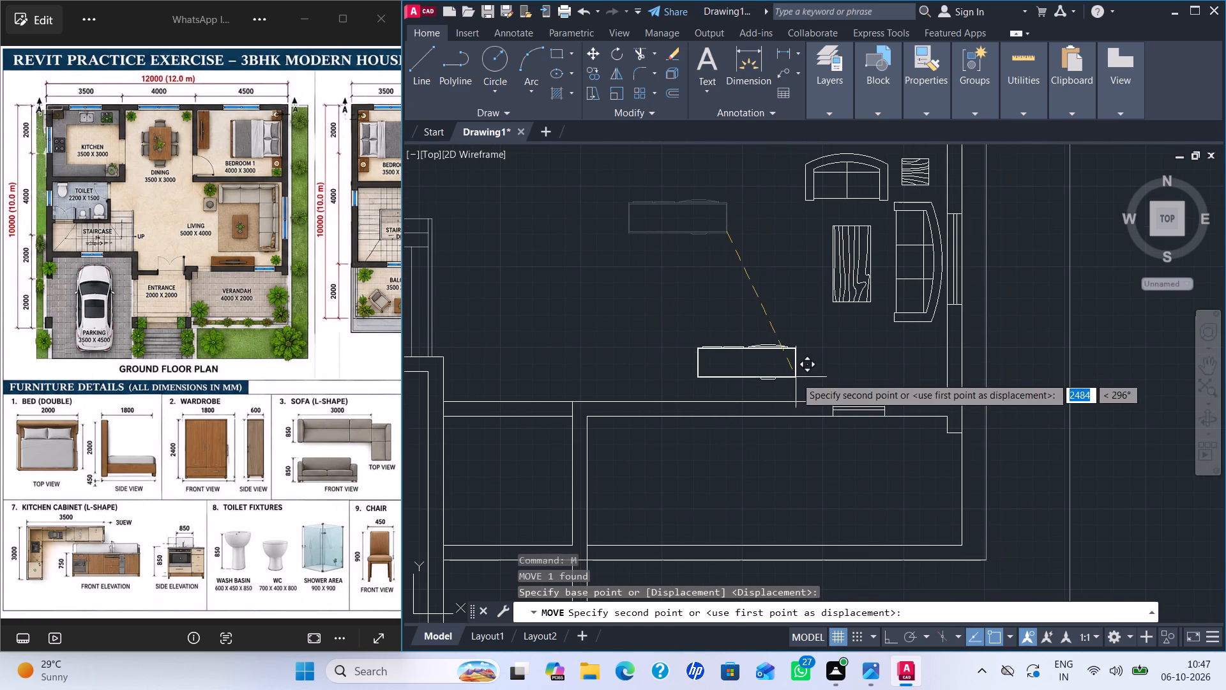
left_click(801, 399)
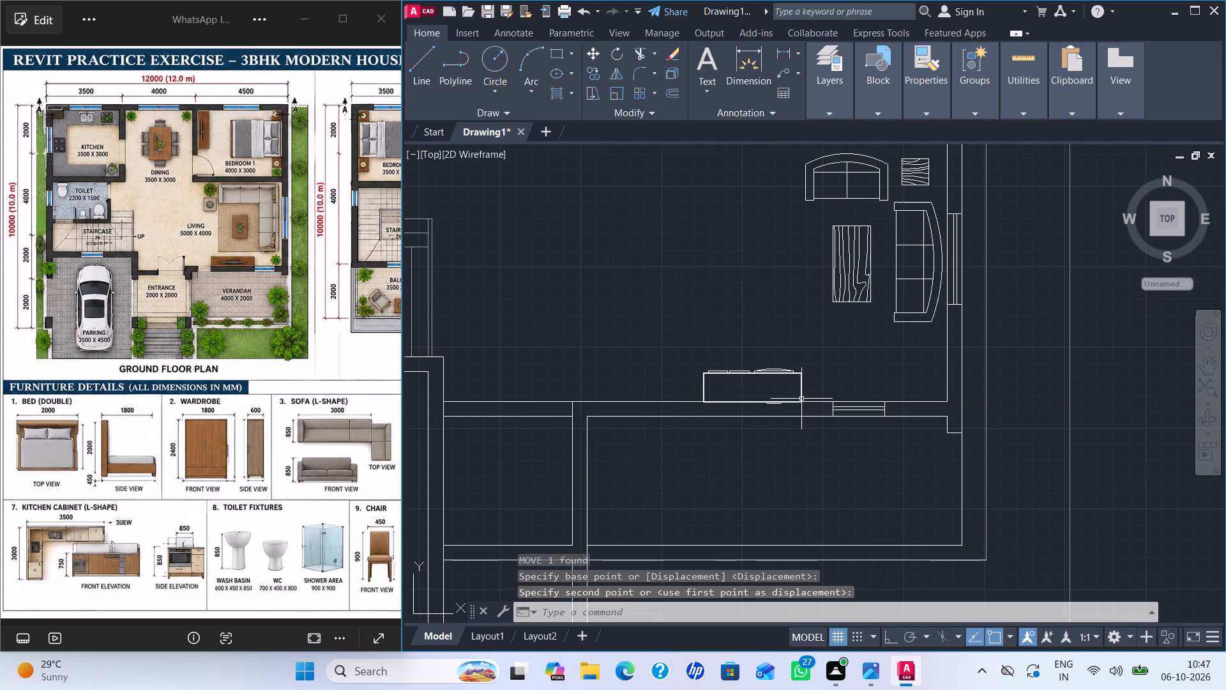
Move the entertainment center up from its insertion point so its rear projection sits on the wall's inner line.
scroll(819, 397, "up", 3)
left_click(745, 365)
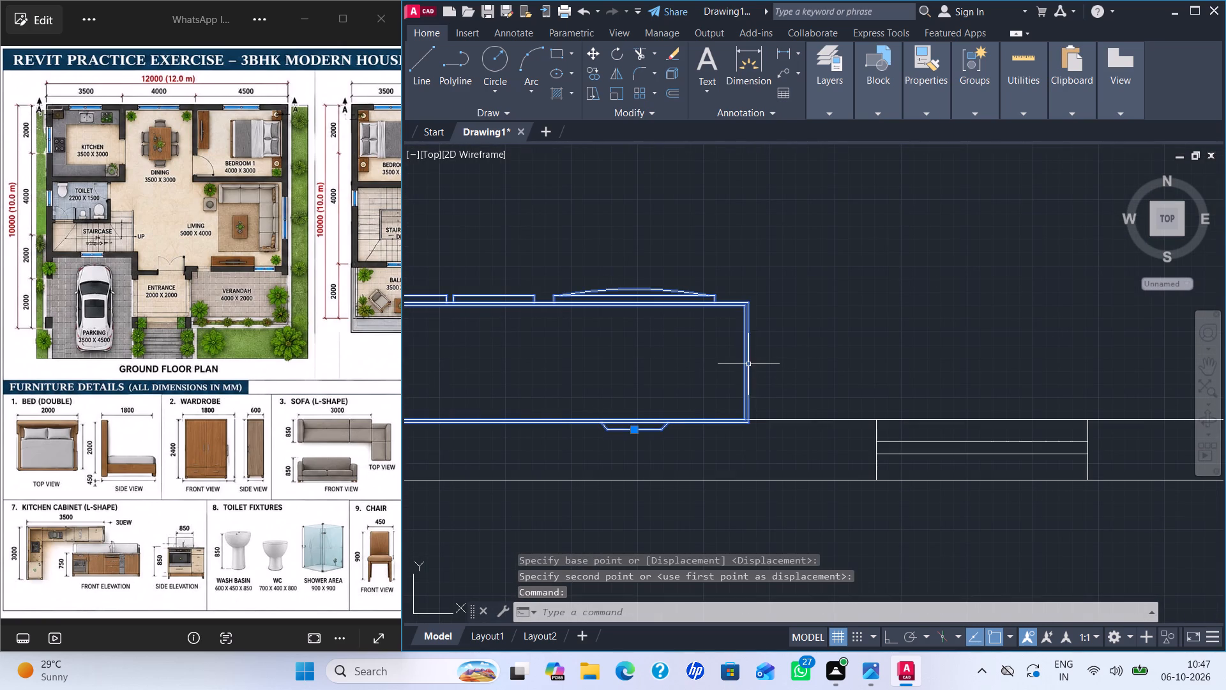
key("m")
key("Return")
middle_click_drag(766, 364, 932, 345)
scroll(810, 423, "up", 3)
left_click(775, 379)
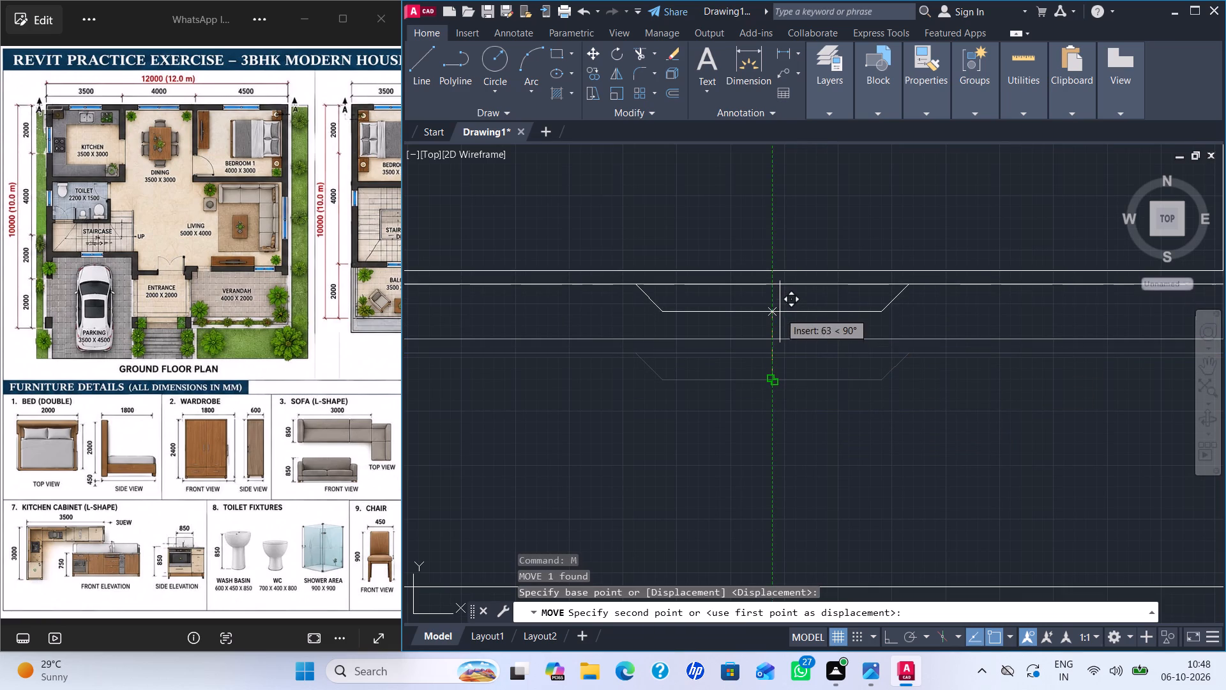
left_click(778, 340)
scroll(856, 374, "down", 5)
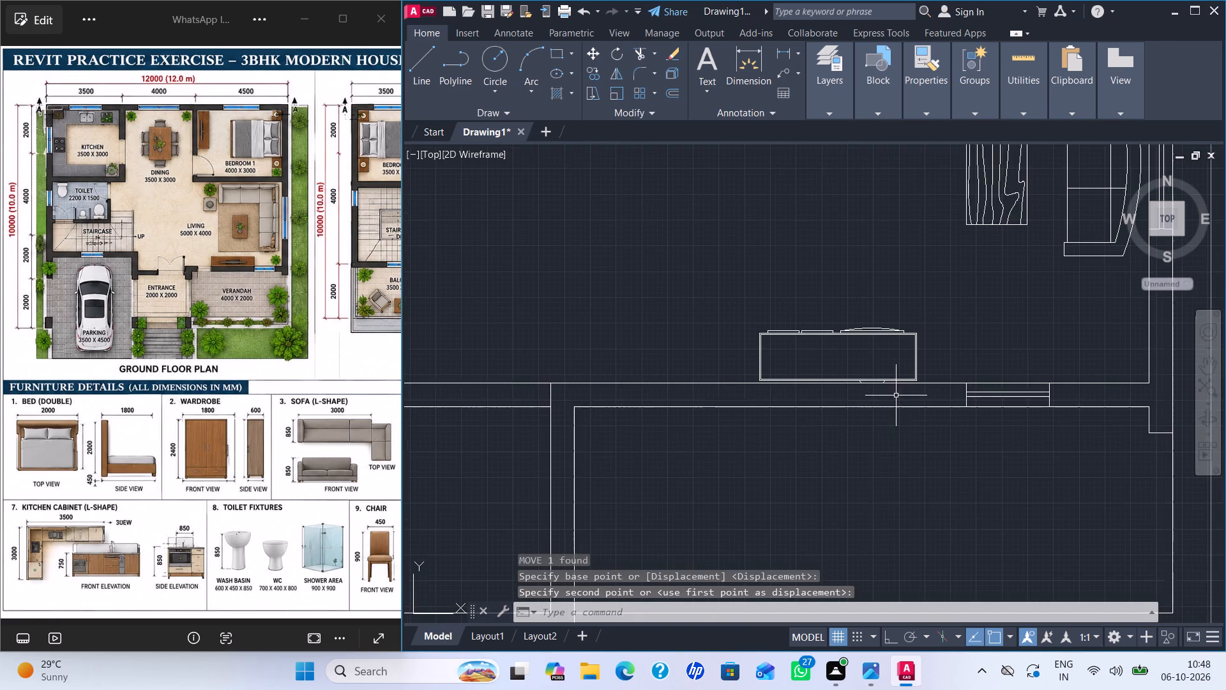
scroll(919, 401, "down", 2)
scroll(959, 358, "down", 2)
scroll(965, 358, "up", 4)
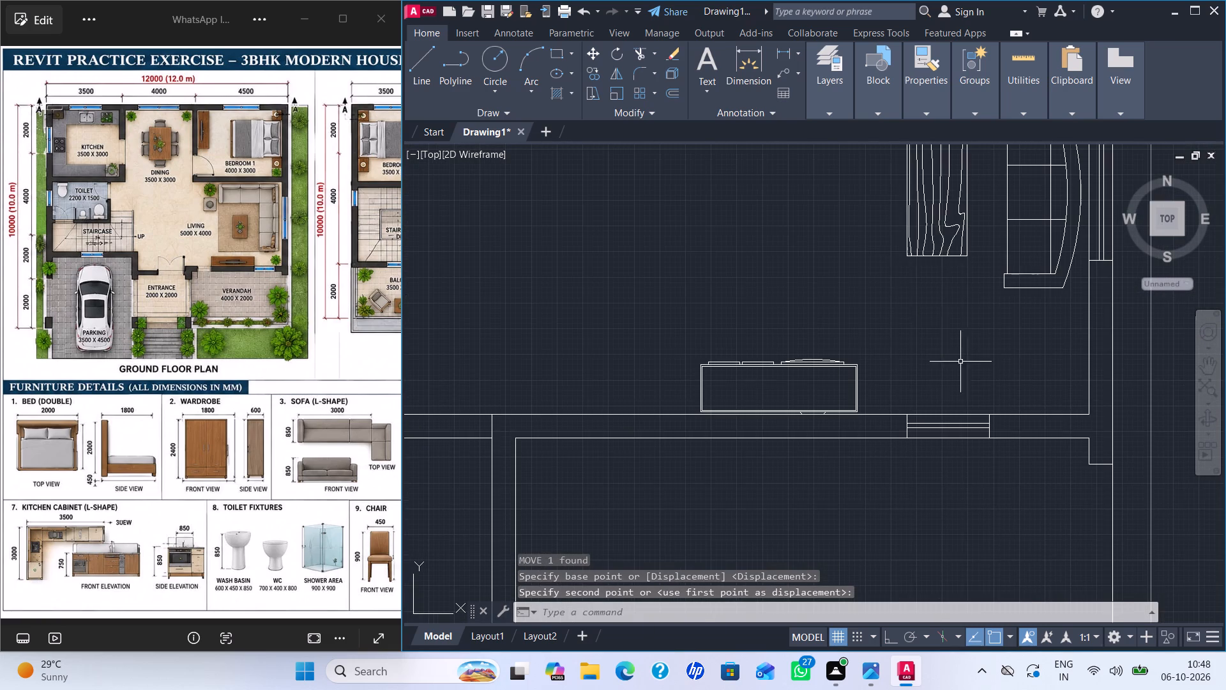
Scale the entertainment center down about its lower right corner.
left_click(800, 363)
key("d")
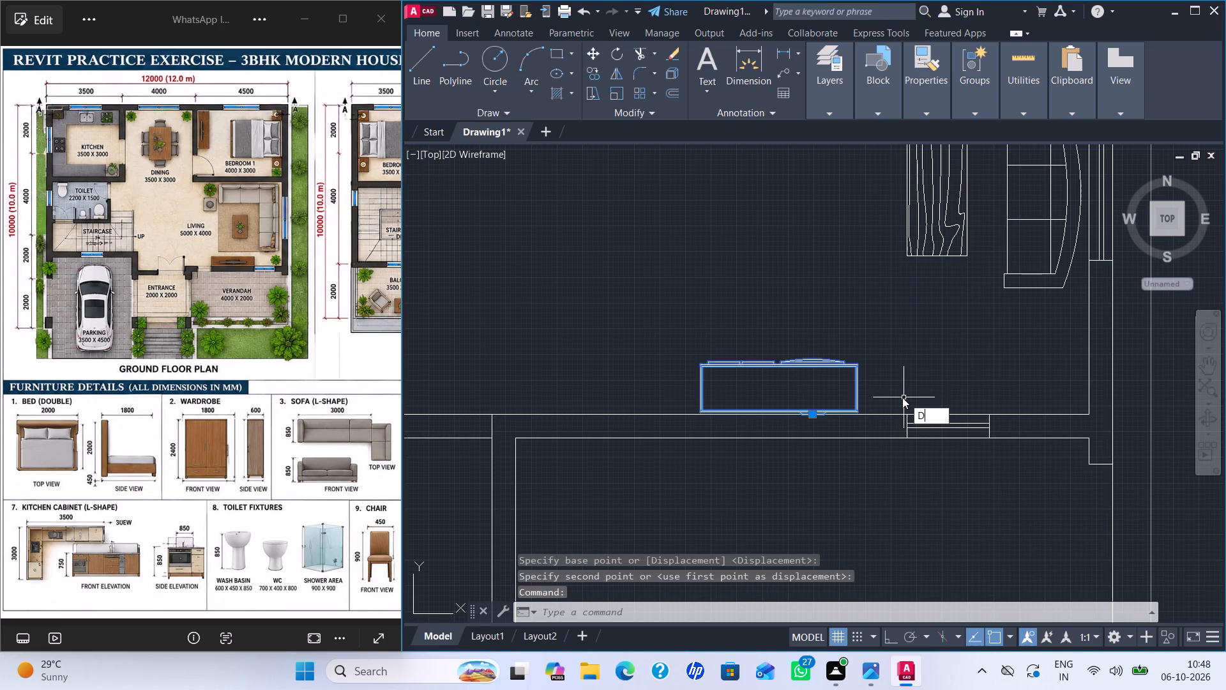
key("BackSpace")
type("SC")
key("Return")
left_click(858, 413)
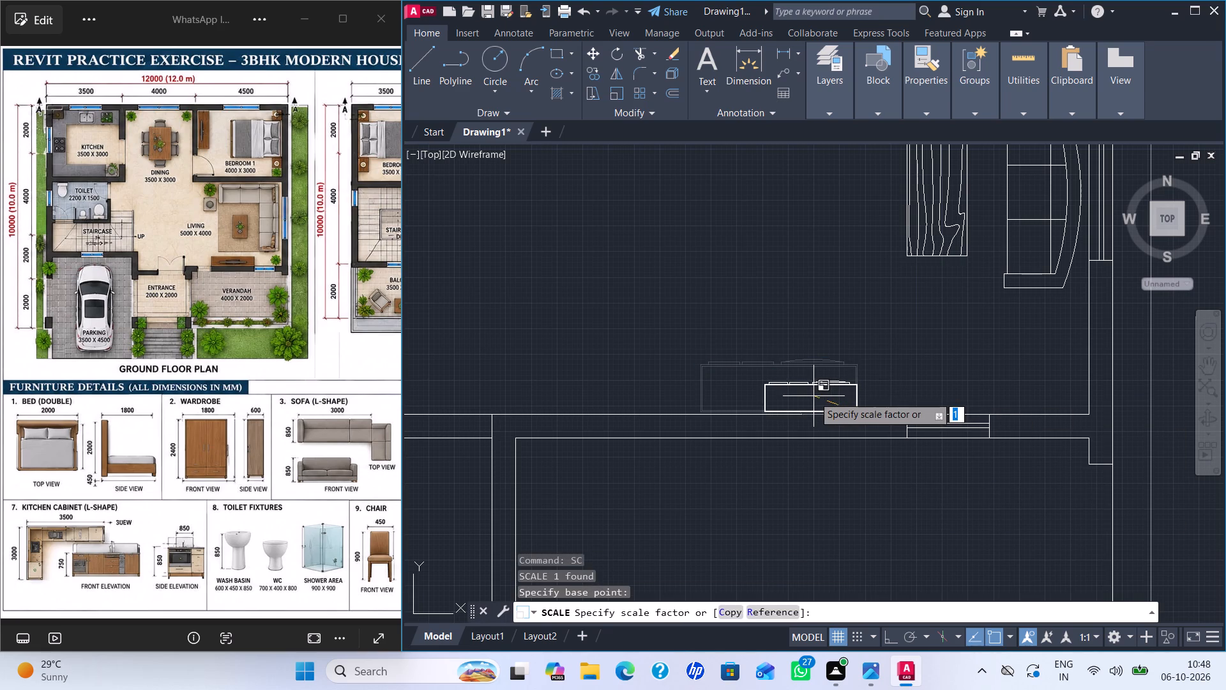
left_click(808, 394)
Move the scaled entertainment center down by its insertion point so its back rests on the wall's inner line.
scroll(849, 411, "up", 4)
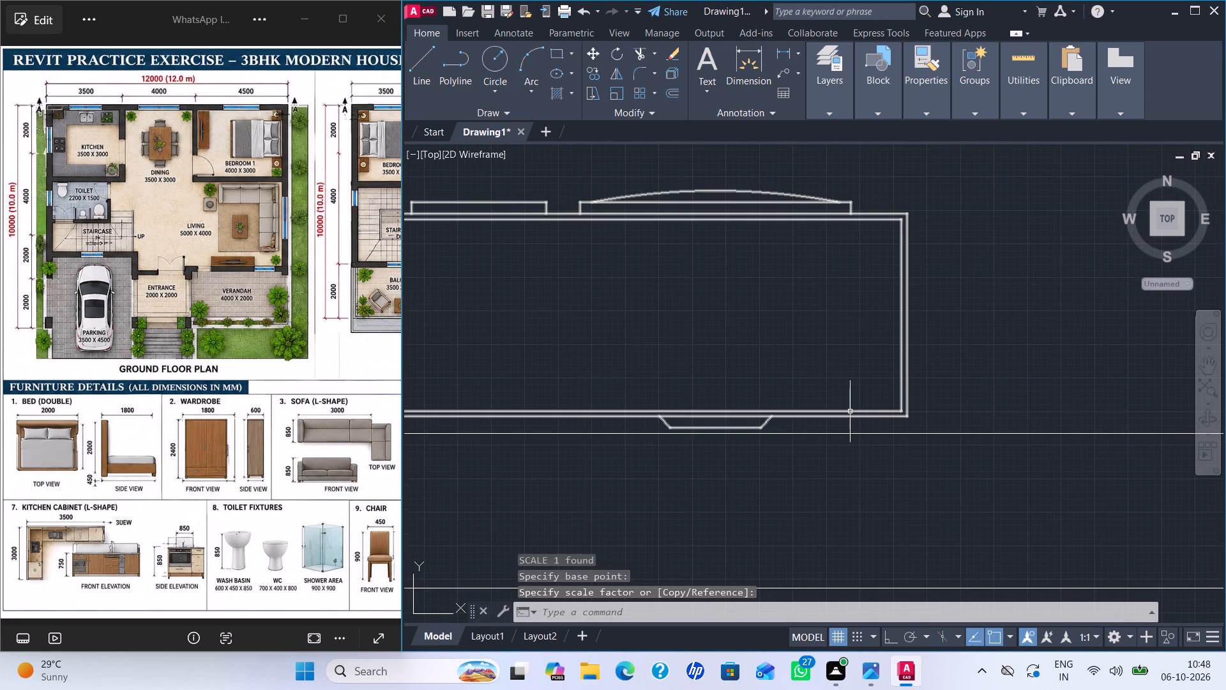
left_click(761, 425)
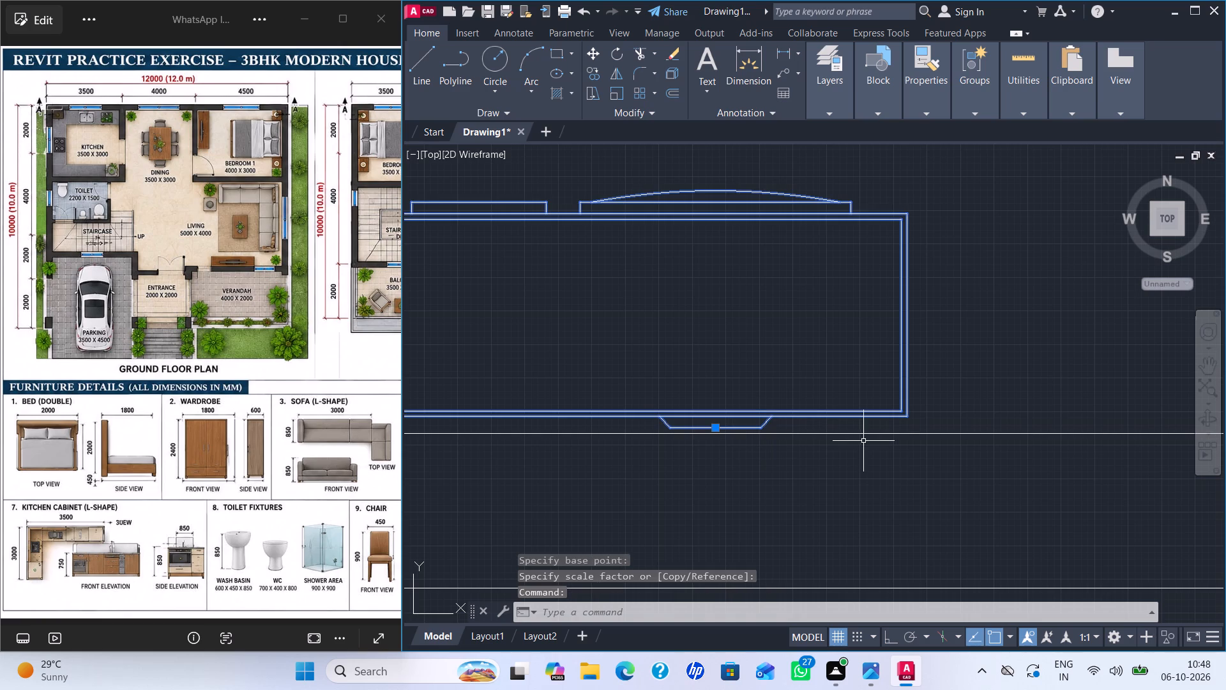
key("m")
key("Return")
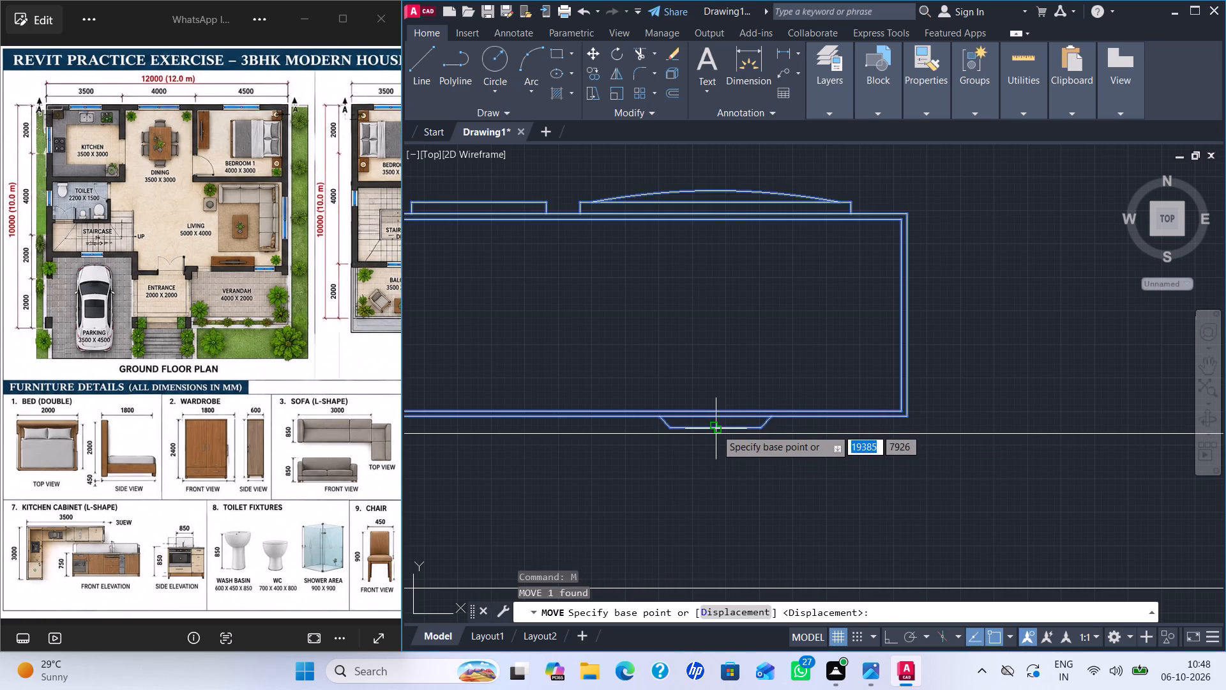
left_click(716, 429)
left_click(716, 434)
scroll(993, 293, "down", 6)
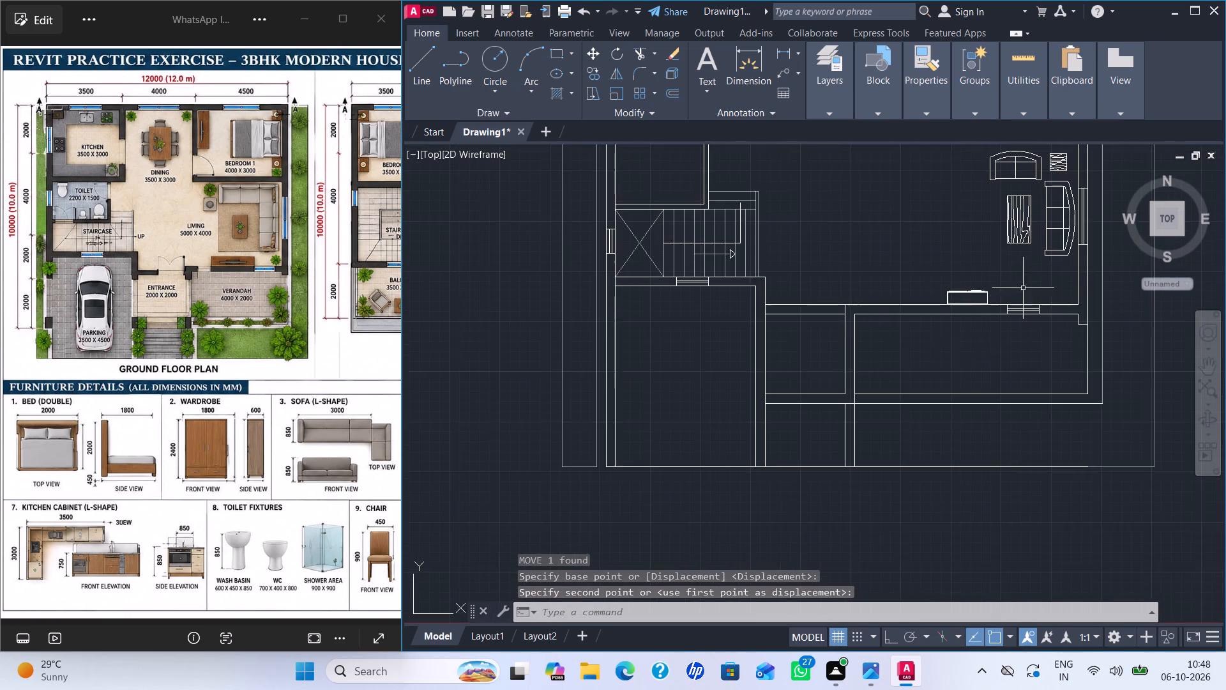
scroll(1027, 285, "down", 1)
middle_click_drag(1027, 286, 937, 449)
scroll(942, 442, "up", 1)
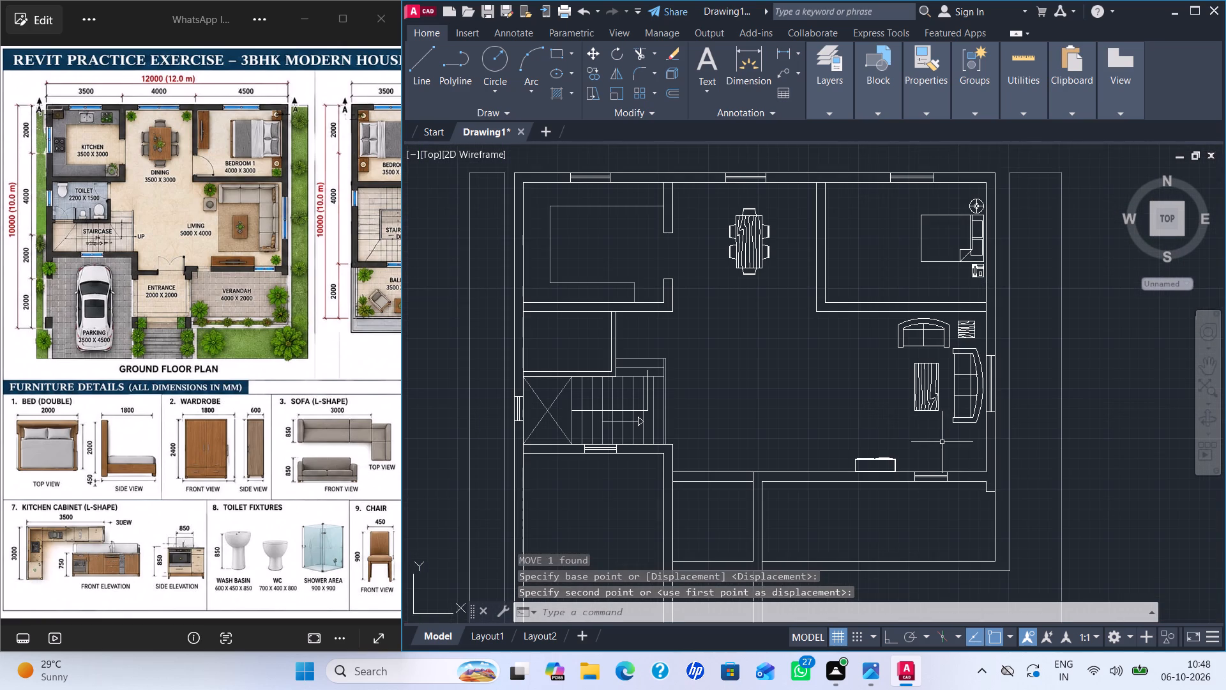
Copy the entertainment center from the living room into the bedroom, to the left of the bed.
left_click(880, 458)
key("c")
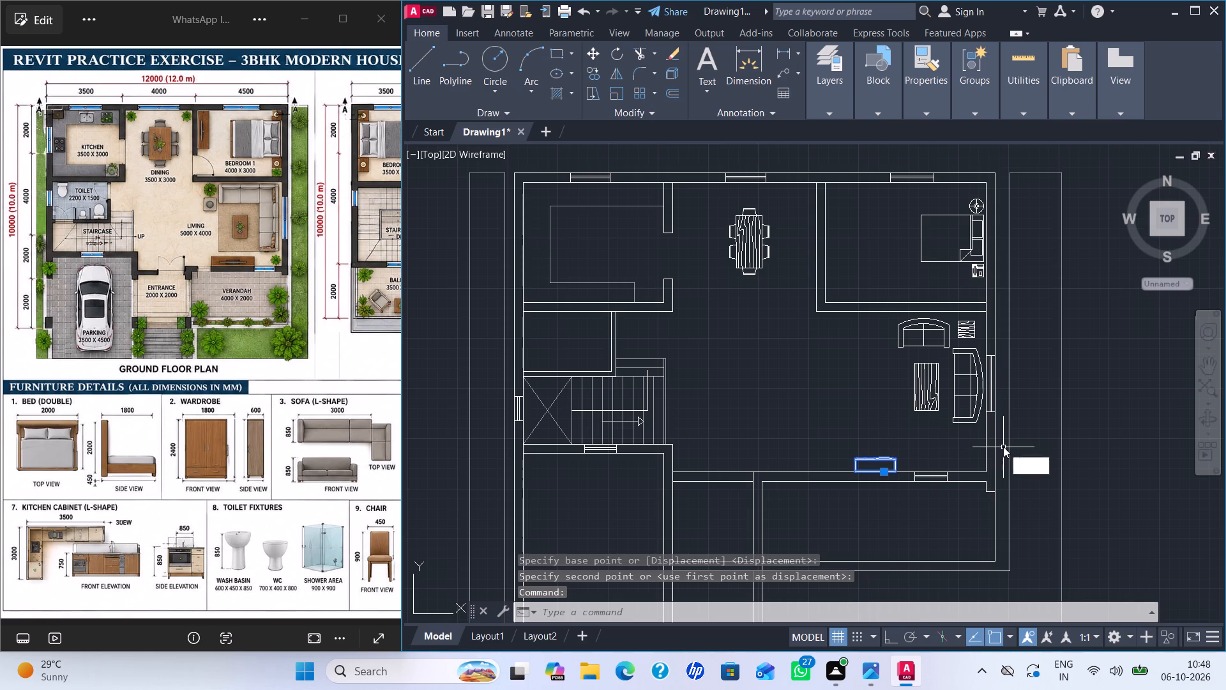
key("o")
key("Return")
left_click(895, 472)
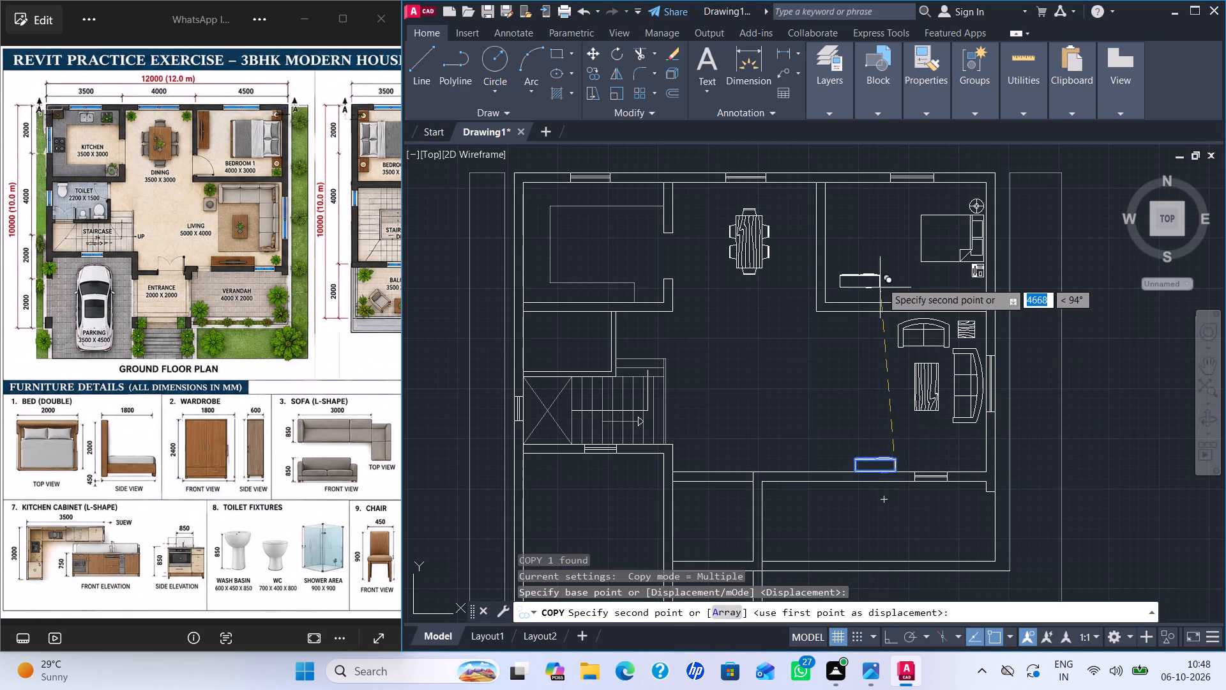
left_click(881, 252)
key("Escape")
Rotate the bedroom entertainment center a quarter turn clockwise about its lower right corner so it faces the bed.
left_click(882, 250)
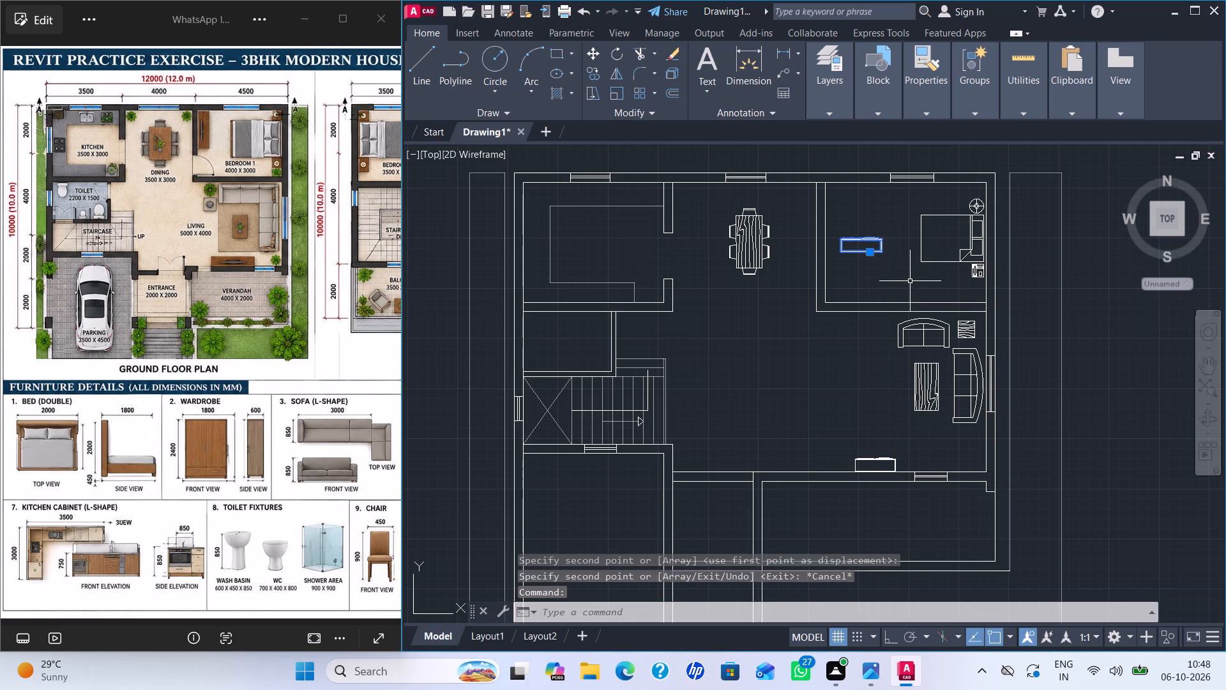
key("e")
key("BackSpace")
key("r")
key("o")
key("Return")
left_click(882, 251)
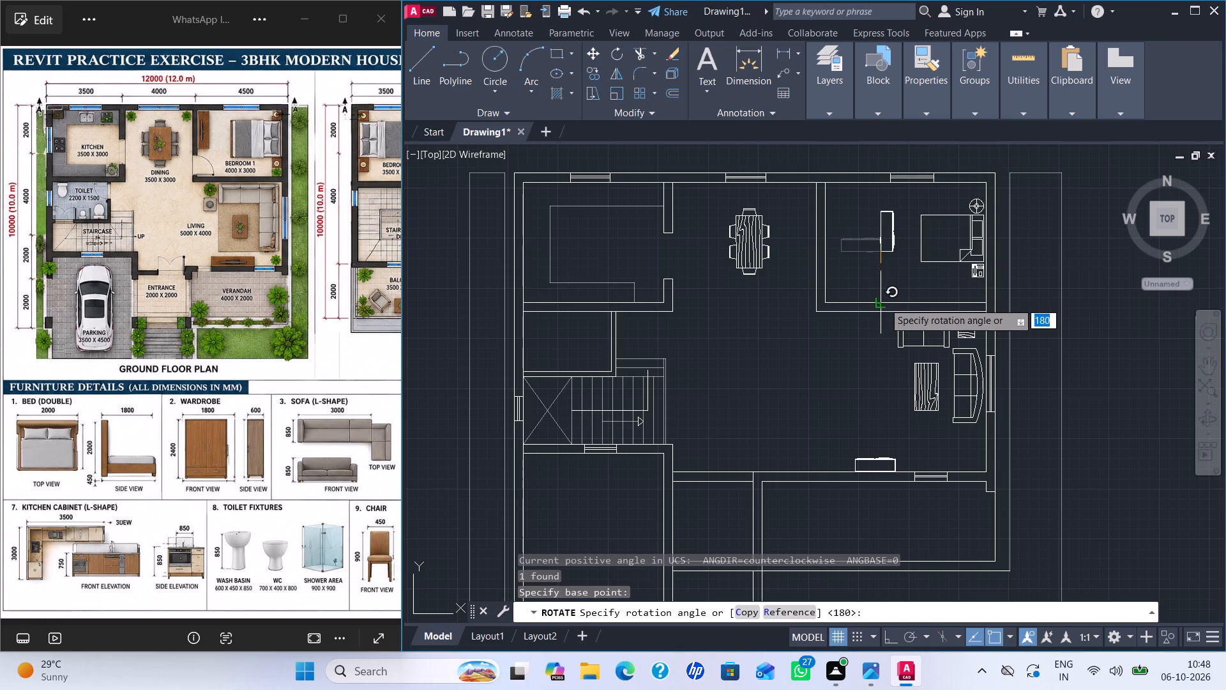
left_click(885, 306)
Move the bedroom entertainment center by its rear insertion point against the bedroom's left wall, opposite the bed.
left_click(895, 237)
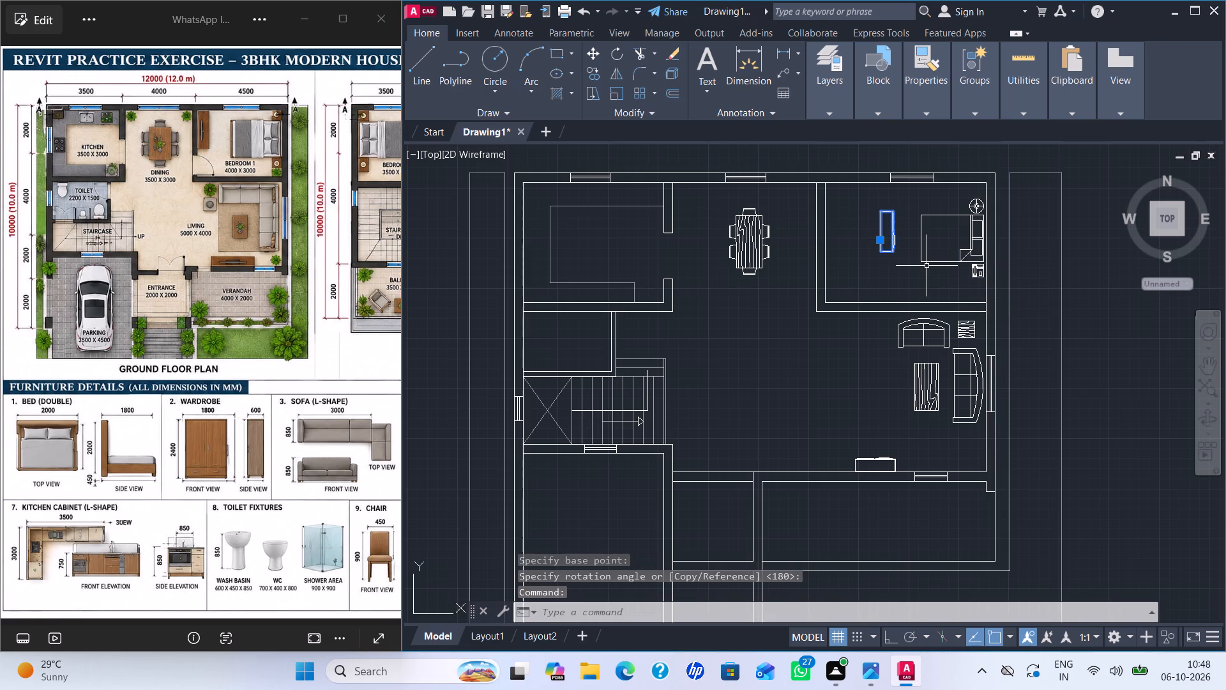
key("m")
key("Return")
scroll(884, 238, "up", 3)
left_click(872, 244)
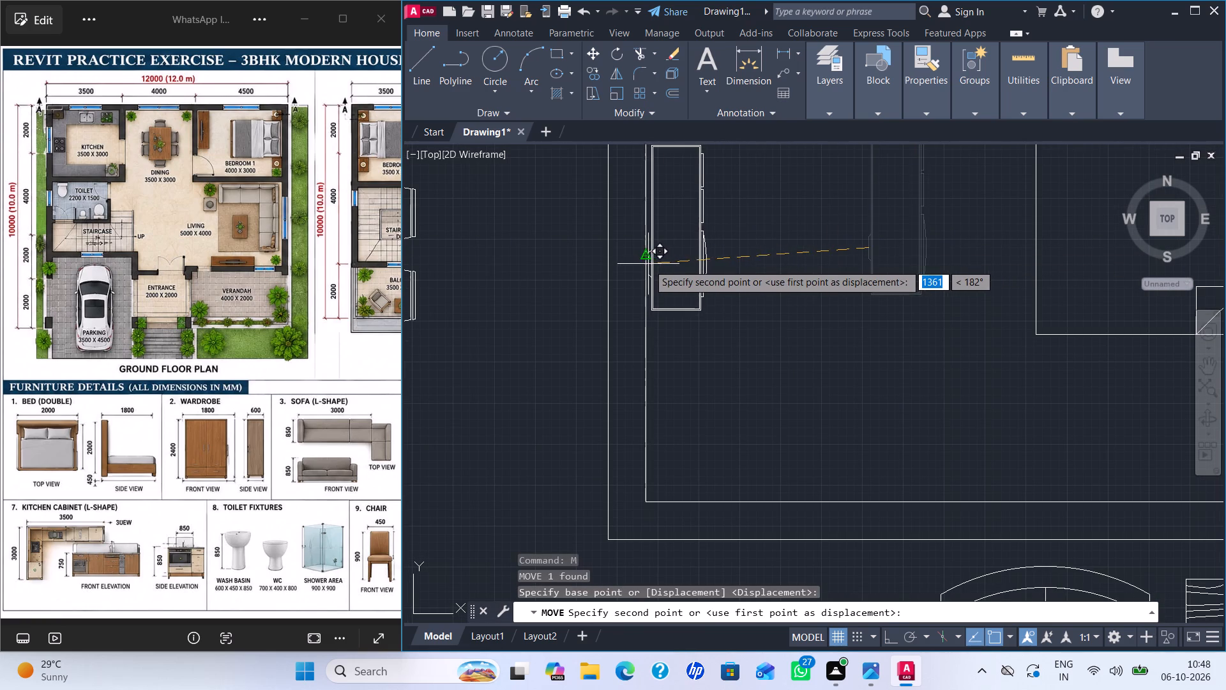
left_click(648, 264)
scroll(655, 266, "up", 3)
scroll(877, 314, "down", 4)
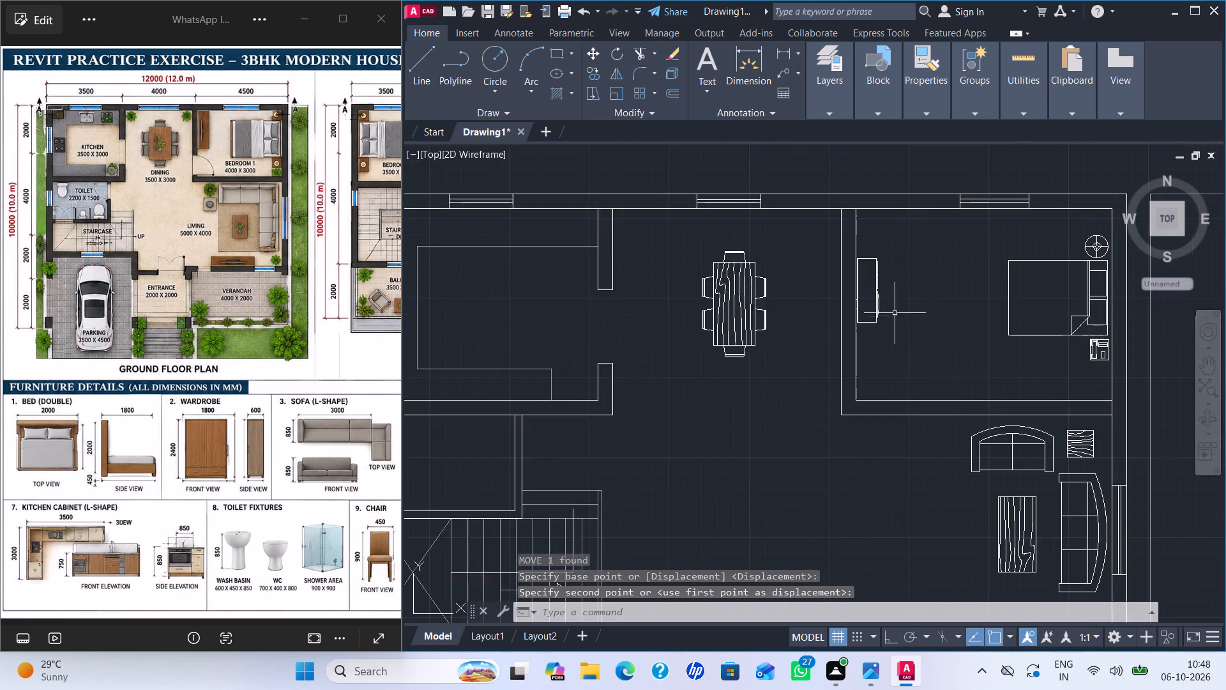
scroll(905, 319, "down", 3)
scroll(930, 321, "up", 3)
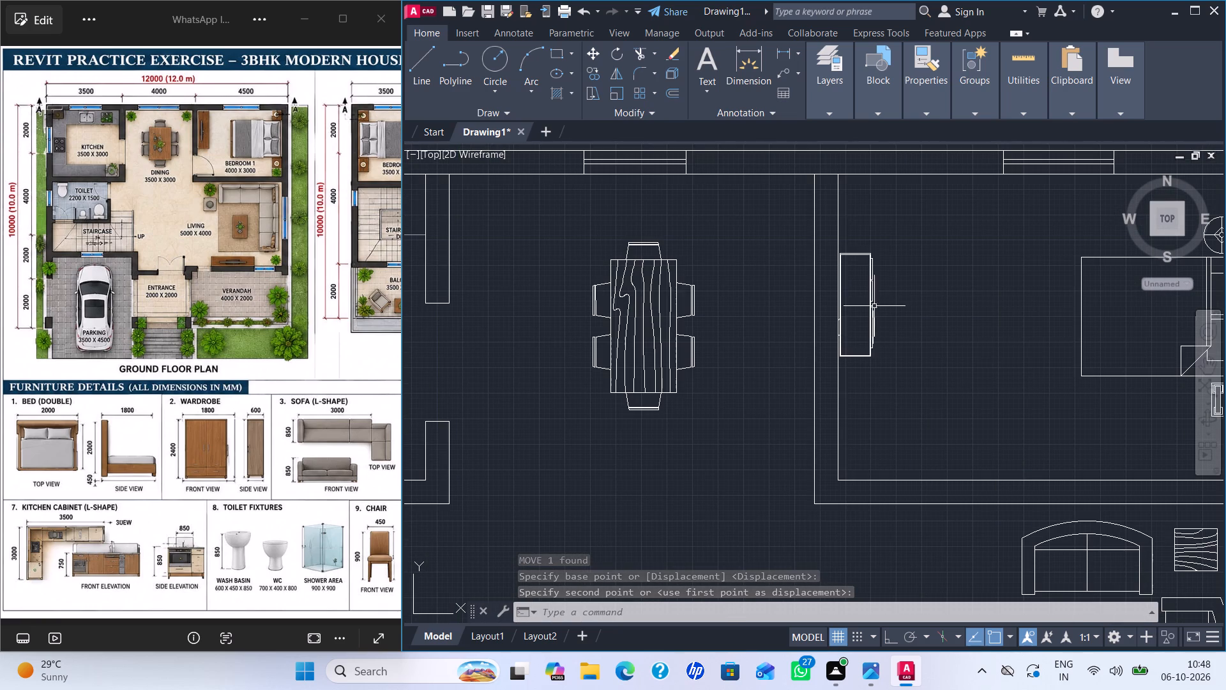
Shift the bedroom entertainment center slightly down along the left wall, keeping its back on the wall line.
left_click(874, 306)
key("m")
key("Return")
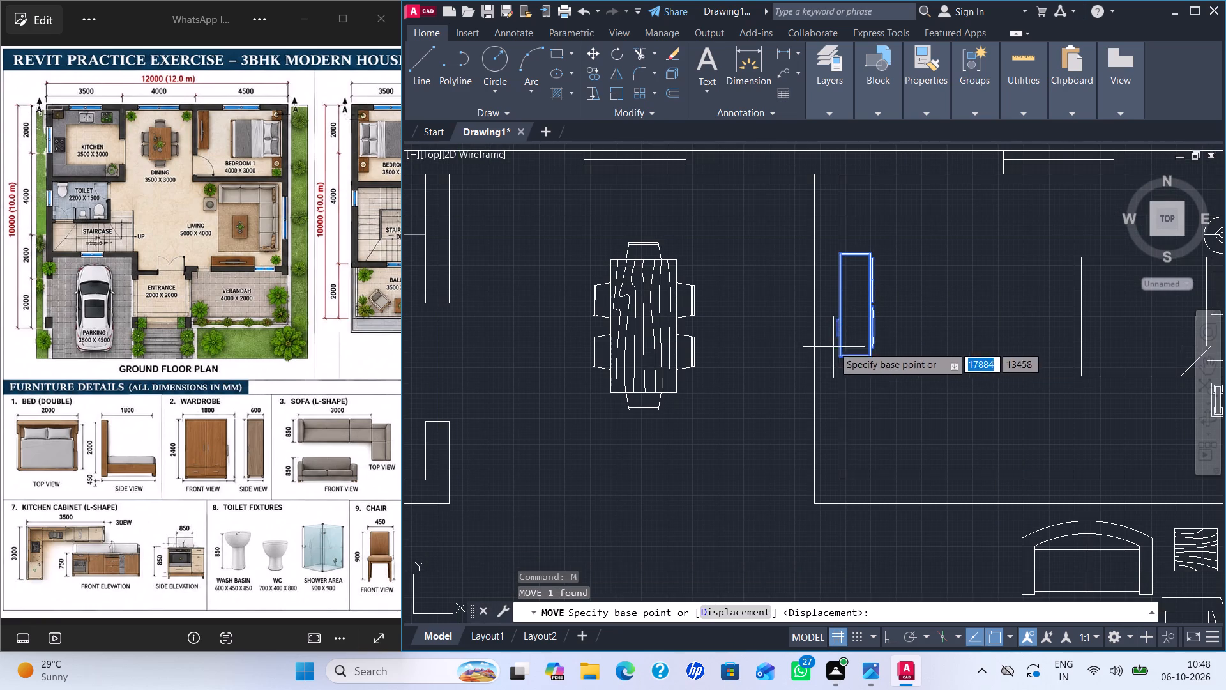
scroll(832, 346, "up", 3)
left_click(858, 296)
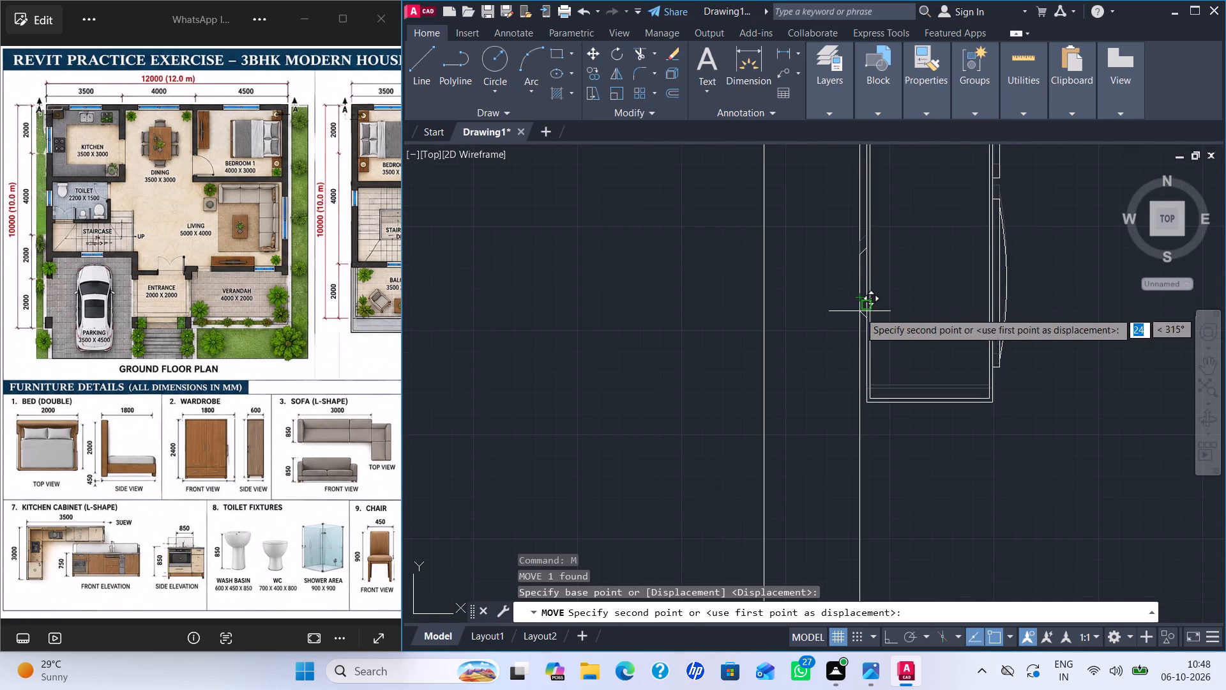
left_click(858, 345)
scroll(957, 369, "down", 5)
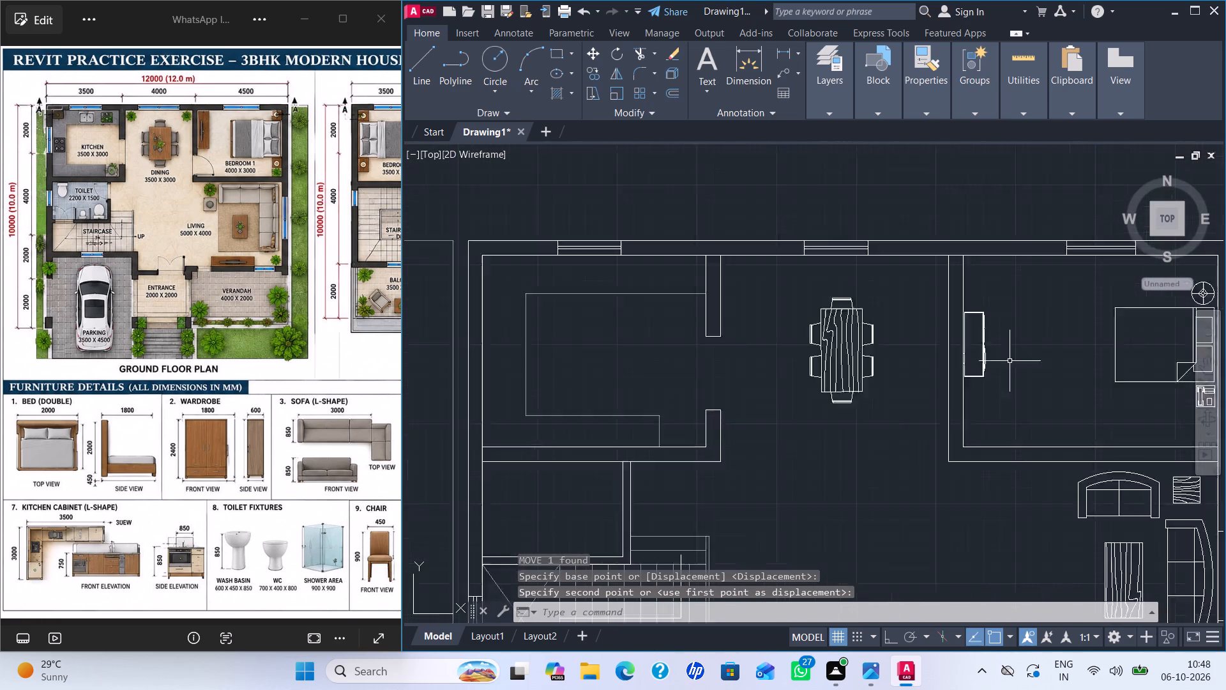
scroll(1010, 361, "down", 2)
scroll(1044, 367, "up", 1)
middle_click_drag(1026, 356, 1001, 310)
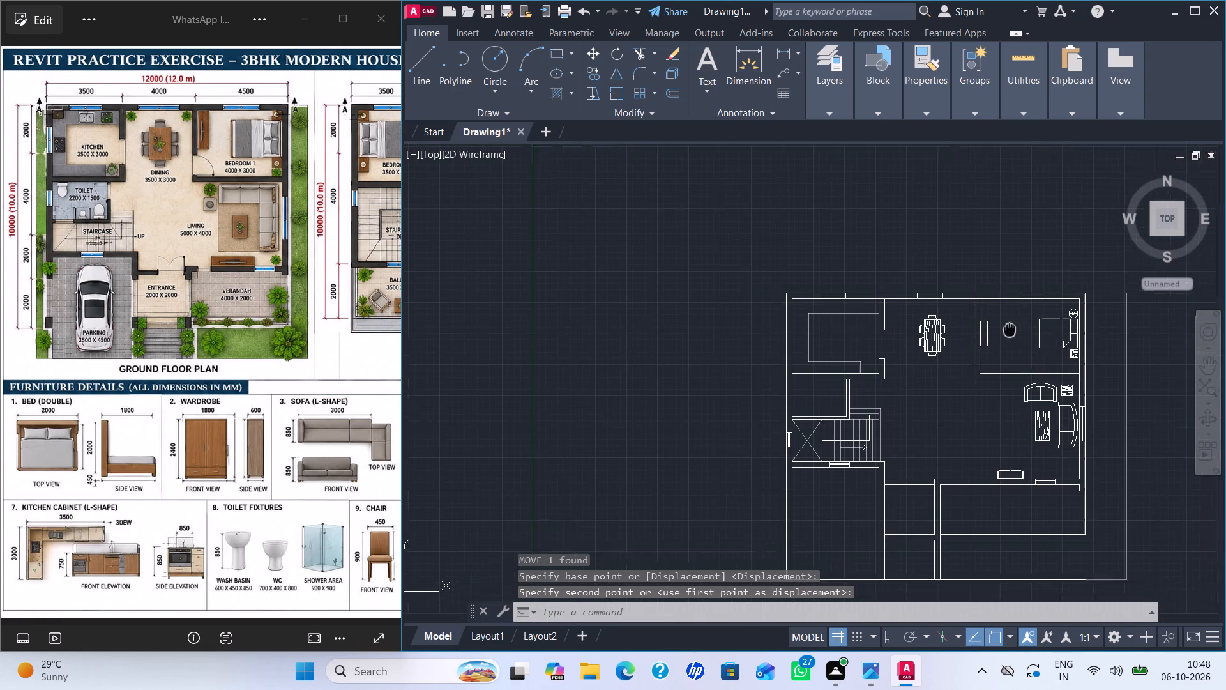
middle_click_drag(1001, 310, 909, 226)
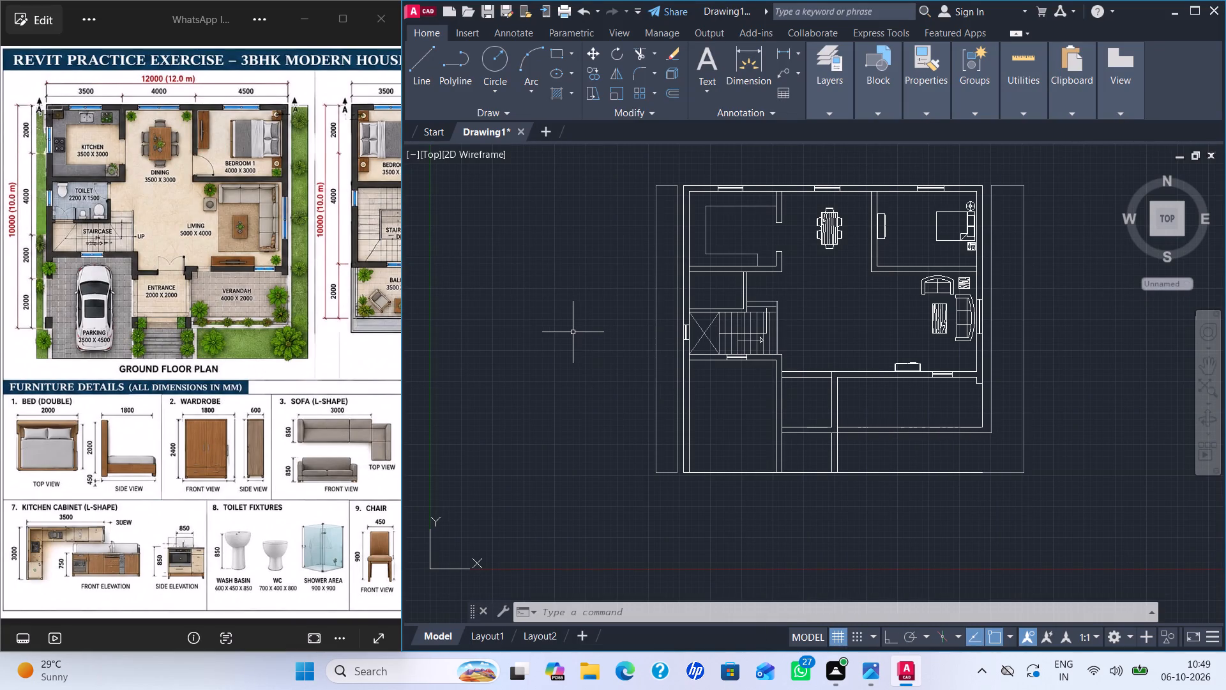
Insert the Door - Imperial block from the architectural tool palette in the empty area right of the floor plan.
middle_click_drag(573, 332, 467, 329)
scroll(658, 341, "up", 1)
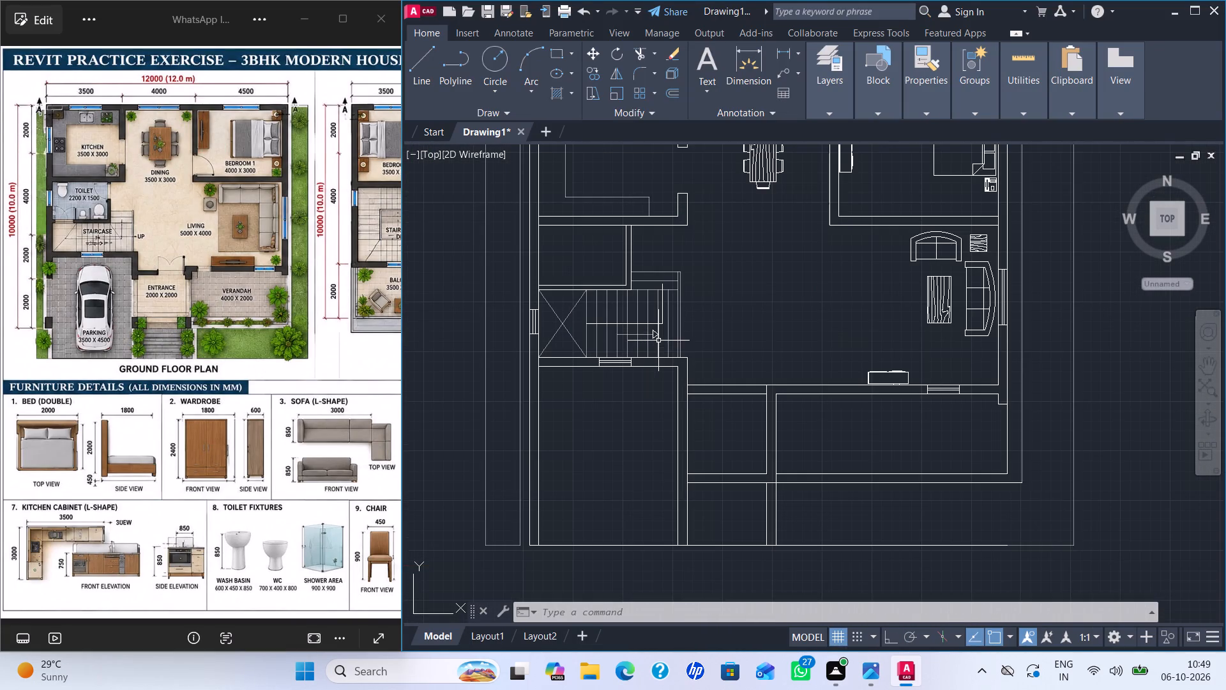
scroll(749, 316, "down", 1)
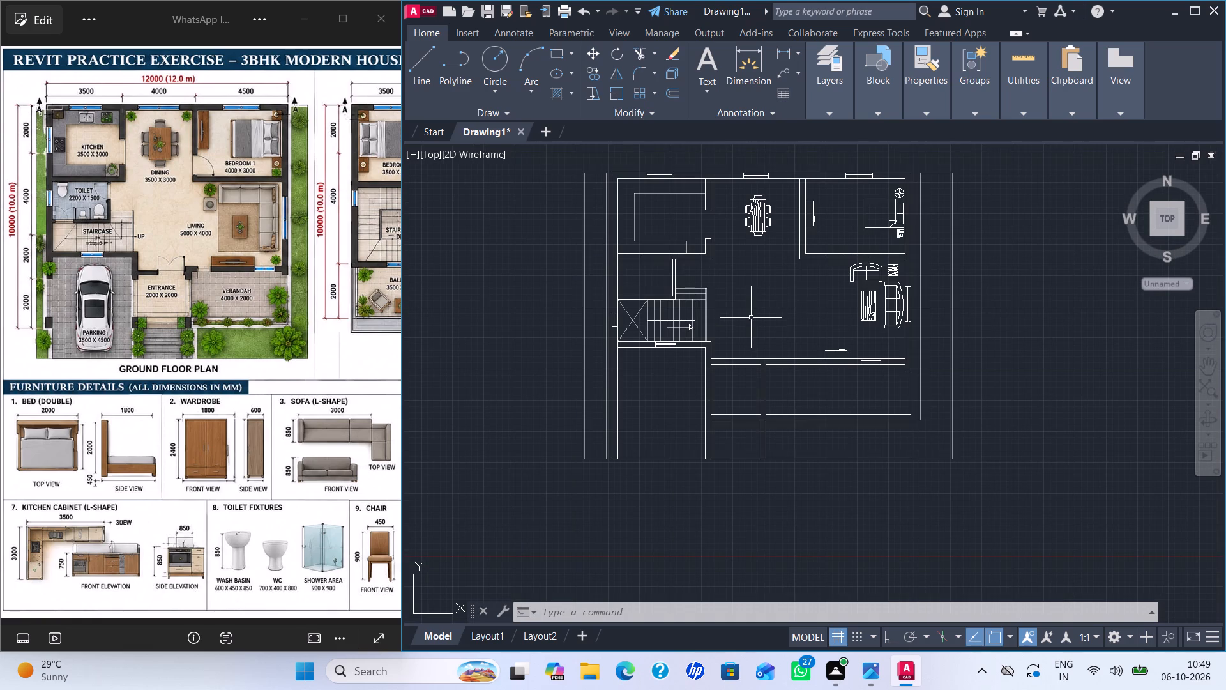
key("ctrl+2")
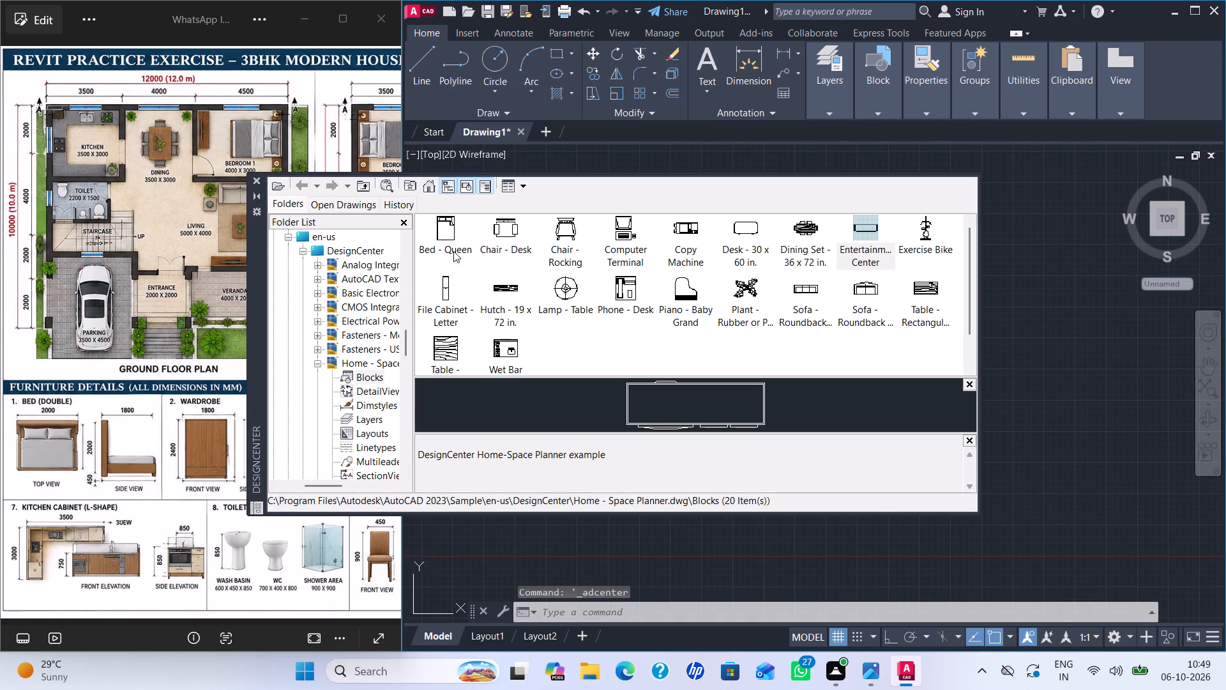
left_click(255, 176)
key("ctrl+3")
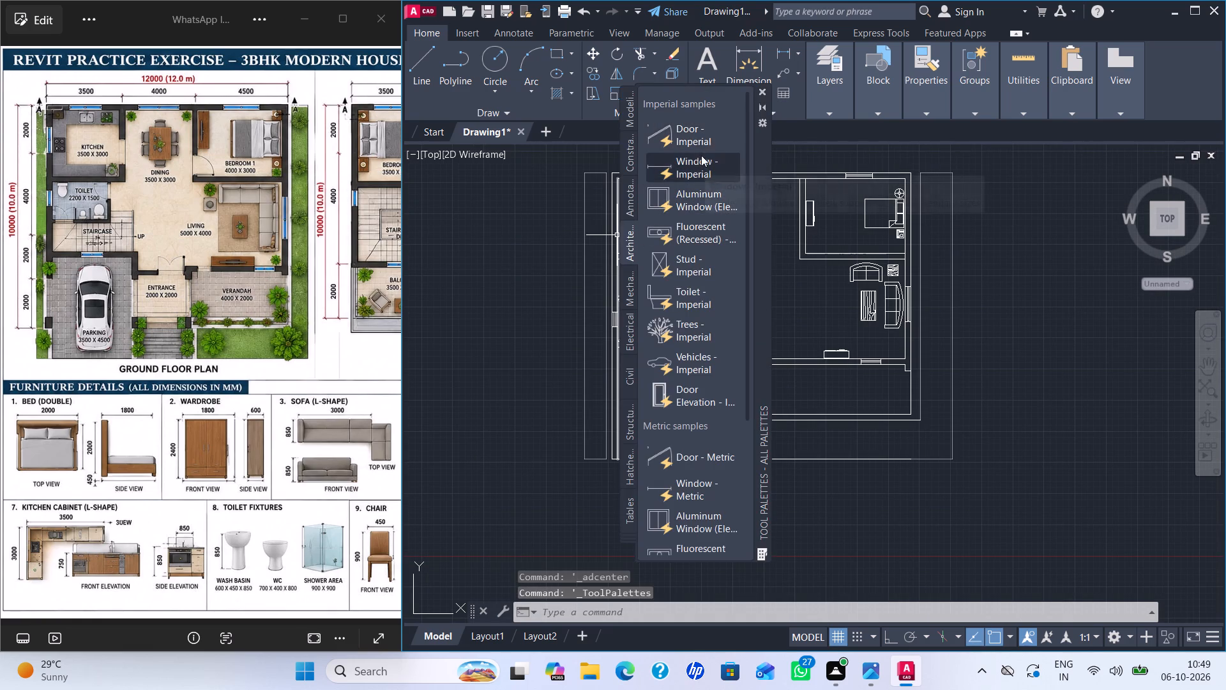
left_click(702, 137)
left_click(1048, 253)
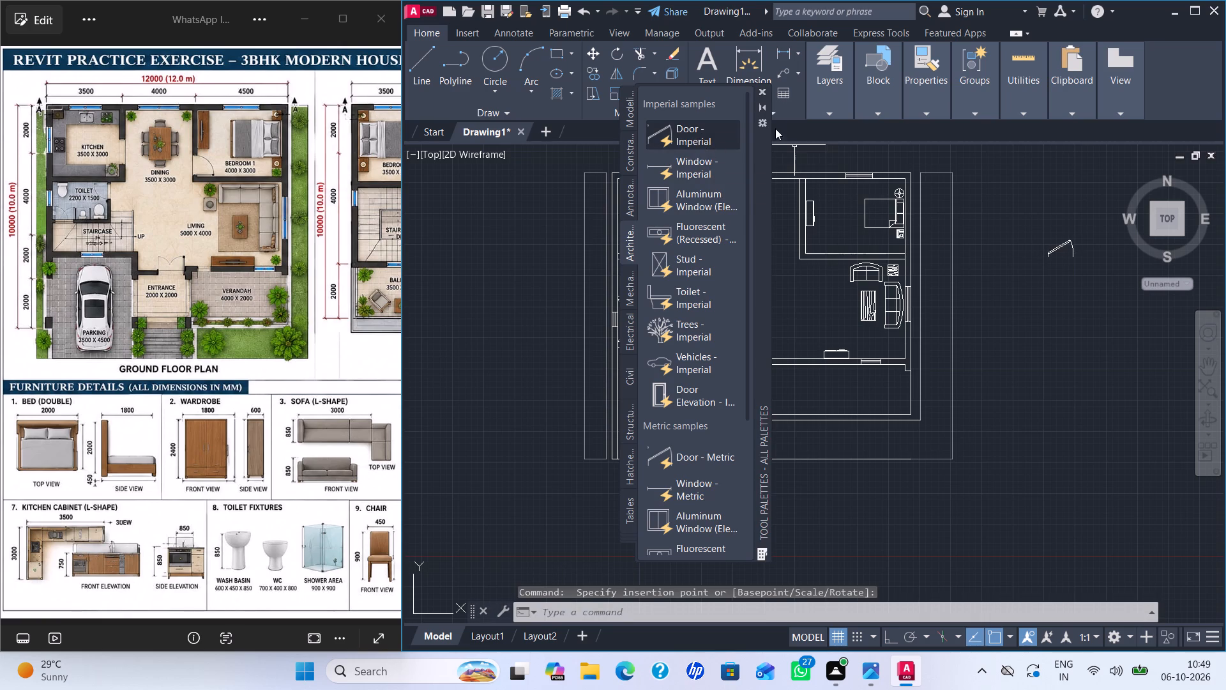
Close the tool palettes and change the inserted door block's opening angle so its leaf stands perpendicular to the doorway.
left_click(762, 89)
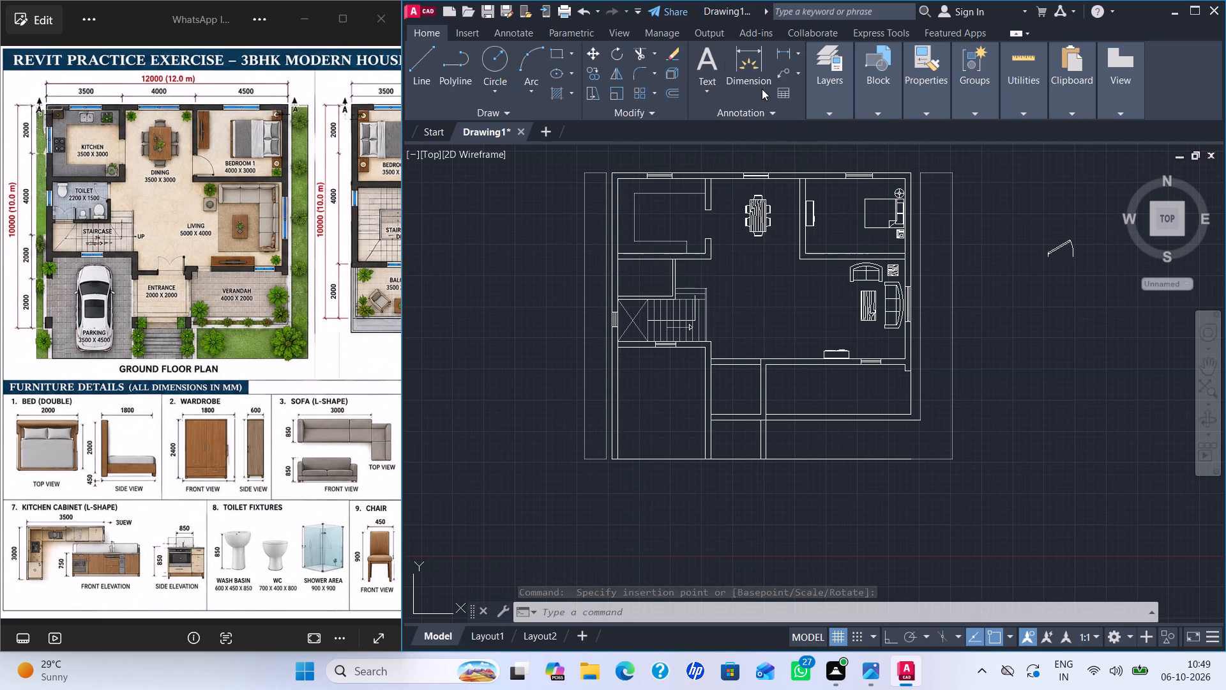
middle_click_drag(1021, 237, 899, 244)
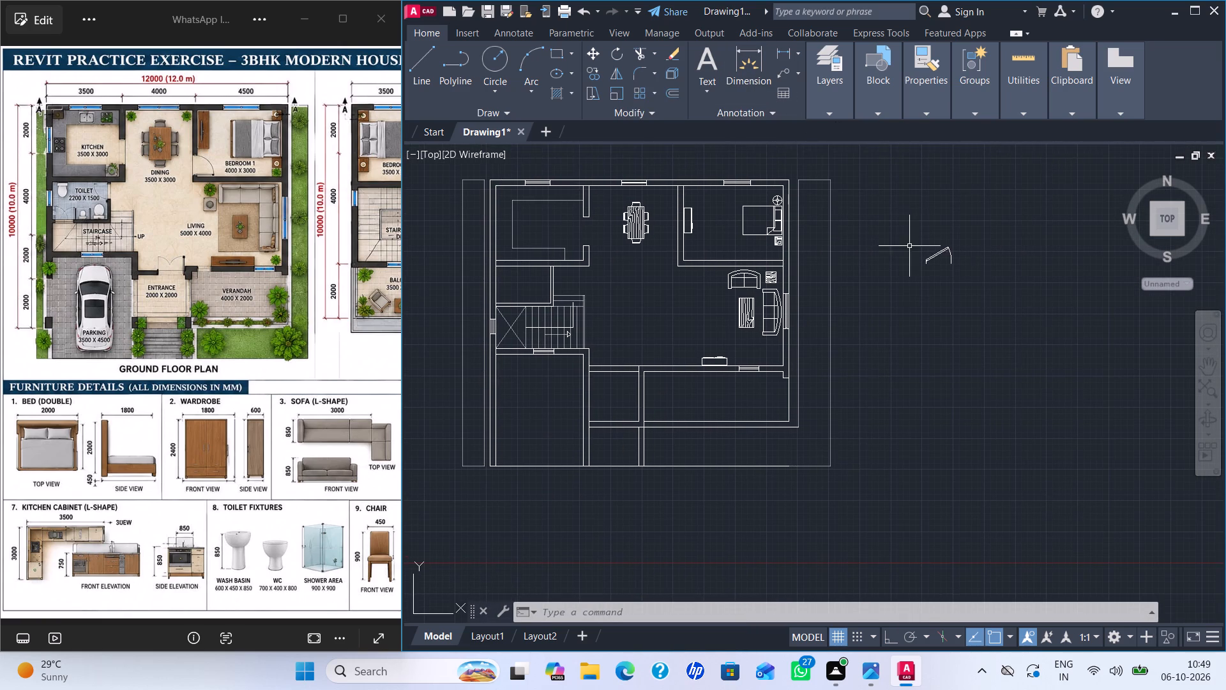
scroll(938, 273, "up", 3)
left_click(921, 206)
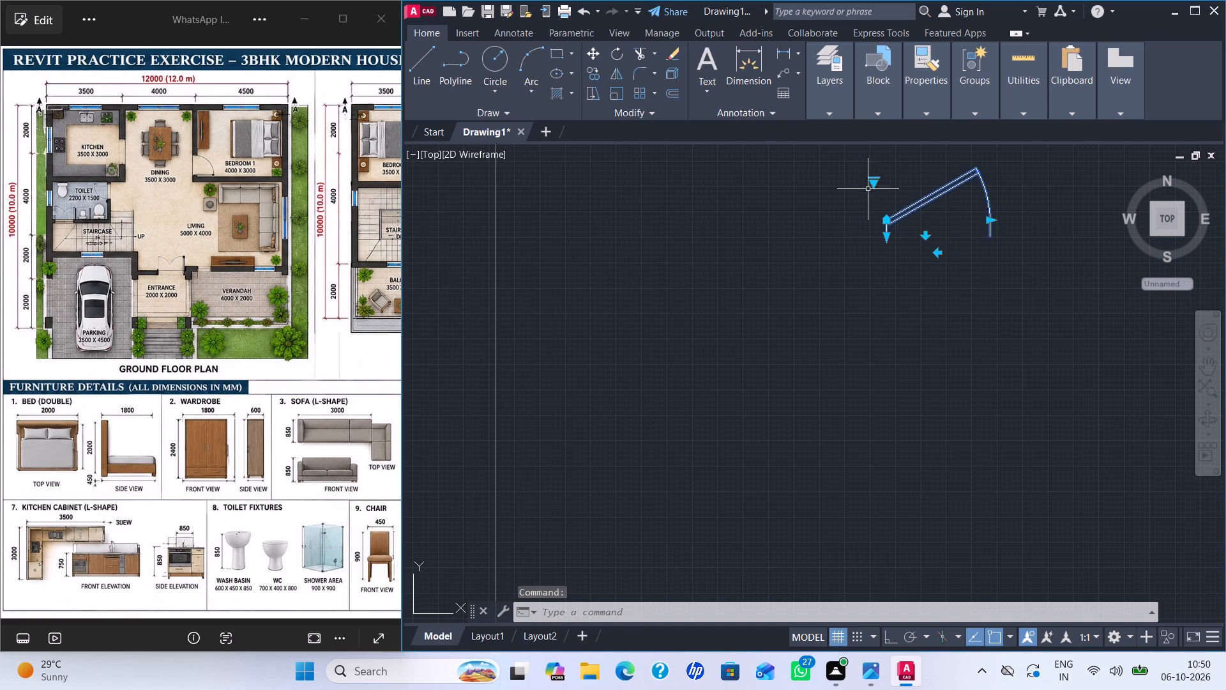
left_click(874, 185)
left_click(917, 247)
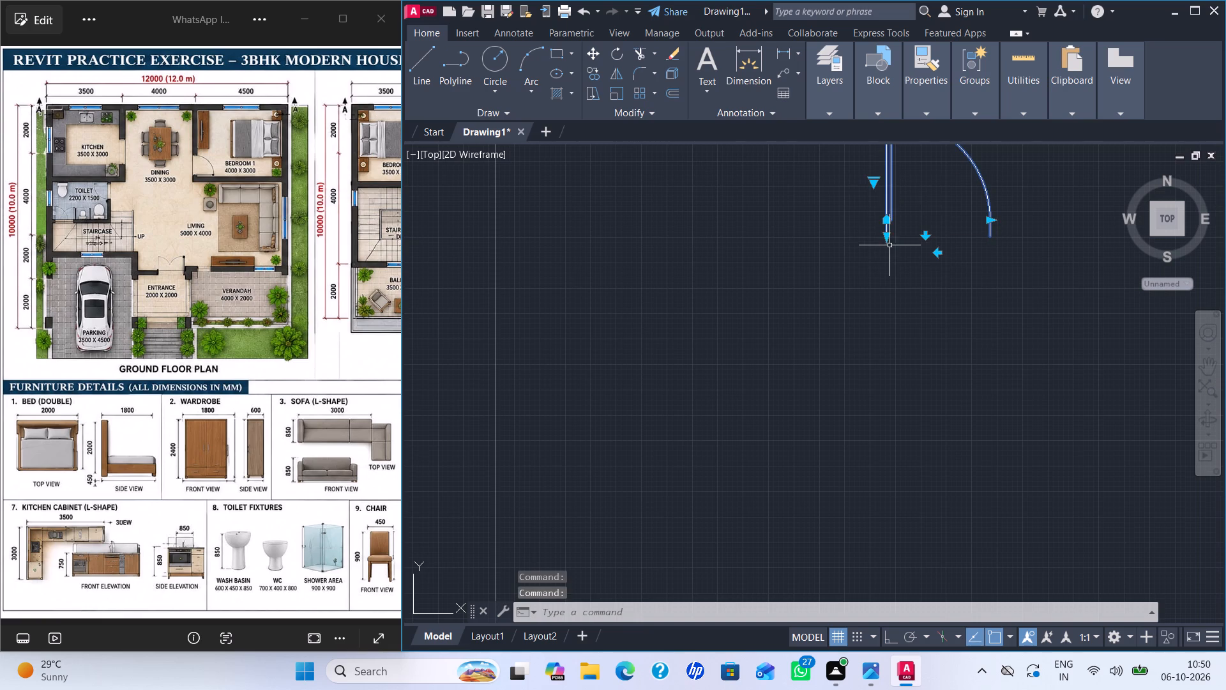
Scale the door block by reference from its hinge-side base point, setting its overall width to 1000.
type("SC")
key("Return")
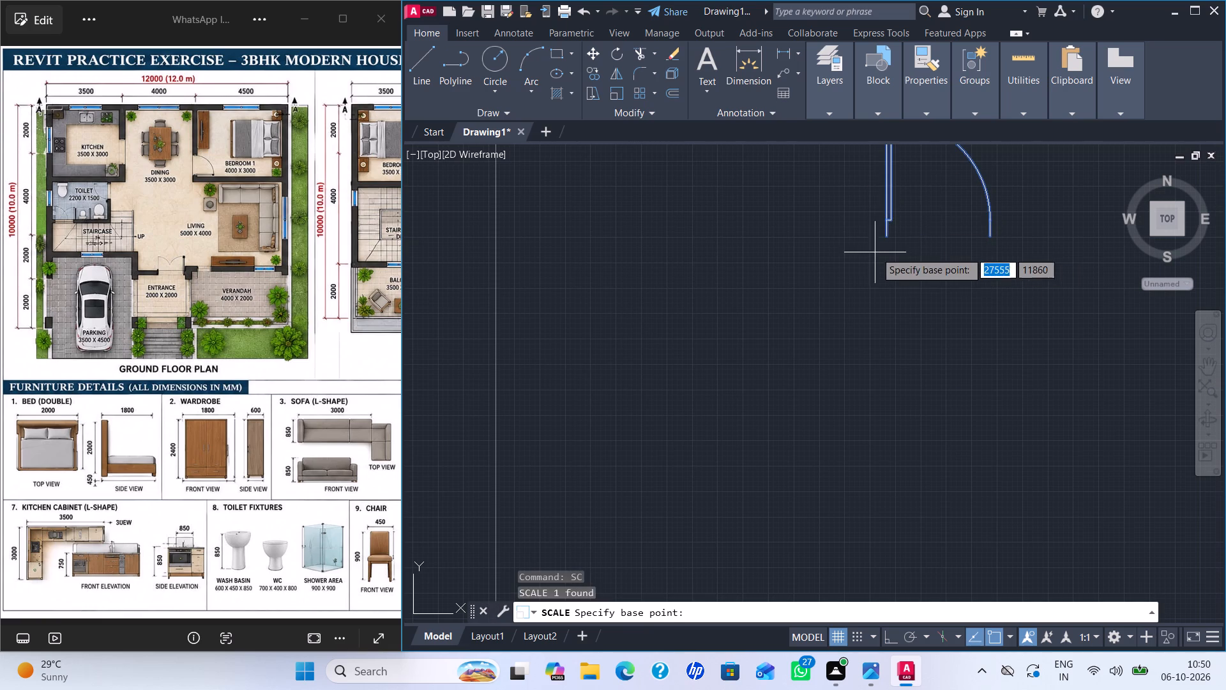
left_click(888, 238)
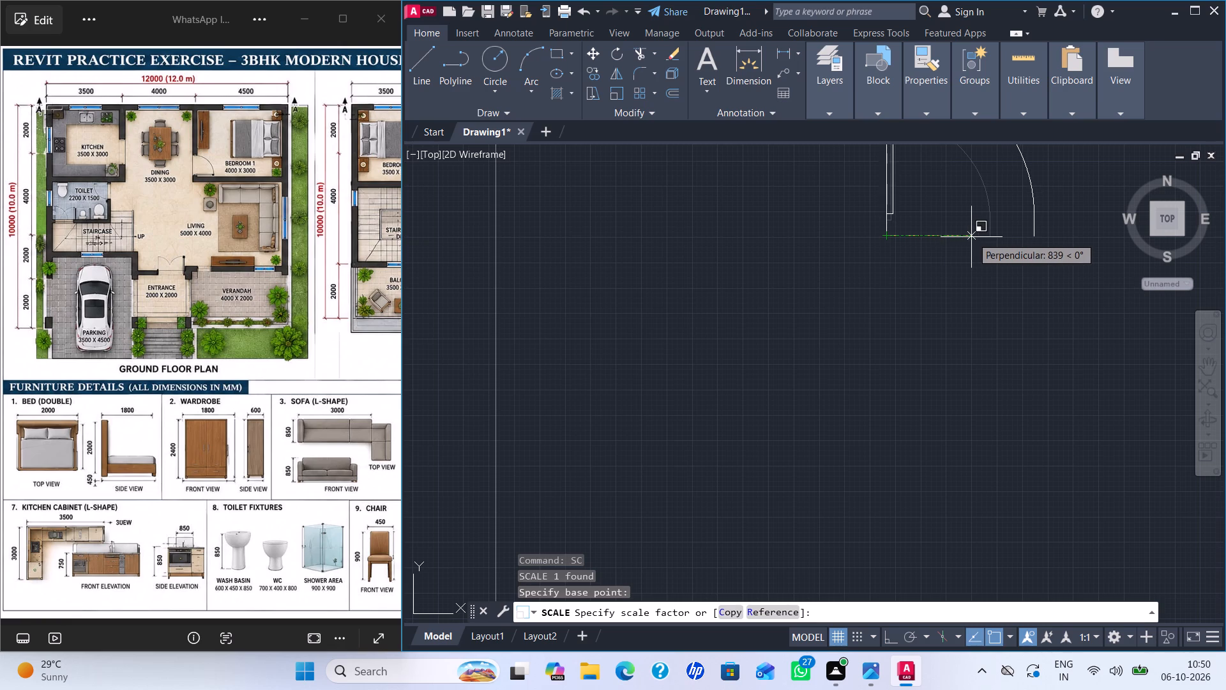
key("r")
key("Return")
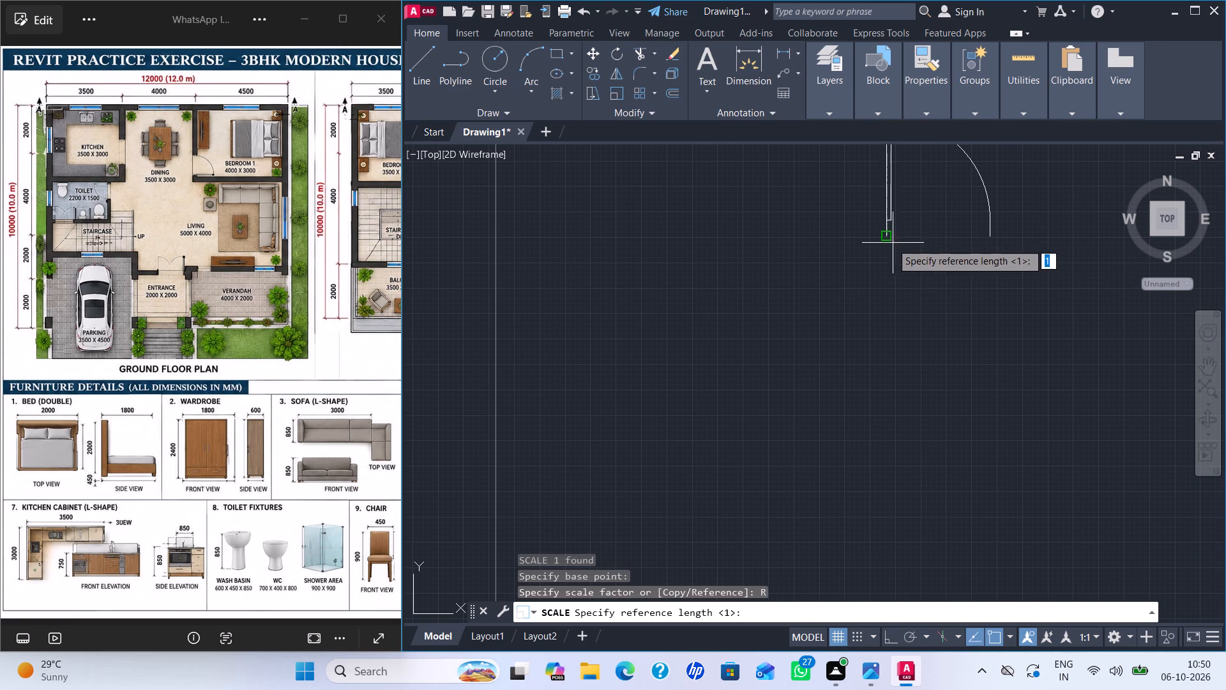
left_click(888, 238)
left_click(988, 236)
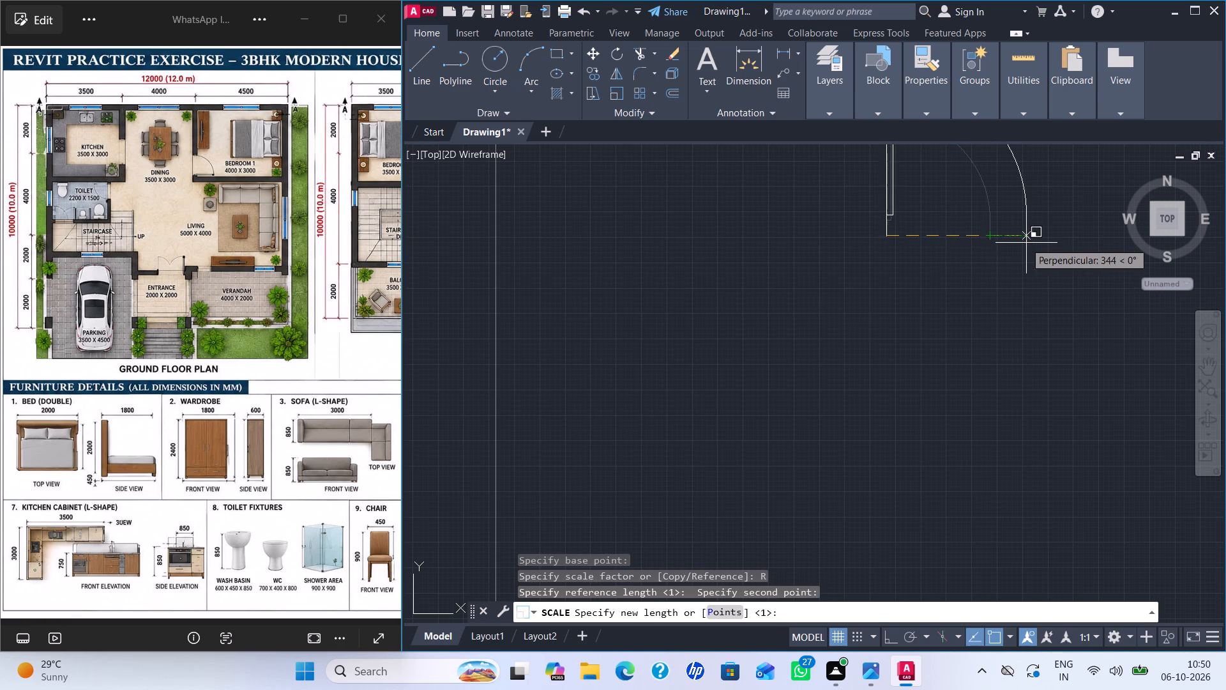
scroll(1024, 244, "down", 1)
middle_click_drag(1019, 245, 962, 279)
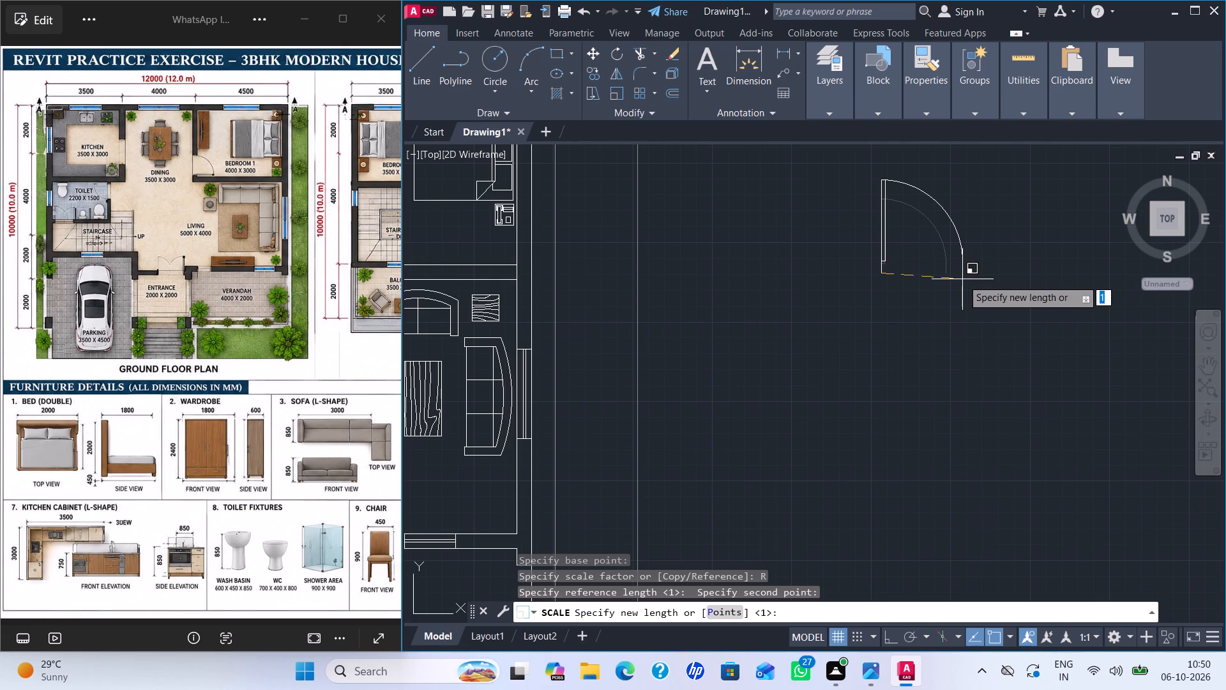
key("3")
key("apostrophe")
key("Return")
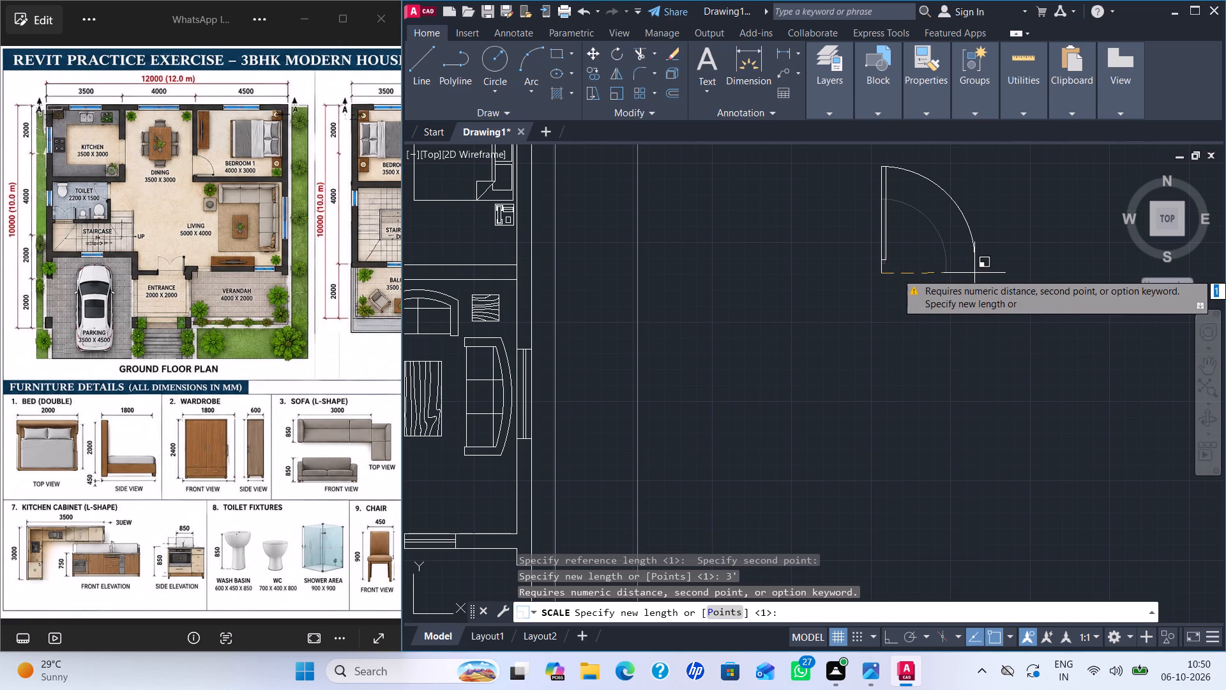
scroll(974, 273, "up", 1)
key("3")
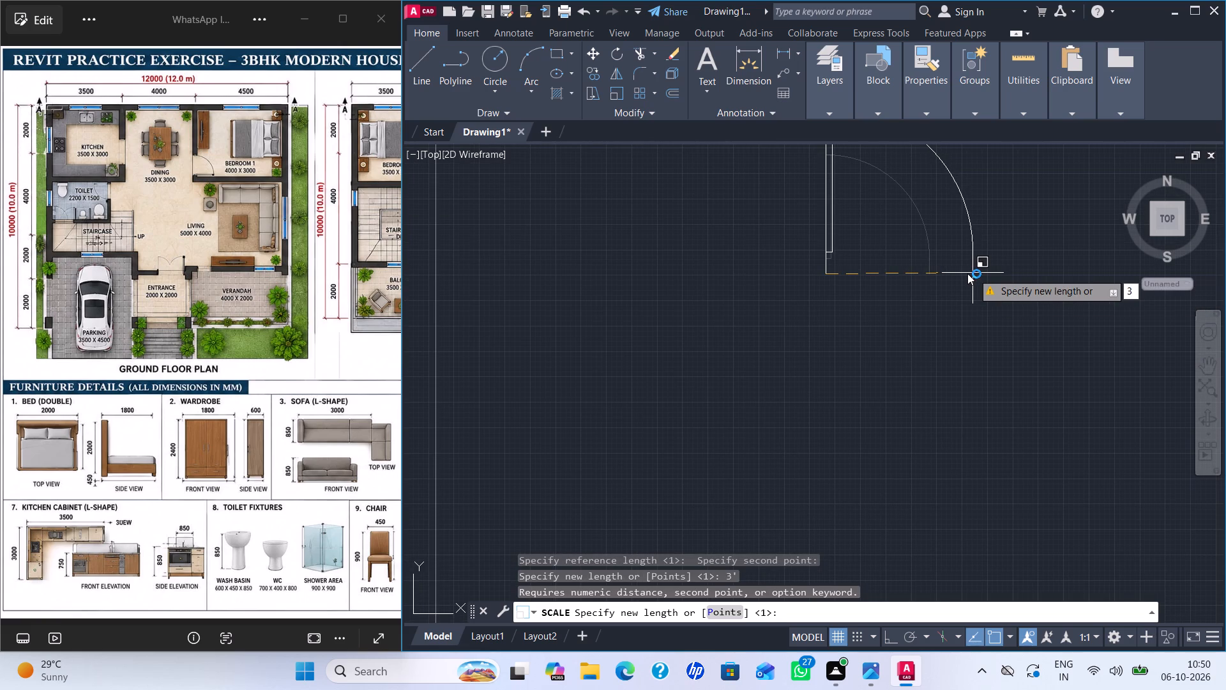
key("BackSpace")
key("1")
type("00")
key("0")
key("Return")
scroll(971, 274, "down", 2)
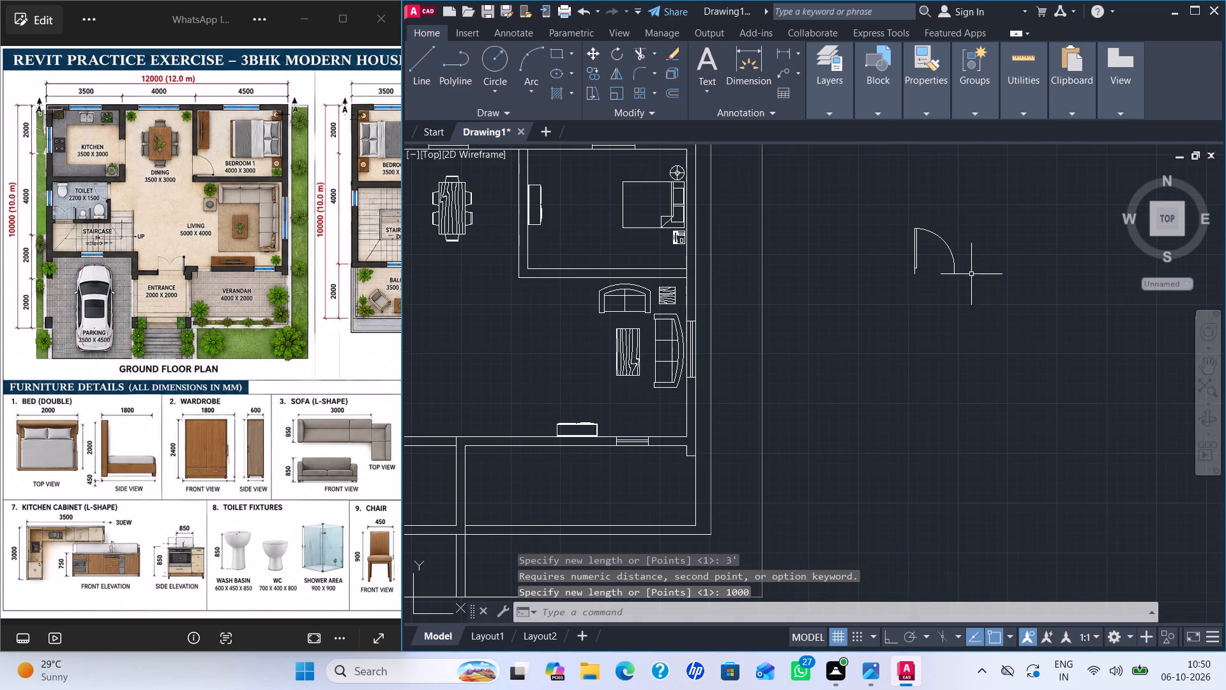
scroll(971, 274, "down", 1)
scroll(971, 274, "up", 2)
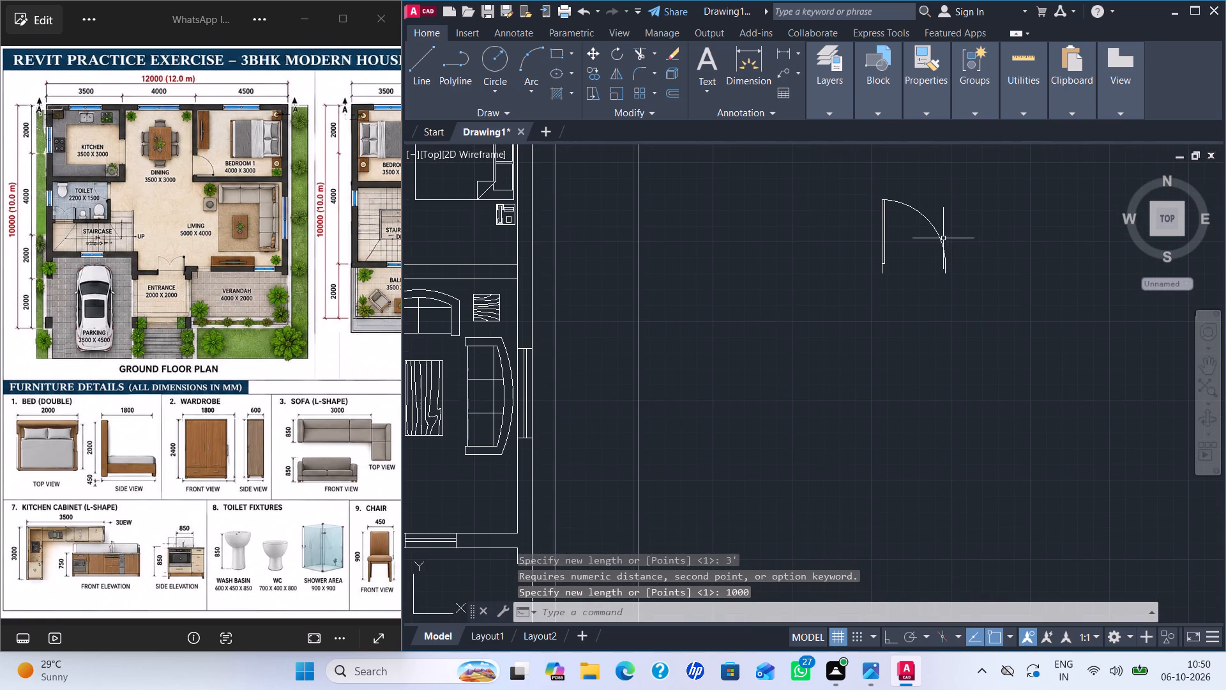
Copy the 1000-wide door block to the empty area directly below it.
left_click(939, 236)
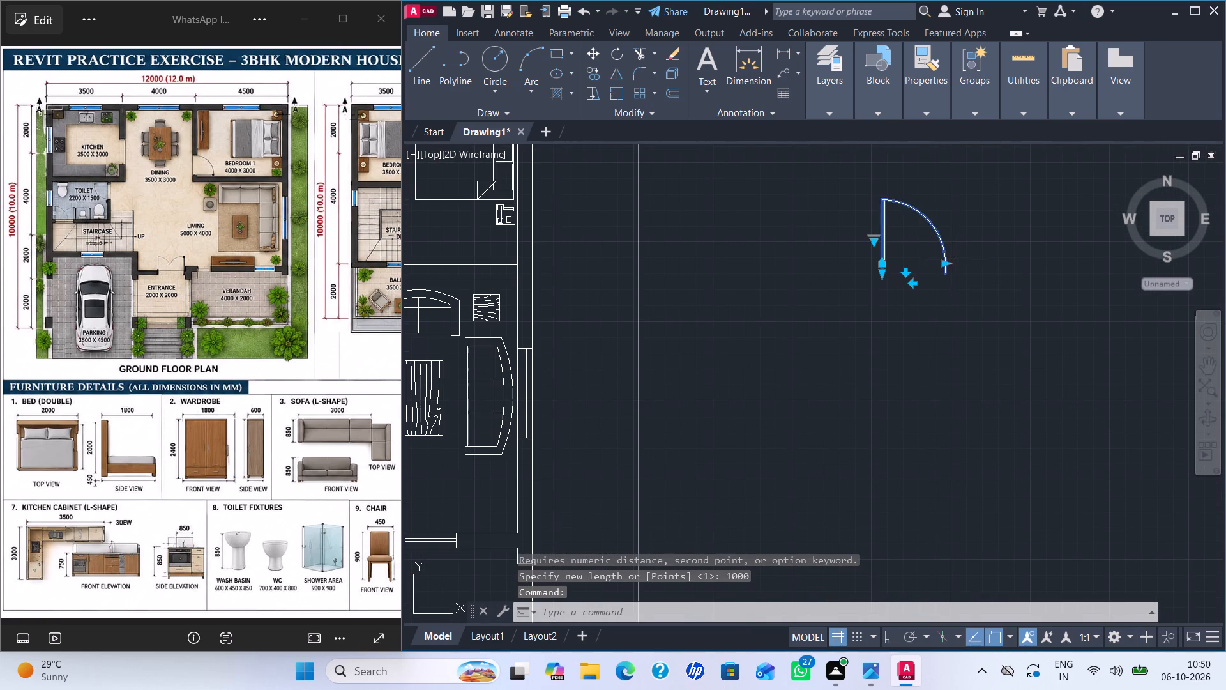
key("c")
key("o")
key("Return")
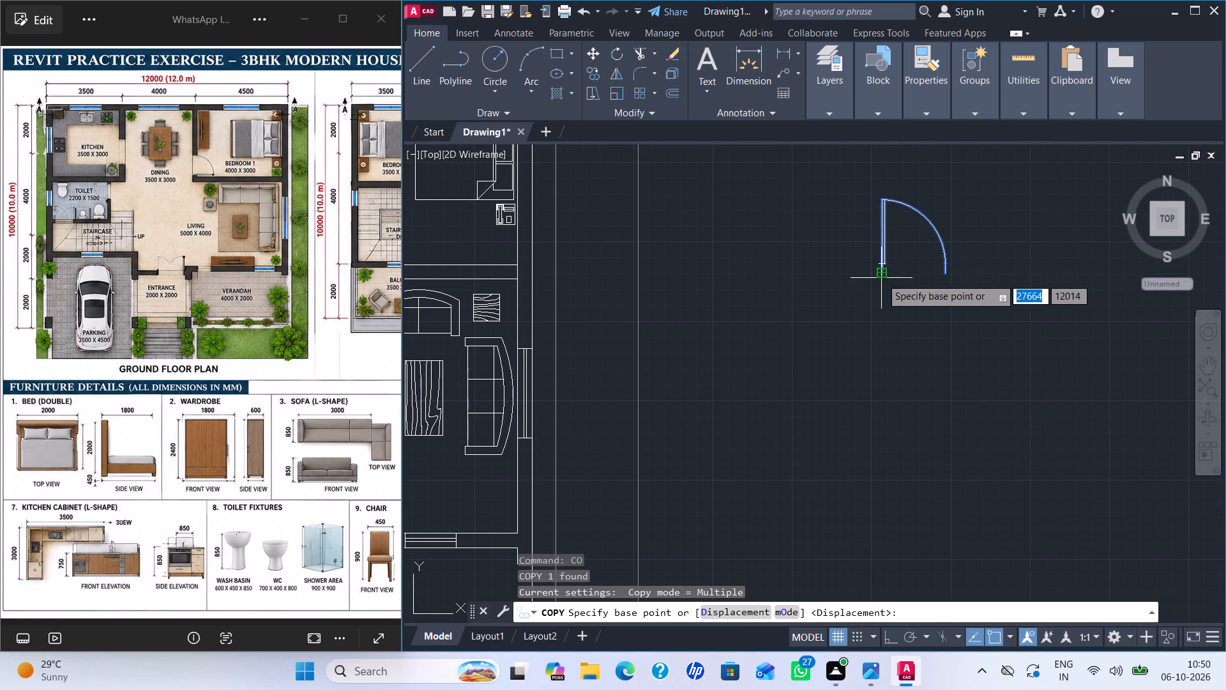
left_click(881, 278)
left_click(887, 434)
key("Escape")
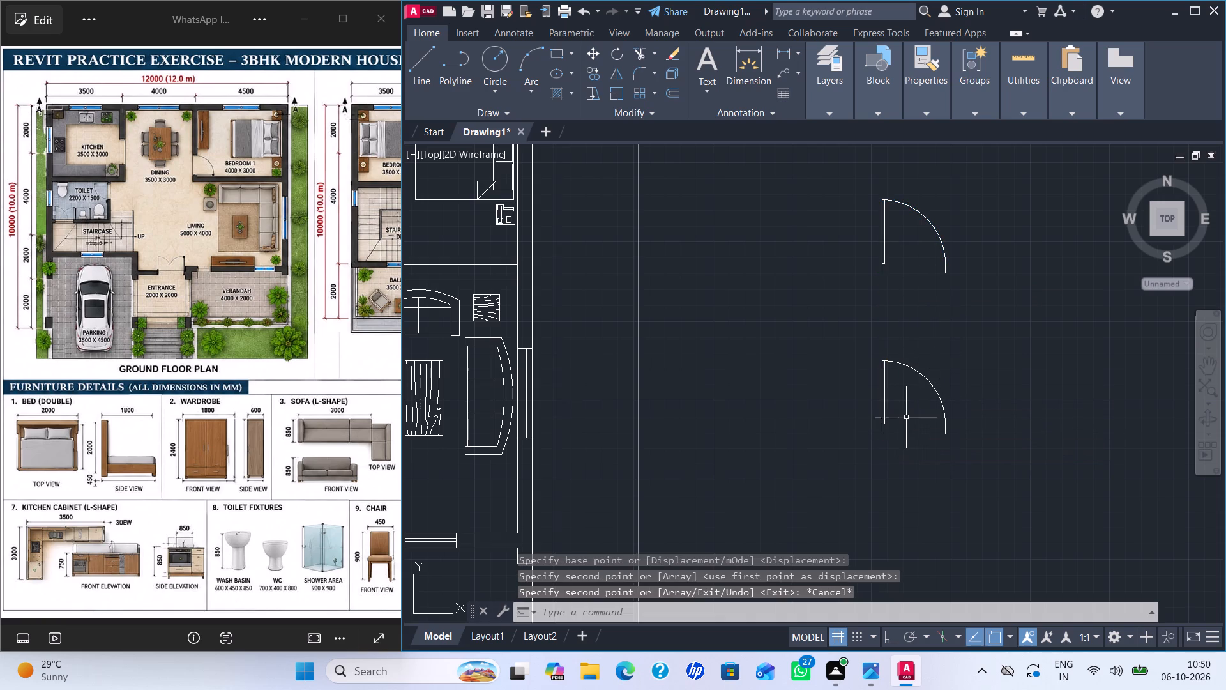
Scale the lower door copy by reference from its hinge-side base point, setting its overall width to 750.
left_click(925, 377)
type("SC")
key("Return")
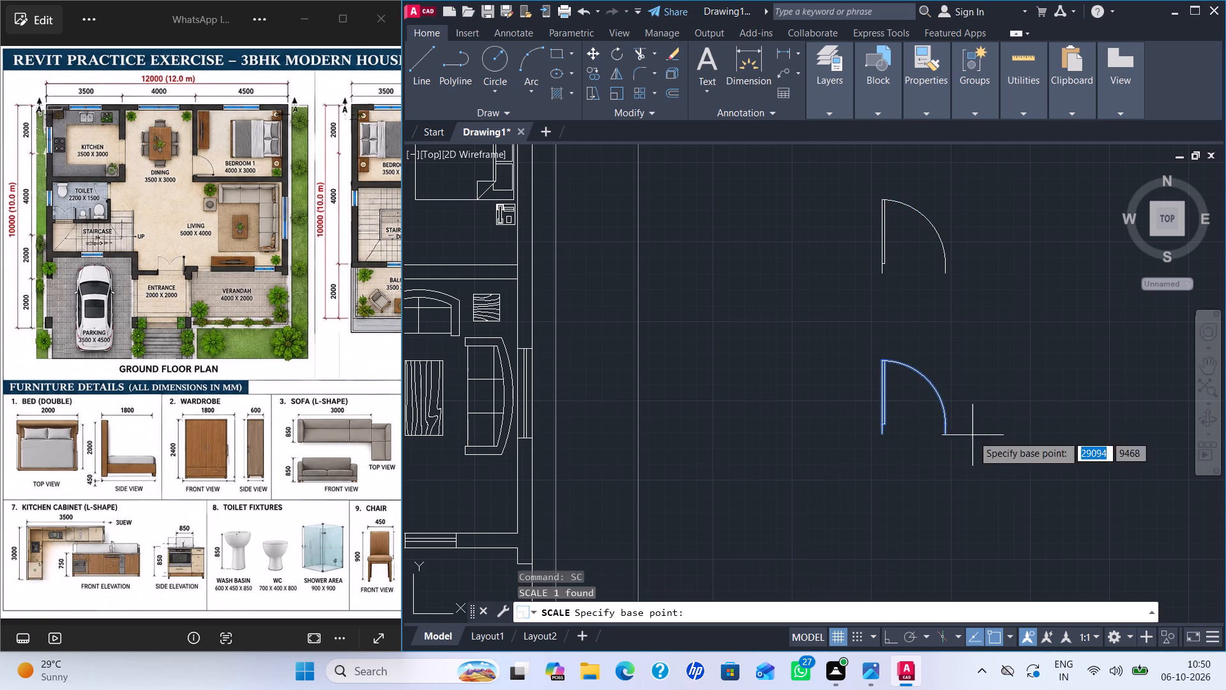
left_click(883, 436)
key("r")
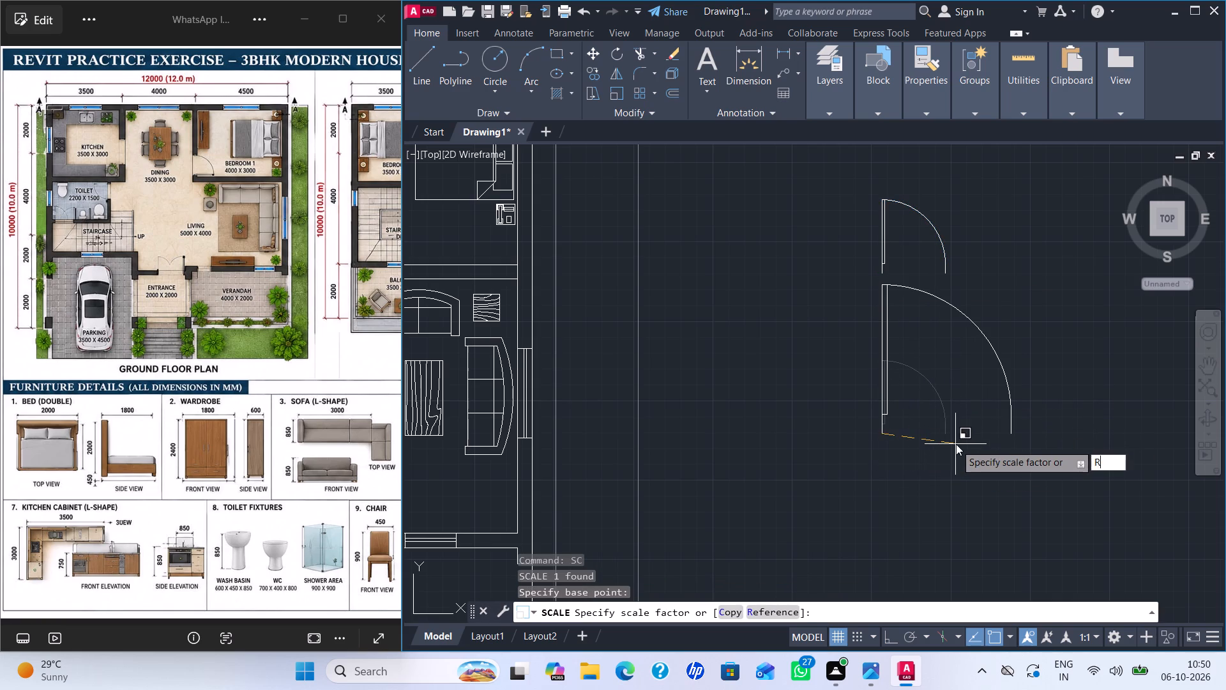
key("Return")
left_click(883, 436)
left_click(946, 432)
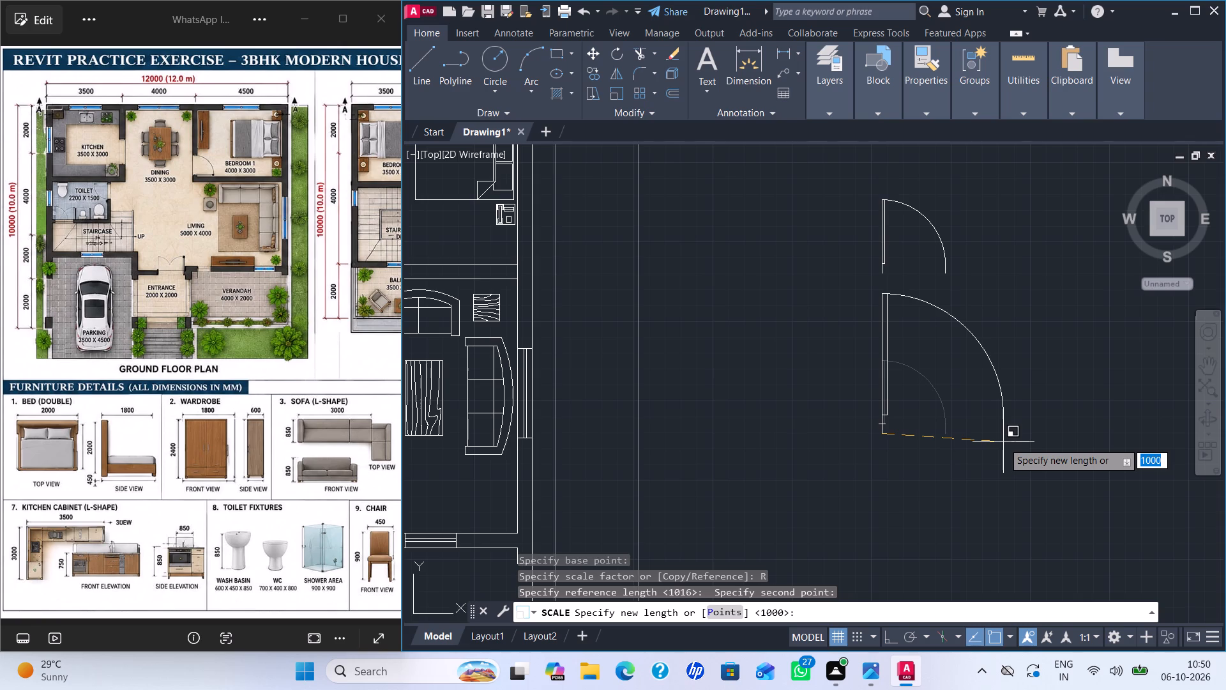
key("7")
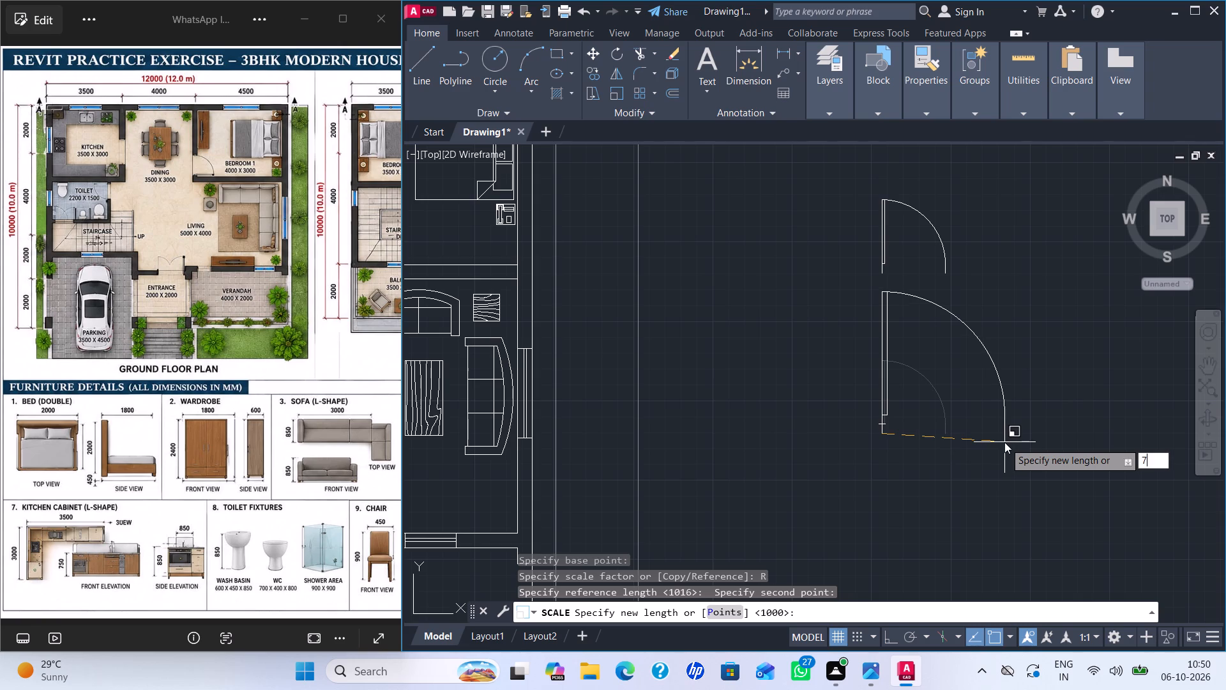
type("50")
key("Return")
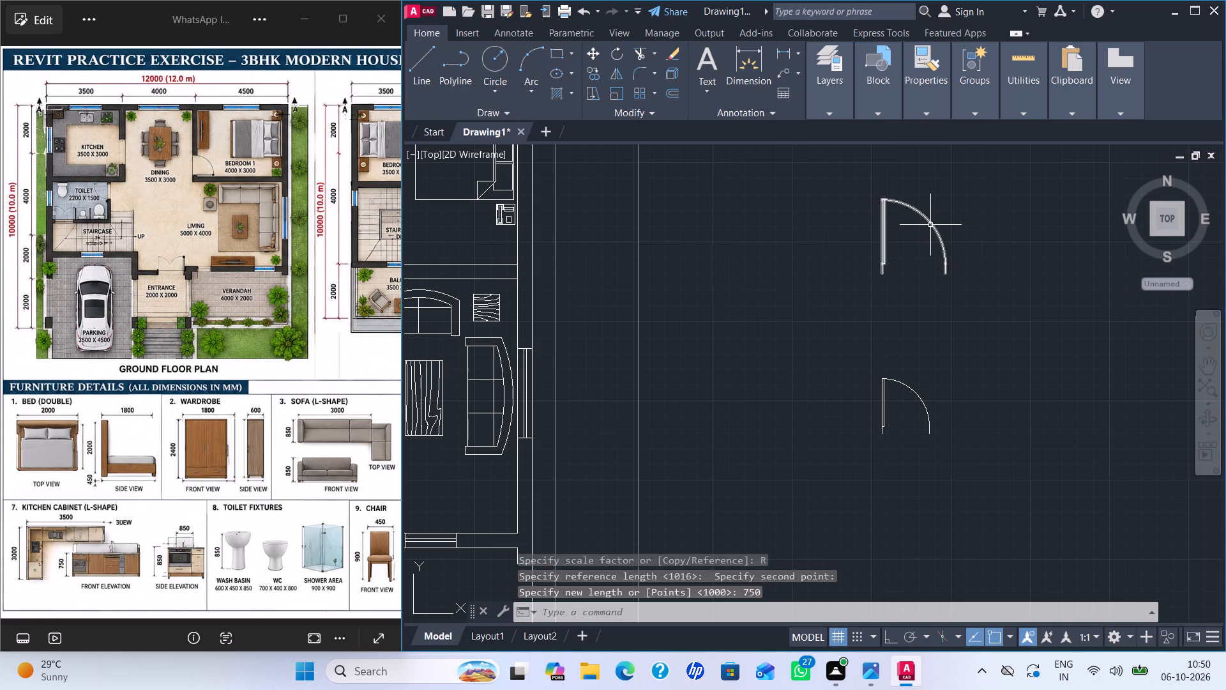
Rotate the 1000-wide door a quarter turn clockwise about the free end of its swing arc.
left_click(930, 225)
key("r")
key("o")
key("Return")
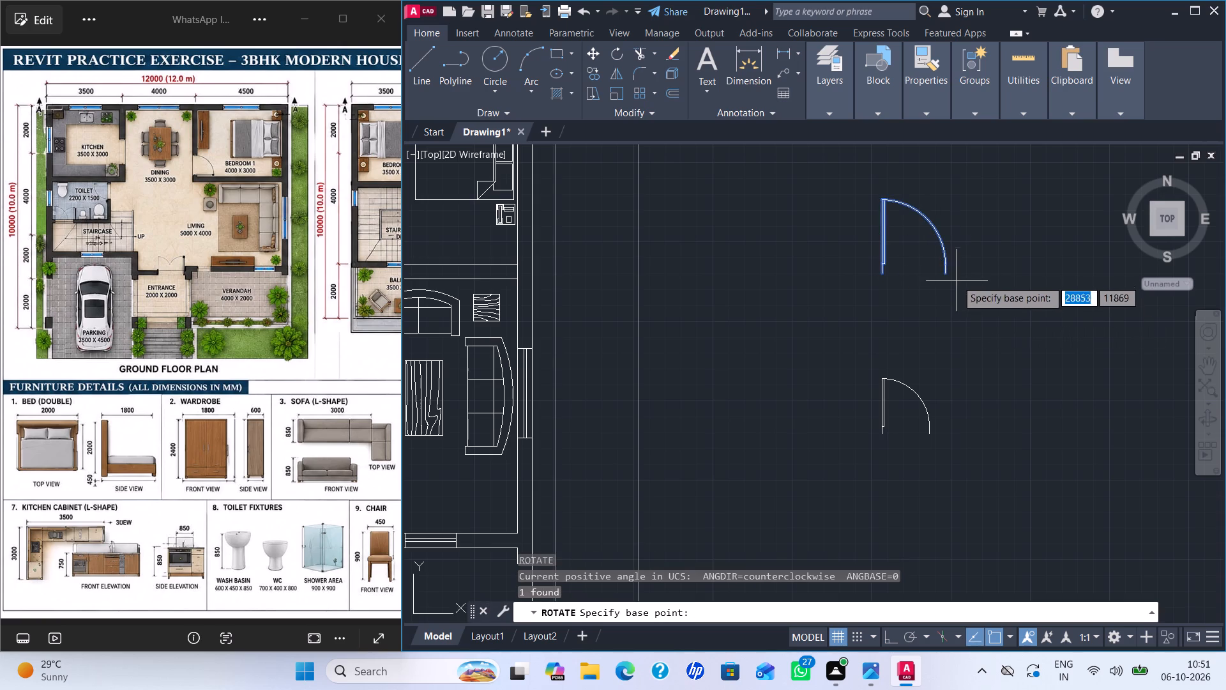
left_click(943, 273)
left_click(944, 367)
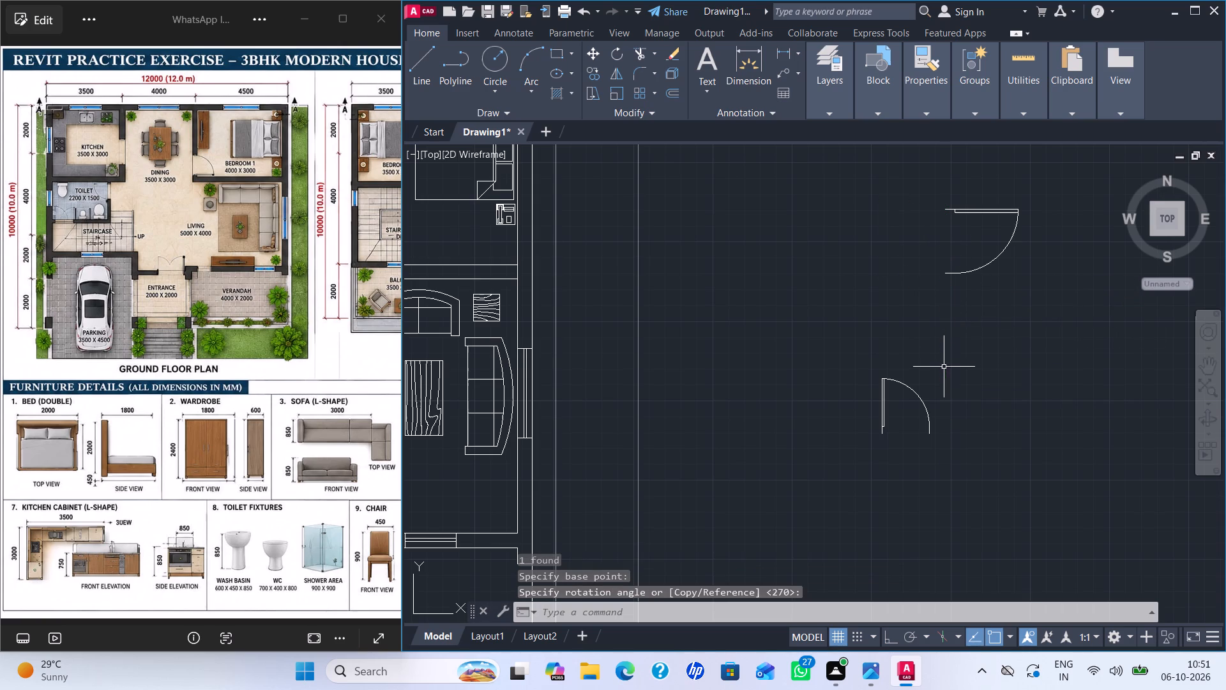
Move the 1000-wide door by its upper left corner onto the outer line of Bedroom 1's left wall, near the lower corner.
left_click(961, 272)
key("m")
key("Return")
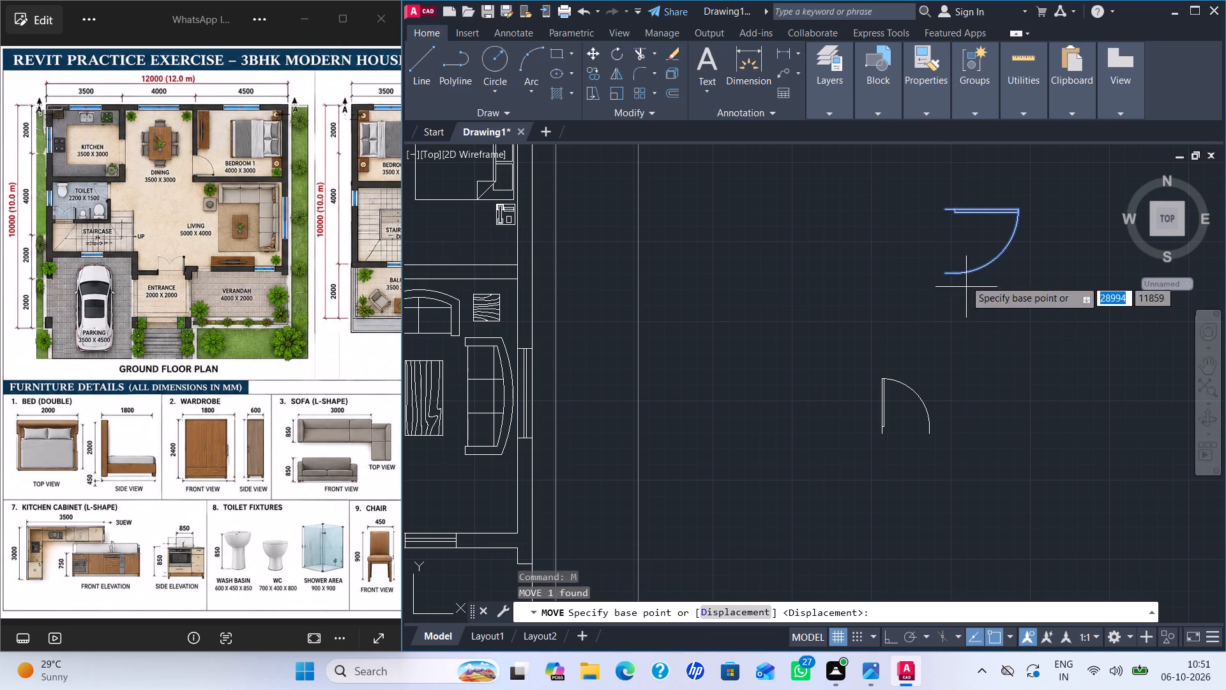
left_click(946, 209)
middle_click_drag(700, 256, 925, 279)
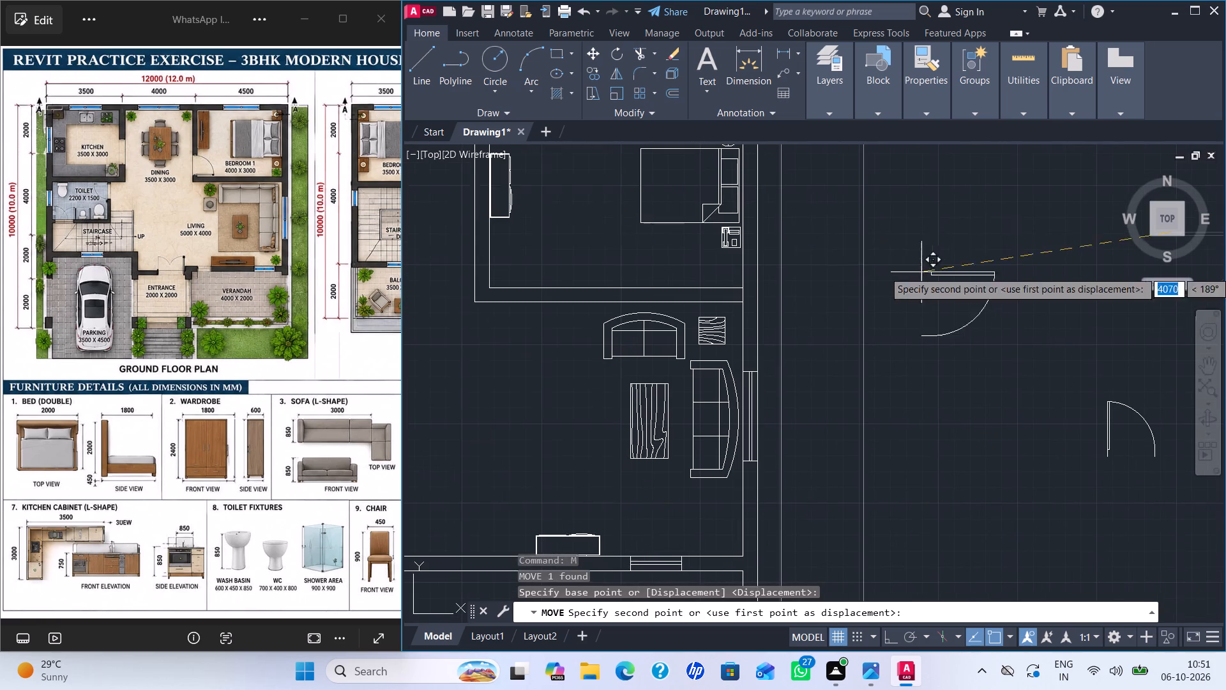
scroll(480, 236, "up", 3)
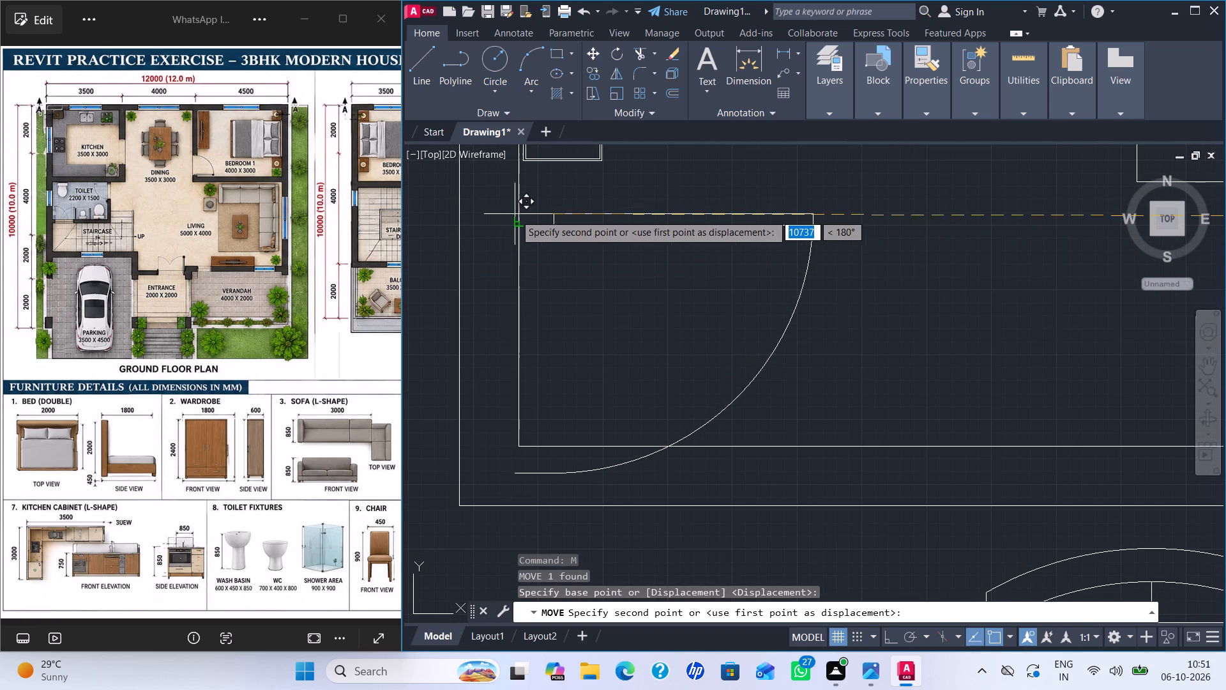
left_click(460, 183)
Flip the bedroom door so its hinge and leaf sit at the lower end of the doorway, still swinging into the bedroom.
left_click(485, 183)
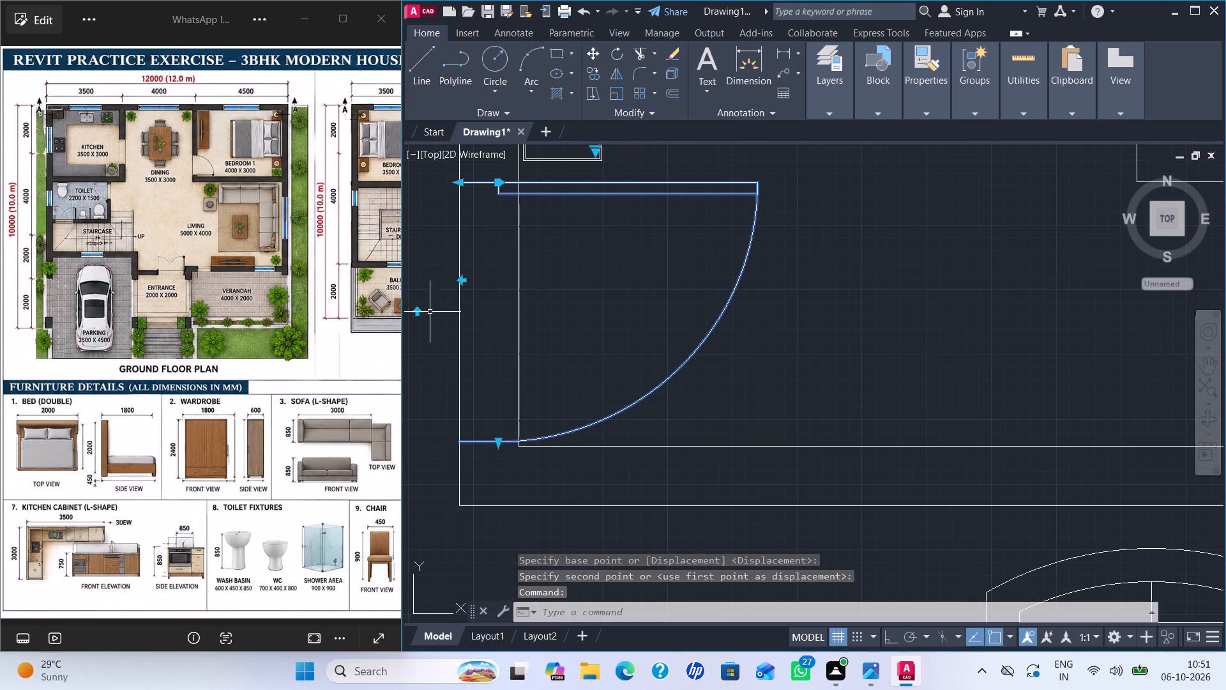
left_click(417, 312)
key("Escape")
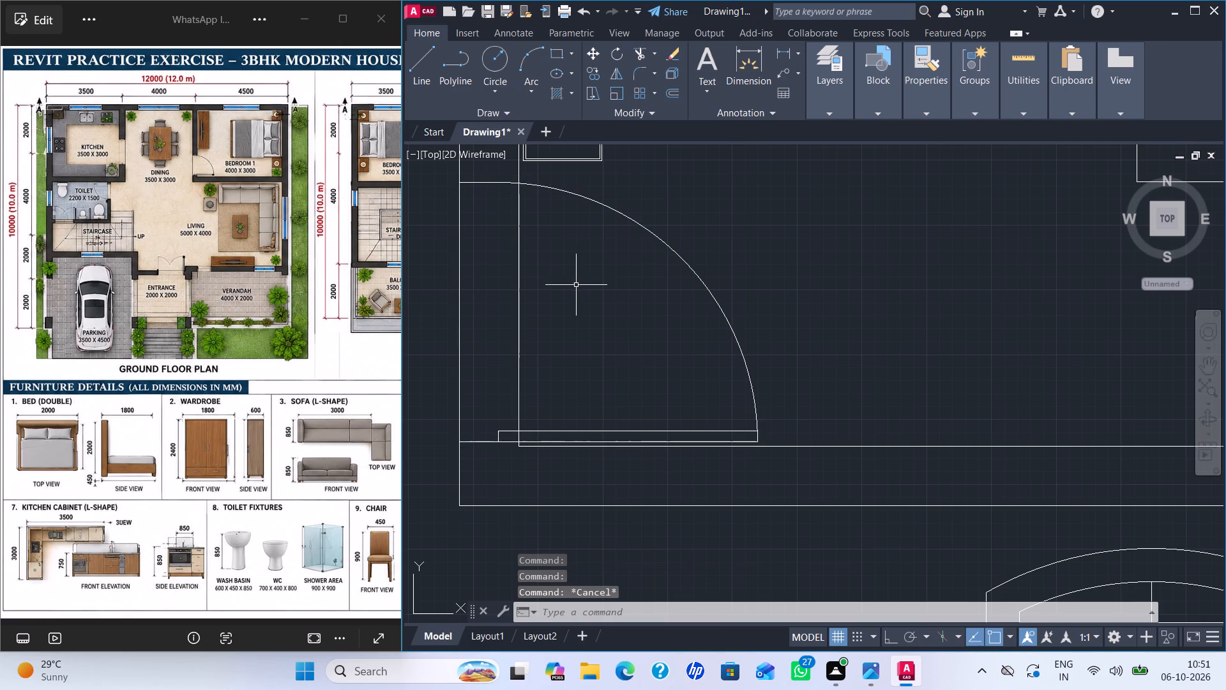
key("Escape")
Trim both lines of the bedroom's left wall across the door to cut the doorway opening.
key("t")
key("r")
key("Return")
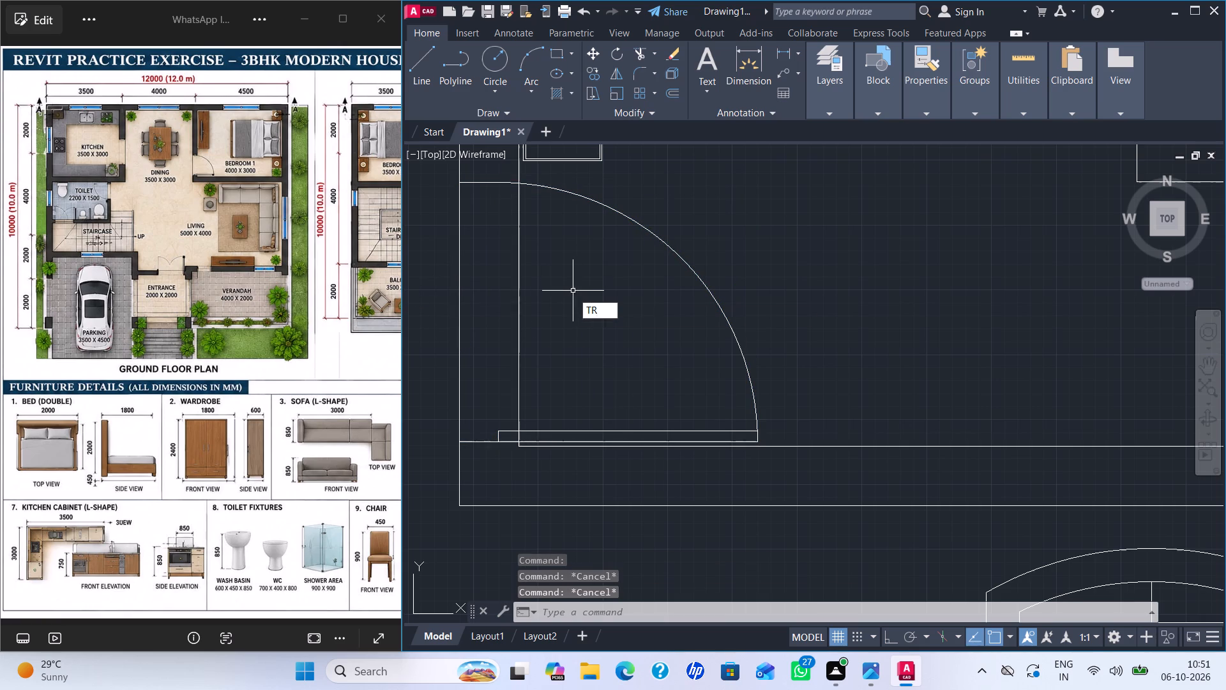
left_click_drag(543, 295, 428, 293)
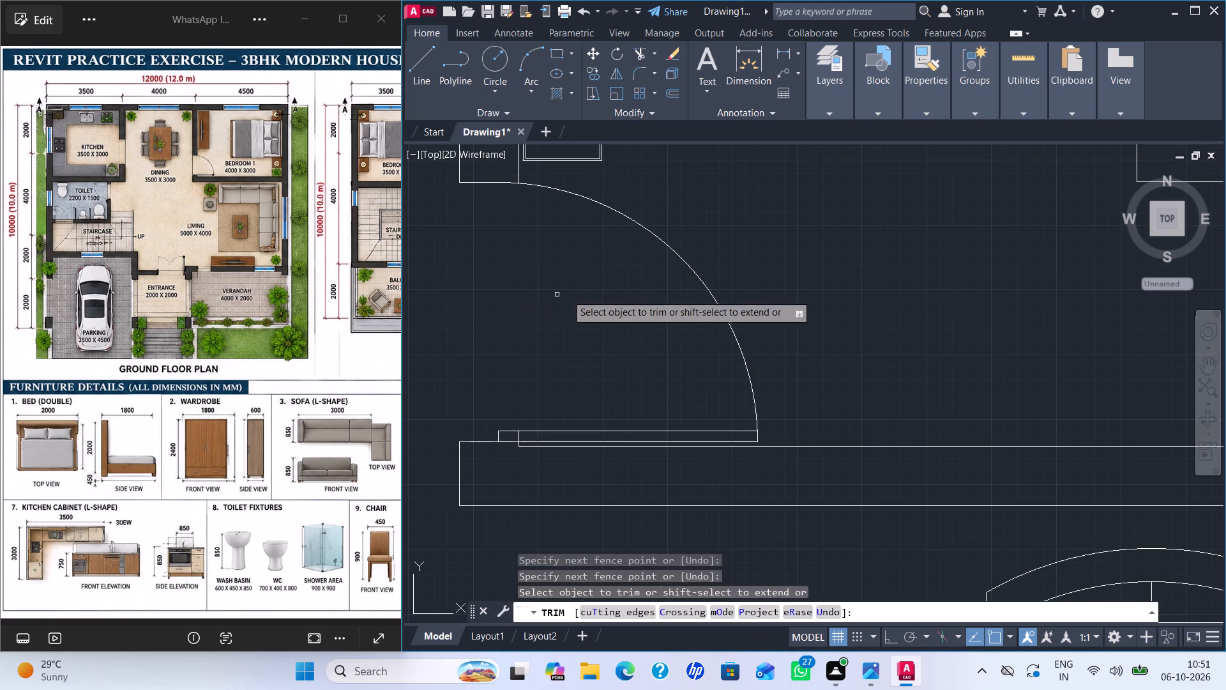
scroll(567, 294, "down", 3)
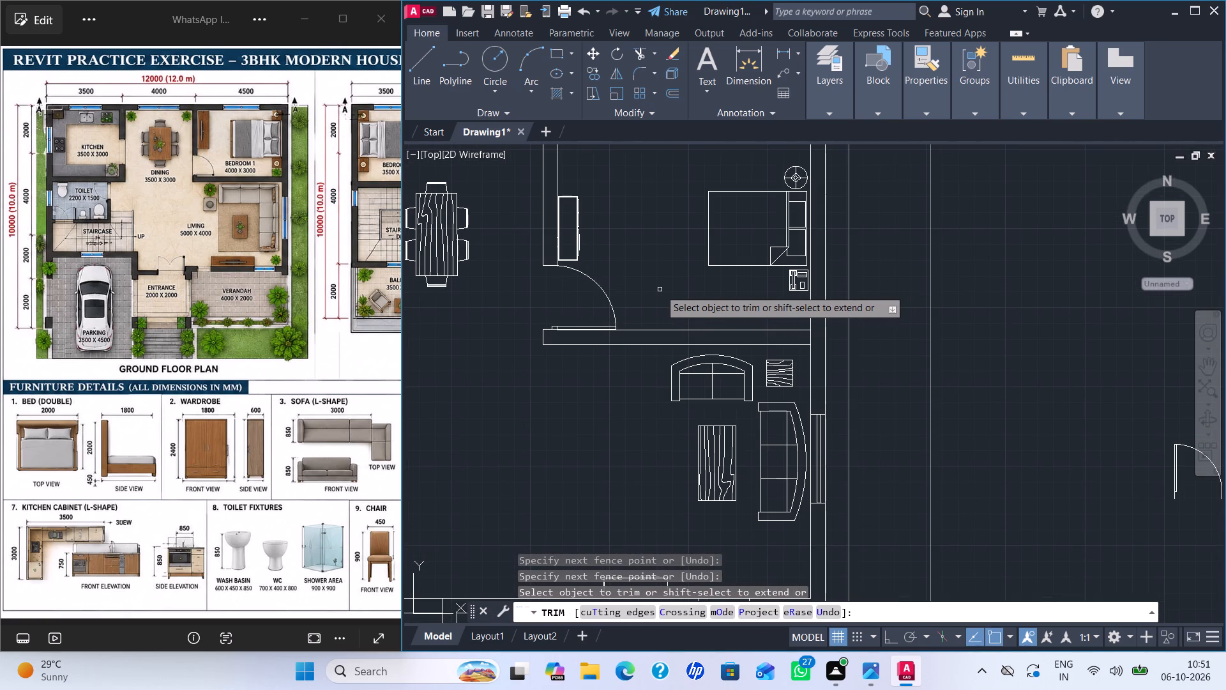
scroll(660, 289, "down", 1)
middle_click_drag(648, 280, 644, 299)
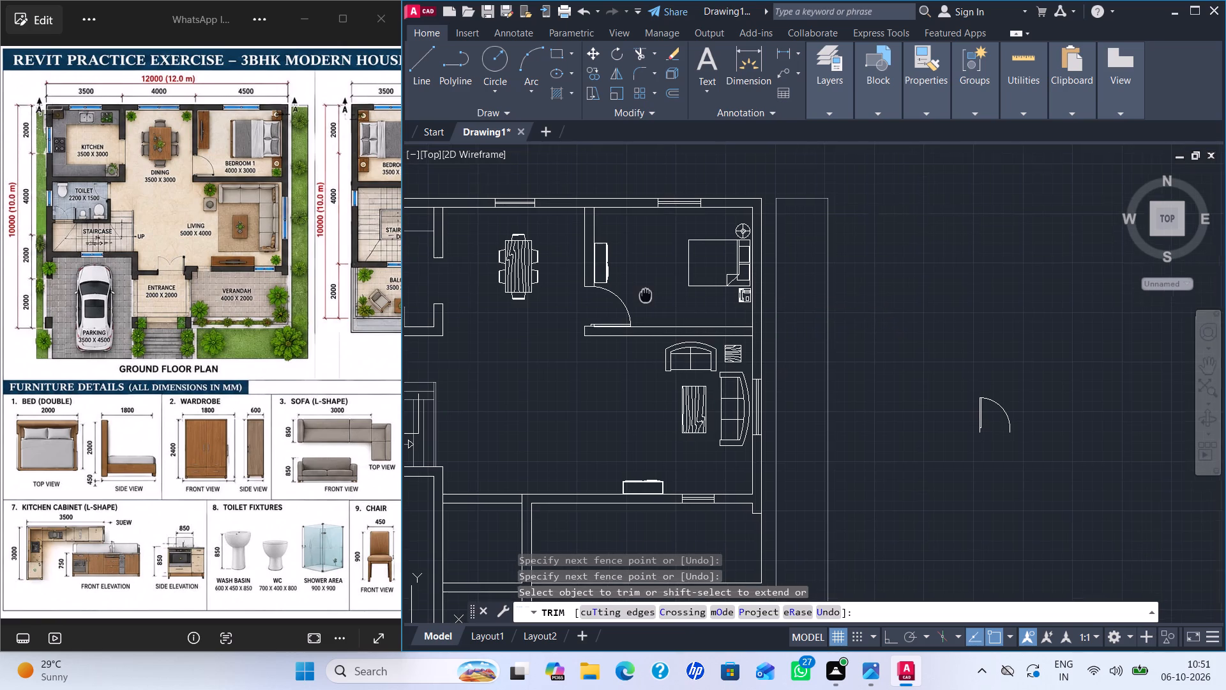
middle_click_drag(644, 299, 641, 313)
key("Escape")
key("Escape")
Move the wardrobe about 169 mm straight up along Bedroom 1's left wall, away from the doorway.
scroll(611, 277, "up", 3)
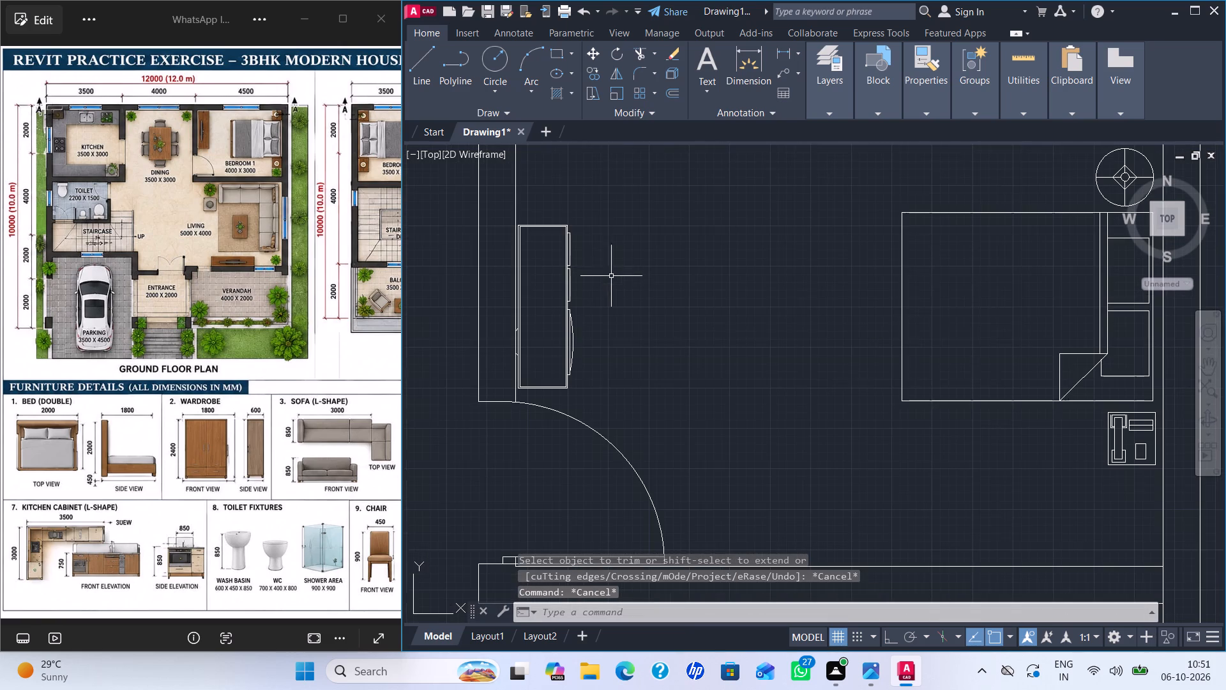
left_click(556, 227)
key("m")
key("Return")
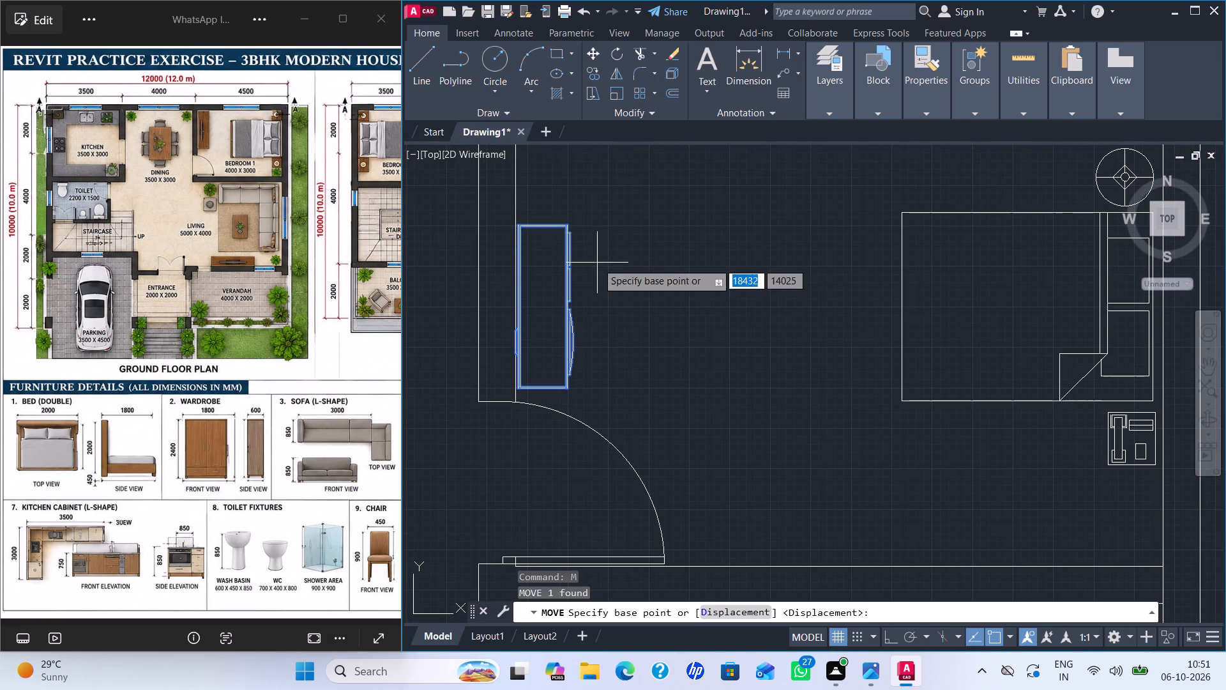
scroll(487, 297, "up", 3)
left_click(598, 433)
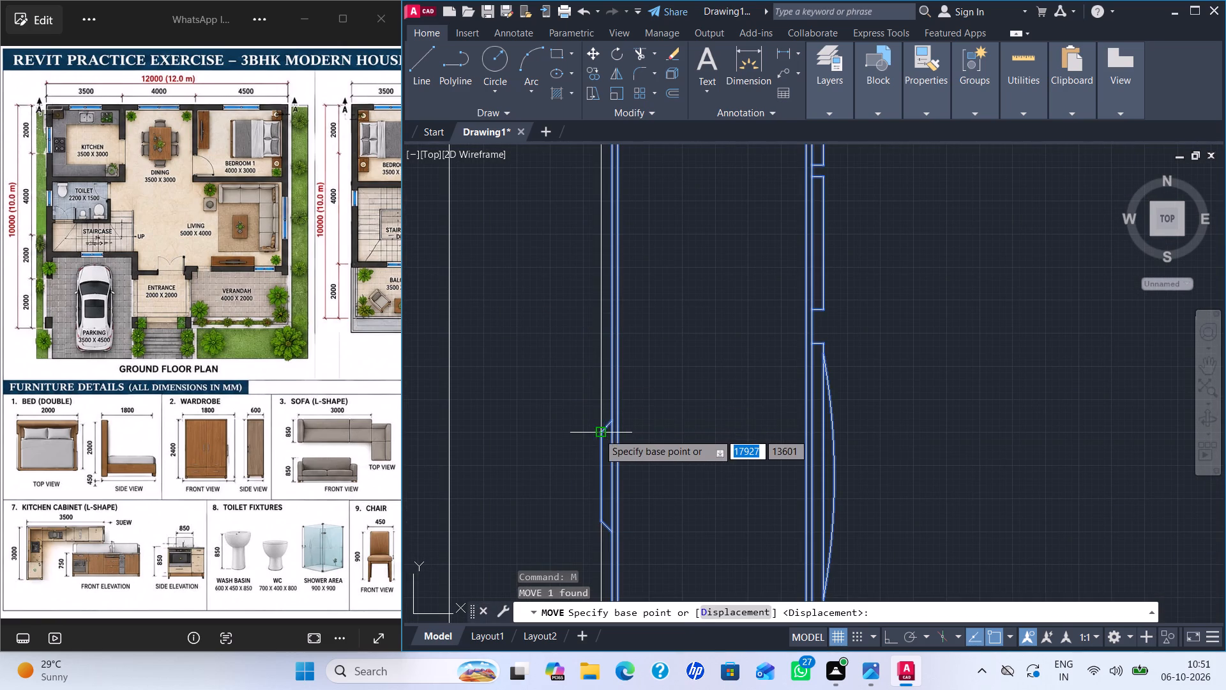
left_click(600, 321)
Move the spare door from outside the plan by its lower hinge-side corner onto the outer line of the living room wall at the entrance.
scroll(713, 349, "down", 3)
scroll(782, 422, "down", 2)
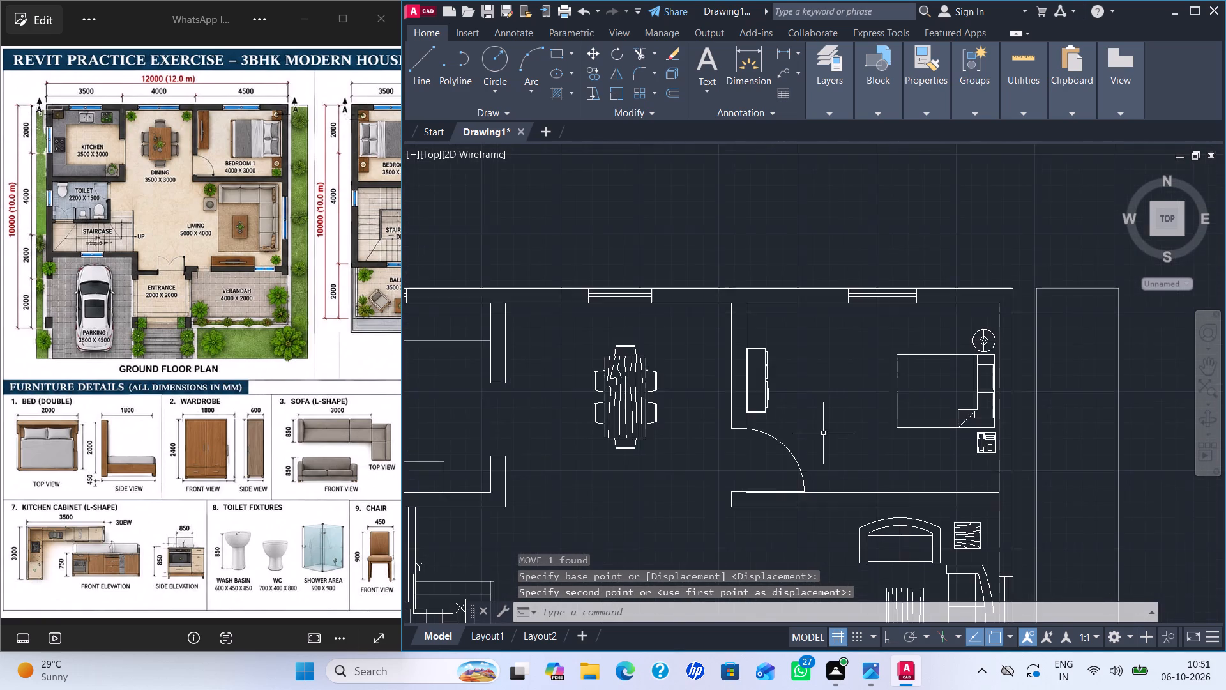
scroll(835, 438, "down", 1)
middle_click_drag(844, 445, 790, 327)
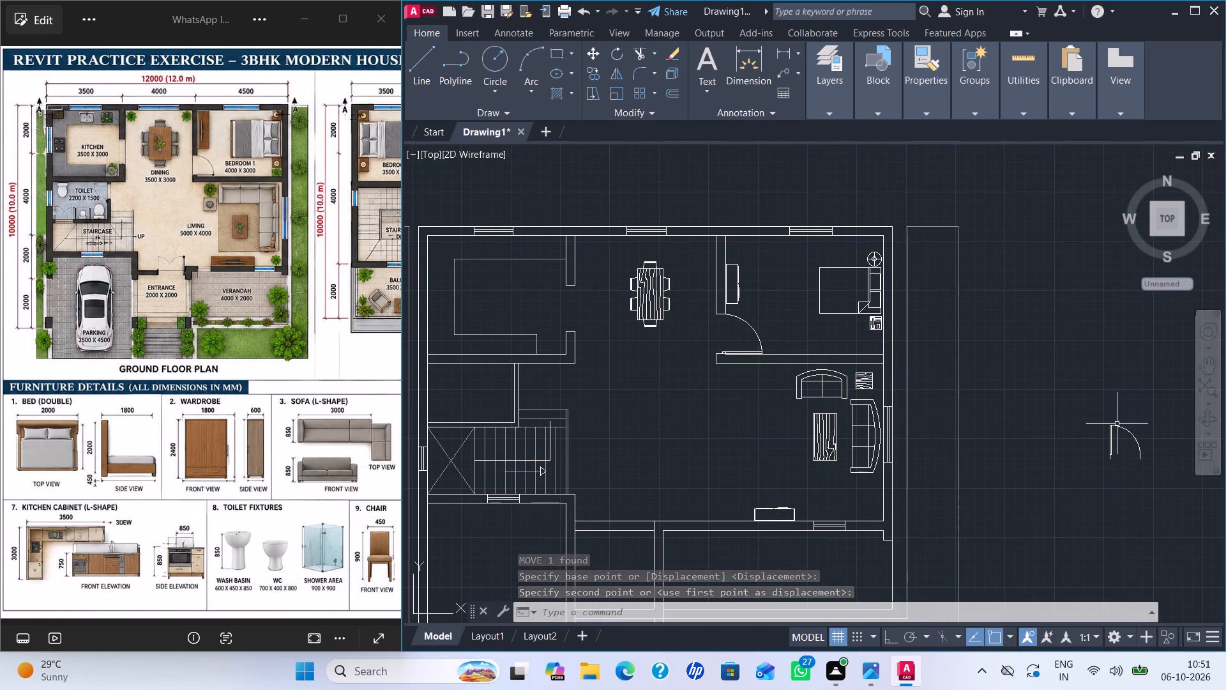
left_click(1117, 431)
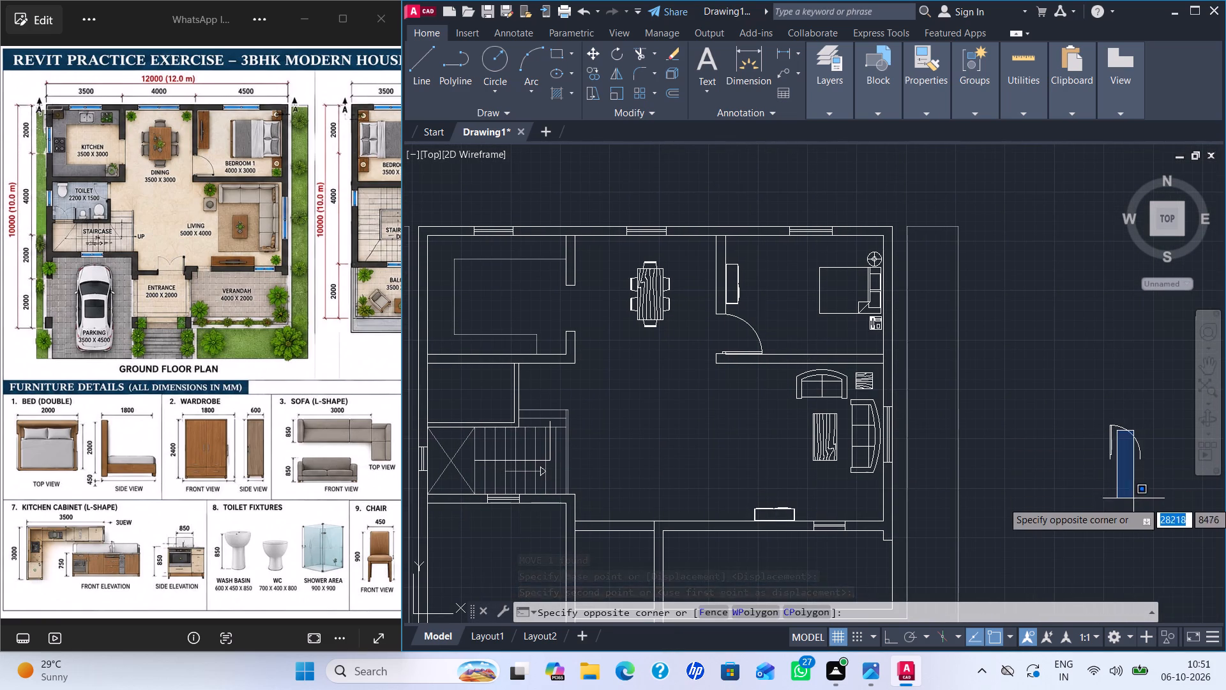
left_click(1110, 434)
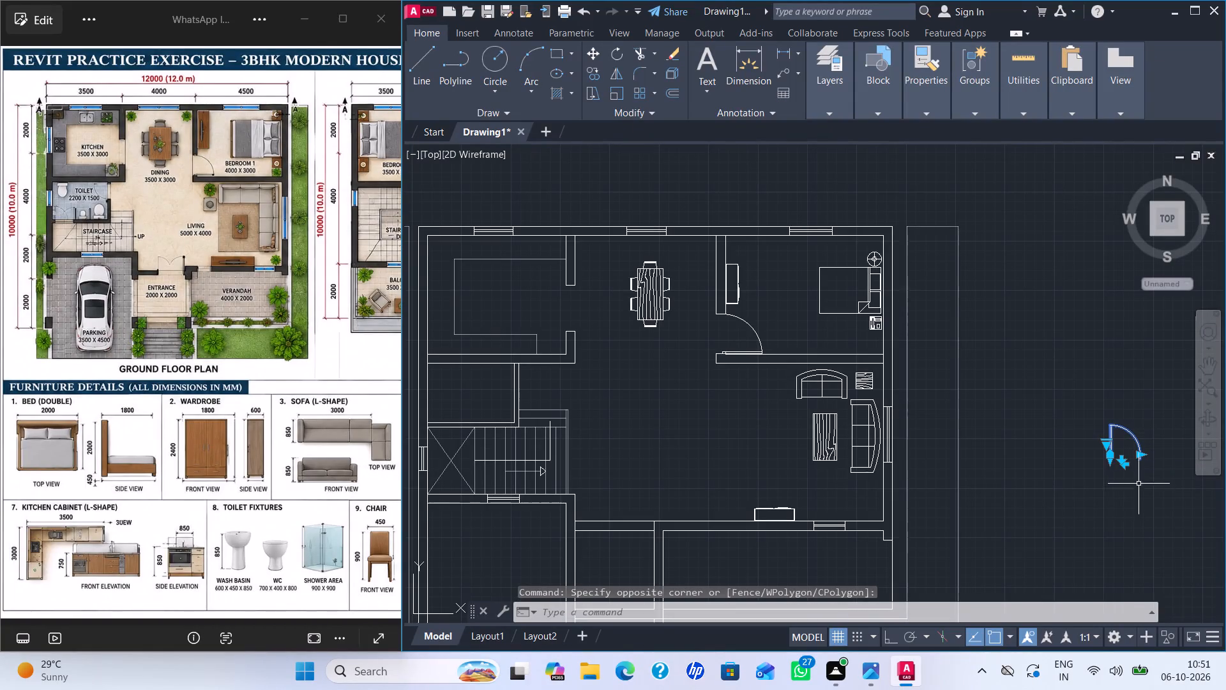
middle_click_drag(1116, 480, 1043, 337)
key("m")
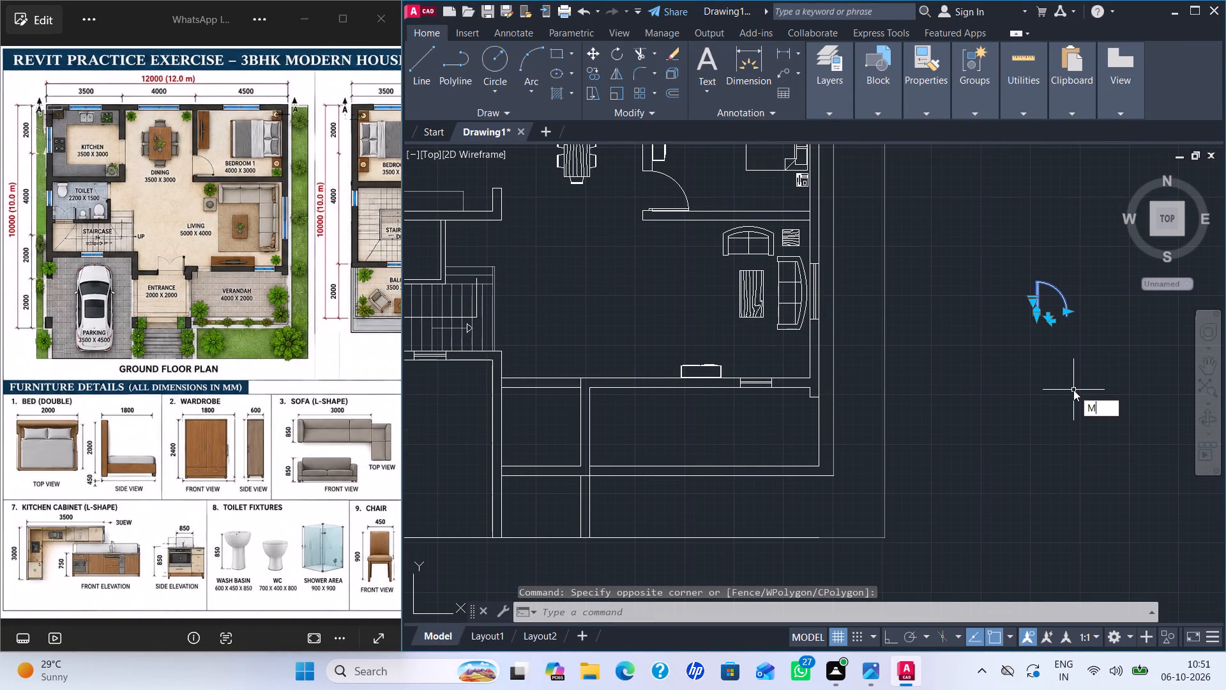
key("Return")
left_click(1038, 319)
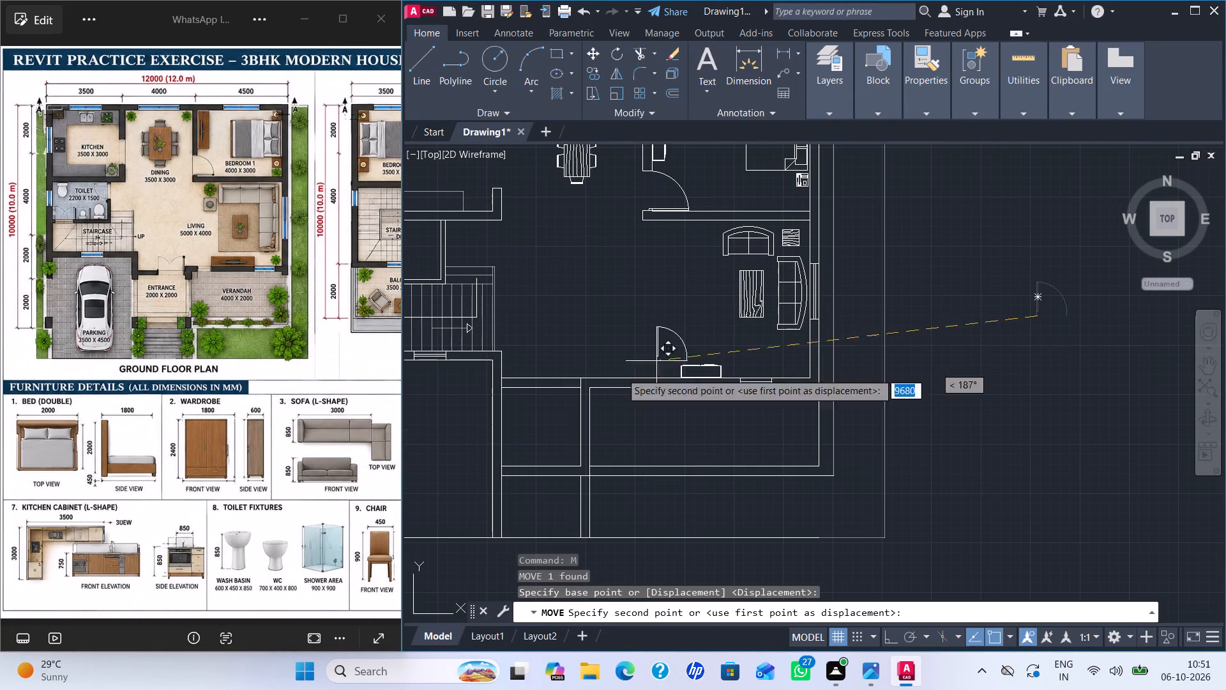
scroll(521, 385, "up", 4)
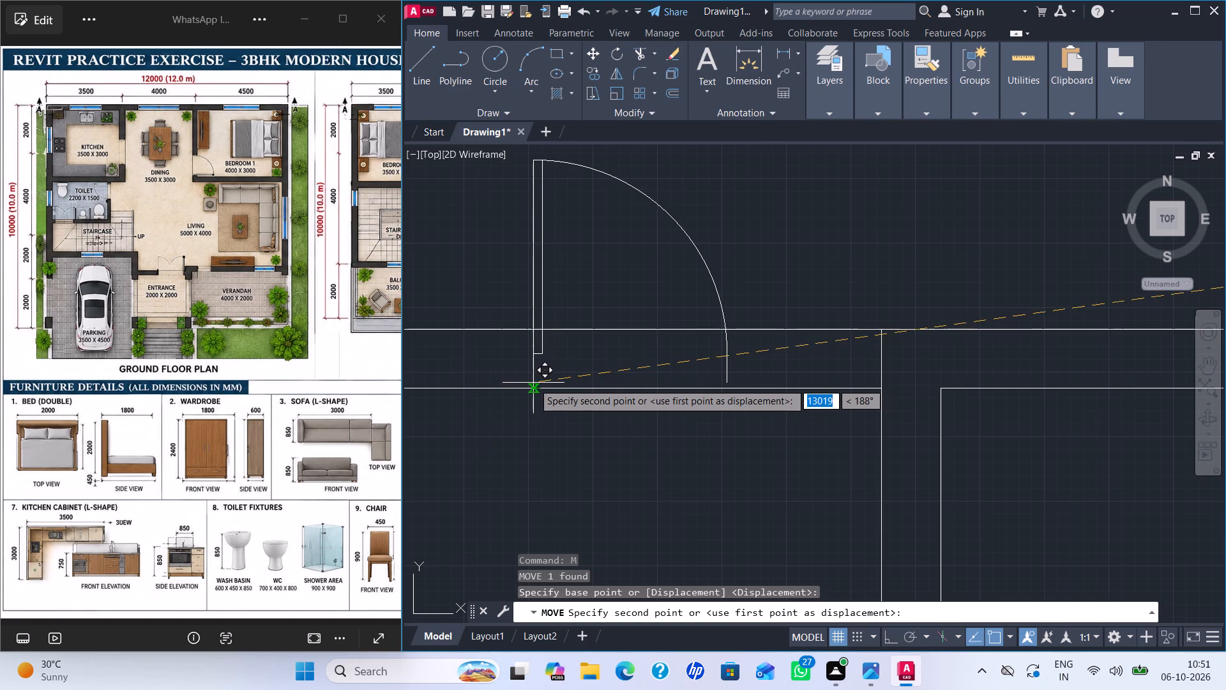
left_click(530, 388)
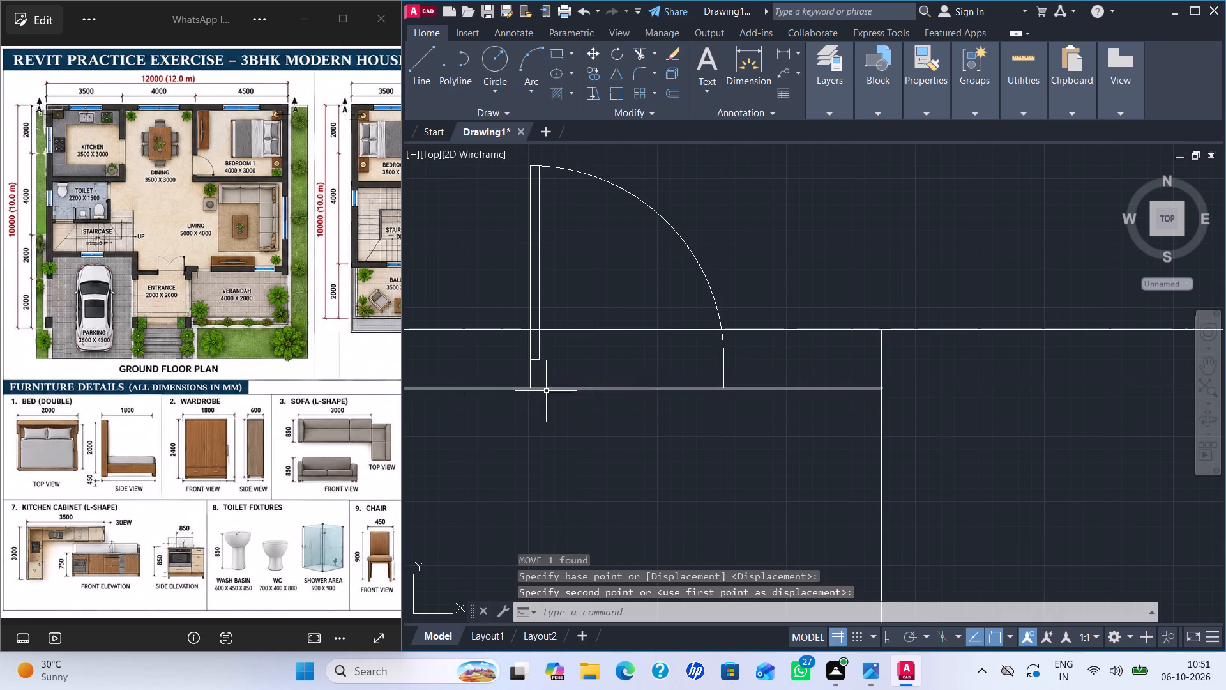
Mirror the entrance door about a vertical line through its arc's free end, keeping the original, to form a double door.
left_click(688, 249)
key("m")
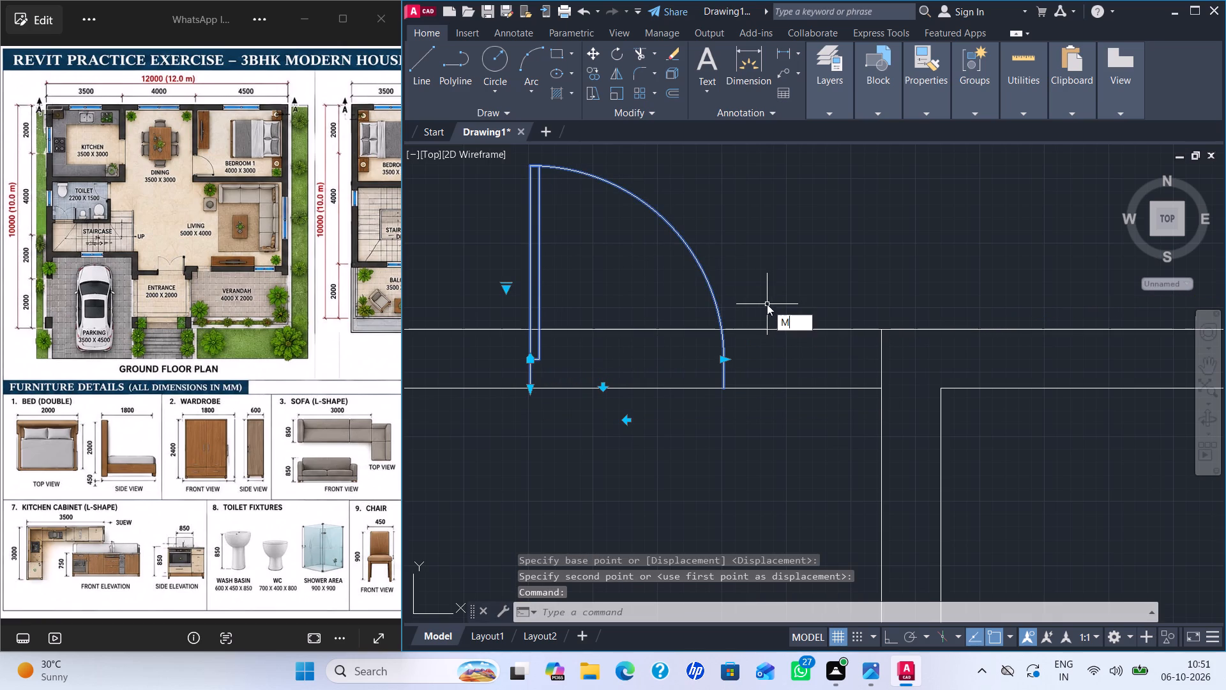
key("i")
key("Return")
left_click(726, 390)
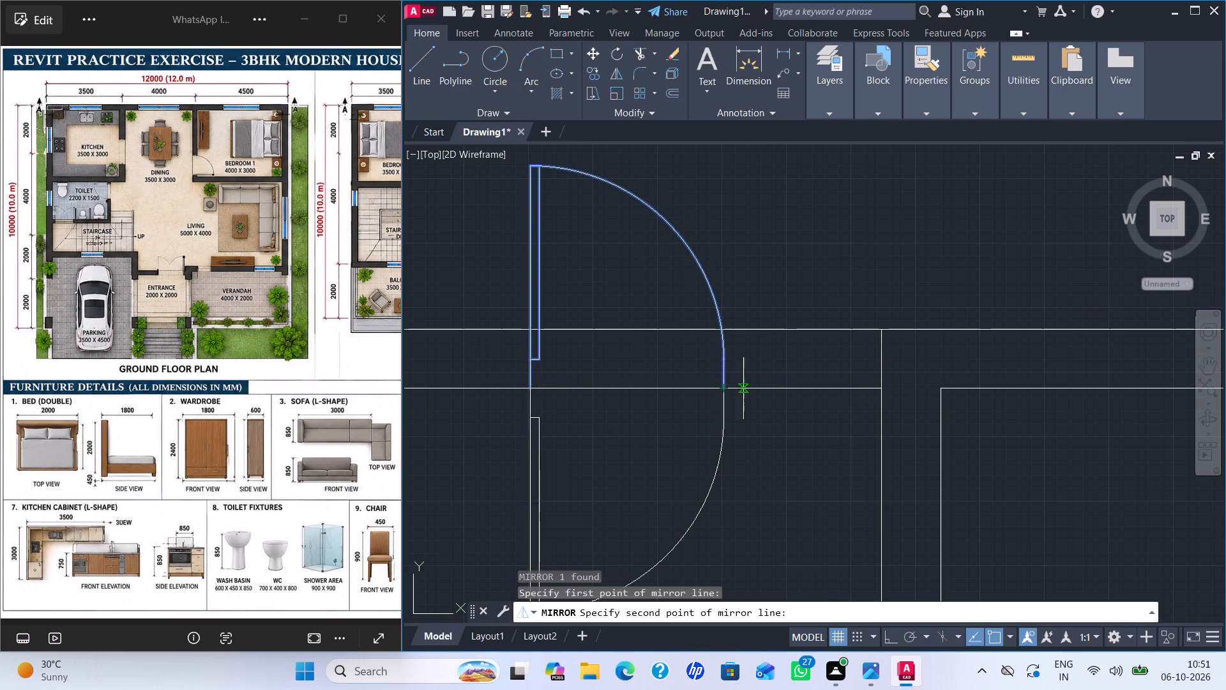
left_click(727, 195)
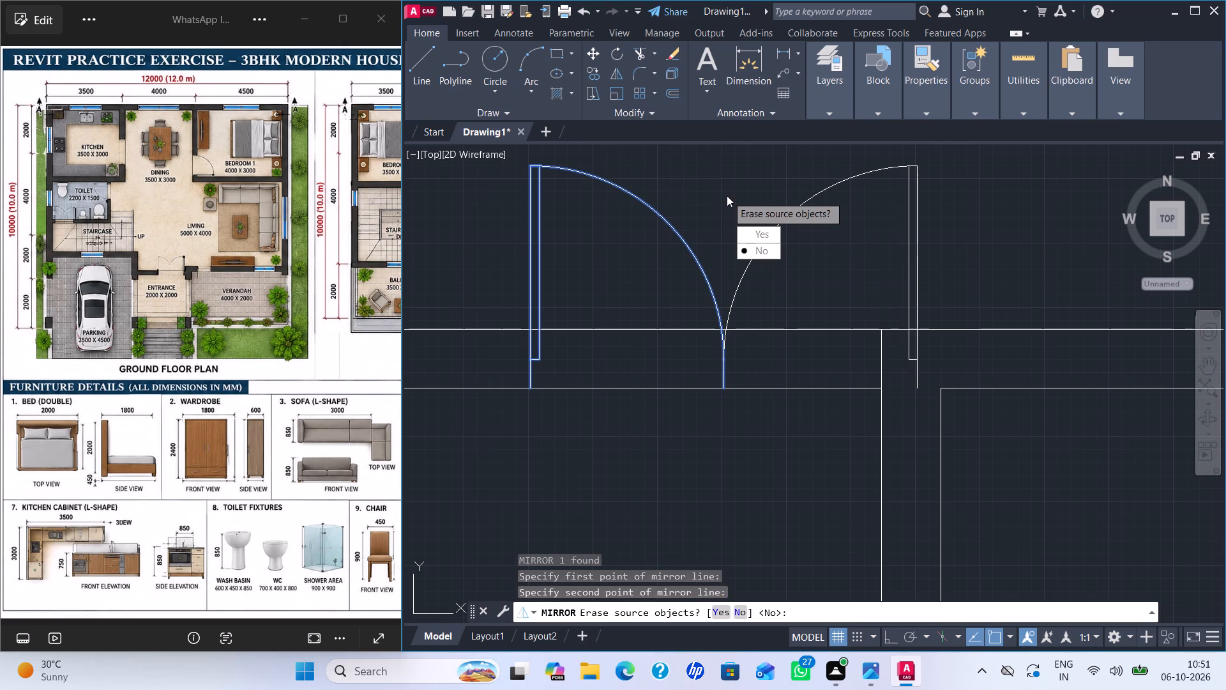
left_click_drag(763, 248, 727, 195)
Move both door leaves together so the pair's lower right corner meets the entrance's right wall corner.
left_click(803, 252)
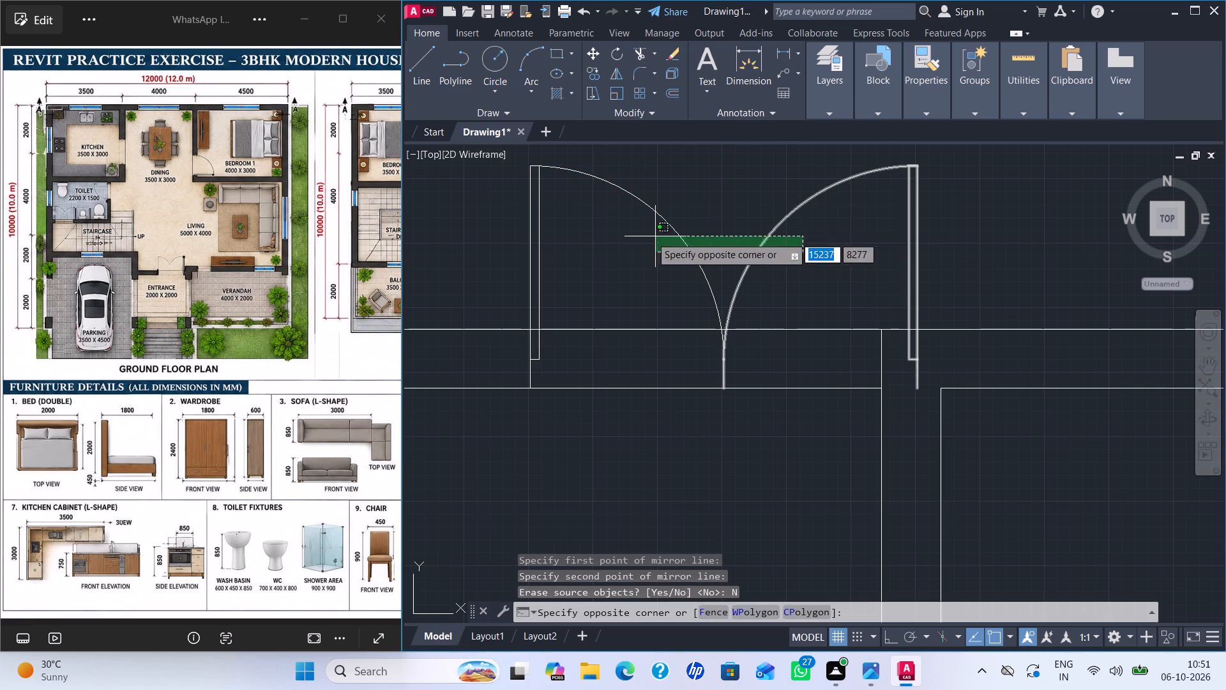
left_click(649, 236)
key("m")
key("Return")
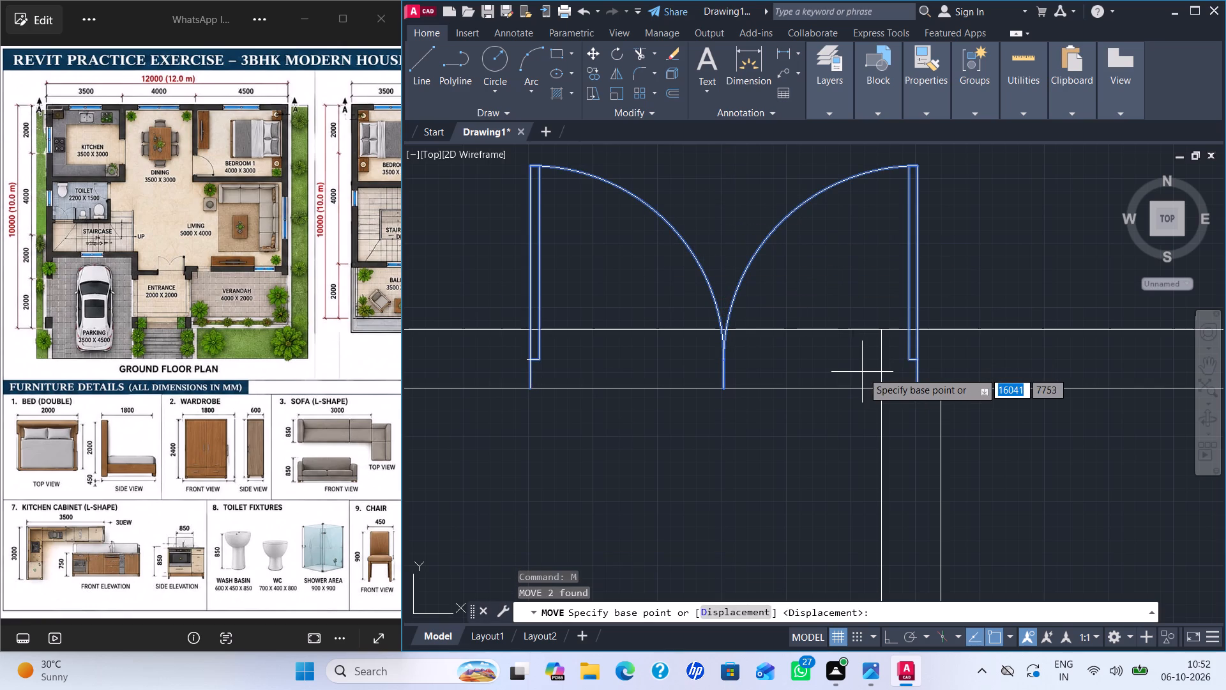
left_click(914, 389)
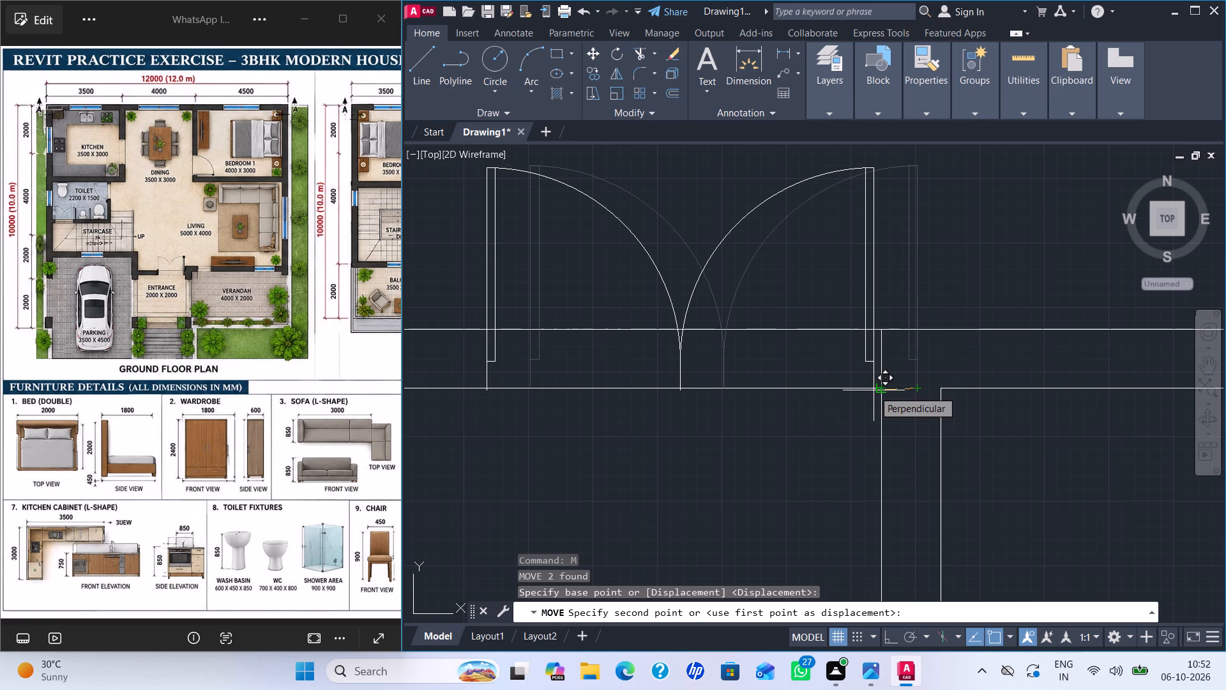
left_click(874, 390)
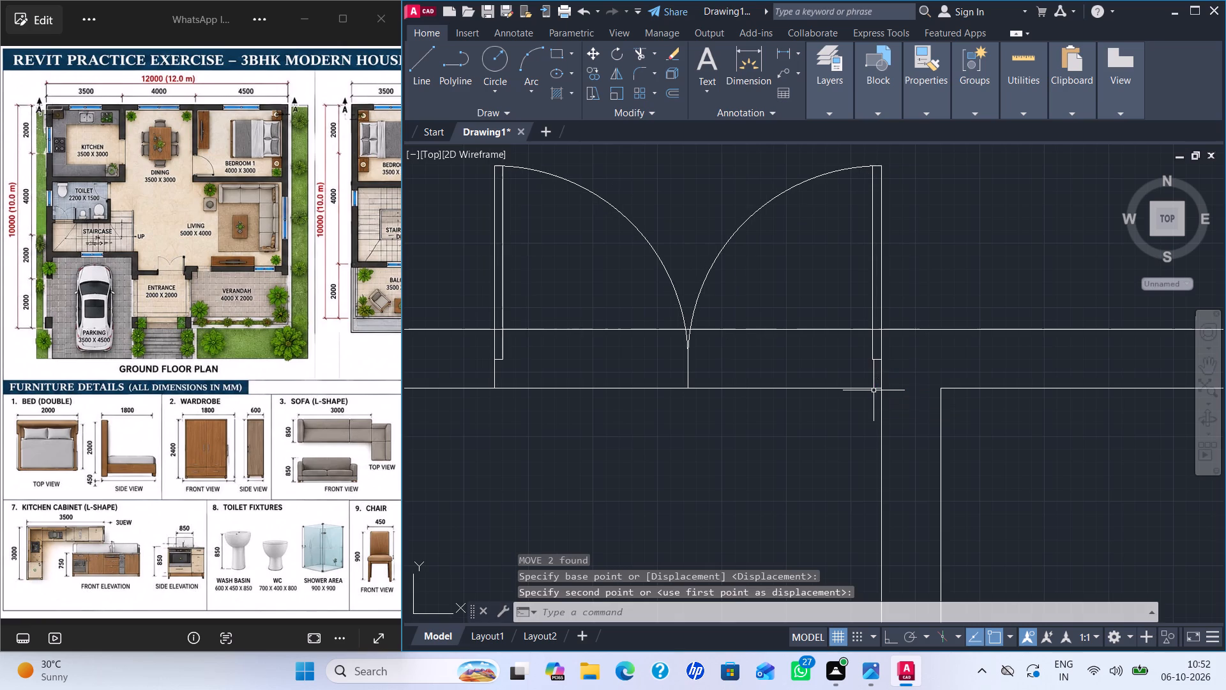
Trim both wall lines across the two leaves of the entrance double door to cut its opening.
scroll(905, 378, "down", 2)
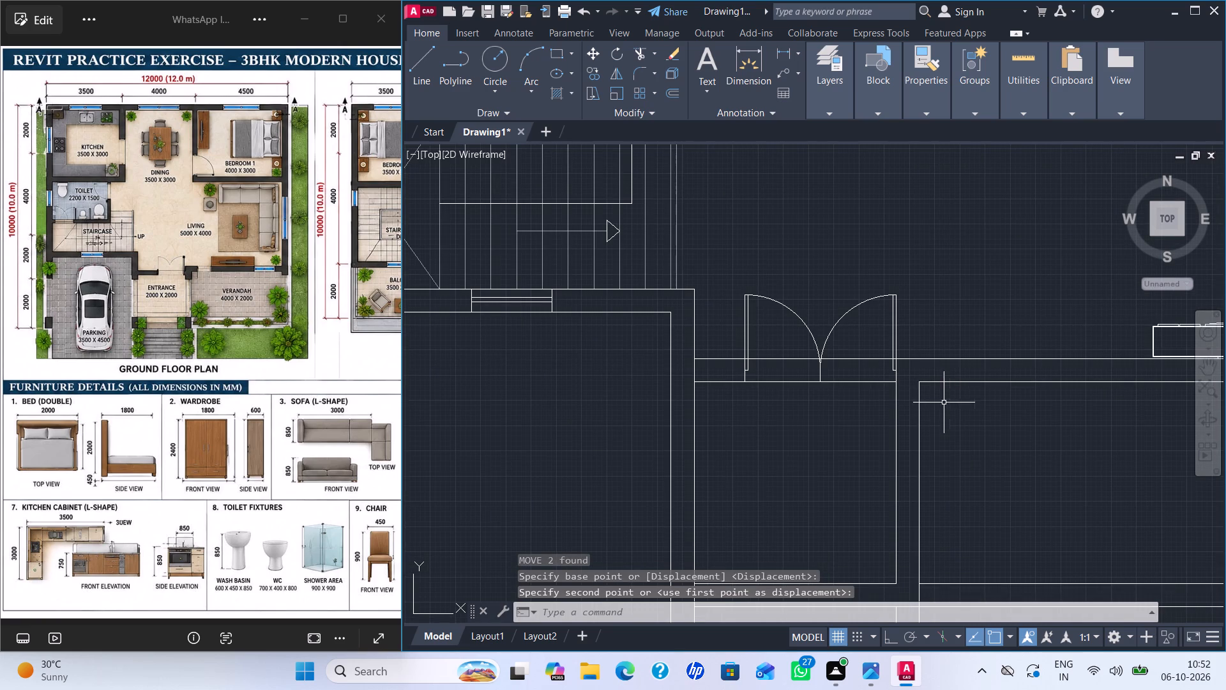
middle_click_drag(925, 400, 858, 387)
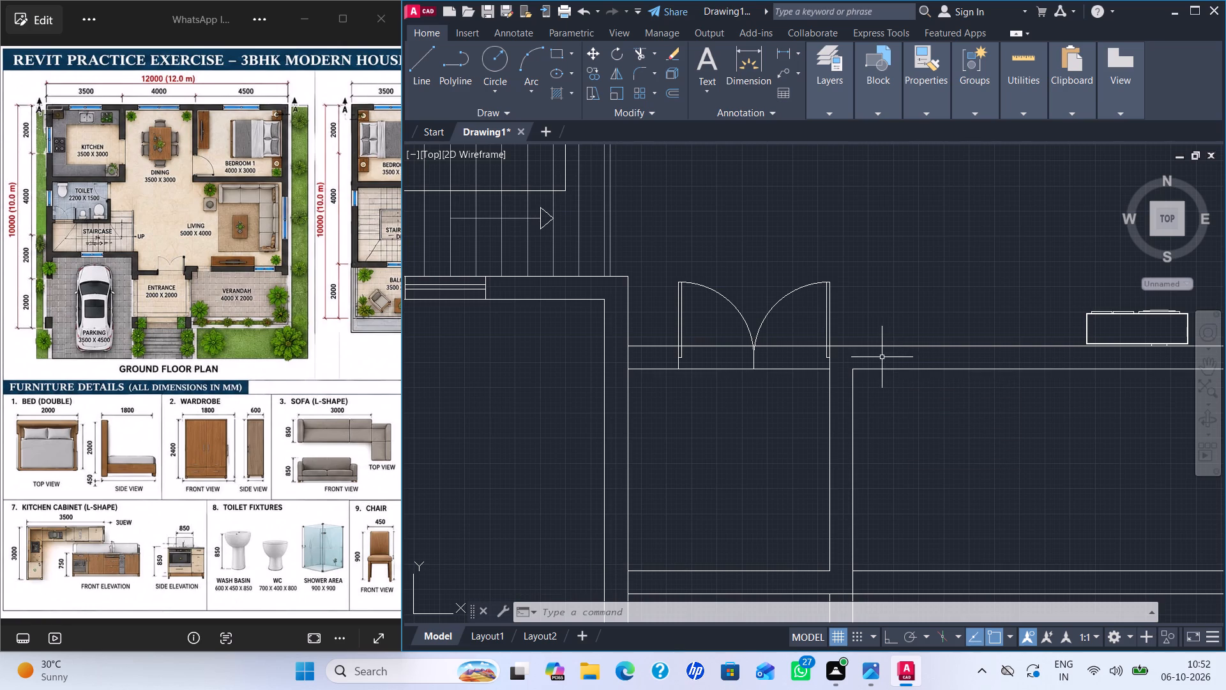
scroll(901, 364, "down", 1)
key("t")
key("r")
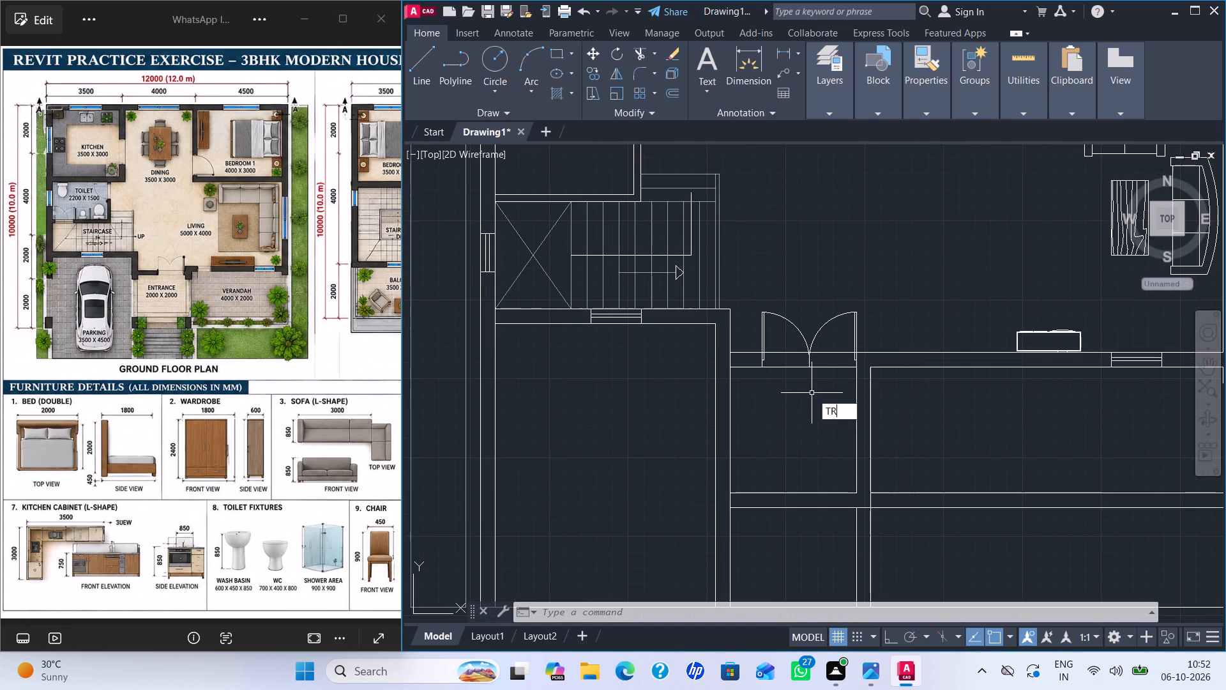
key("Return")
left_click_drag(784, 387, 785, 346)
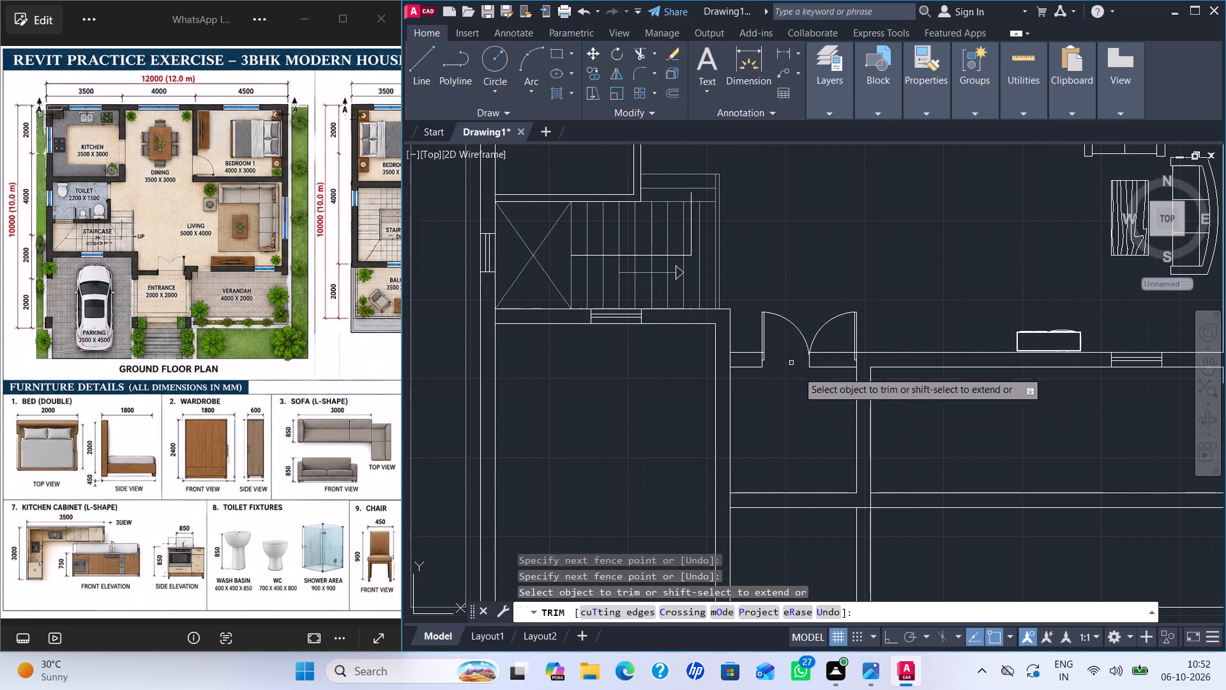
left_click_drag(828, 390, 832, 341)
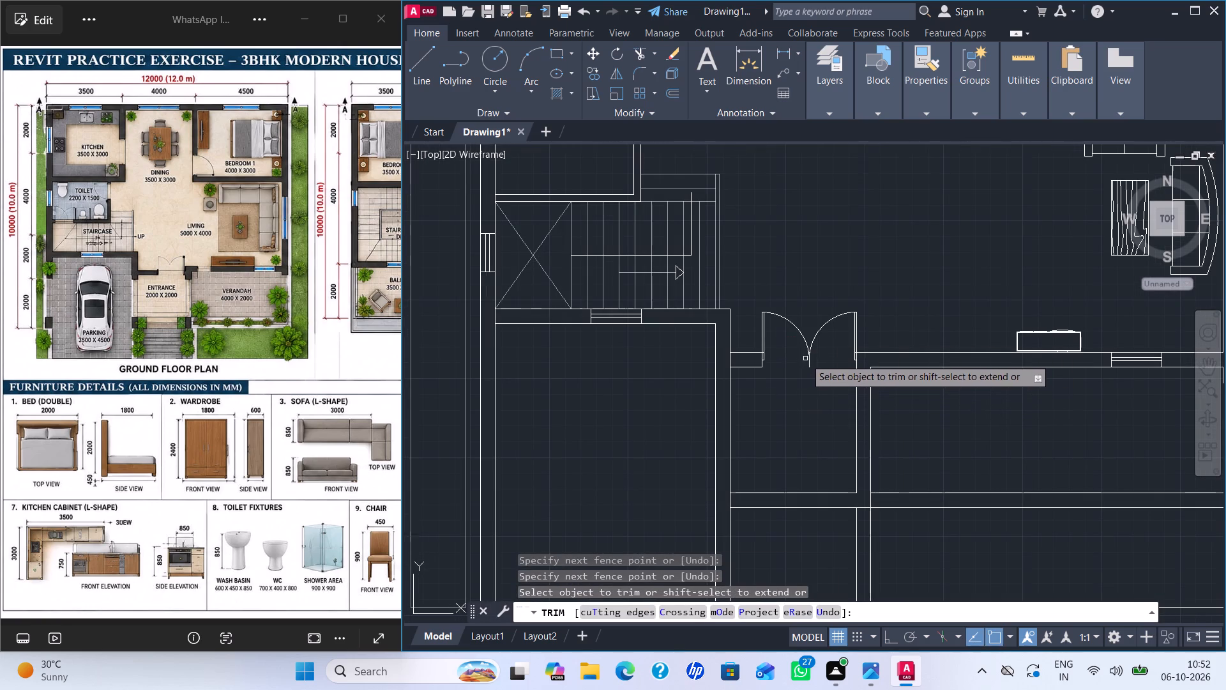
scroll(850, 388, "down", 2)
scroll(914, 413, "down", 1)
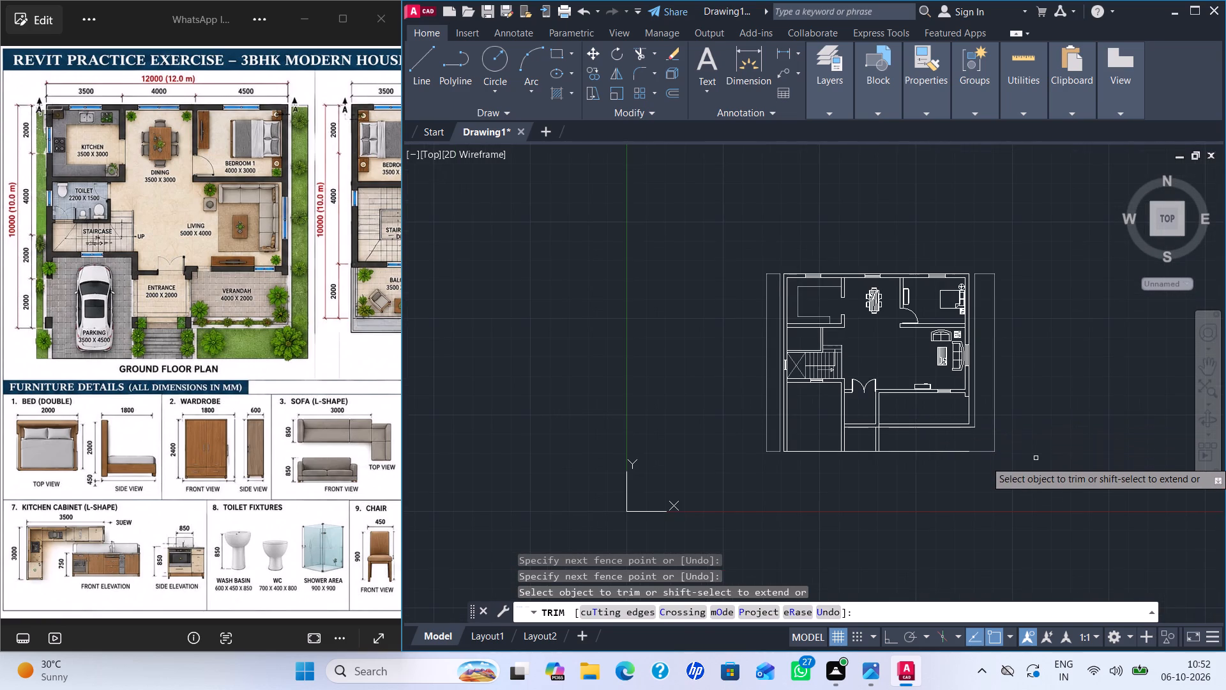
key("Escape")
key("Escape")
Copy the entrance's left door leaf about 2980 mm up into the open living area beside the staircase.
scroll(854, 347, "up", 1)
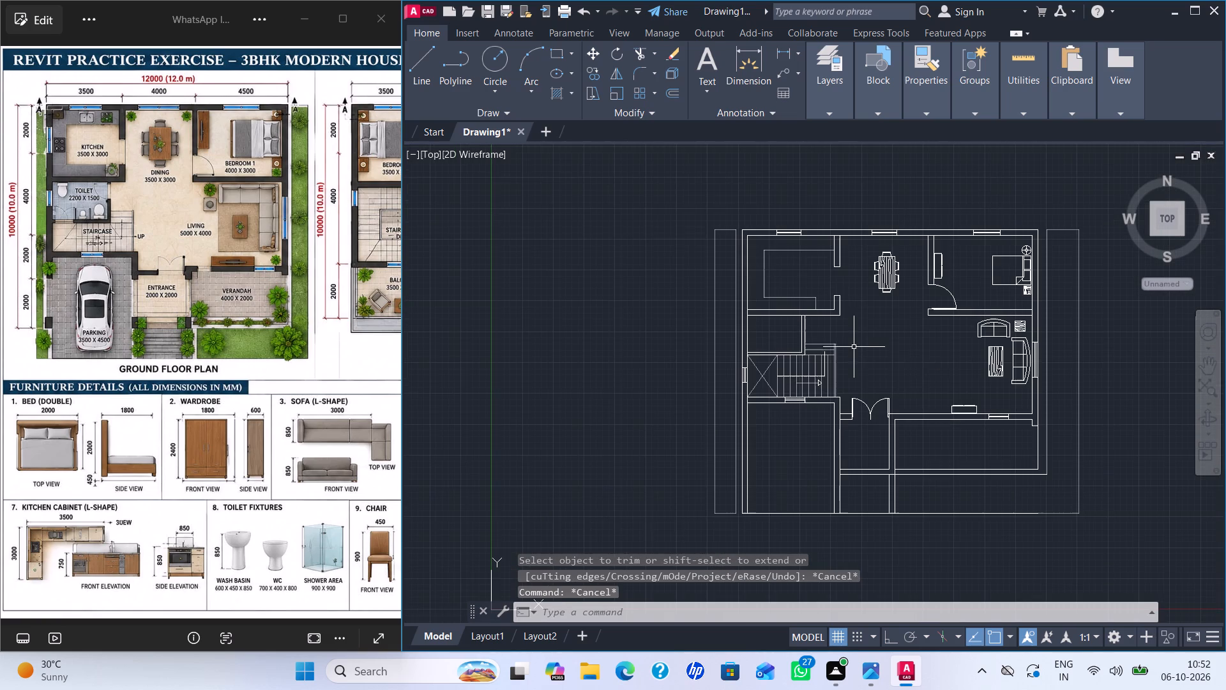
middle_click_drag(910, 367, 841, 344)
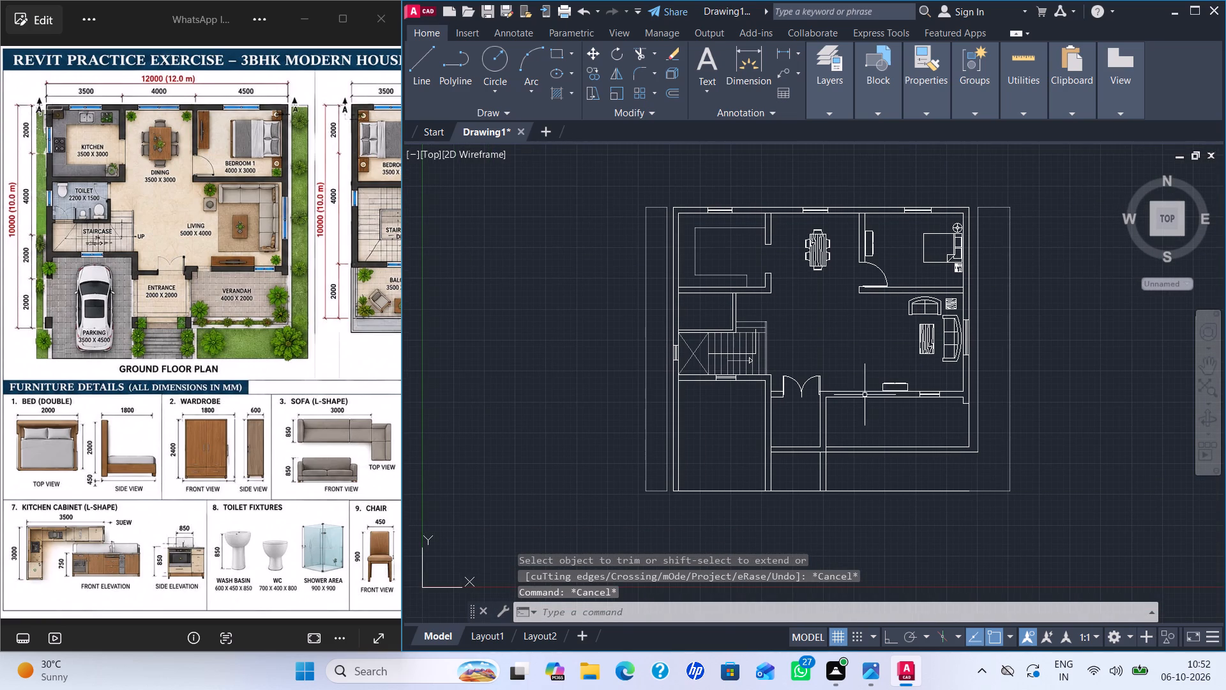
middle_click_drag(790, 312, 778, 327)
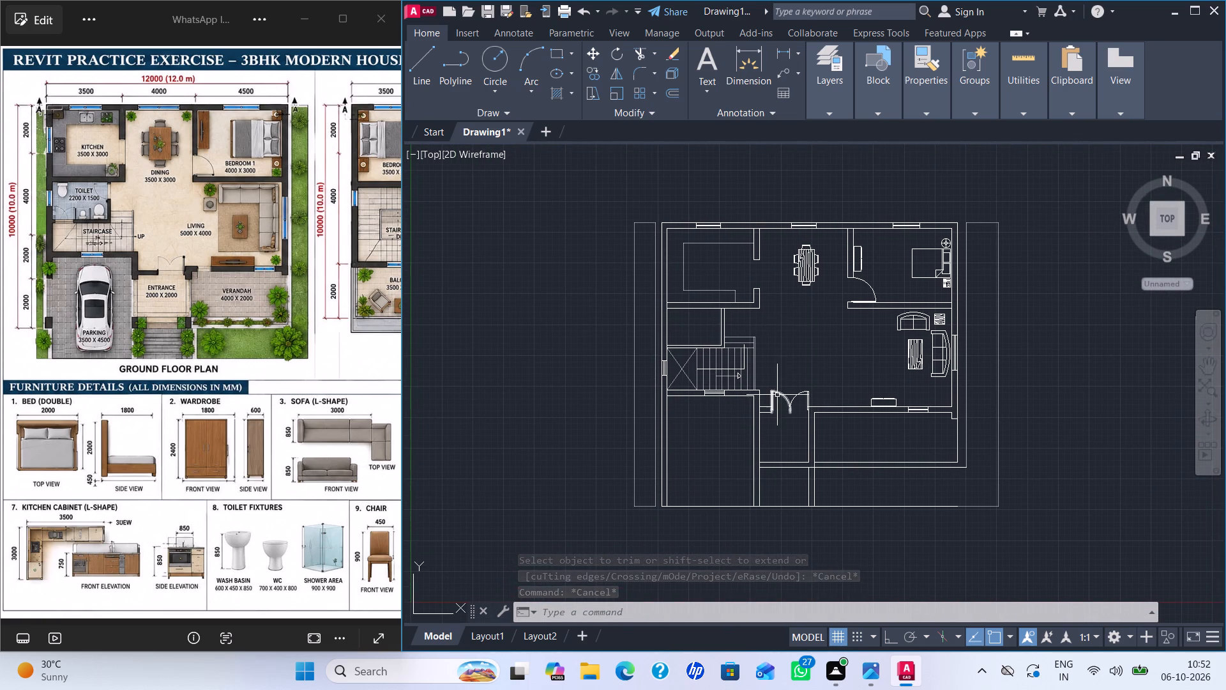
left_click(778, 392)
key("c")
key("o")
key("Return")
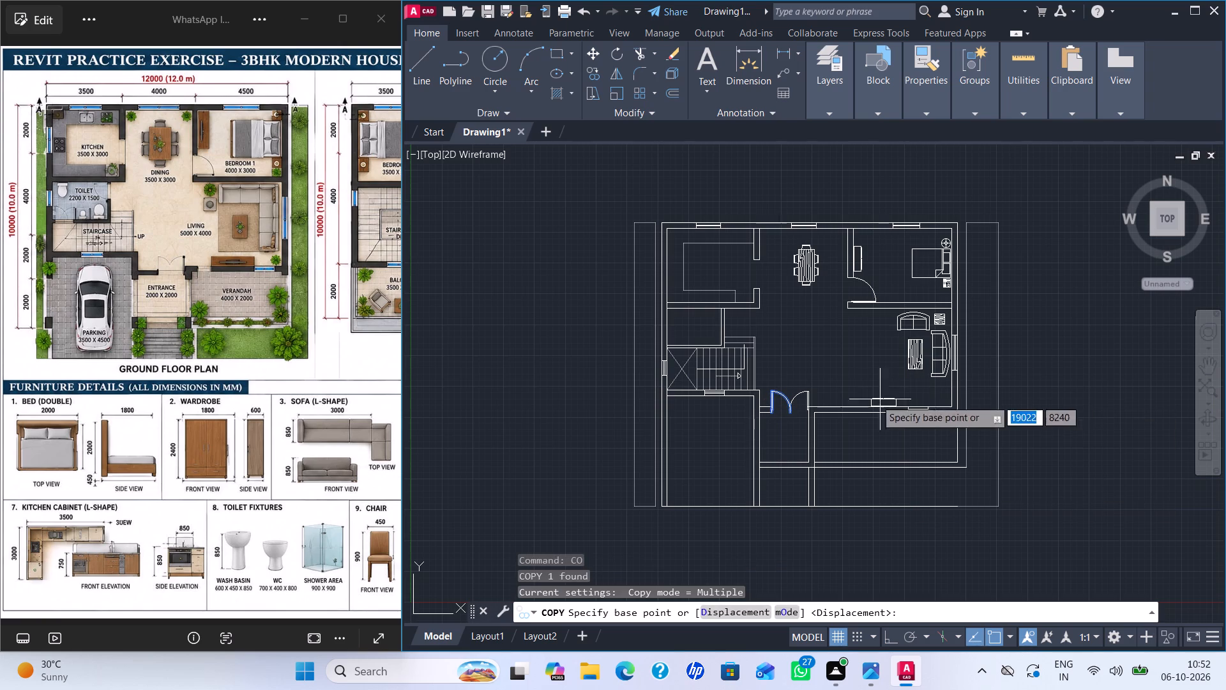
left_click(773, 415)
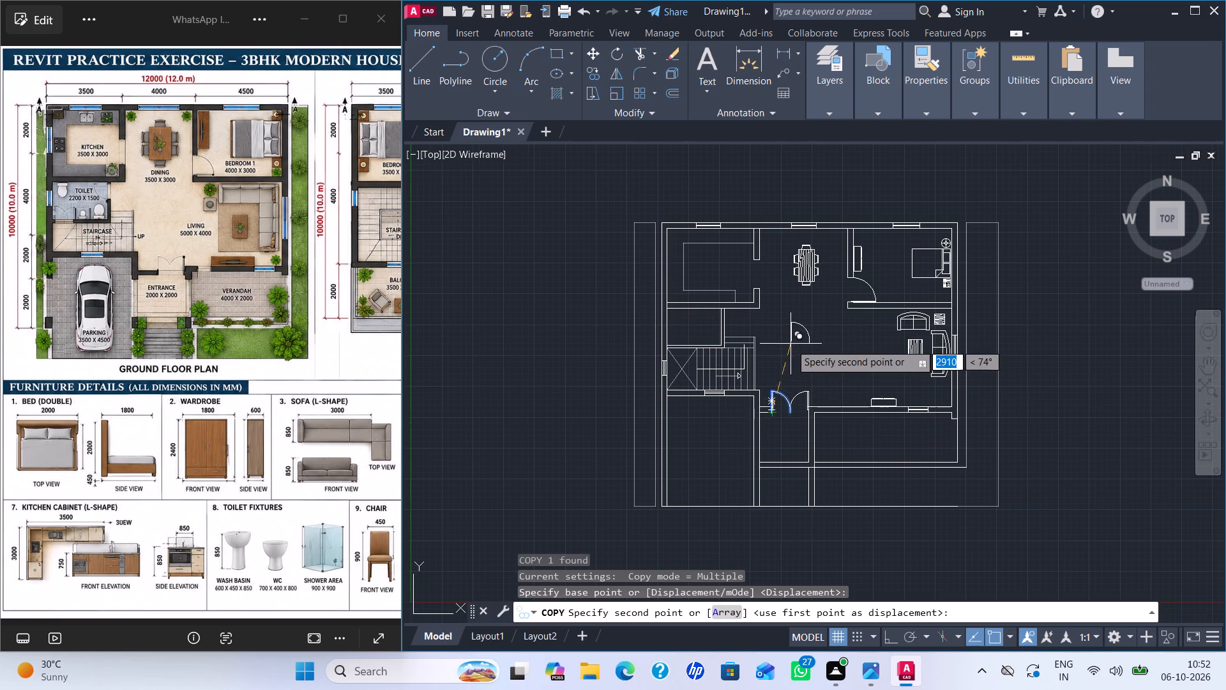
scroll(791, 344, "up", 3)
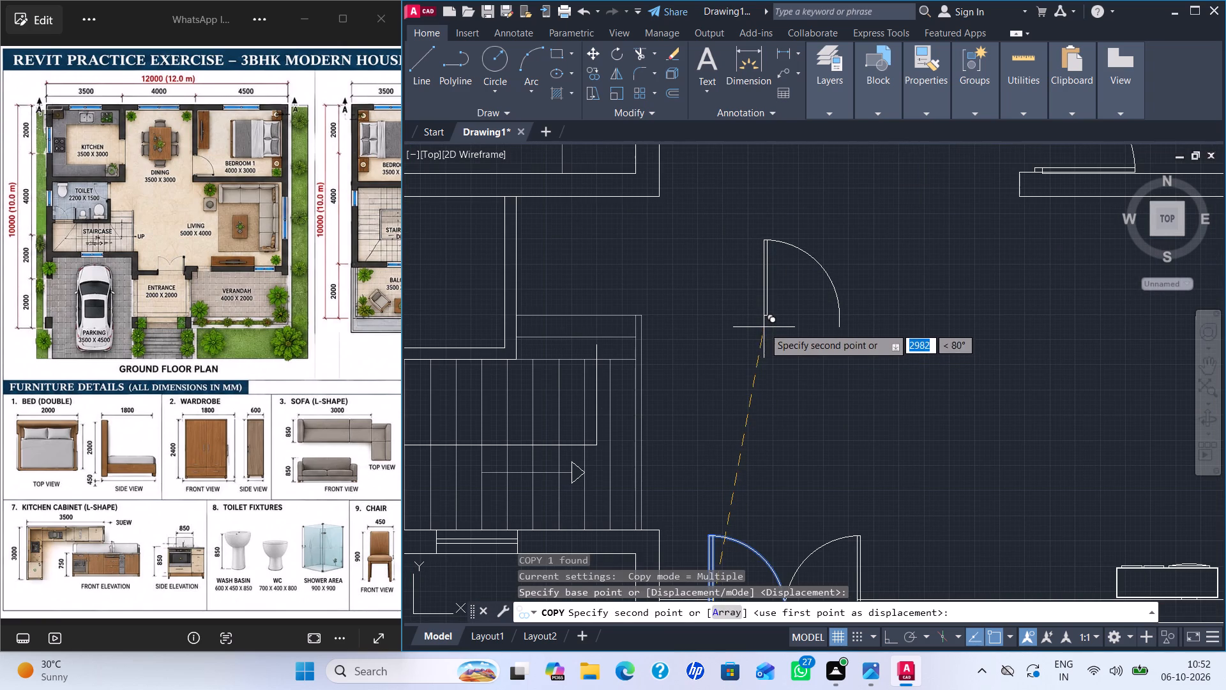
left_click(764, 327)
key("Escape")
Rotate the copied door a quarter turn counterclockwise about its lower hinge-side corner.
left_click(766, 277)
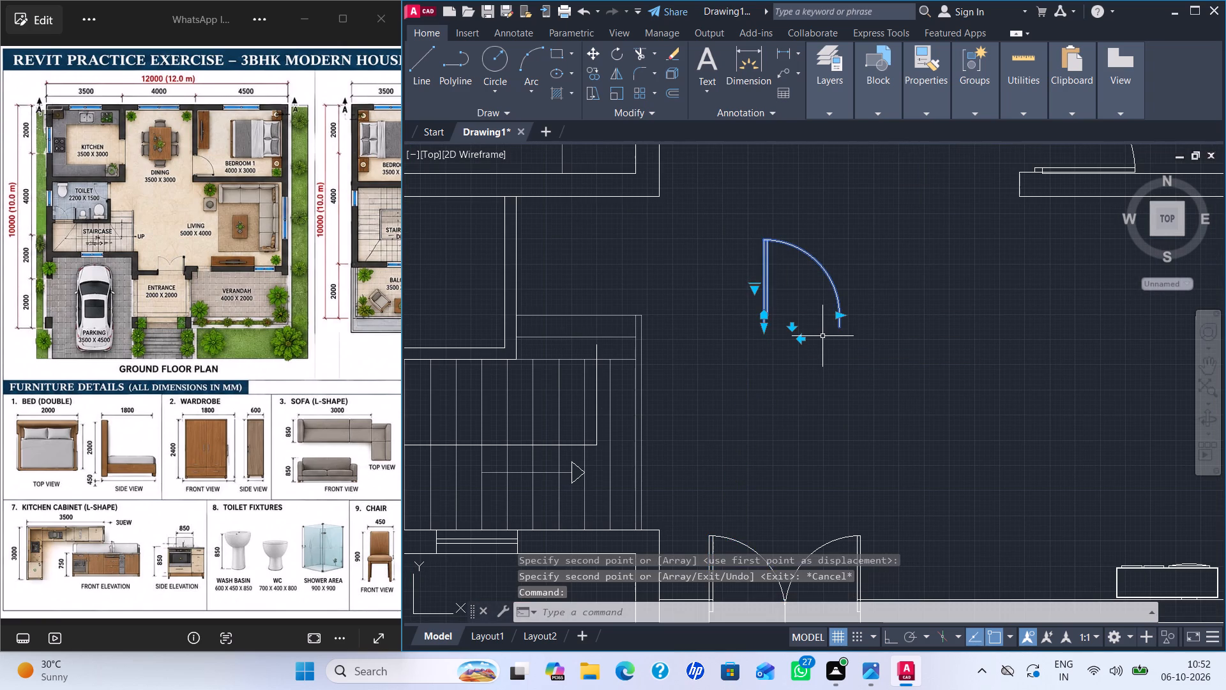
key("r")
key("o")
key("Return")
left_click(766, 332)
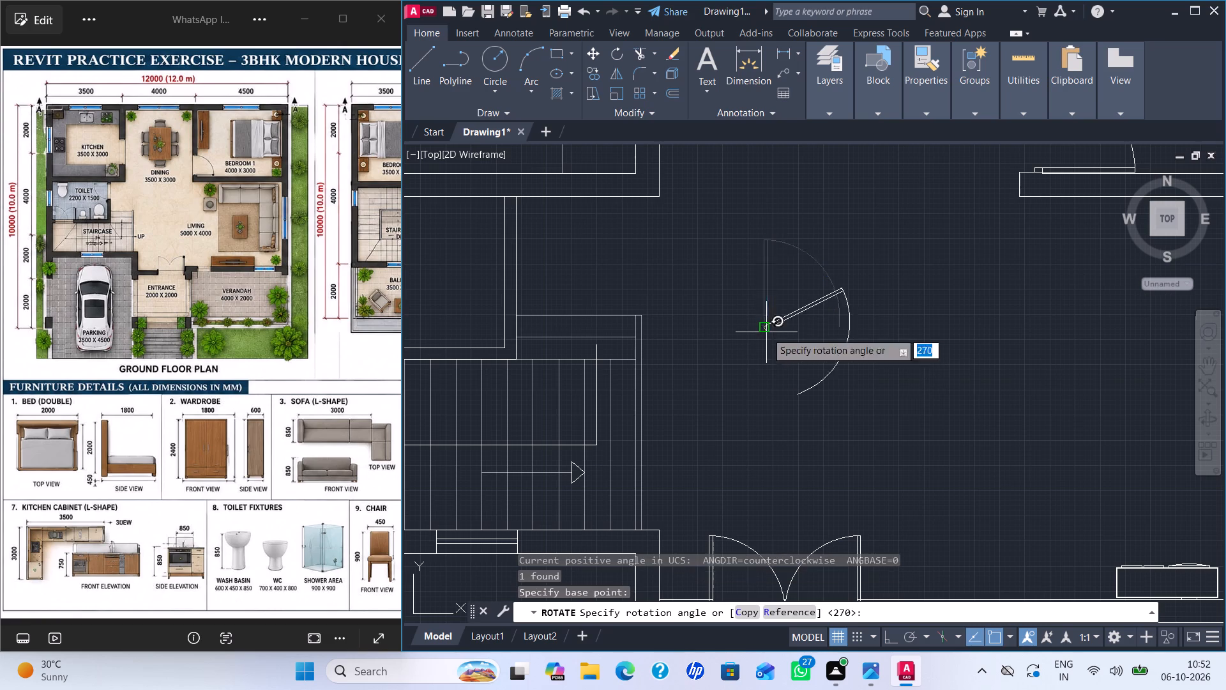
left_click(762, 181)
Move the rotated door so its lower hinge-side corner meets the midpoint of the toilet's right wall outer line.
left_click(758, 249)
key("m")
key("Return")
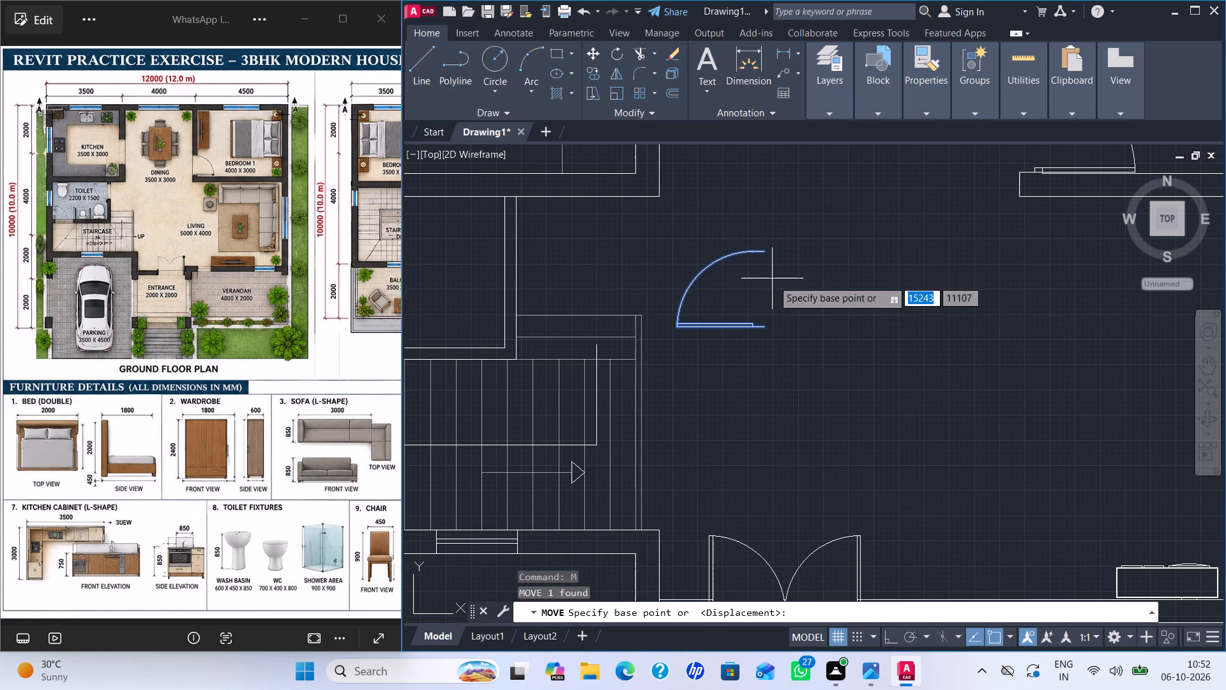
left_click(769, 323)
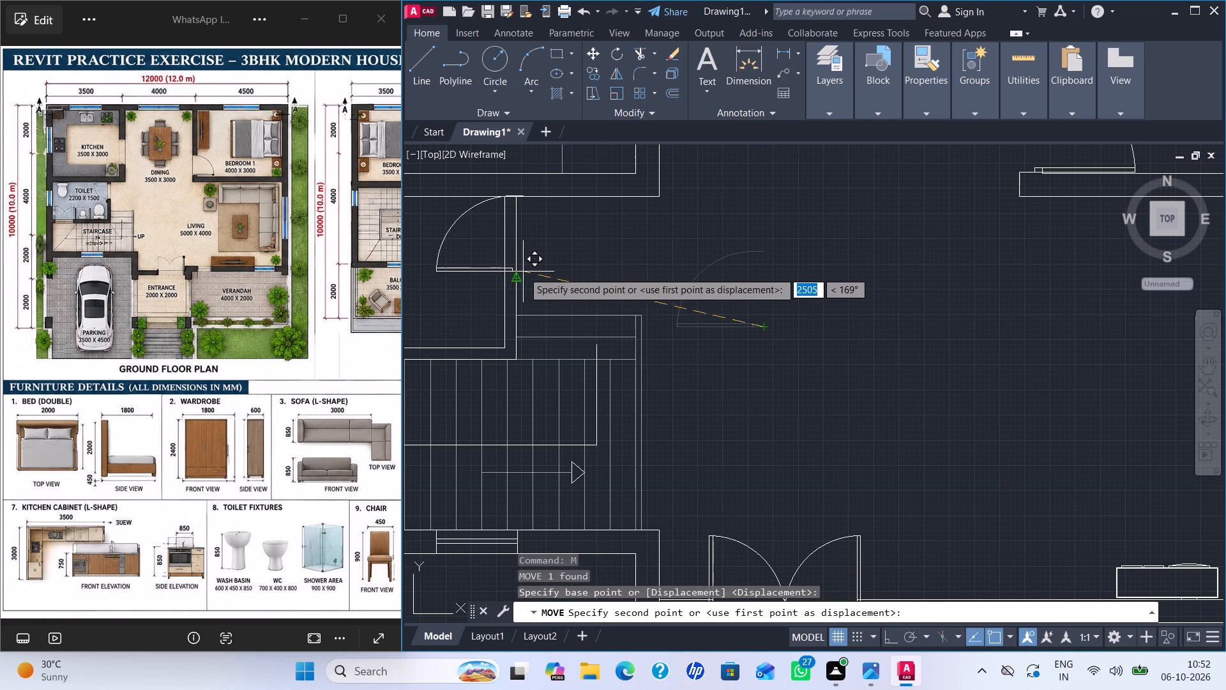
scroll(523, 272, "up", 1)
middle_click_drag(519, 281, 738, 332)
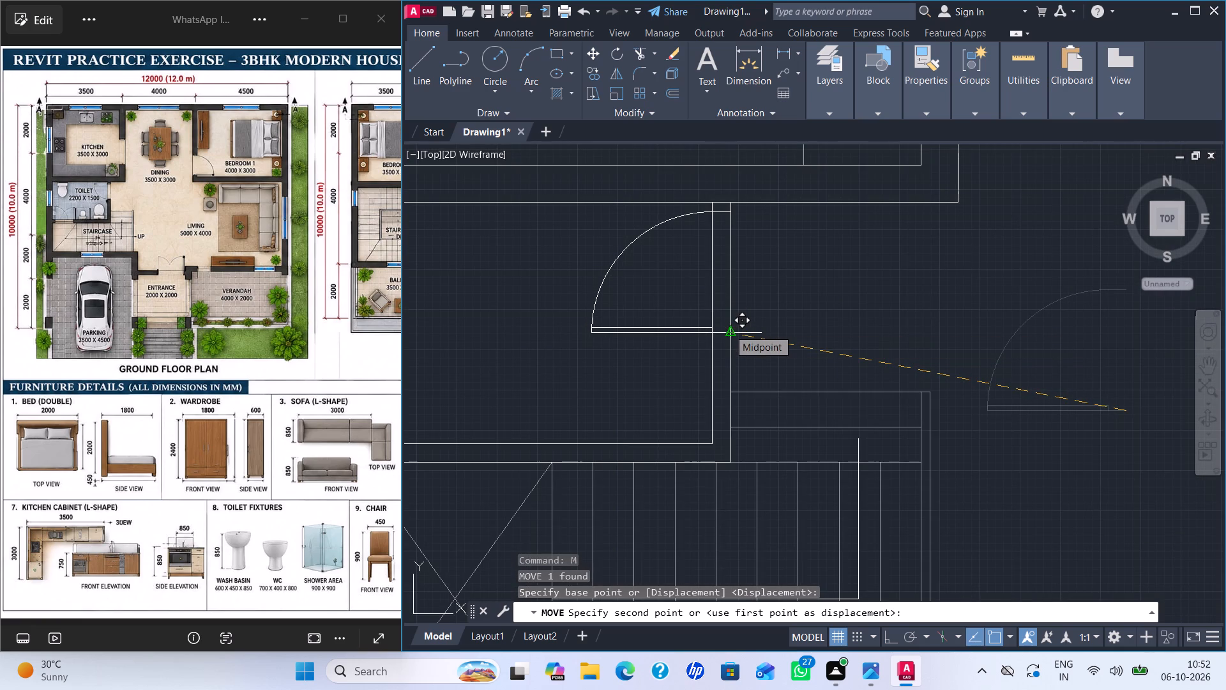
left_click(729, 329)
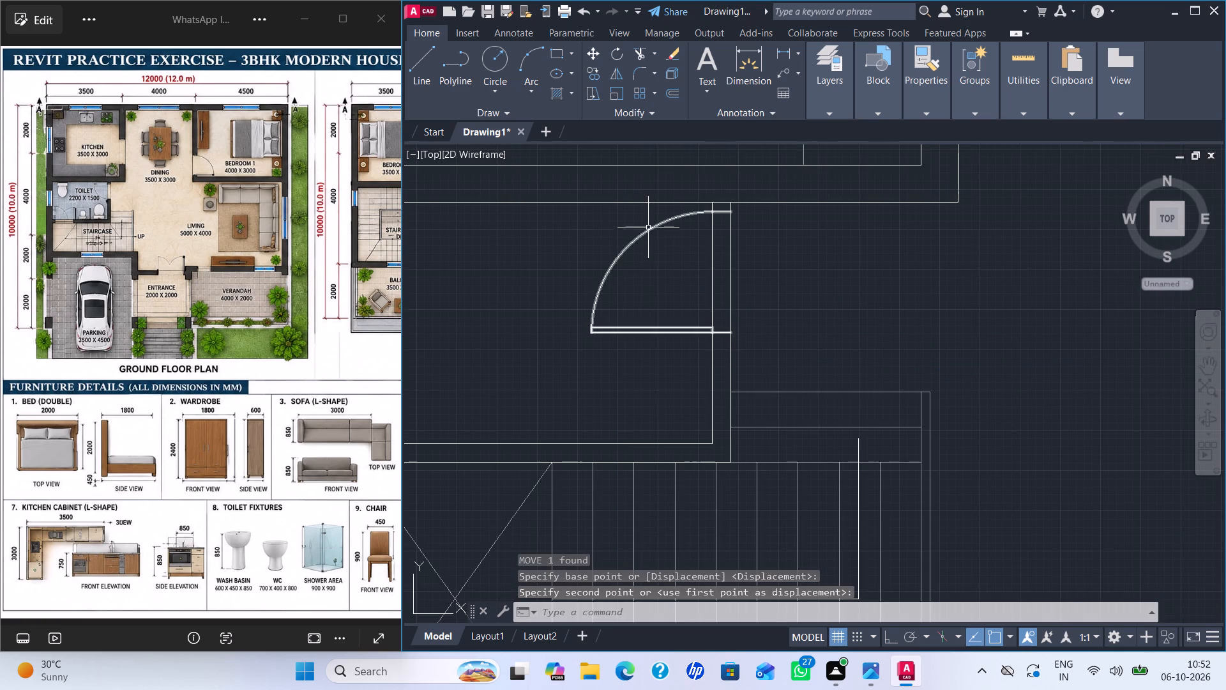
Flip the toilet door vertically so its leaf lies along the top of the opening and swings into the toilet.
left_click(651, 229)
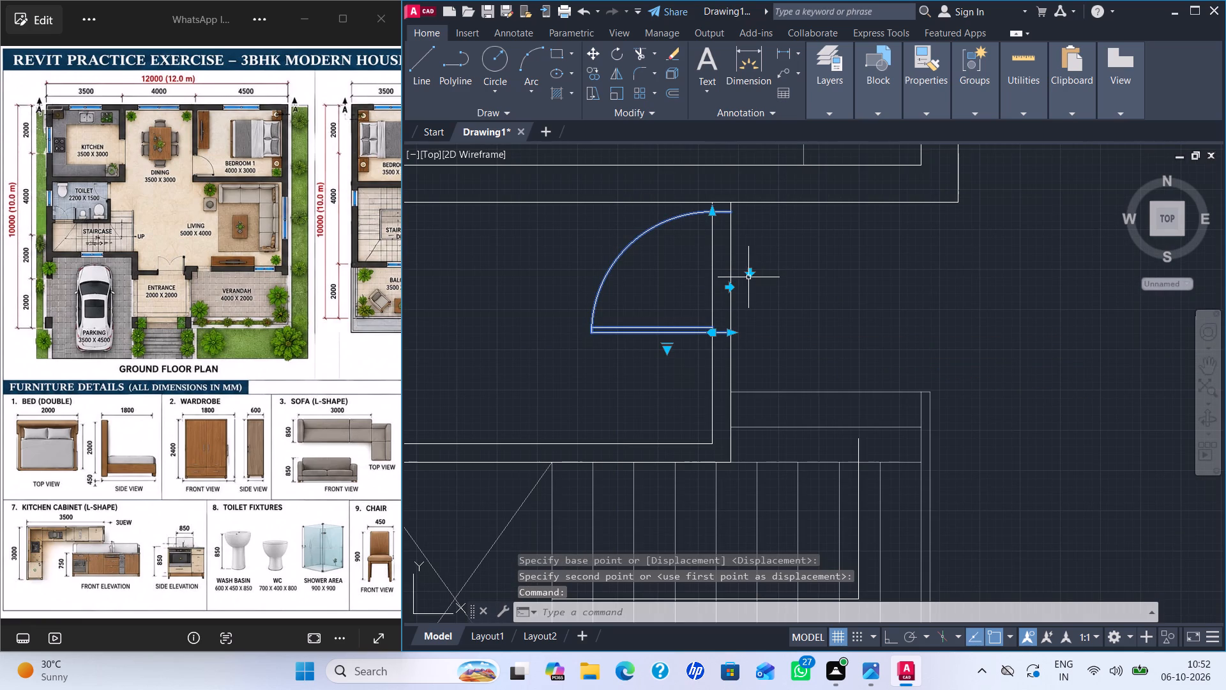
left_click(750, 275)
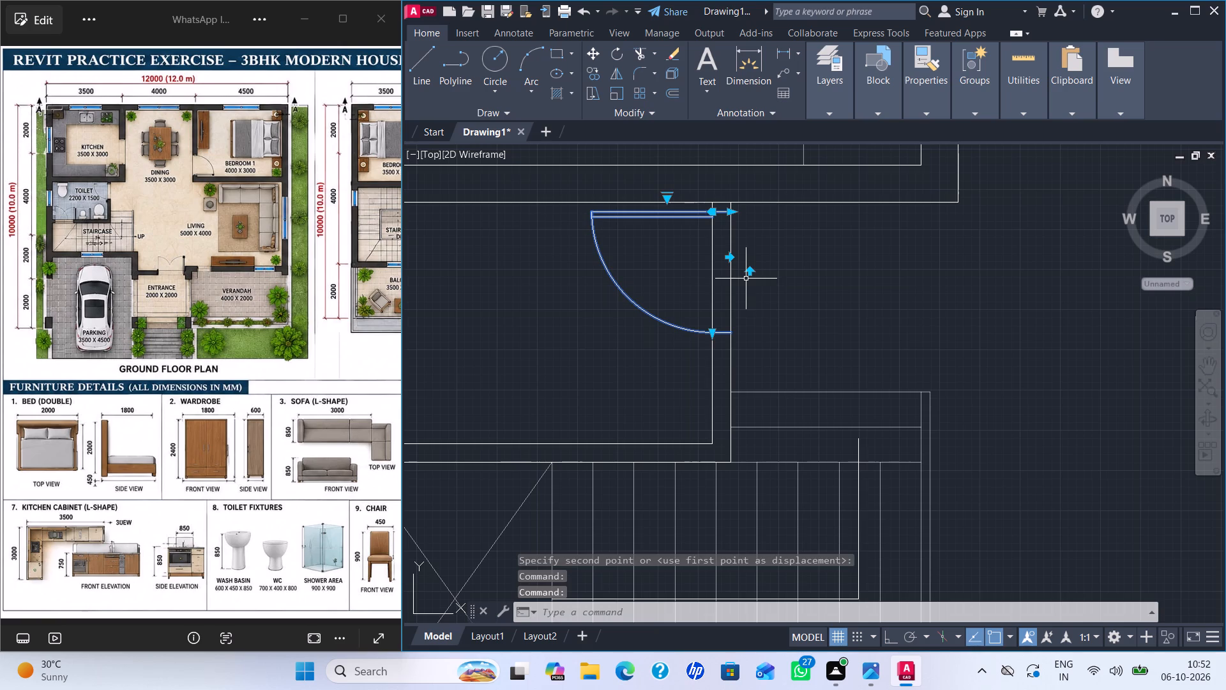
key("Escape")
key("Escape")
Trim both wall lines across the toilet door to cut its opening.
key("t")
key("r")
key("Return")
left_click_drag(764, 259, 677, 265)
scroll(788, 274, "down", 4)
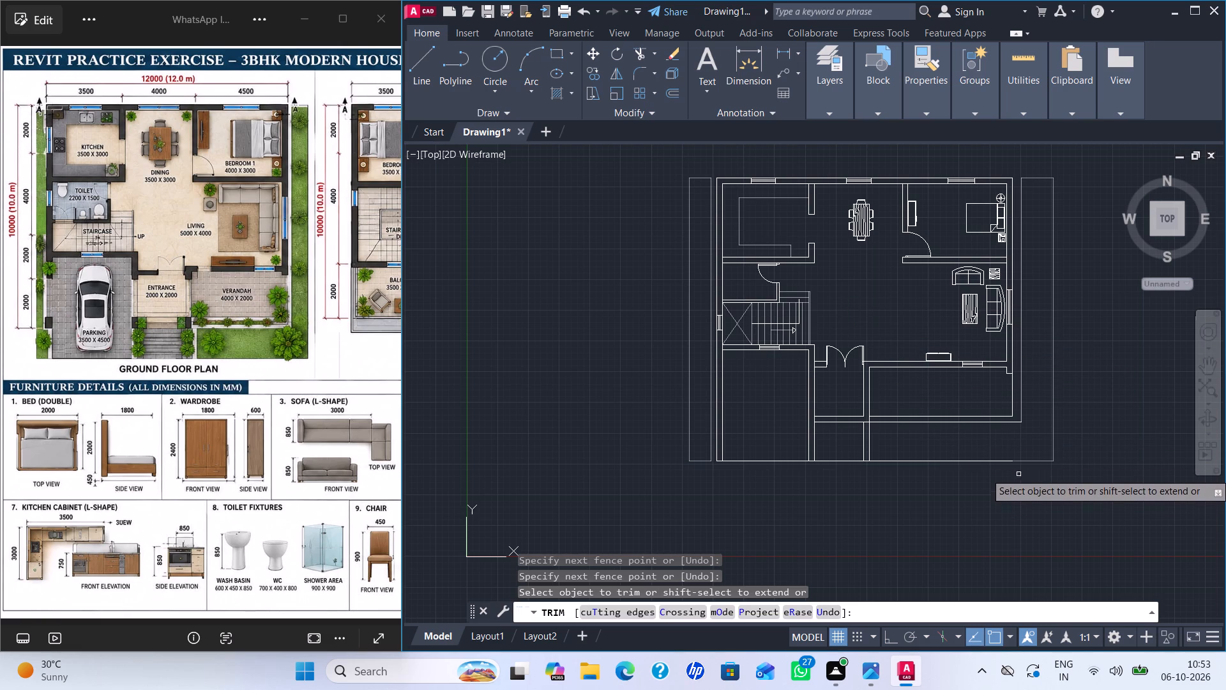
key("Escape")
Draw a horizontal line about 2000 mm long between the two side lines just below the entrance's front wall as the first step edge.
scroll(891, 433, "up", 2)
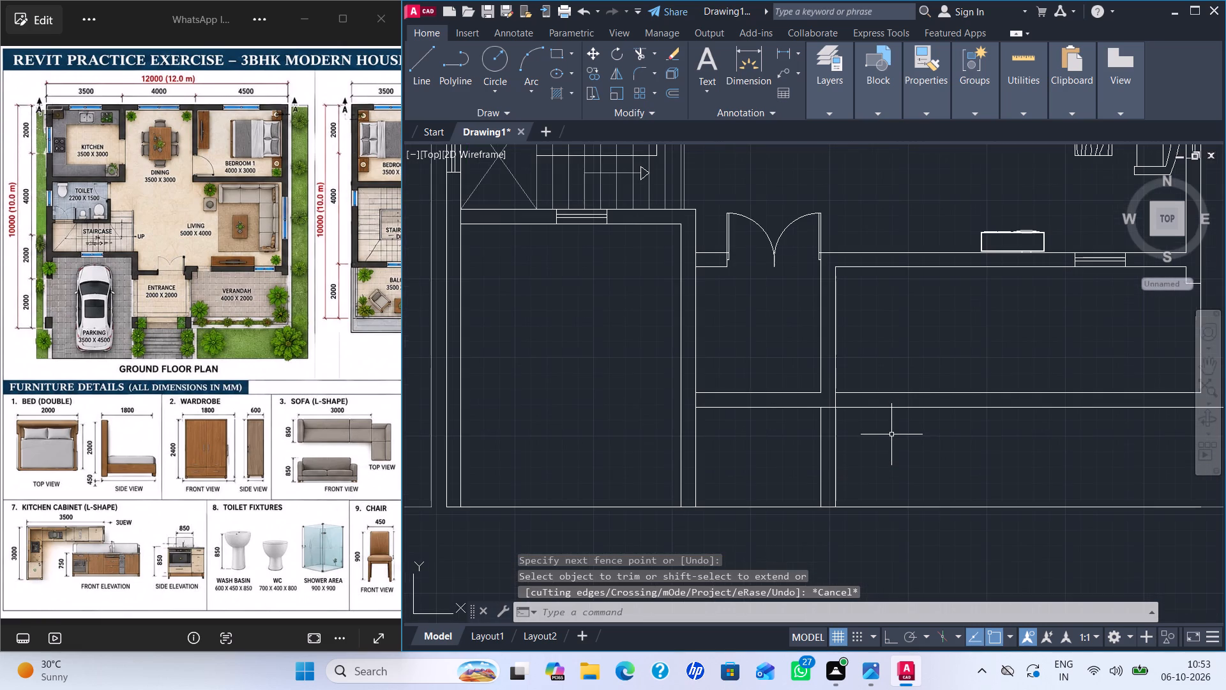
middle_click_drag(892, 430, 903, 366)
key("l")
key("Return")
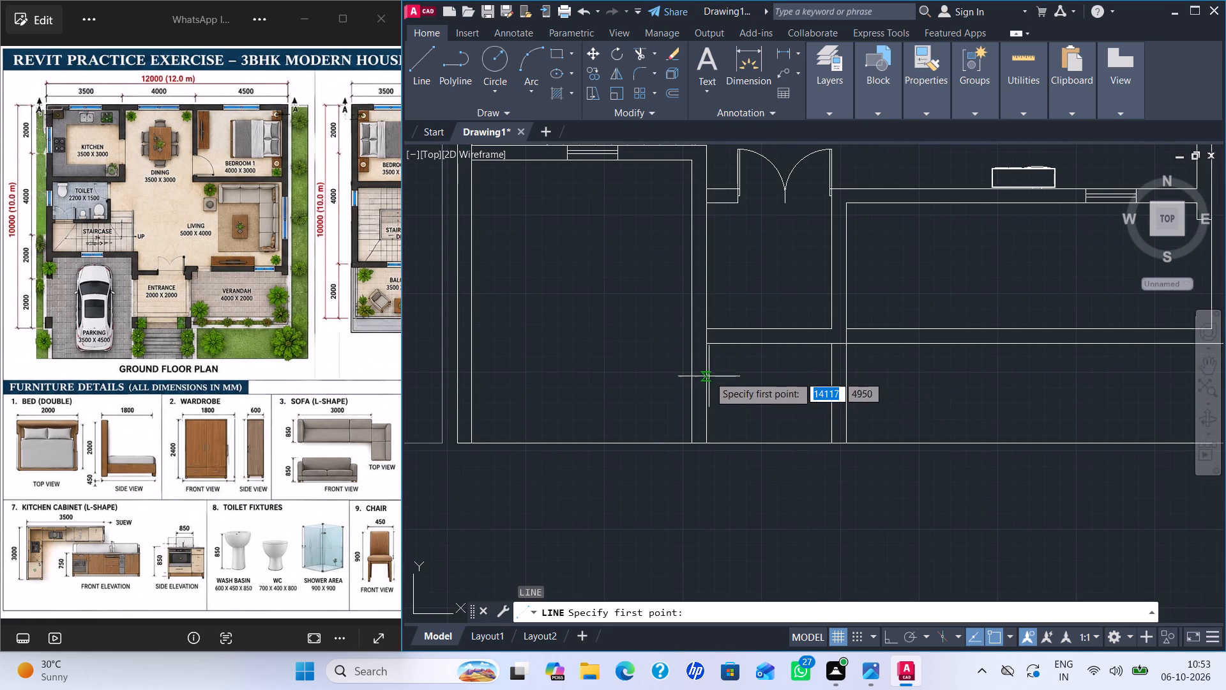
left_click(709, 365)
left_click(835, 362)
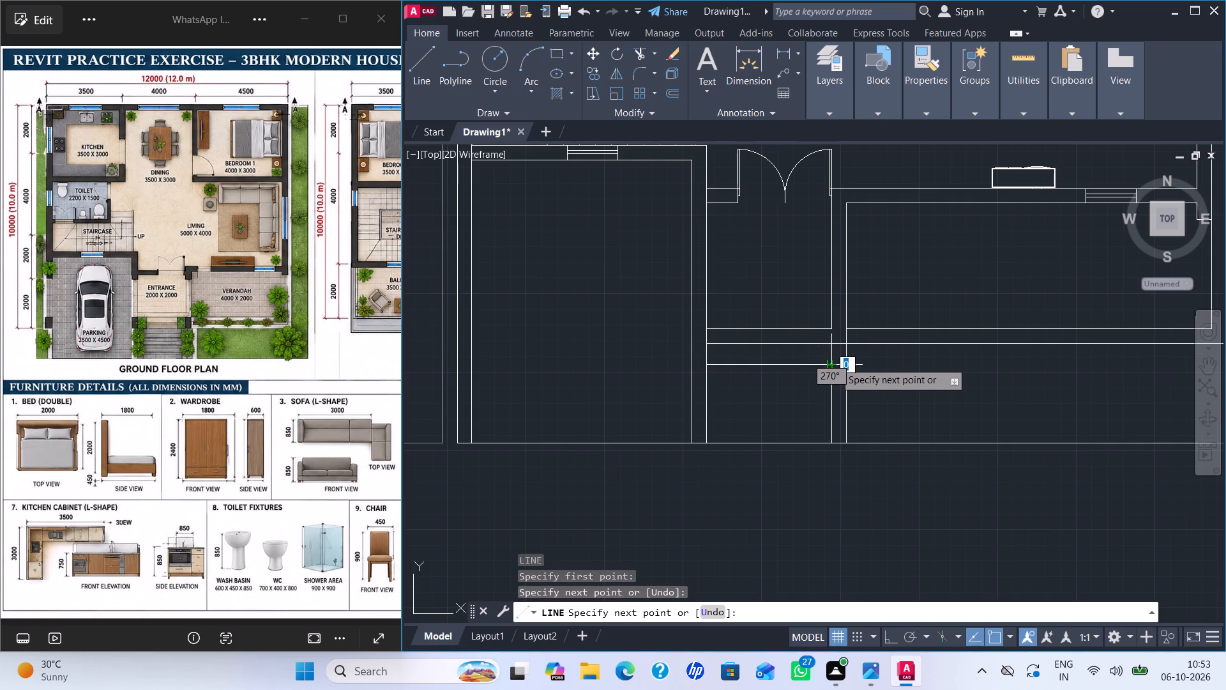
key("Escape")
Copy the step line downward as an array of 5 items, ending near the plan's front boundary line.
left_click(801, 364)
key("c")
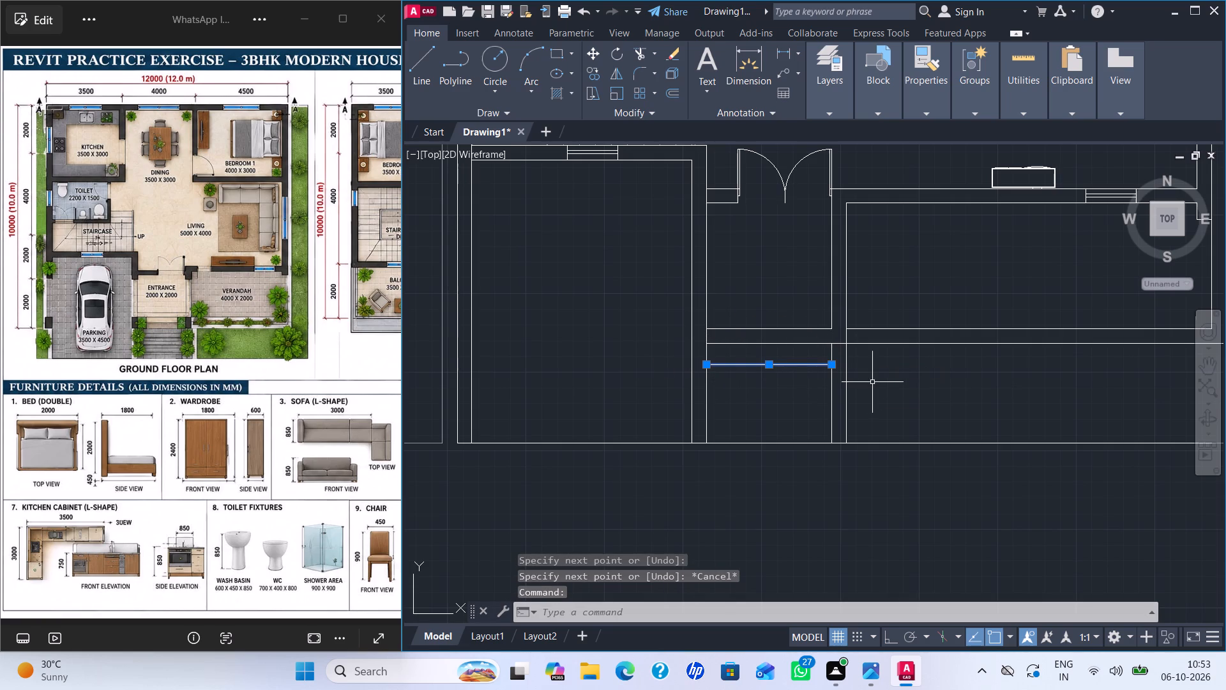
key("o")
key("Return")
left_click(831, 365)
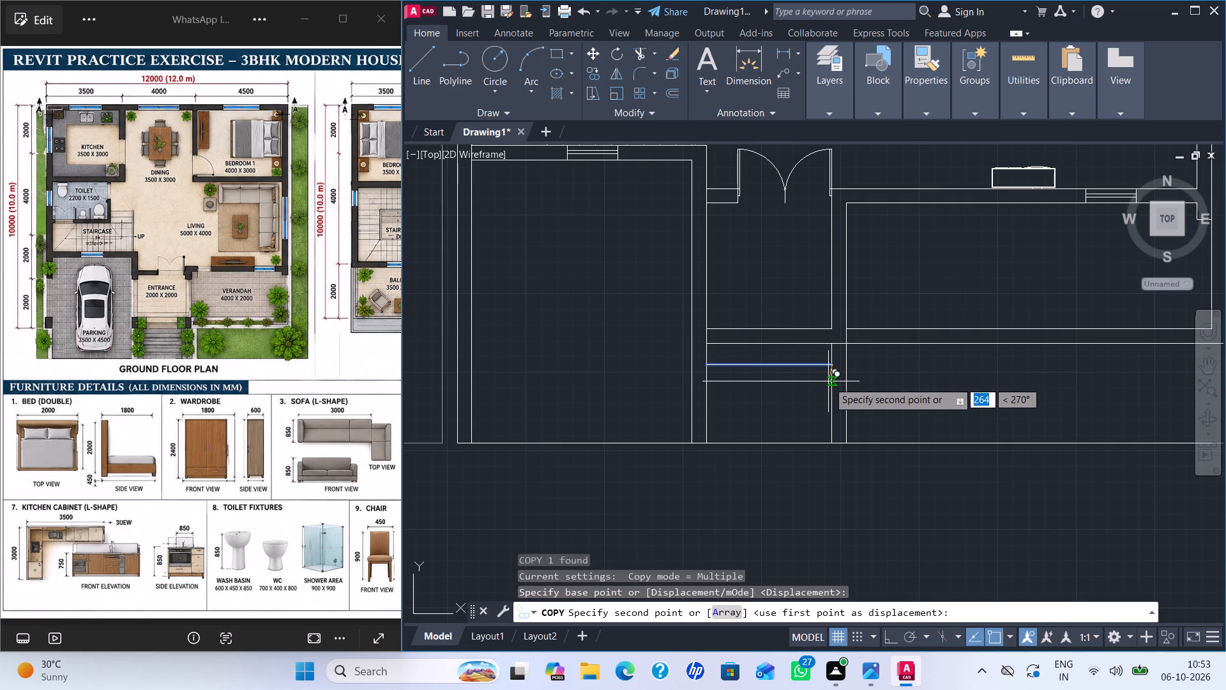
key("a")
key("Return")
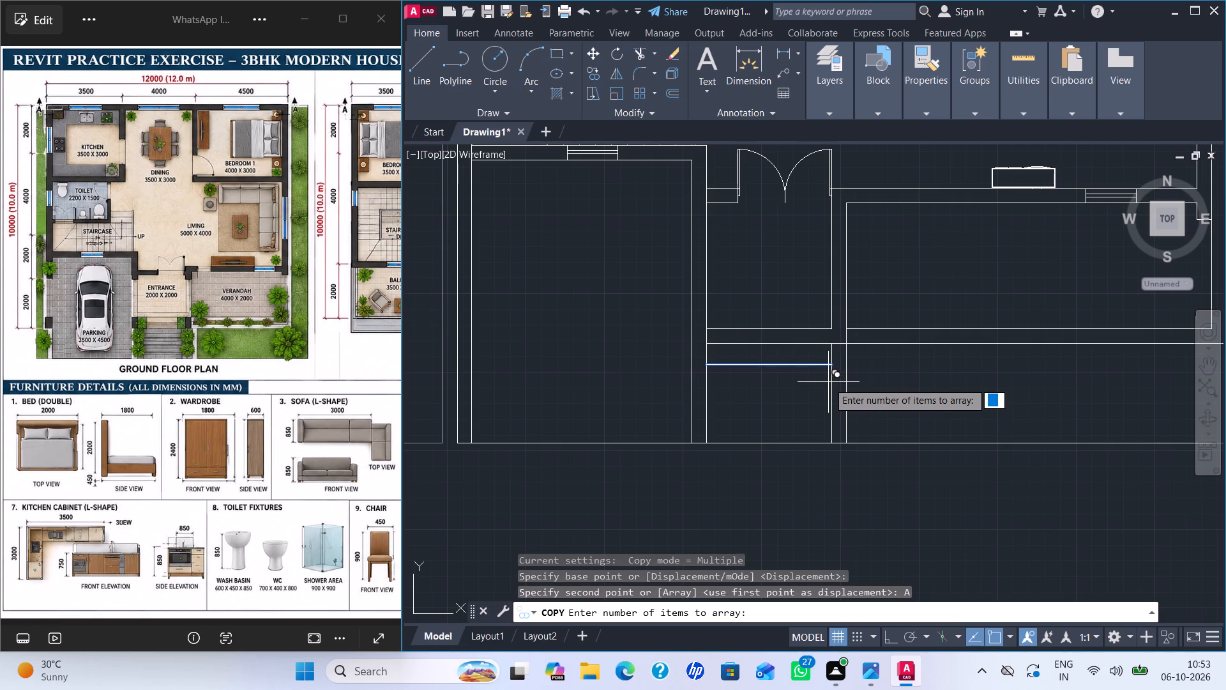
key("5")
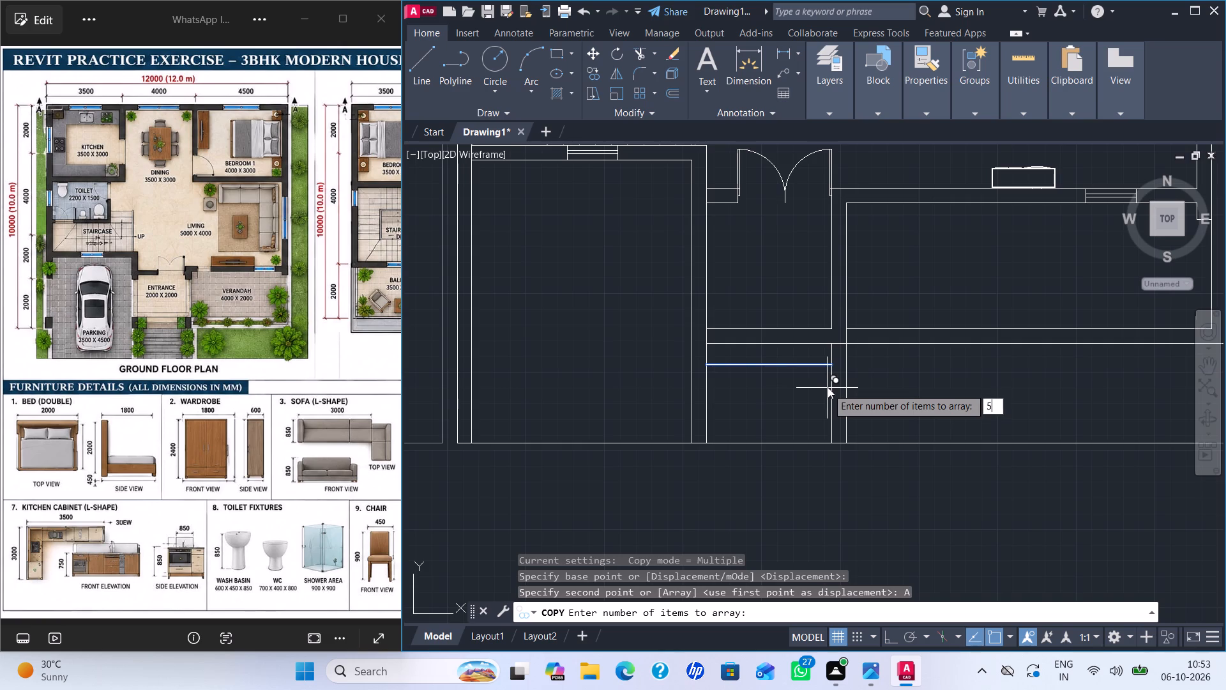
key("Return")
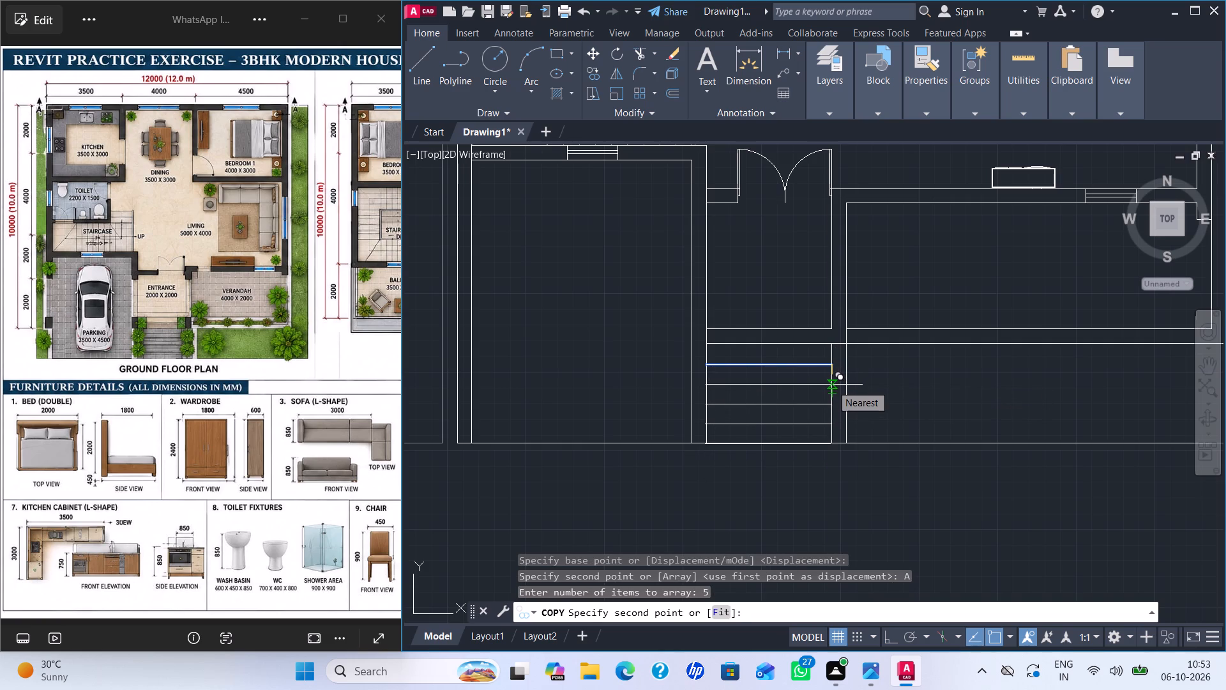
left_click(831, 385)
key("Escape")
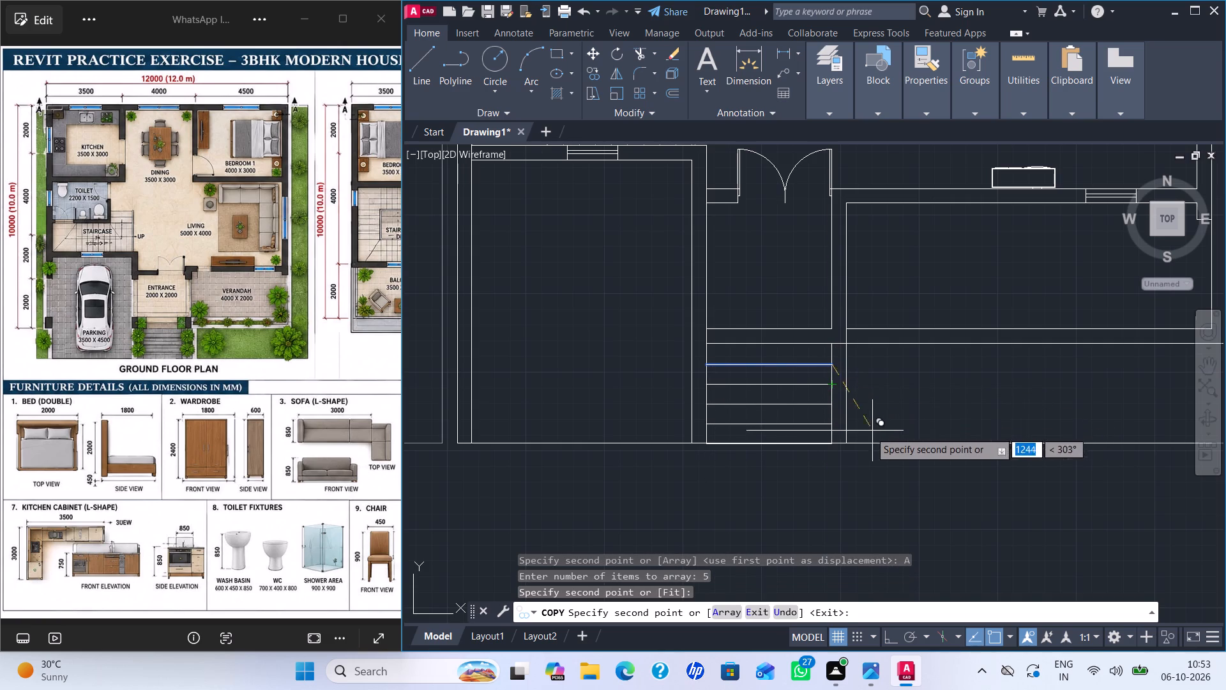
Delete the lowest arrayed step line beside the plan's front boundary line.
scroll(810, 452, "up", 3)
left_click(819, 423)
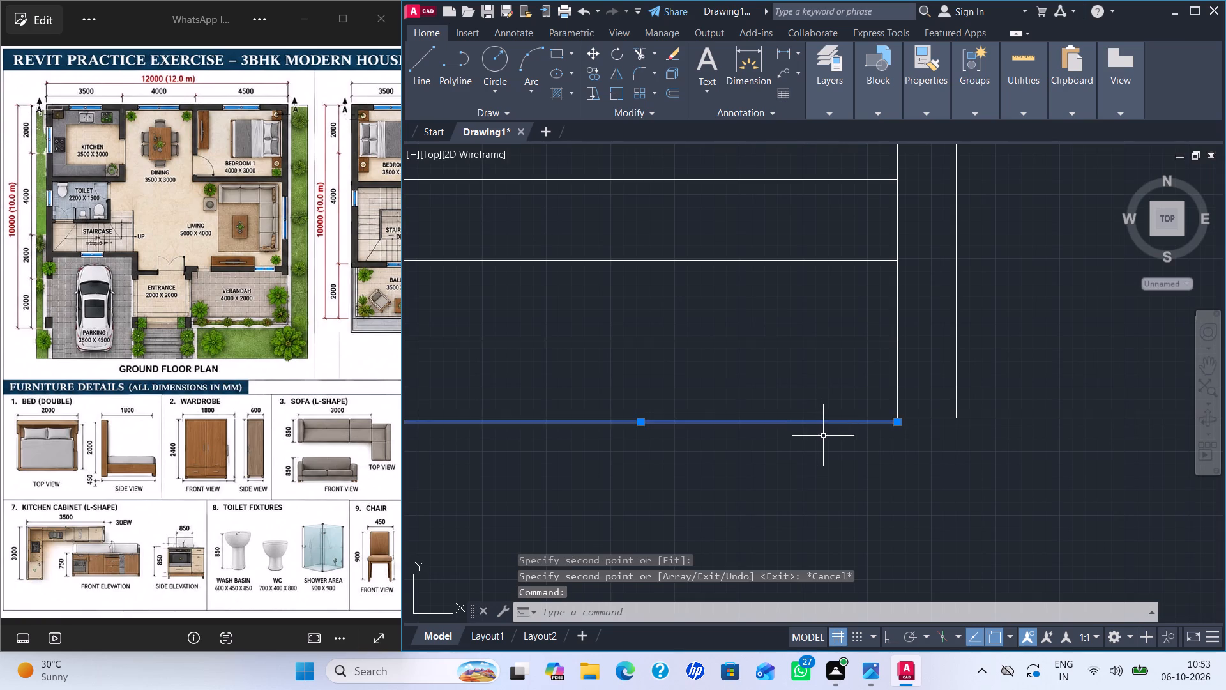
key("Delete")
scroll(891, 470, "down", 5)
scroll(969, 433, "up", 2)
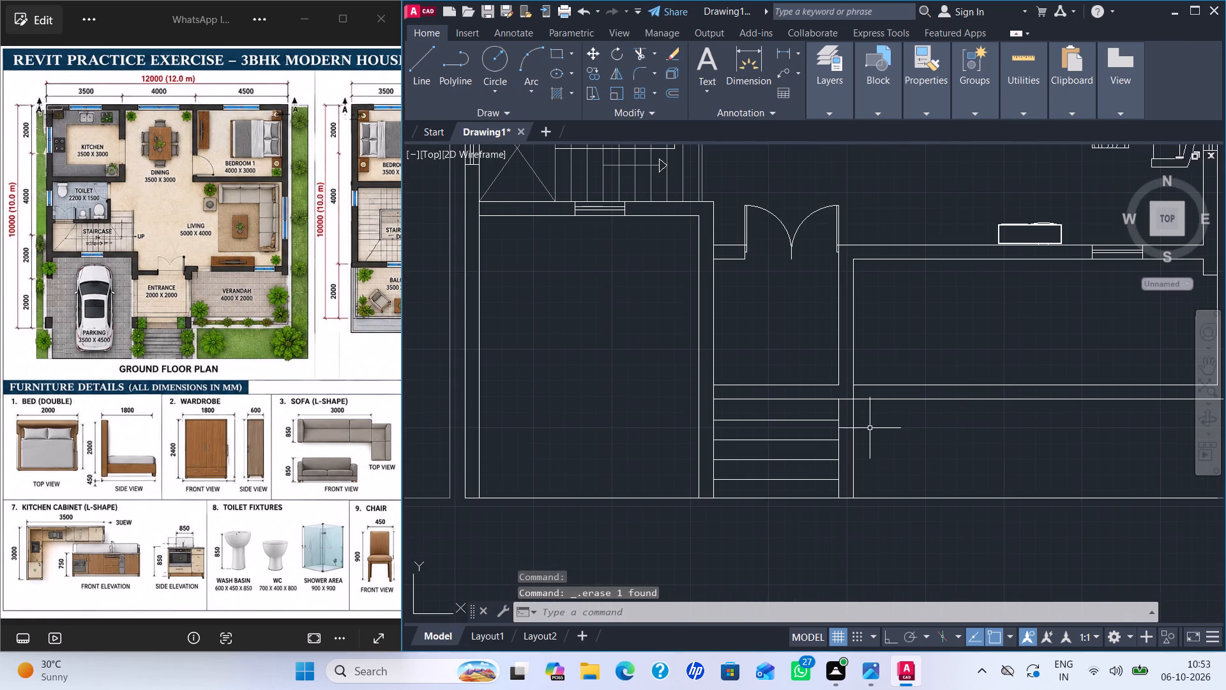
Trim away the outer right vertical line beside the entrance steps, below the verandah's front wall.
key("t")
key("r")
key("Return")
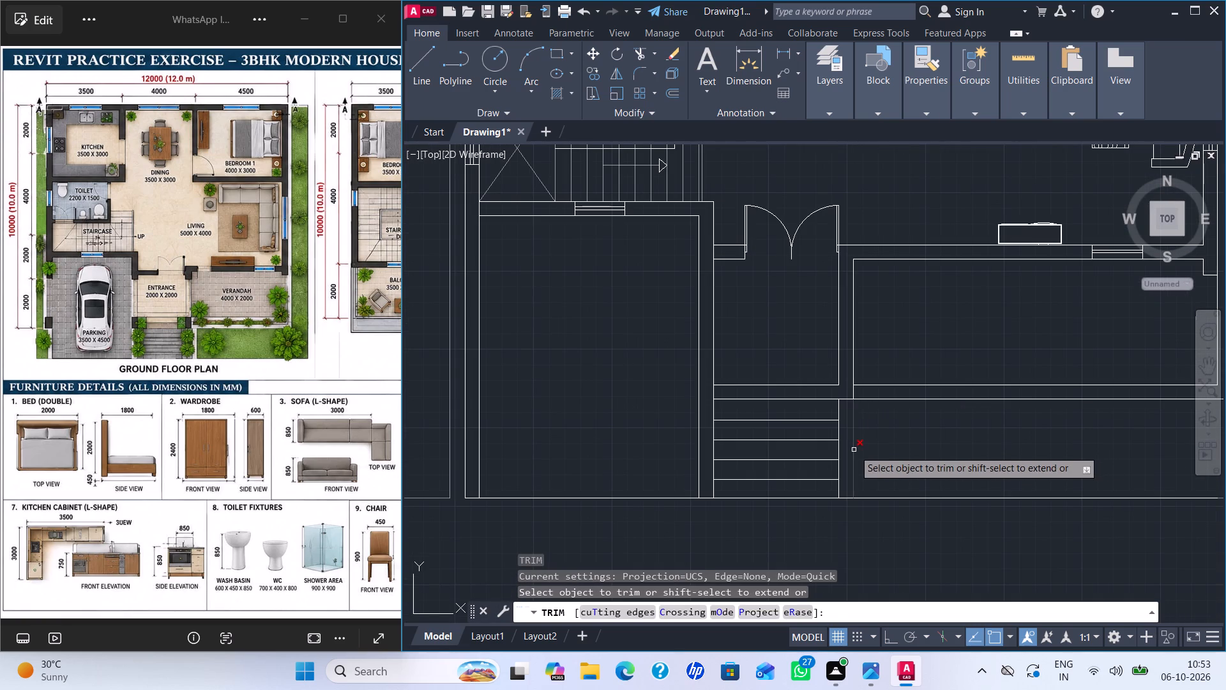
left_click(854, 450)
key("Escape")
key("Escape")
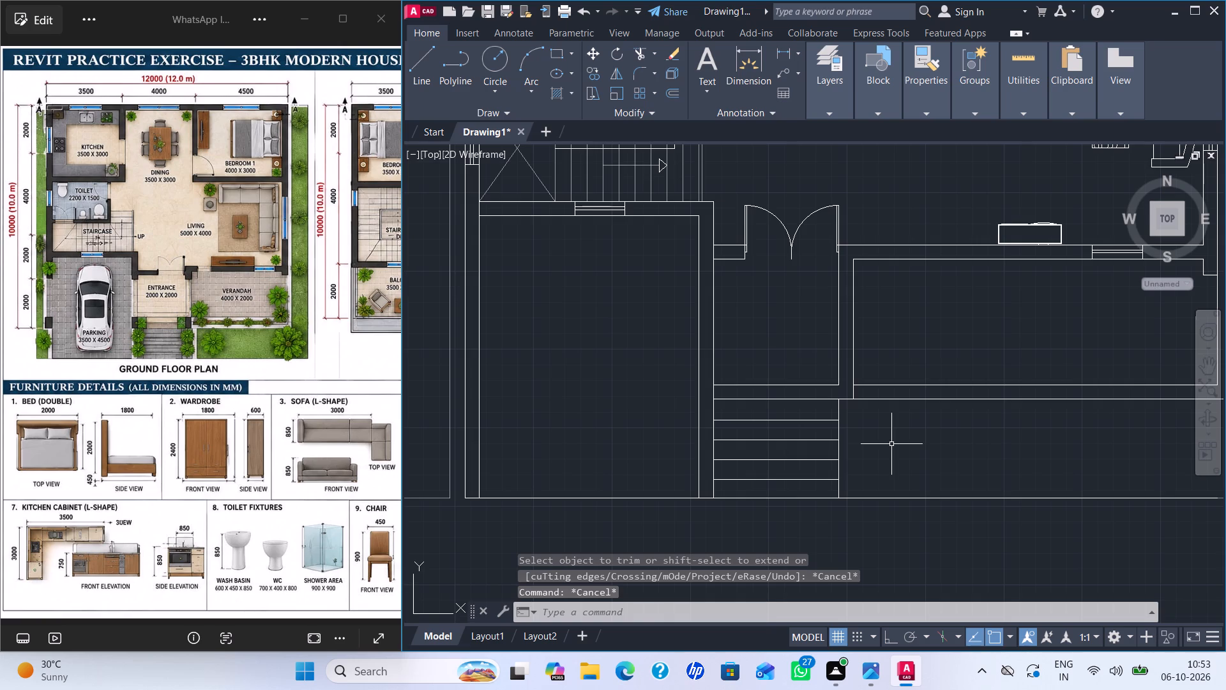
Move the entrance steps' right side line about 233 mm right, in line with the right face of the entrance wall.
scroll(891, 445, "down", 2)
scroll(915, 446, "up", 1)
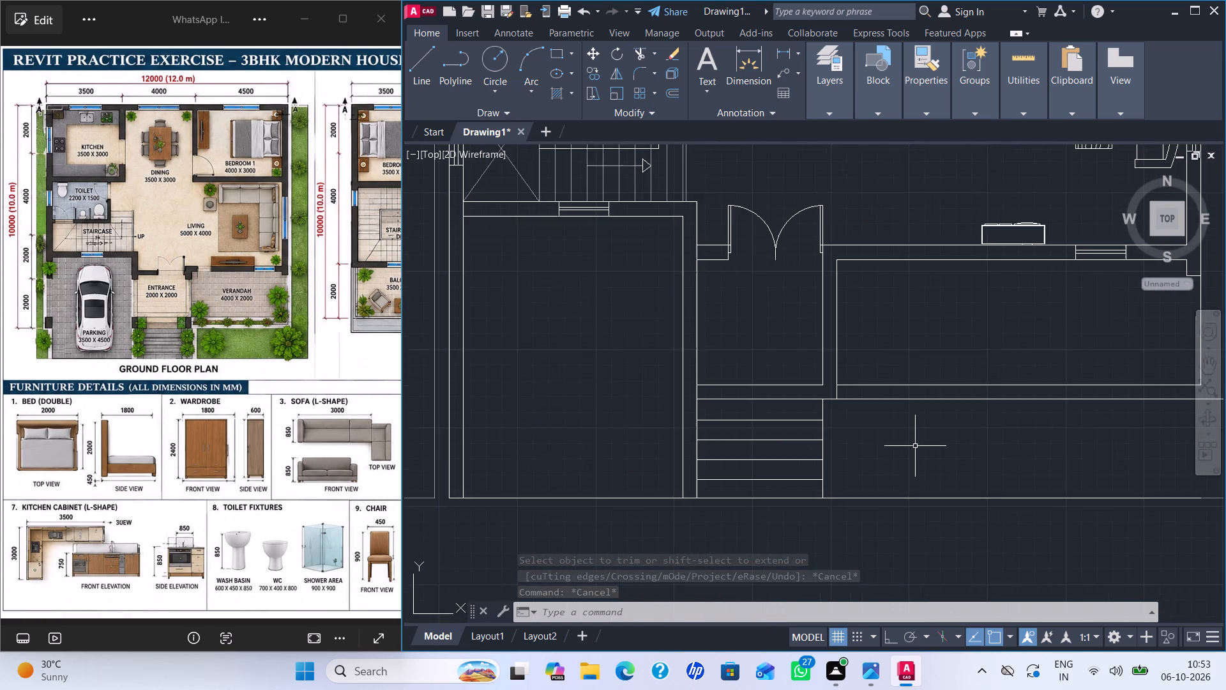
scroll(915, 446, "up", 2)
left_click(768, 386)
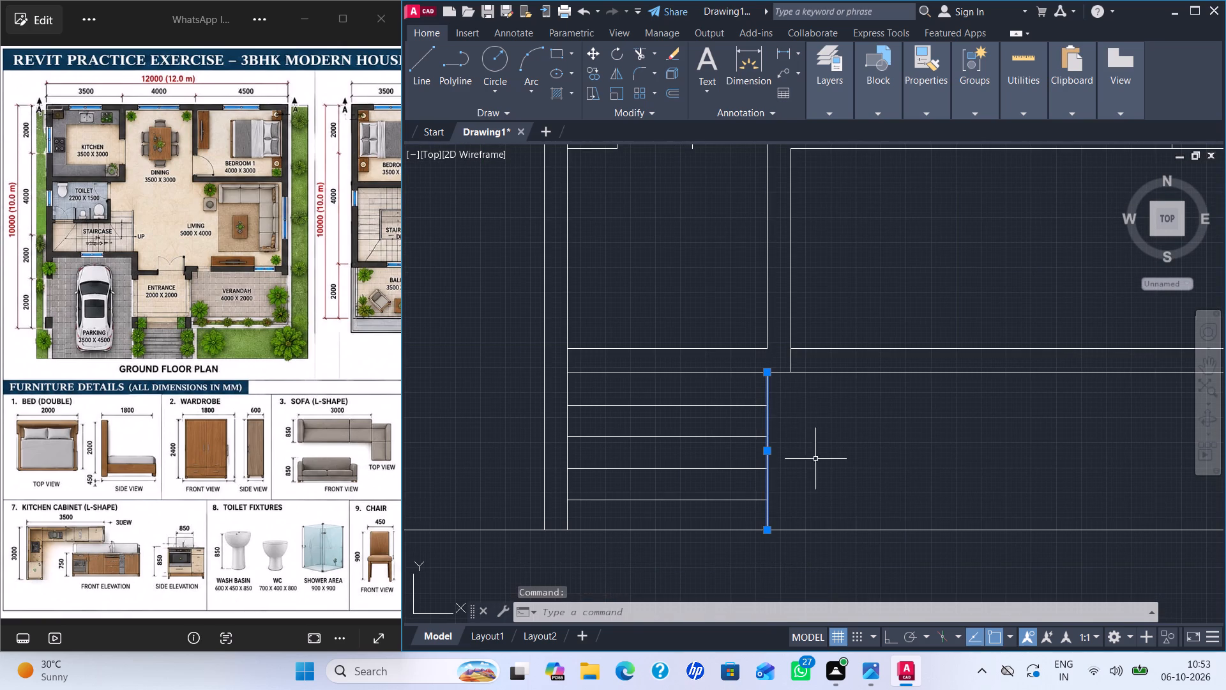
key("m")
key("Return")
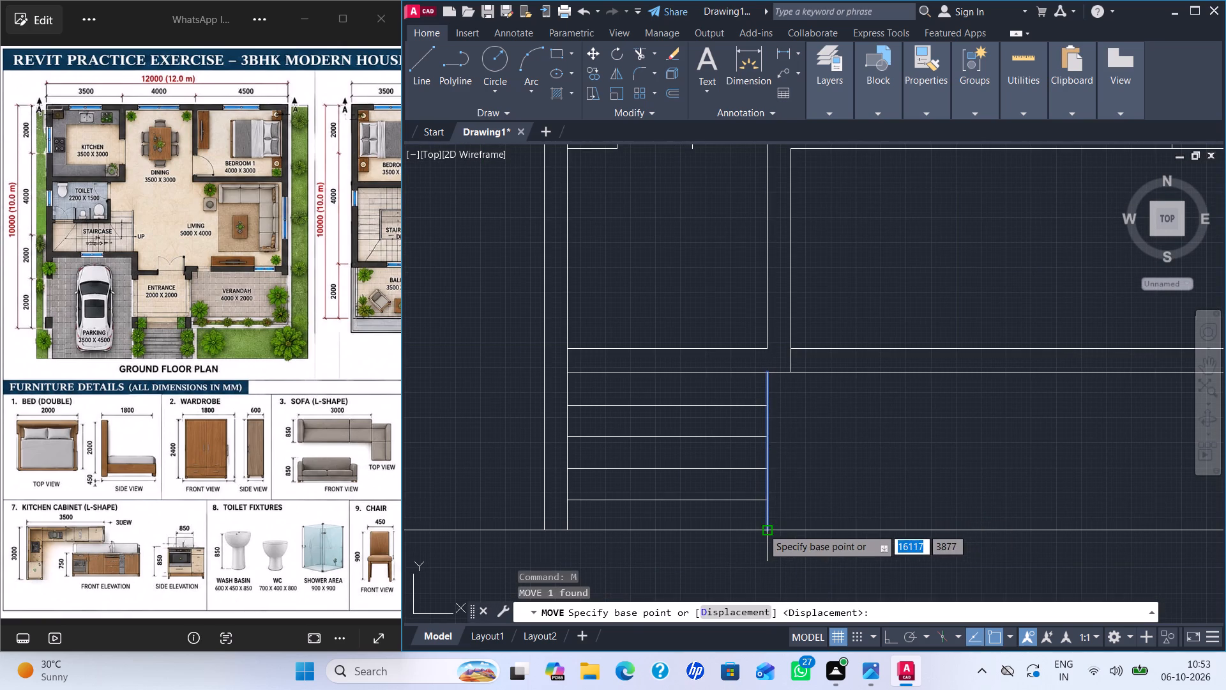
left_click(762, 528)
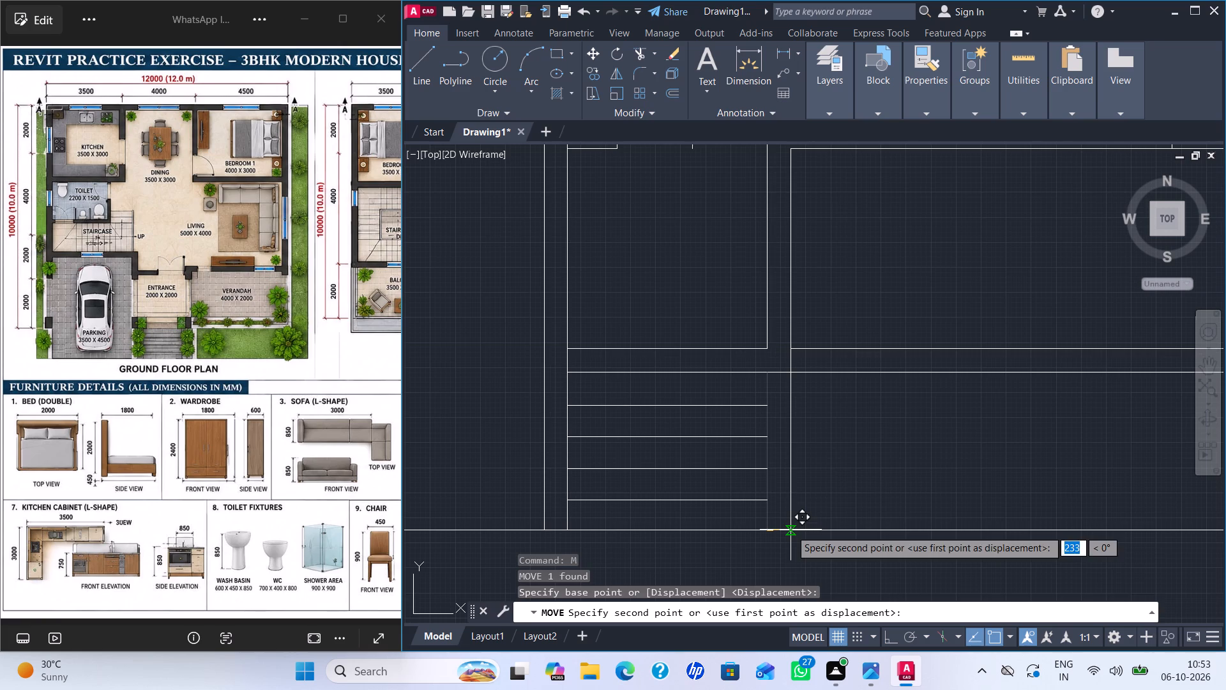
left_click(791, 530)
Extend the four entrance step lines to the relocated right side line.
key("e")
key("x")
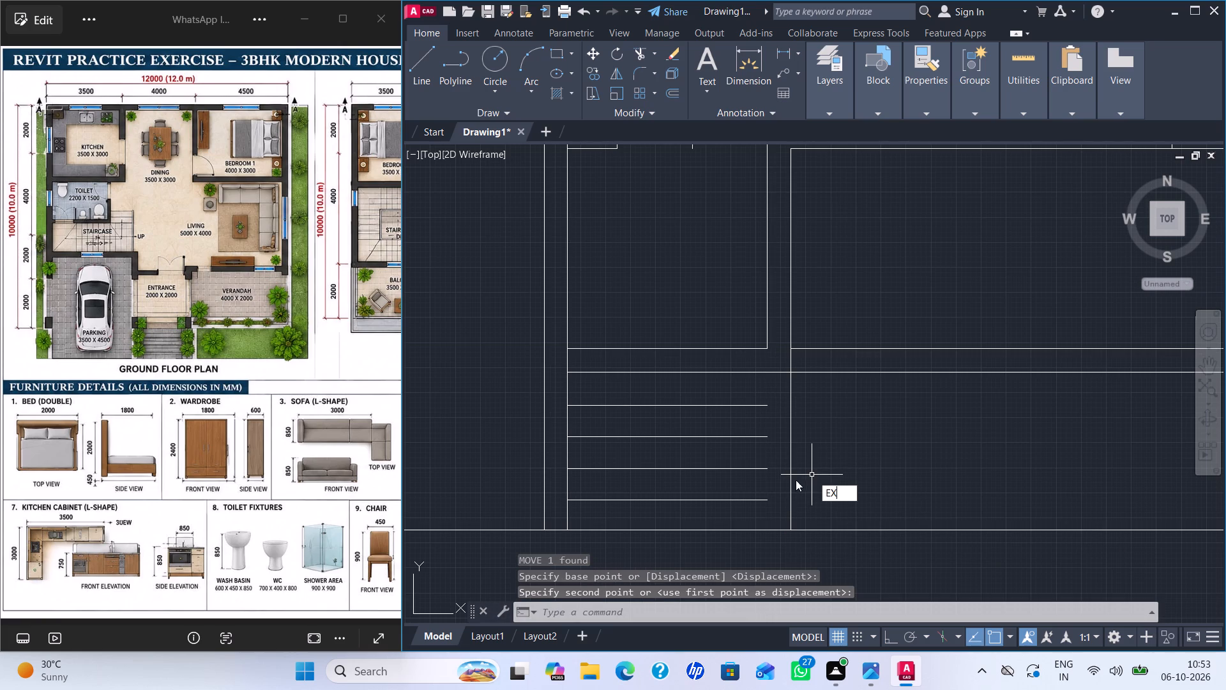
key("Return")
left_click(730, 407)
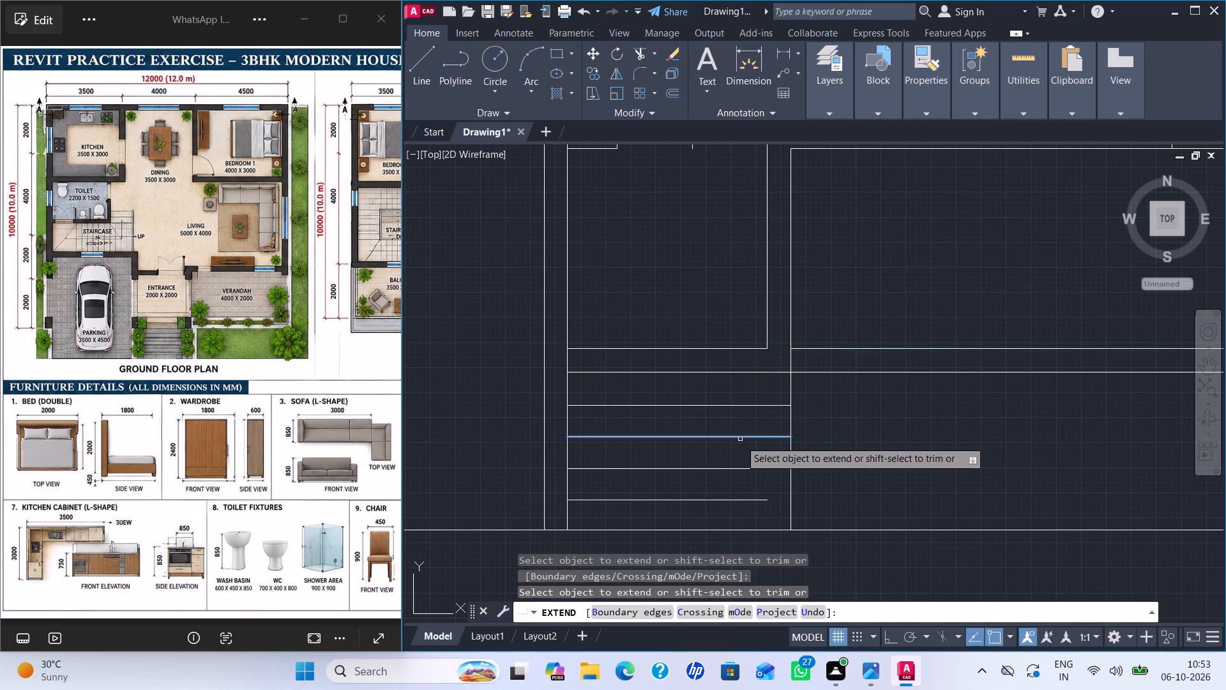
left_click(745, 437)
left_click(748, 469)
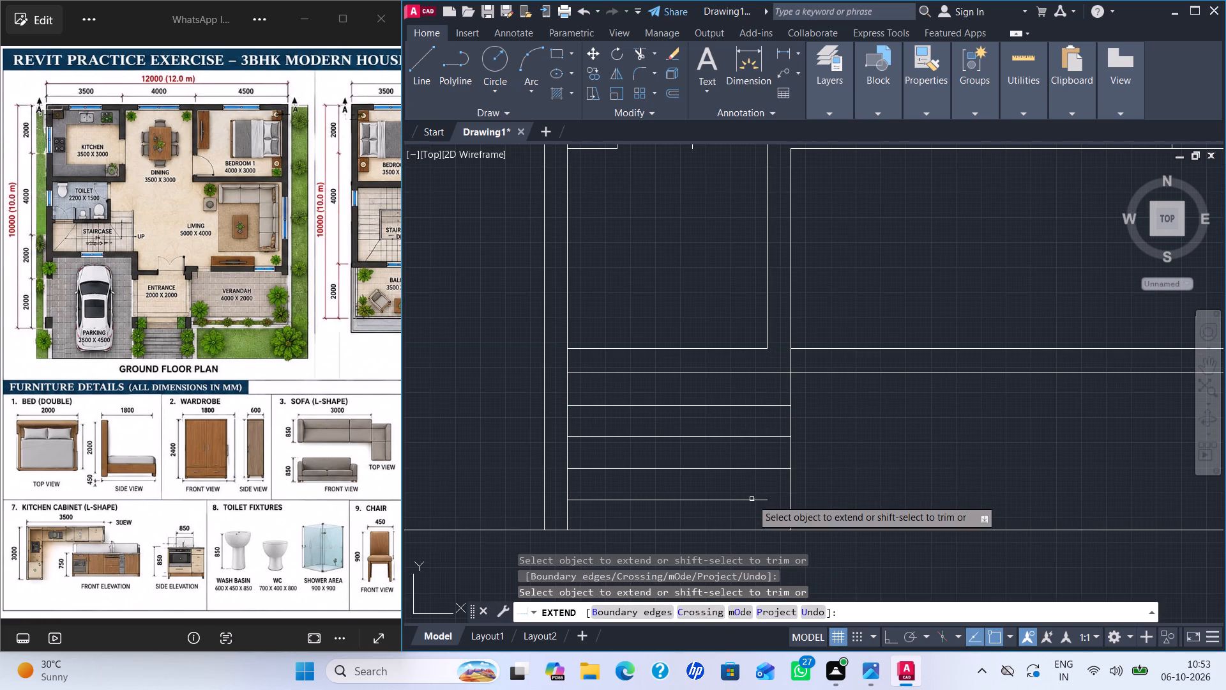
left_click(752, 500)
scroll(844, 468, "down", 2)
key("Escape")
key("Escape")
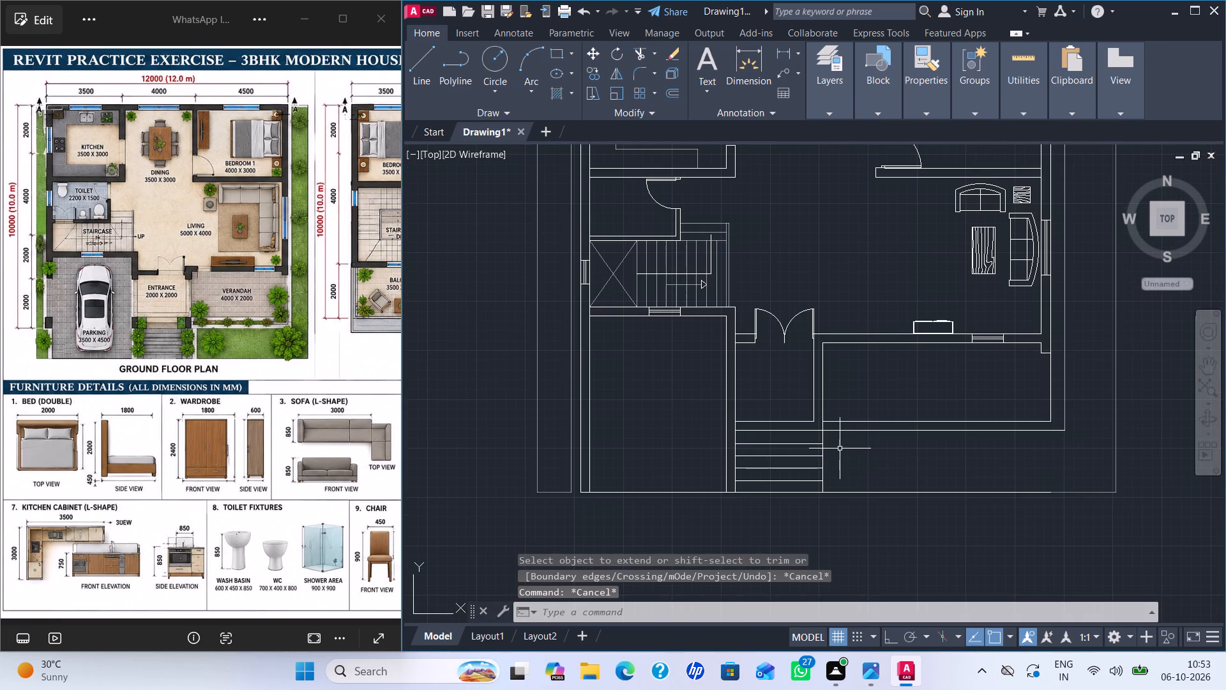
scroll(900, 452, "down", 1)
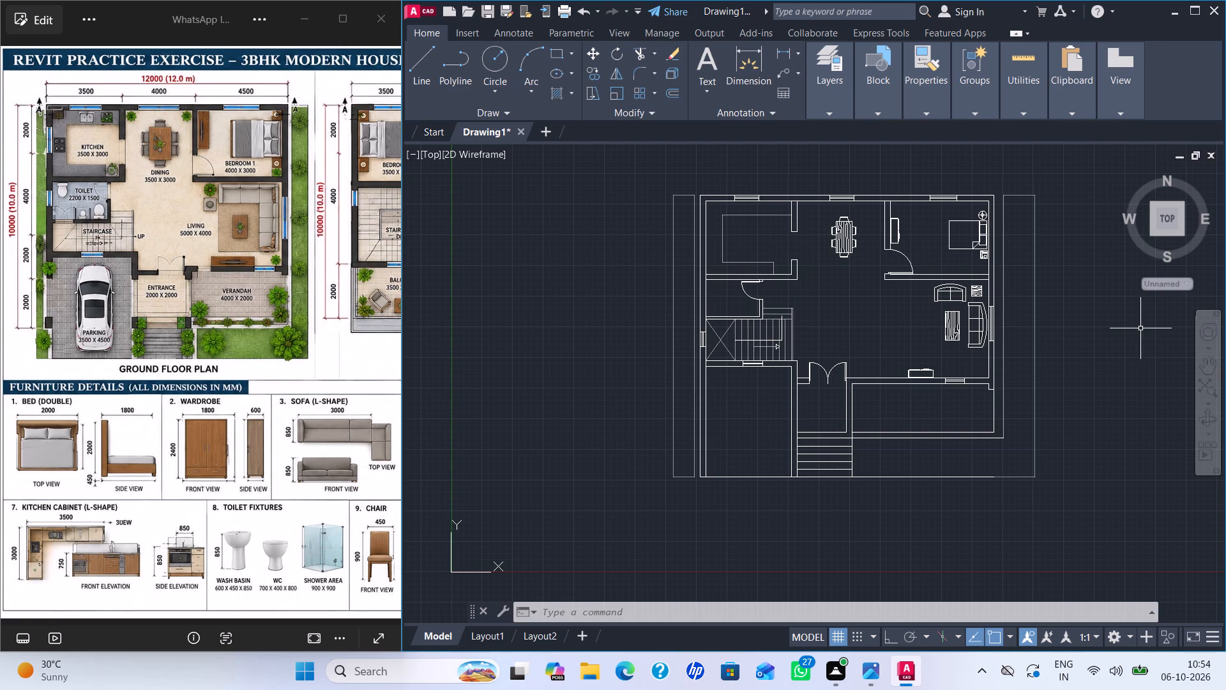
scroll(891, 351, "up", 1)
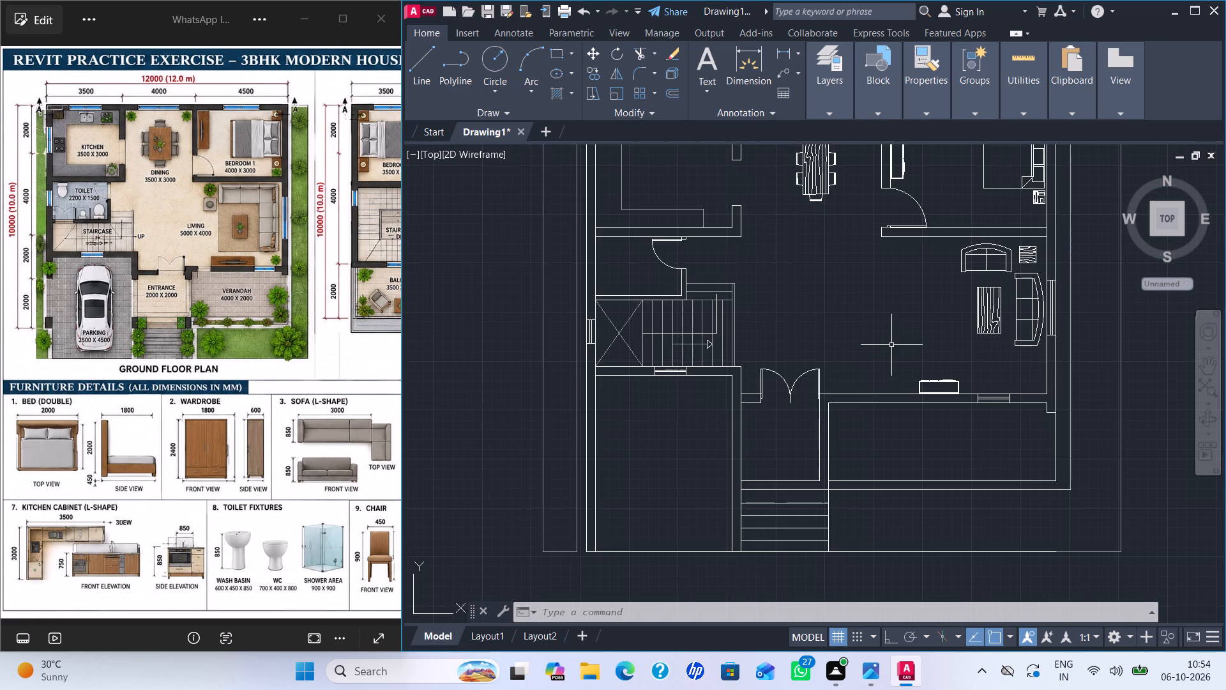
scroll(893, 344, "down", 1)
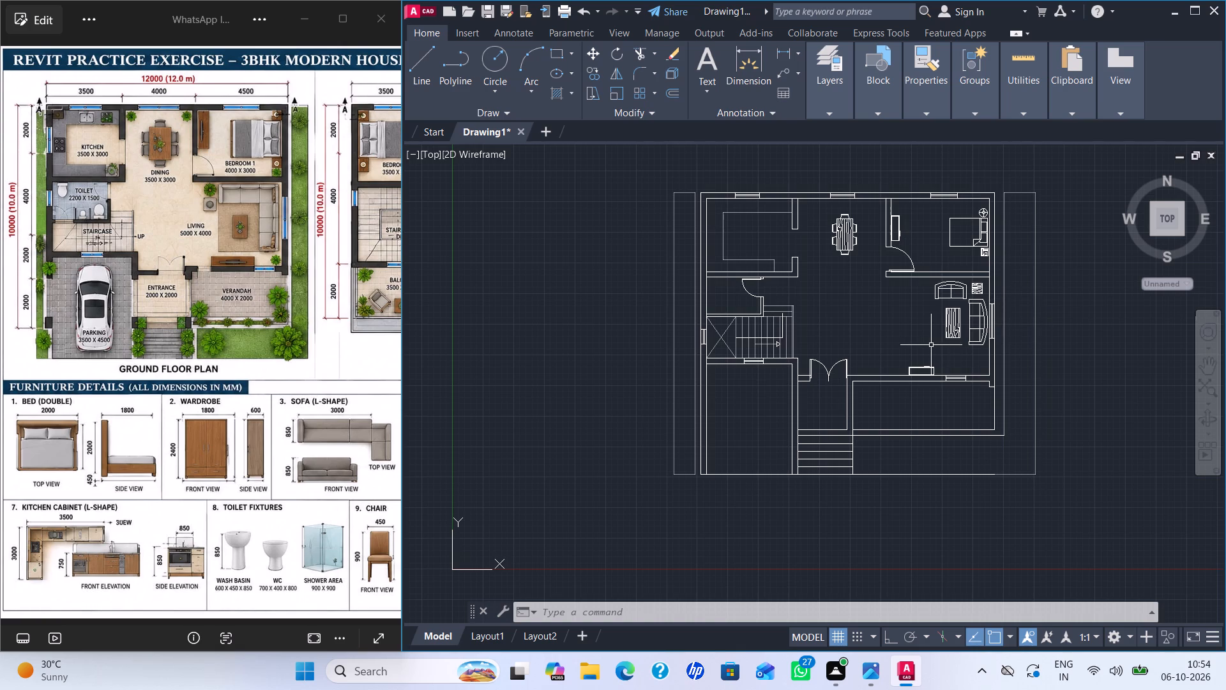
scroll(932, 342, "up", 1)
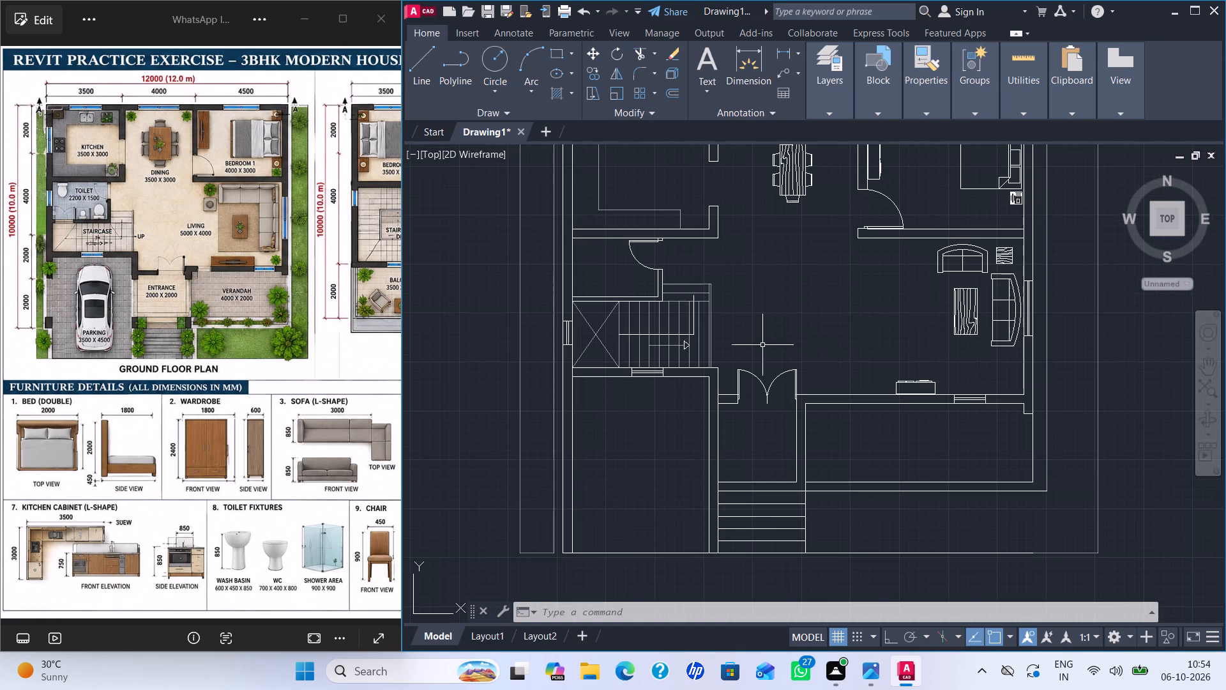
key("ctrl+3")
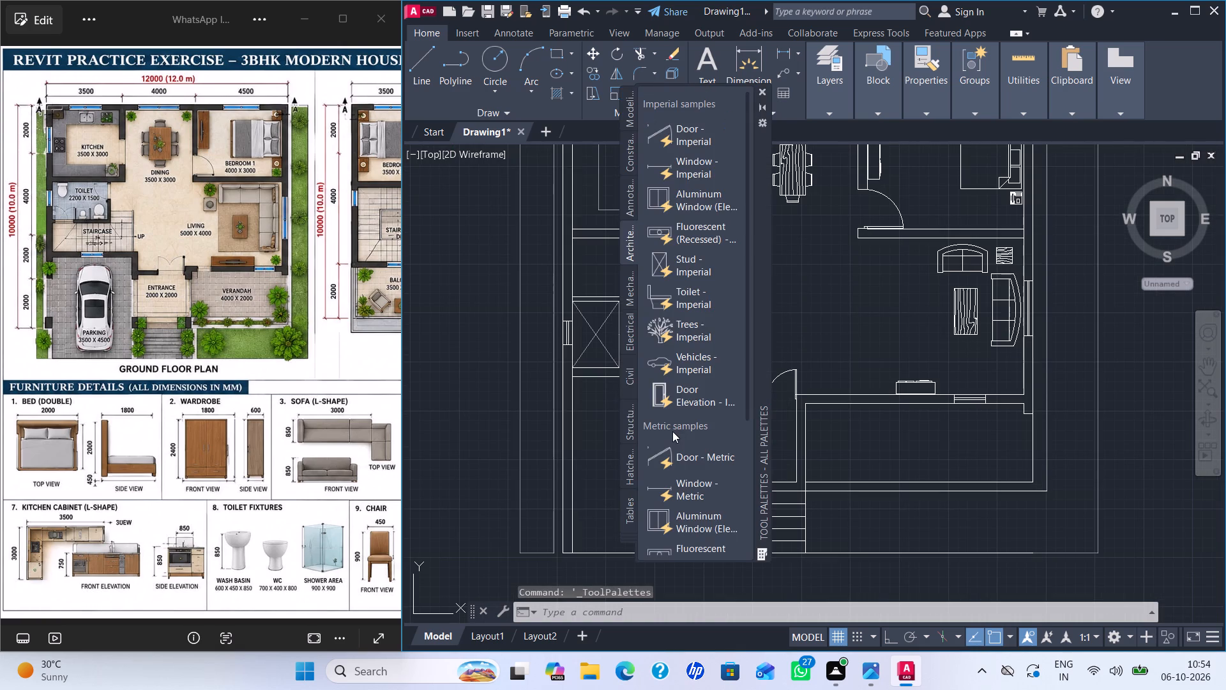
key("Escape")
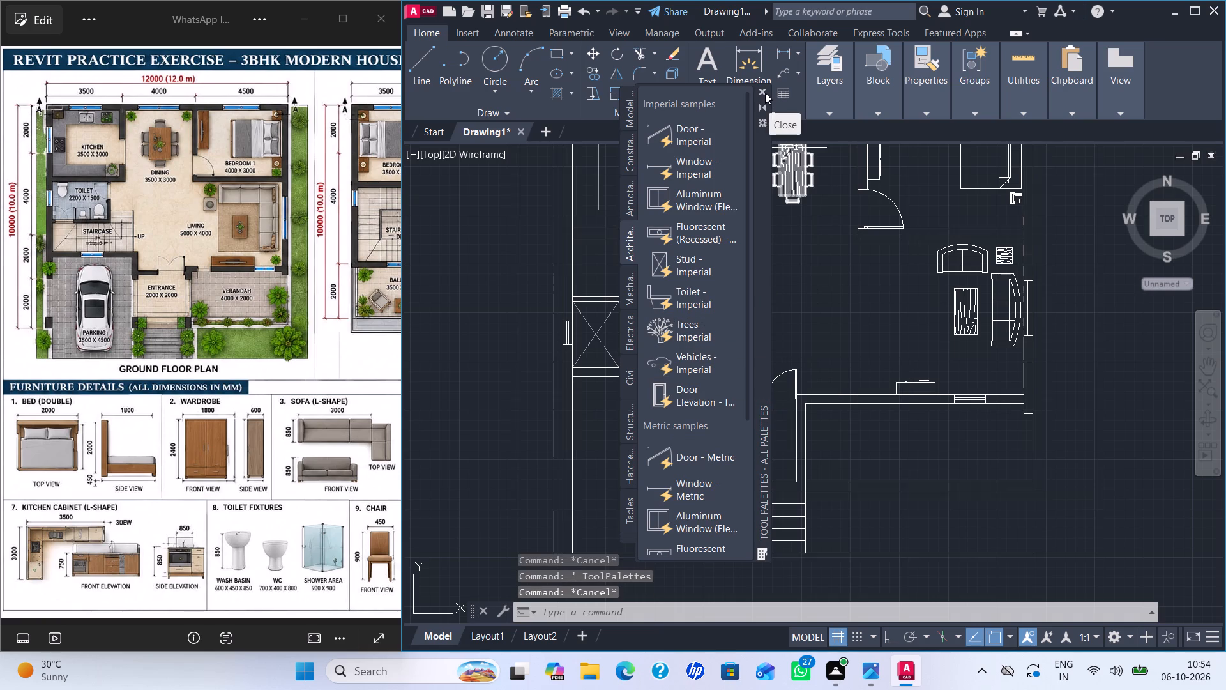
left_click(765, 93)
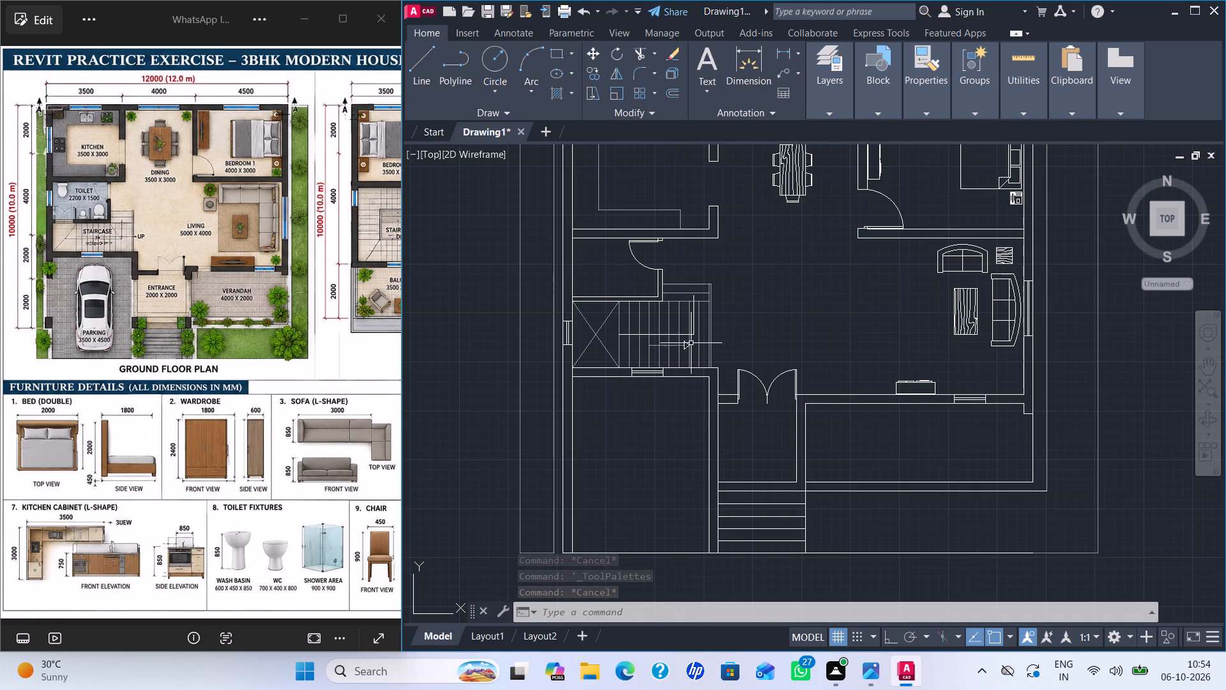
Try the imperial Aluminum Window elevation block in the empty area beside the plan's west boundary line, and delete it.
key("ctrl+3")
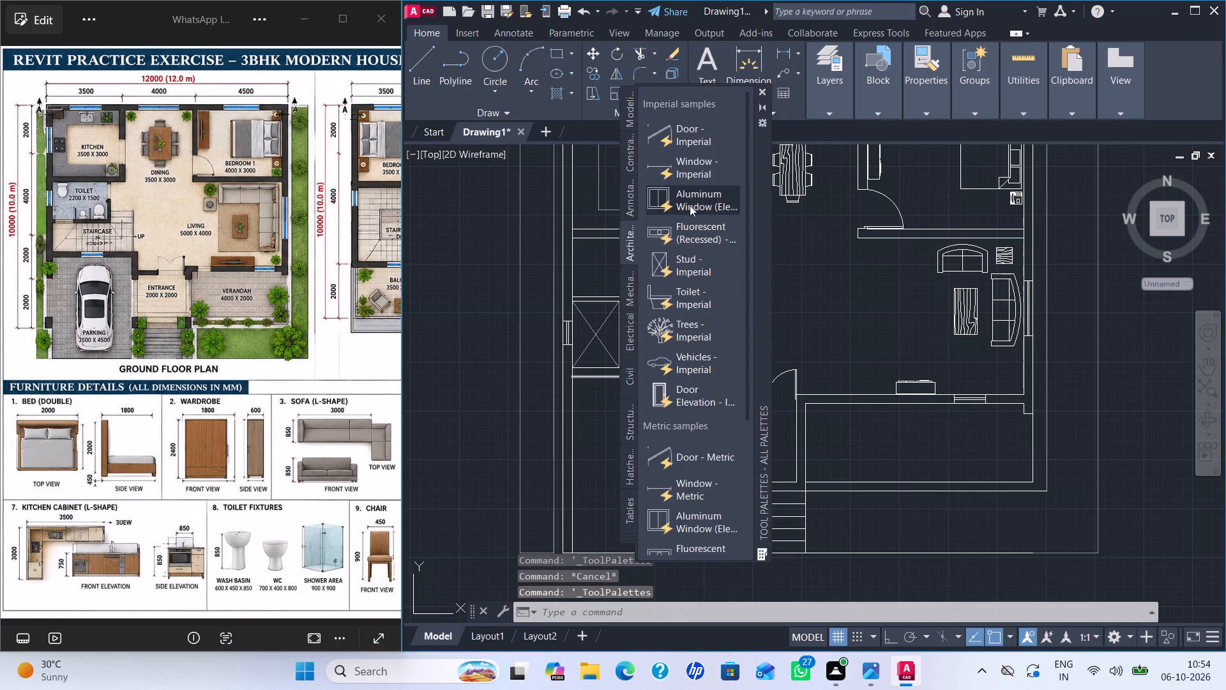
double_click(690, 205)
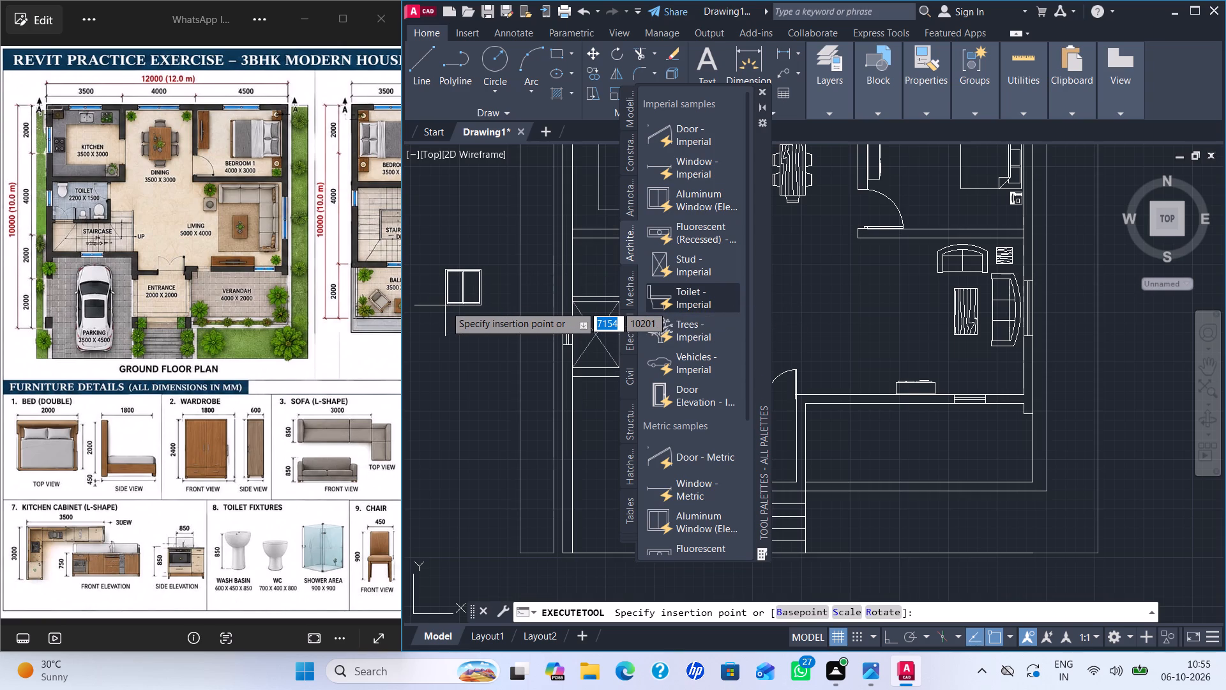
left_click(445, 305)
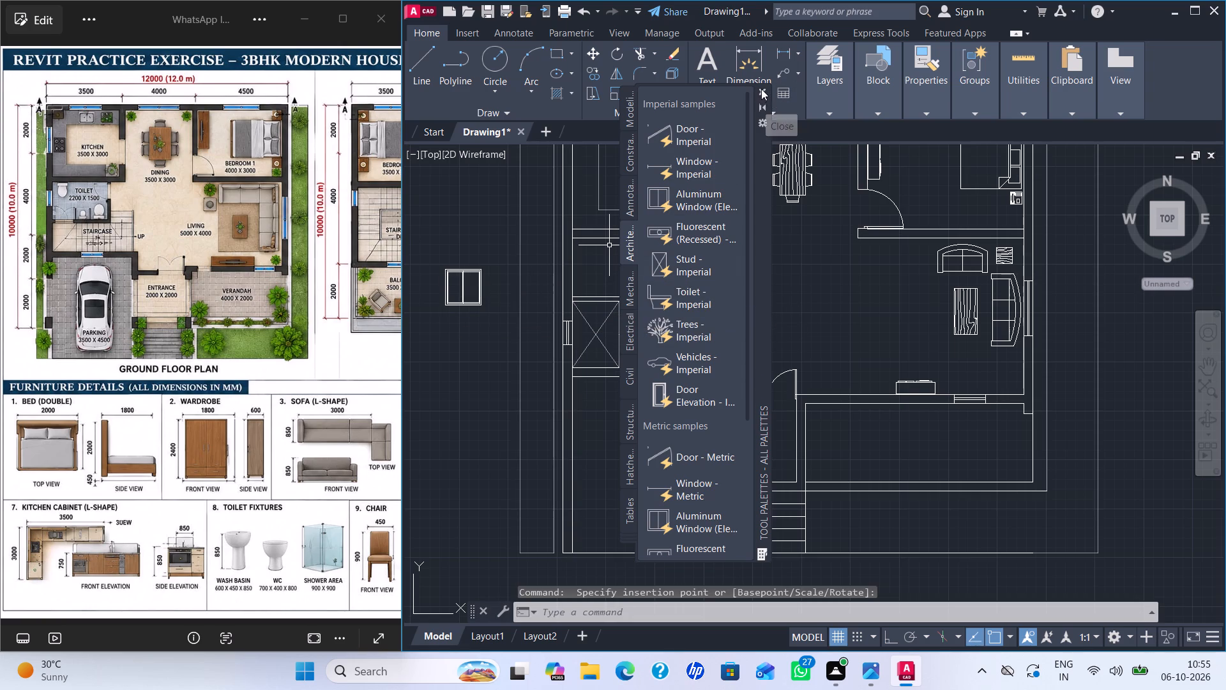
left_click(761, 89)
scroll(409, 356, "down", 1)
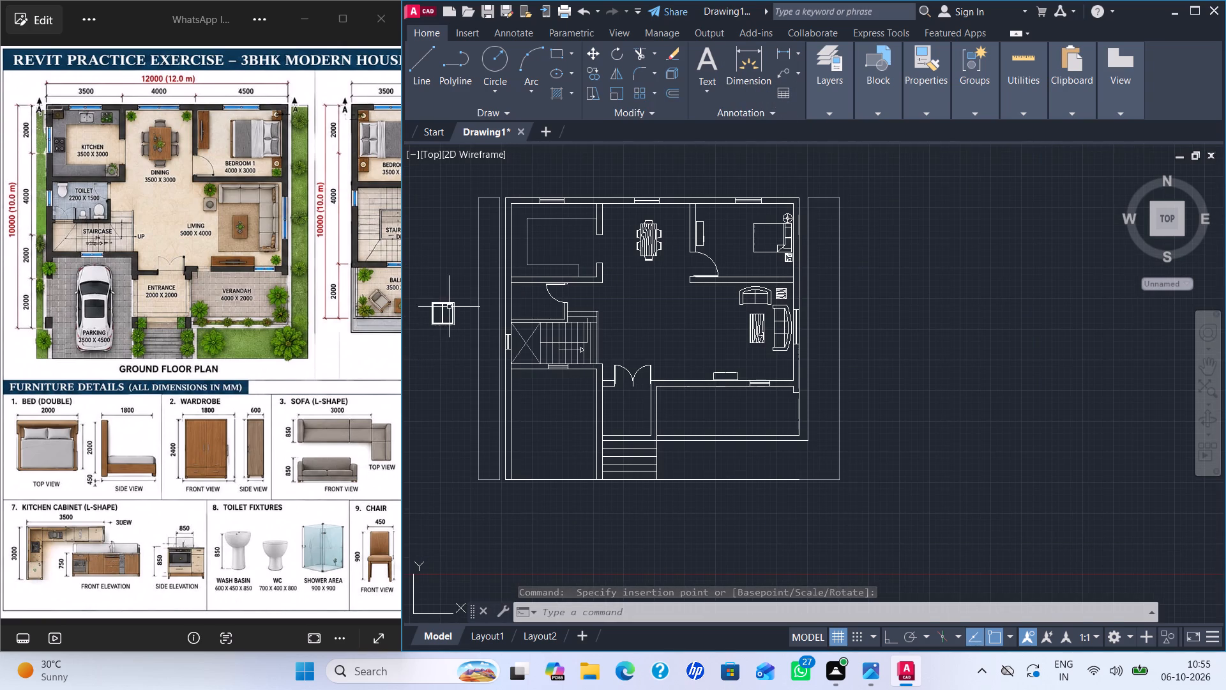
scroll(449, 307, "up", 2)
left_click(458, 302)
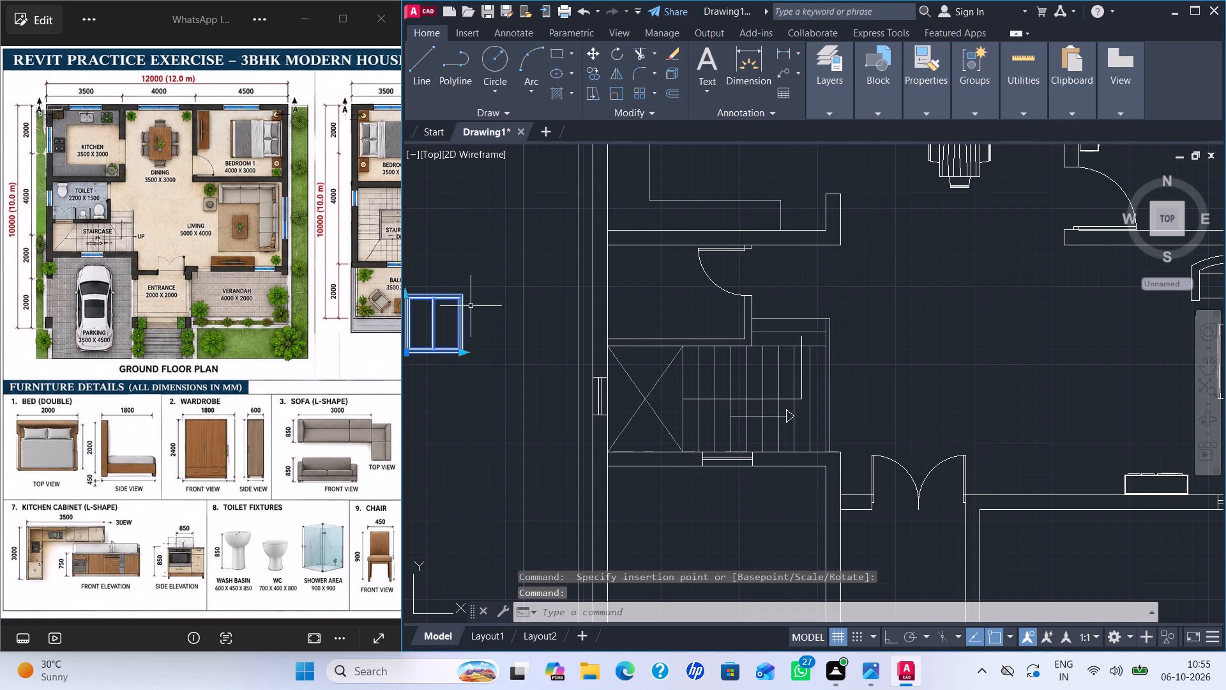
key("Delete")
Preview the imperial Fluorescent, Stud and Door Elevation sample blocks without placing them, and look through the metric architectural samples.
key("ctrl+3")
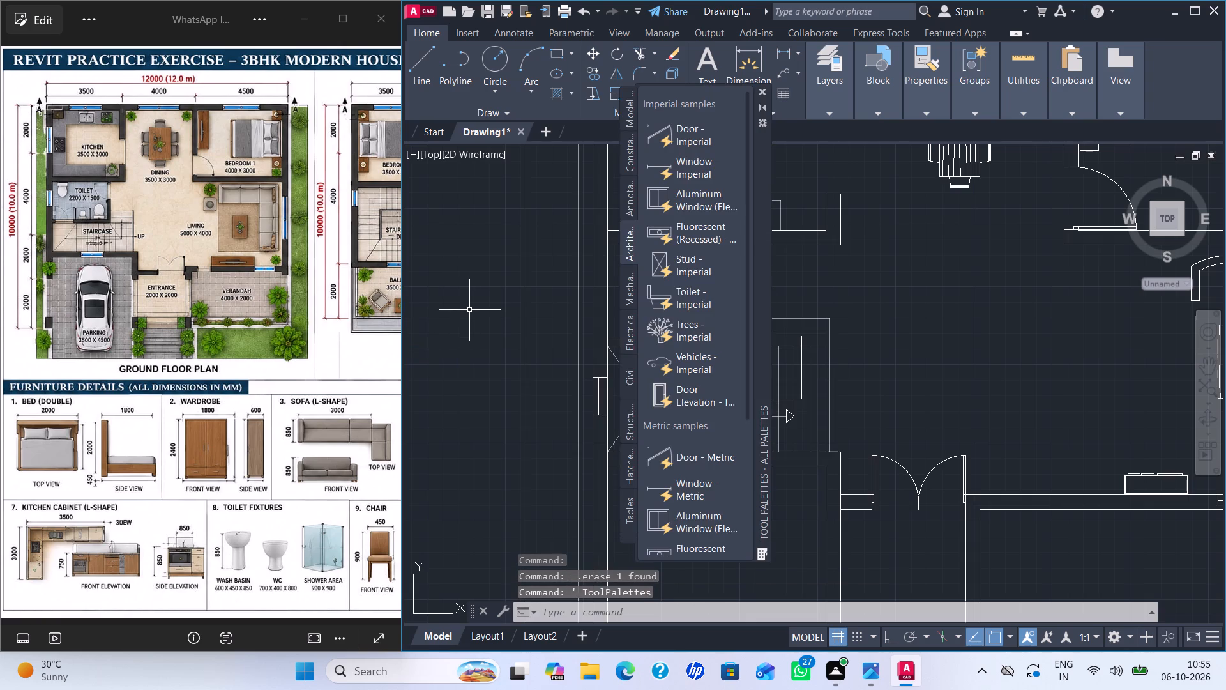
double_click(704, 236)
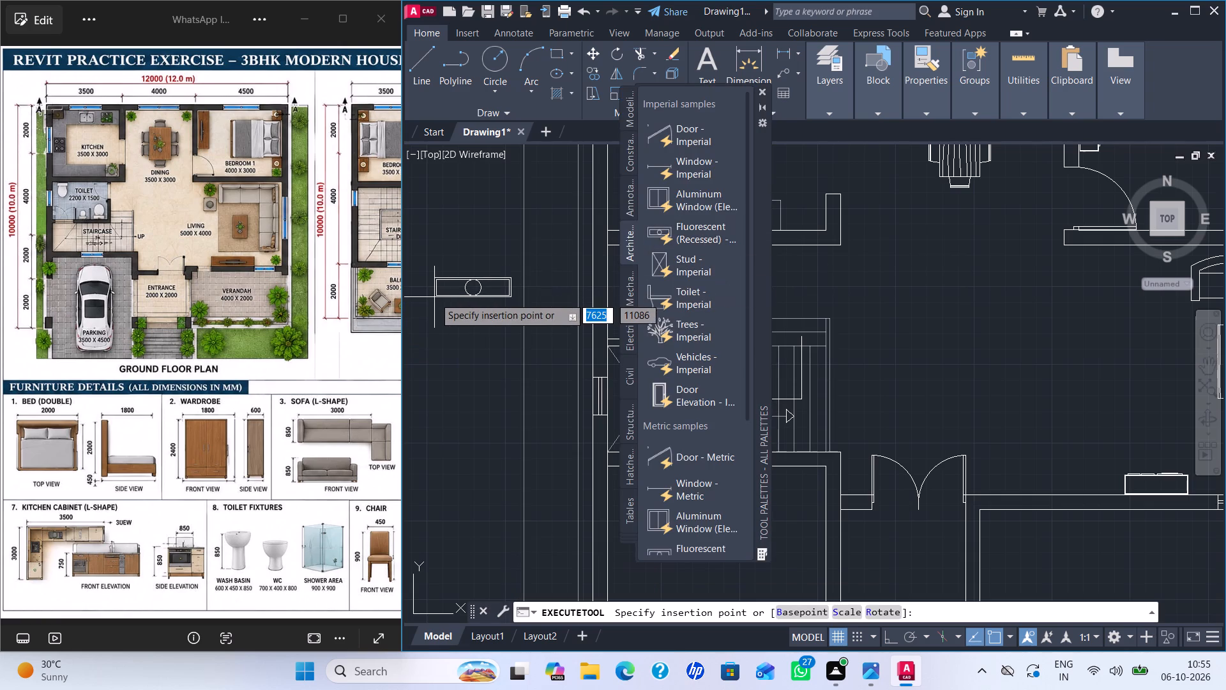
key("Escape")
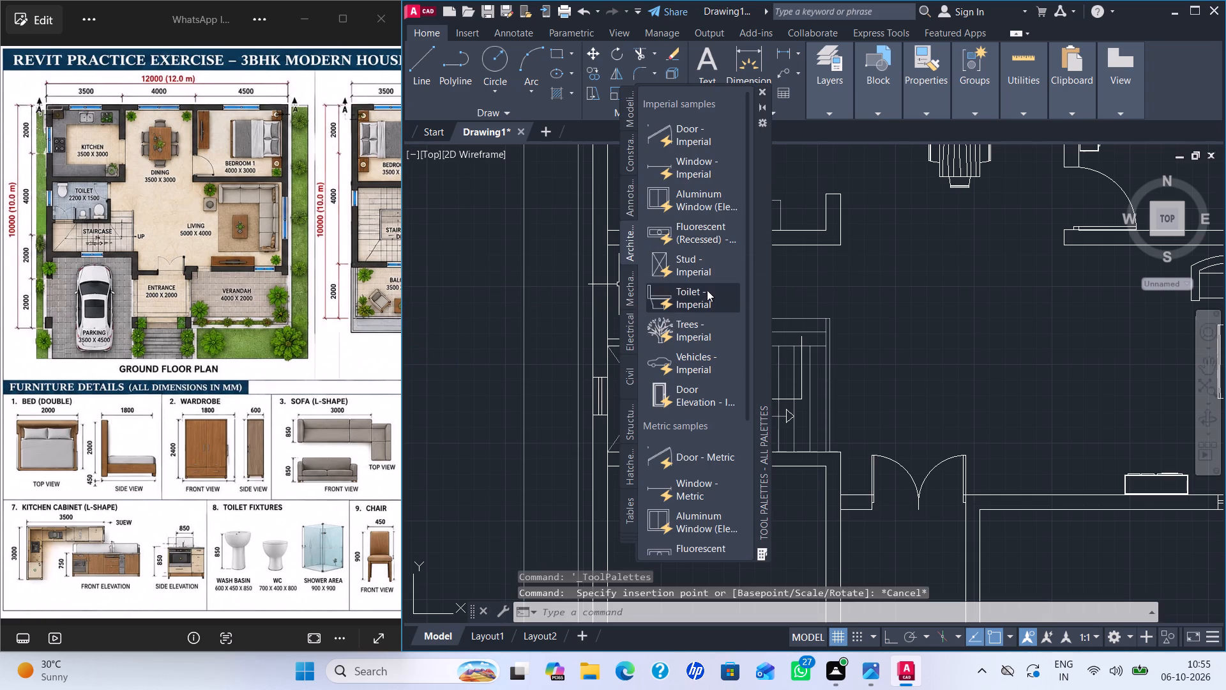
double_click(703, 273)
scroll(441, 332, "up", 3)
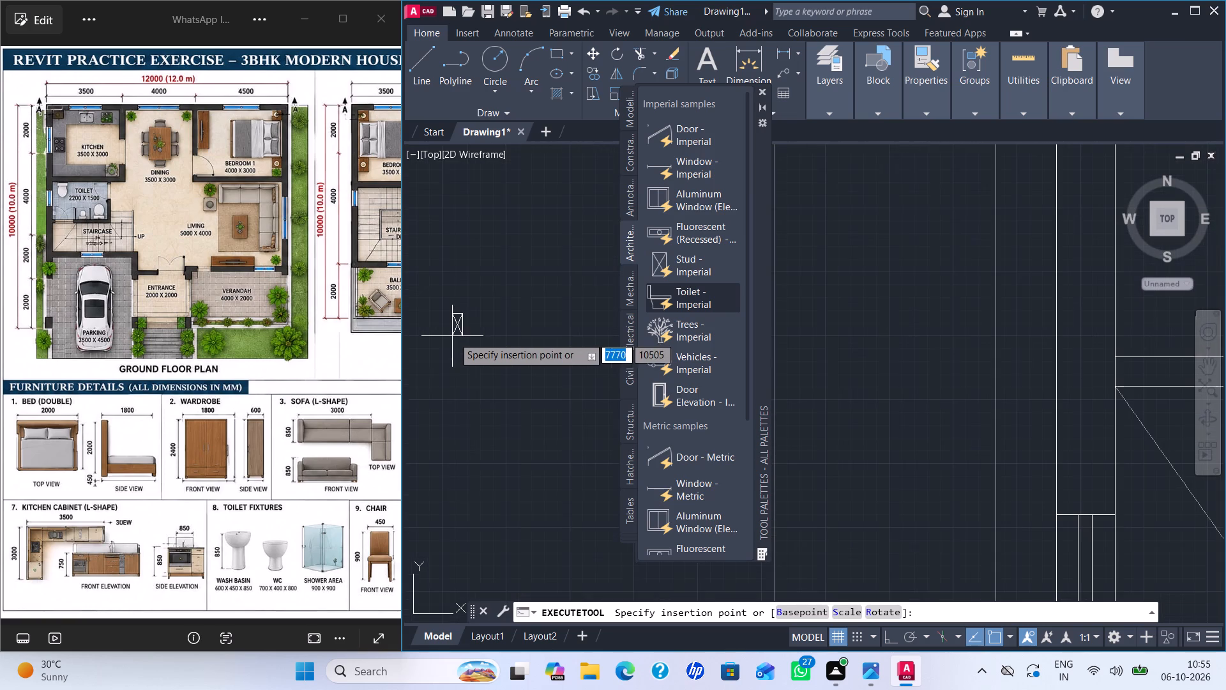
key("Escape")
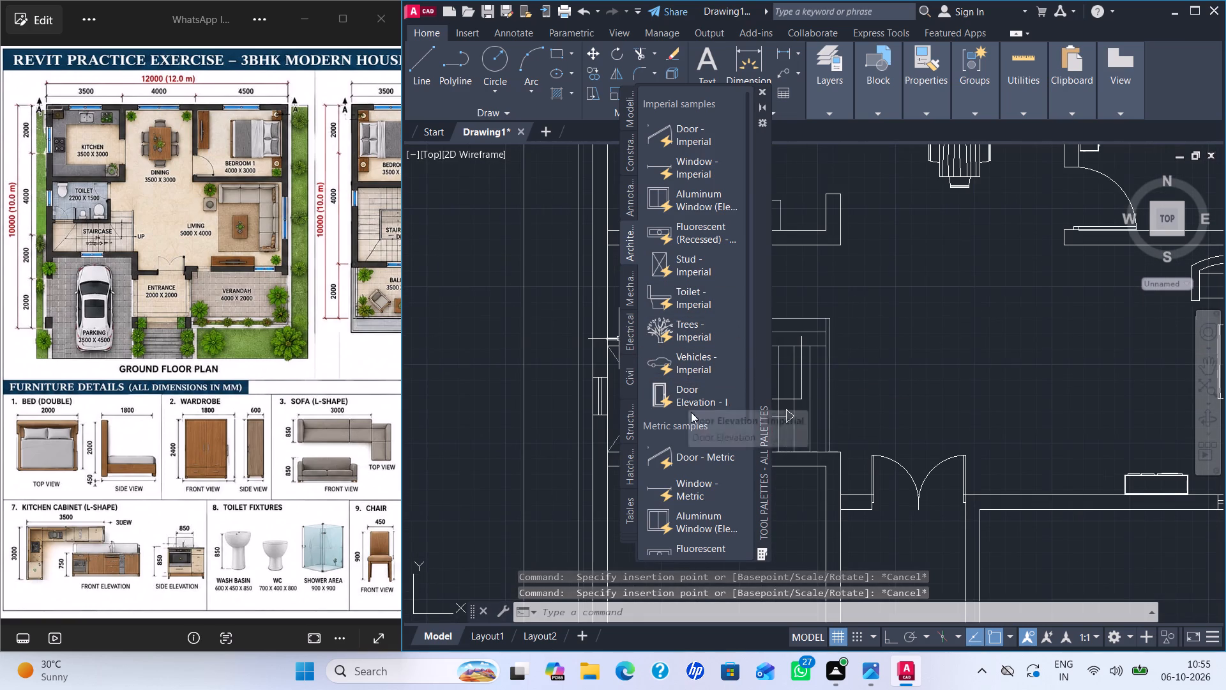
double_click(690, 397)
key("Escape")
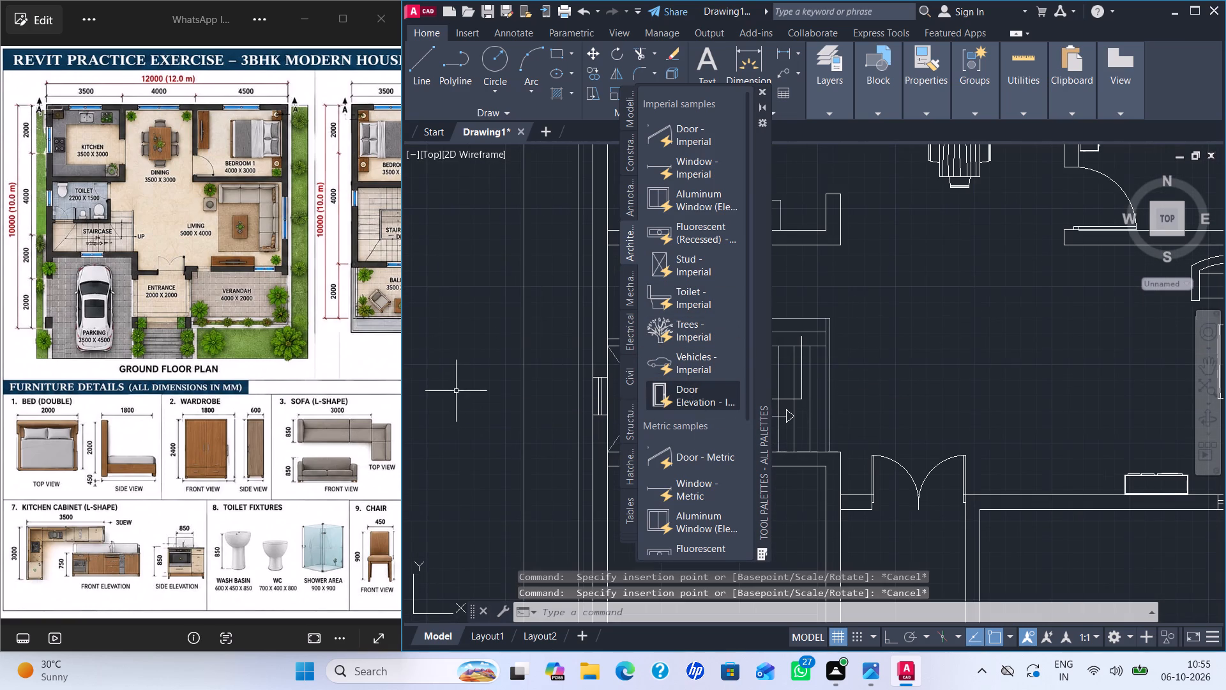
scroll(699, 445, "down", 8)
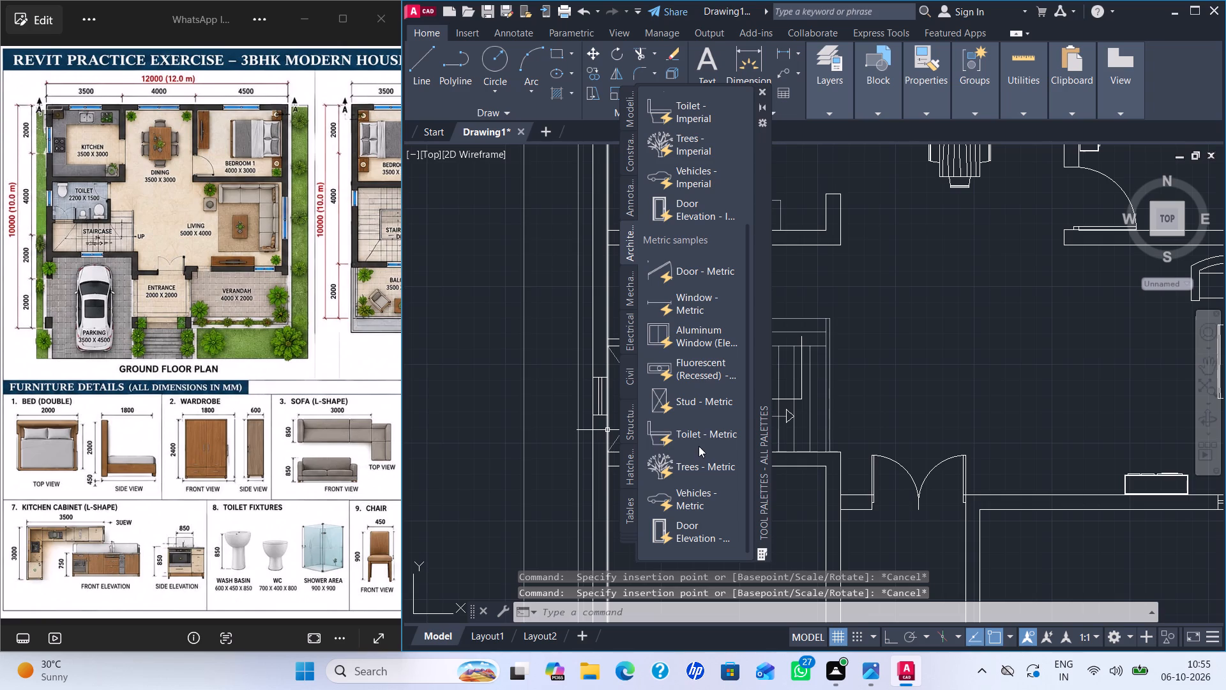
left_click(761, 89)
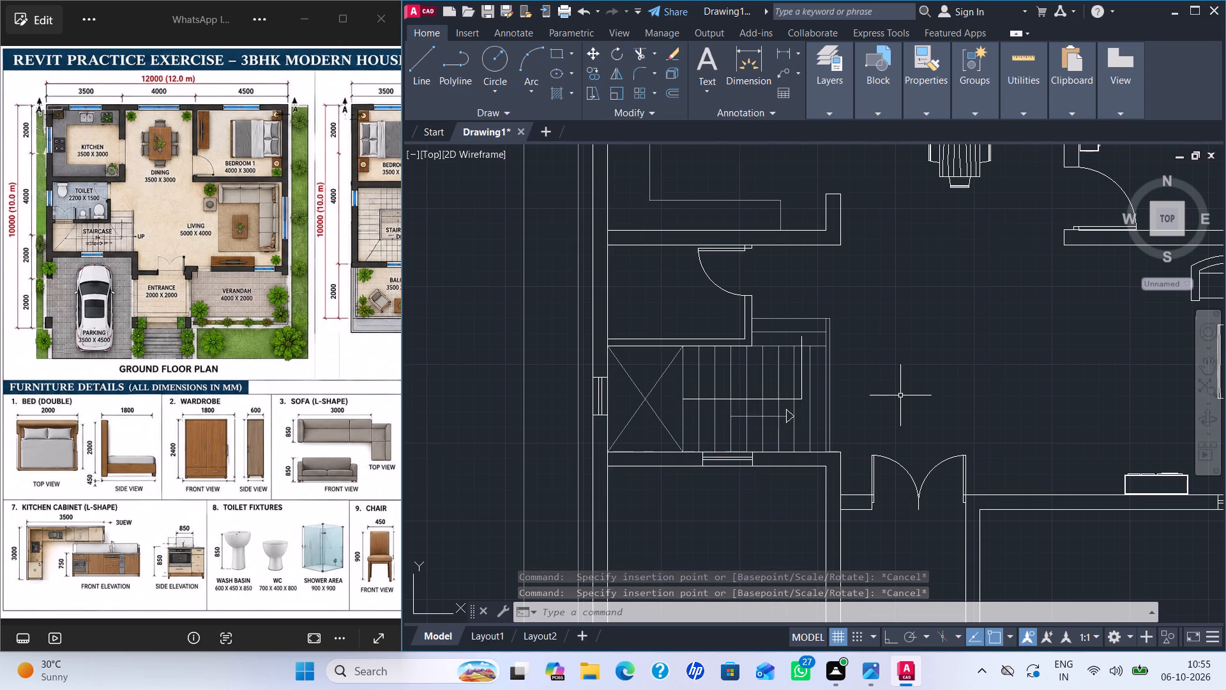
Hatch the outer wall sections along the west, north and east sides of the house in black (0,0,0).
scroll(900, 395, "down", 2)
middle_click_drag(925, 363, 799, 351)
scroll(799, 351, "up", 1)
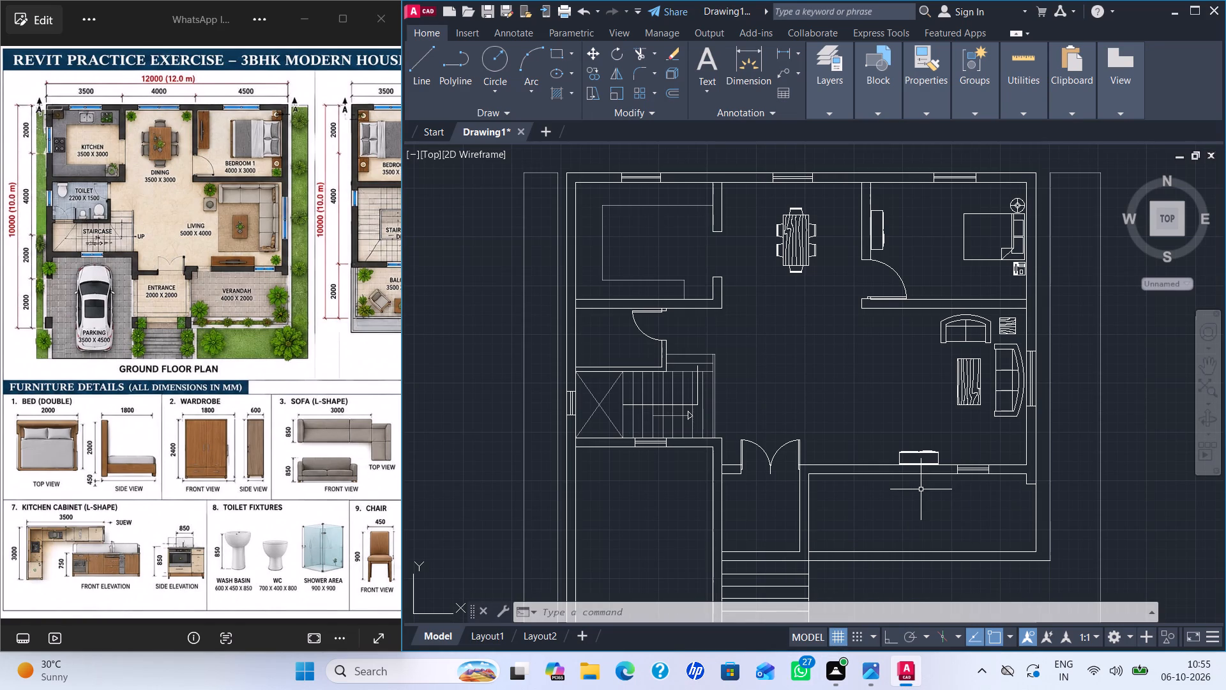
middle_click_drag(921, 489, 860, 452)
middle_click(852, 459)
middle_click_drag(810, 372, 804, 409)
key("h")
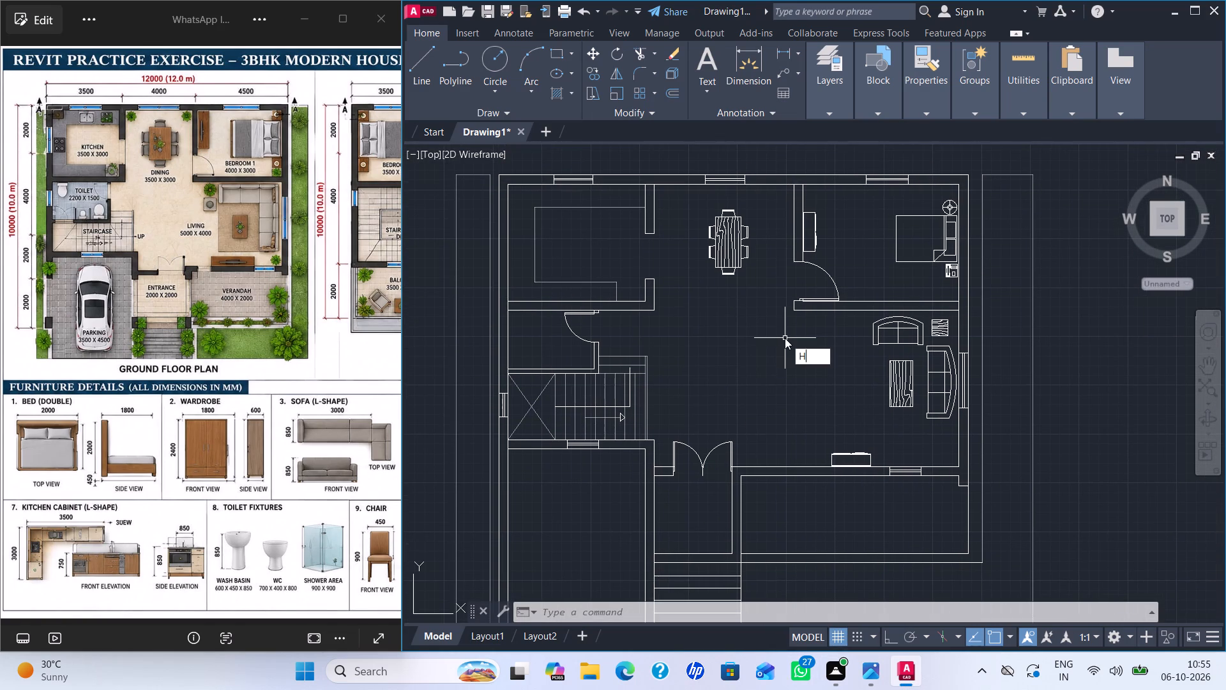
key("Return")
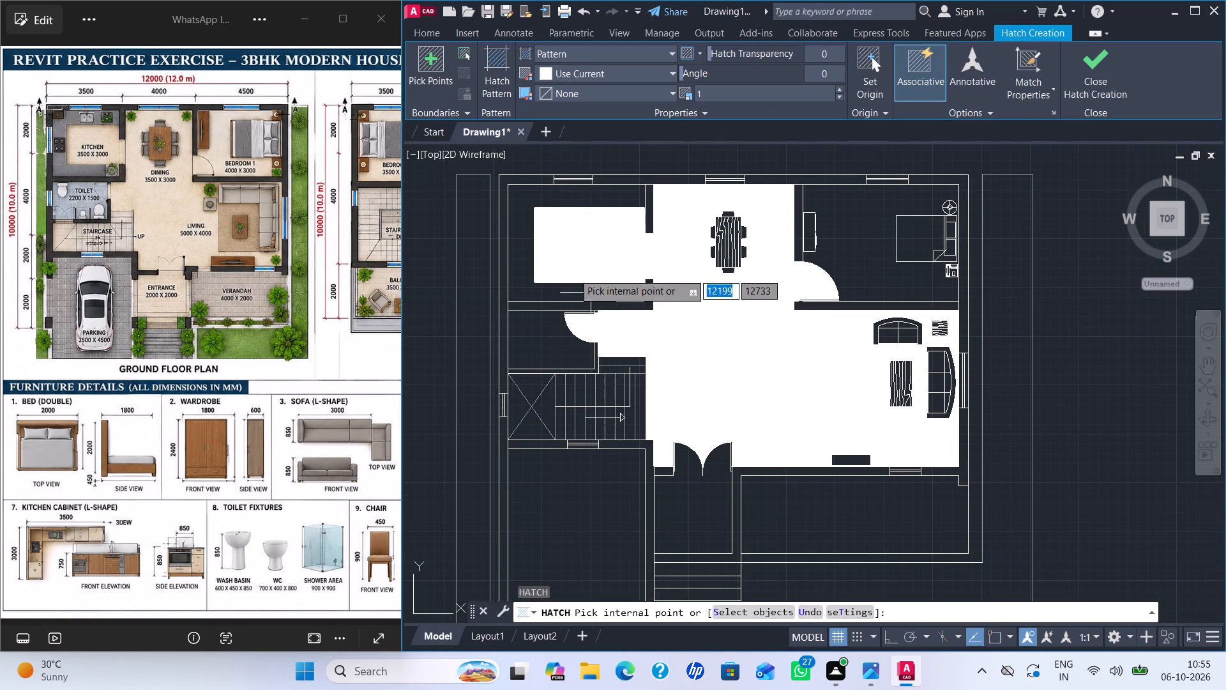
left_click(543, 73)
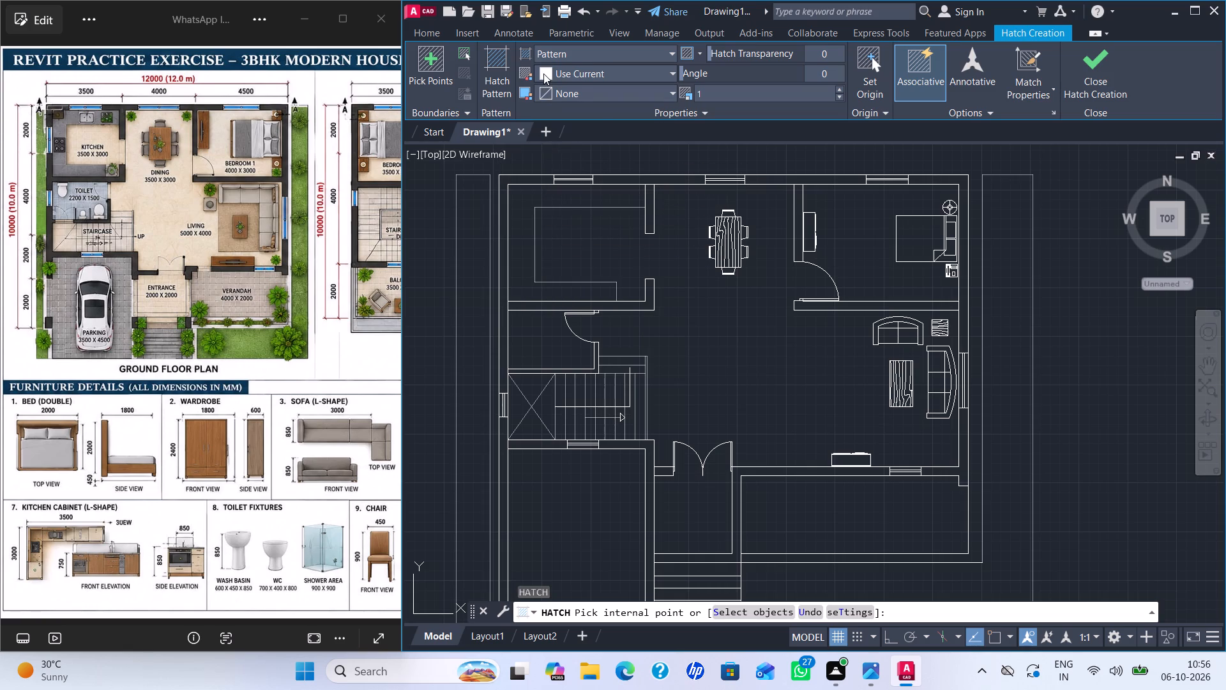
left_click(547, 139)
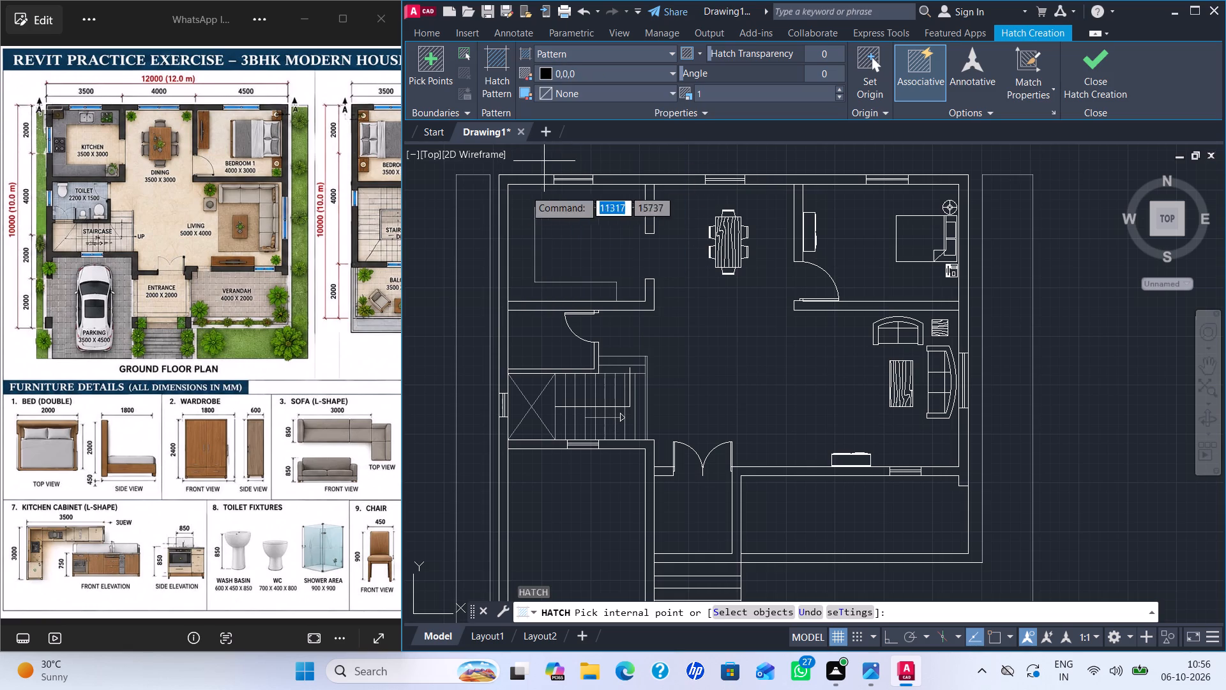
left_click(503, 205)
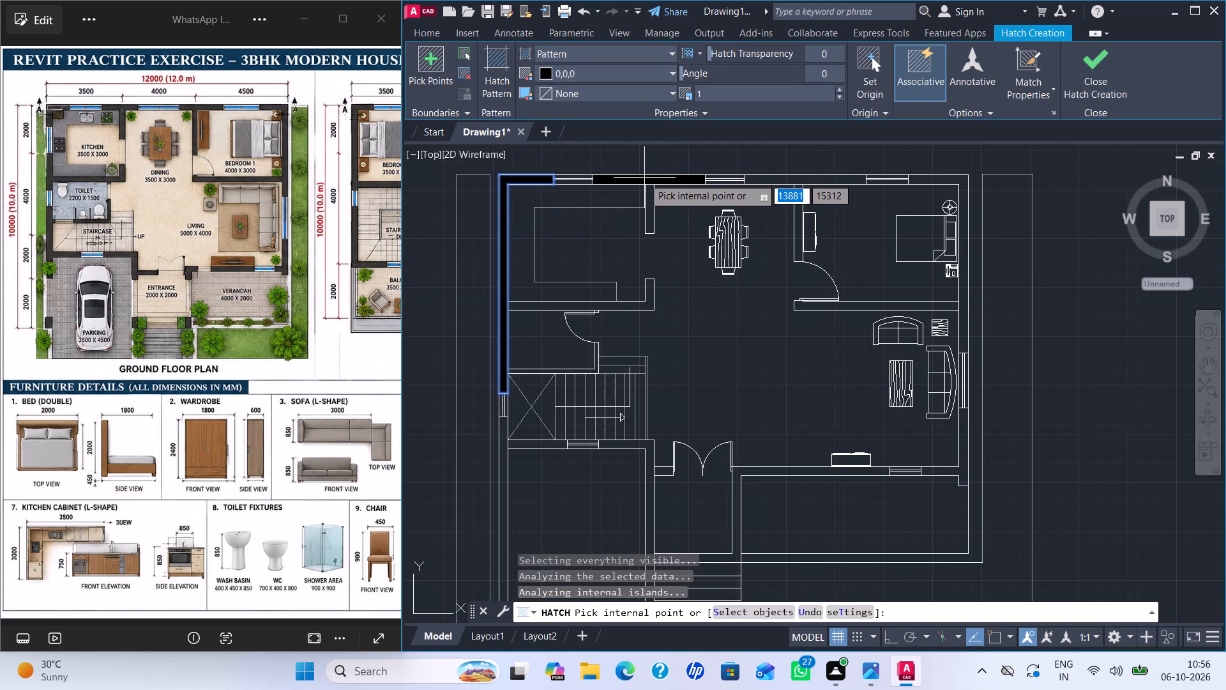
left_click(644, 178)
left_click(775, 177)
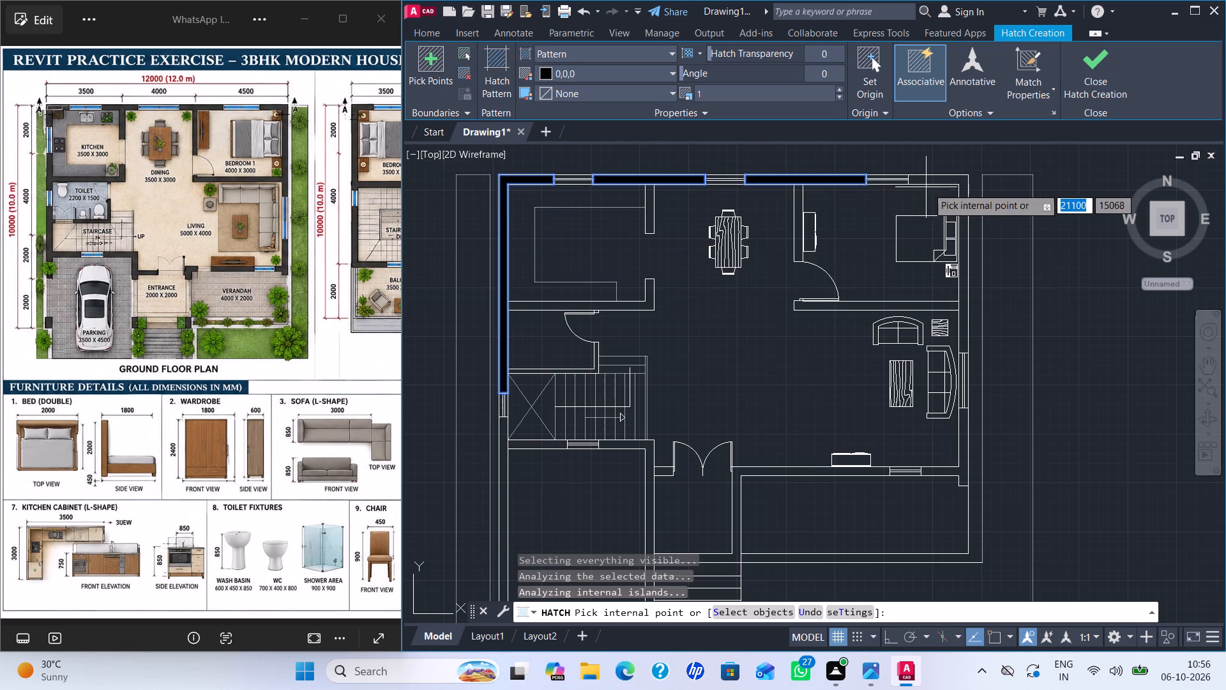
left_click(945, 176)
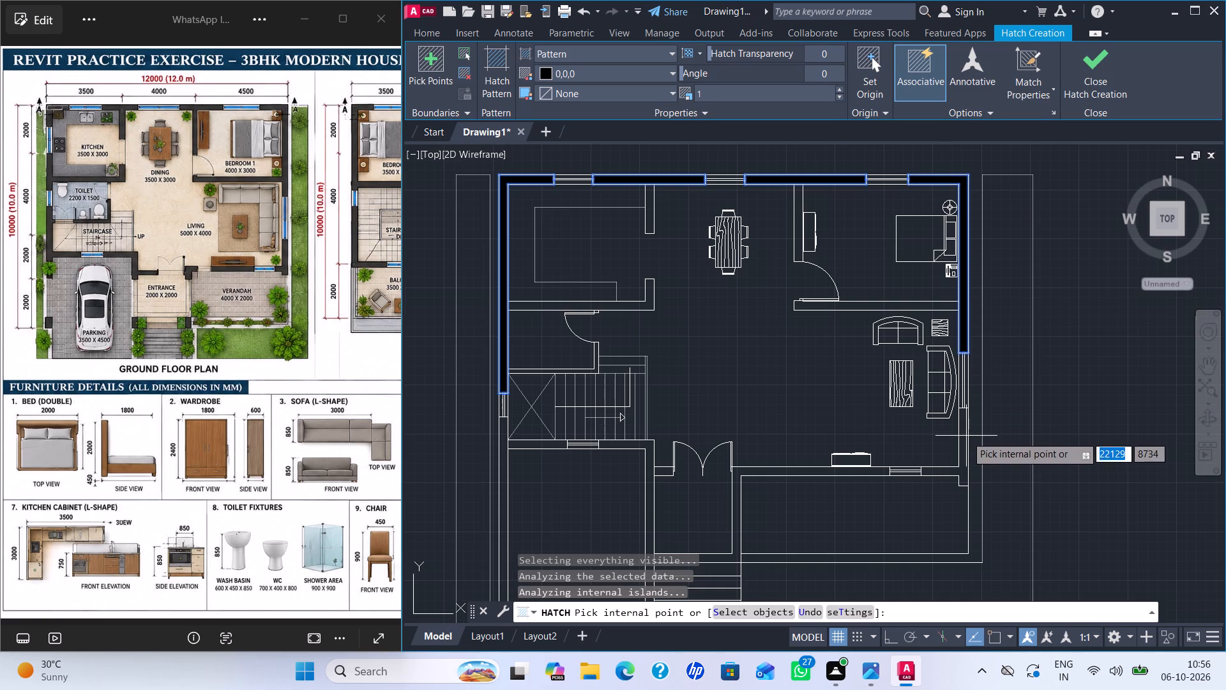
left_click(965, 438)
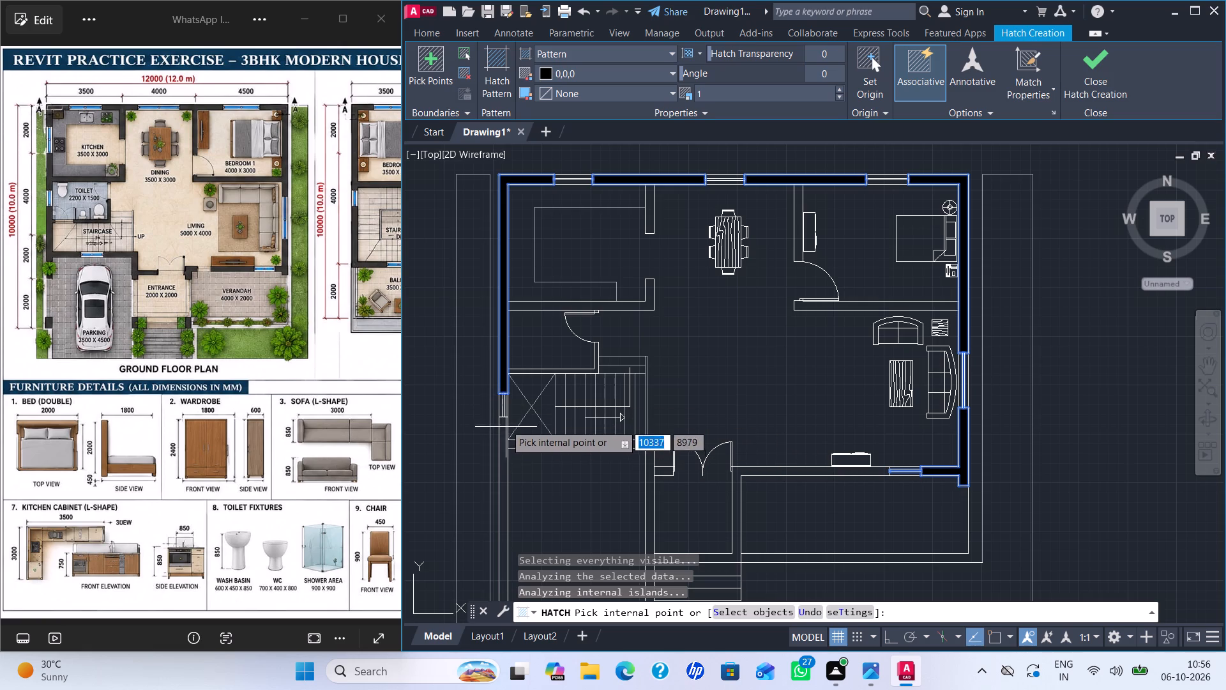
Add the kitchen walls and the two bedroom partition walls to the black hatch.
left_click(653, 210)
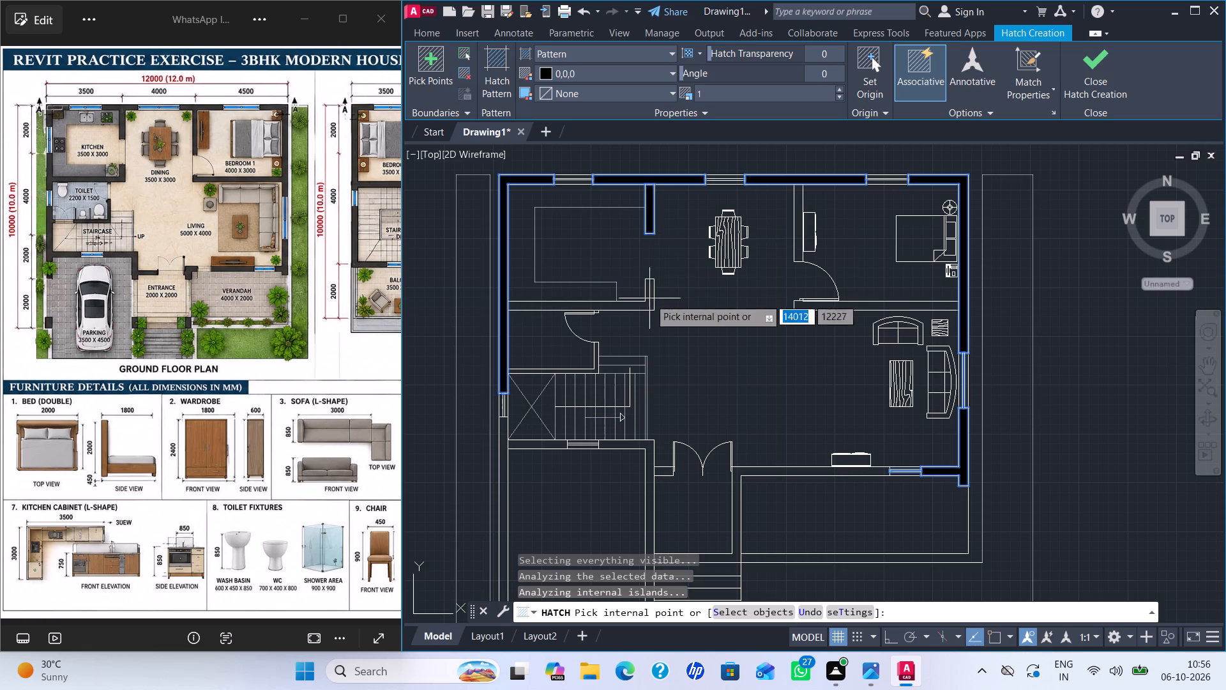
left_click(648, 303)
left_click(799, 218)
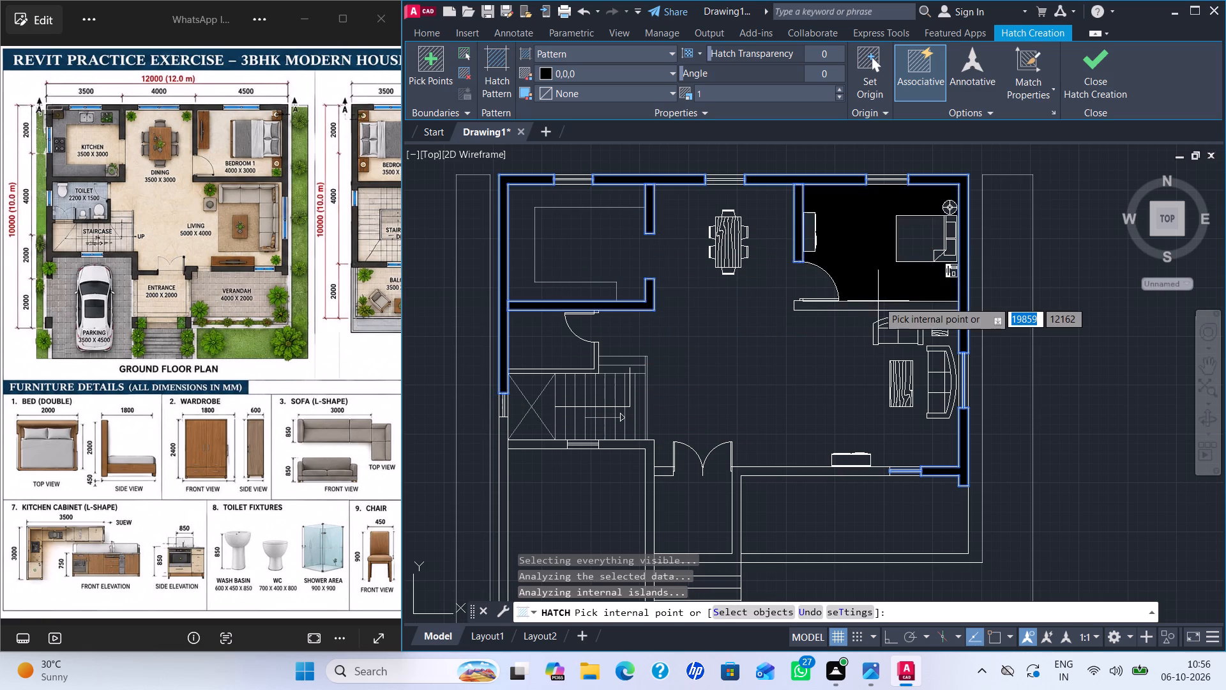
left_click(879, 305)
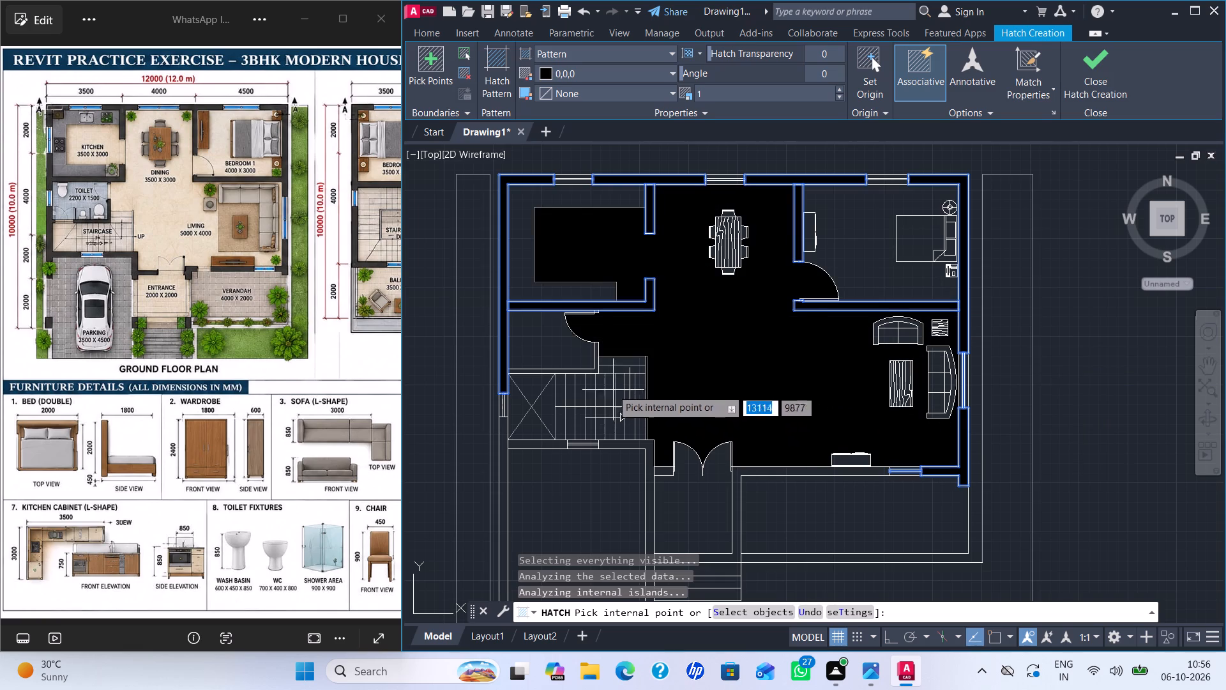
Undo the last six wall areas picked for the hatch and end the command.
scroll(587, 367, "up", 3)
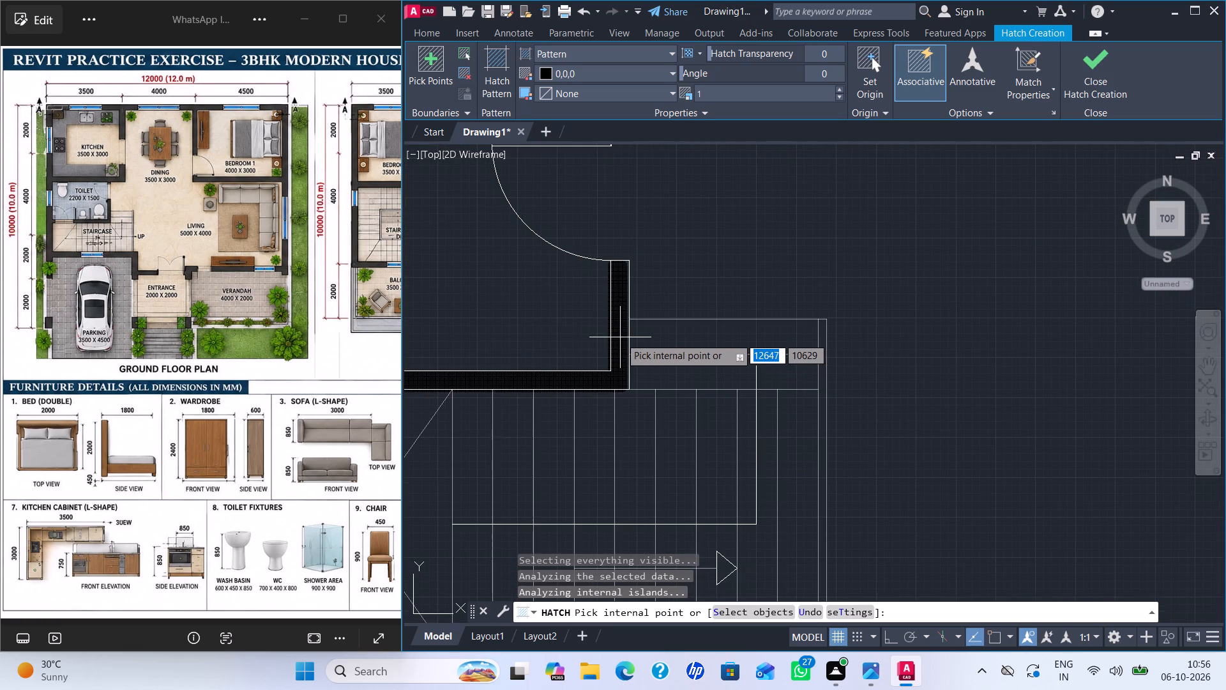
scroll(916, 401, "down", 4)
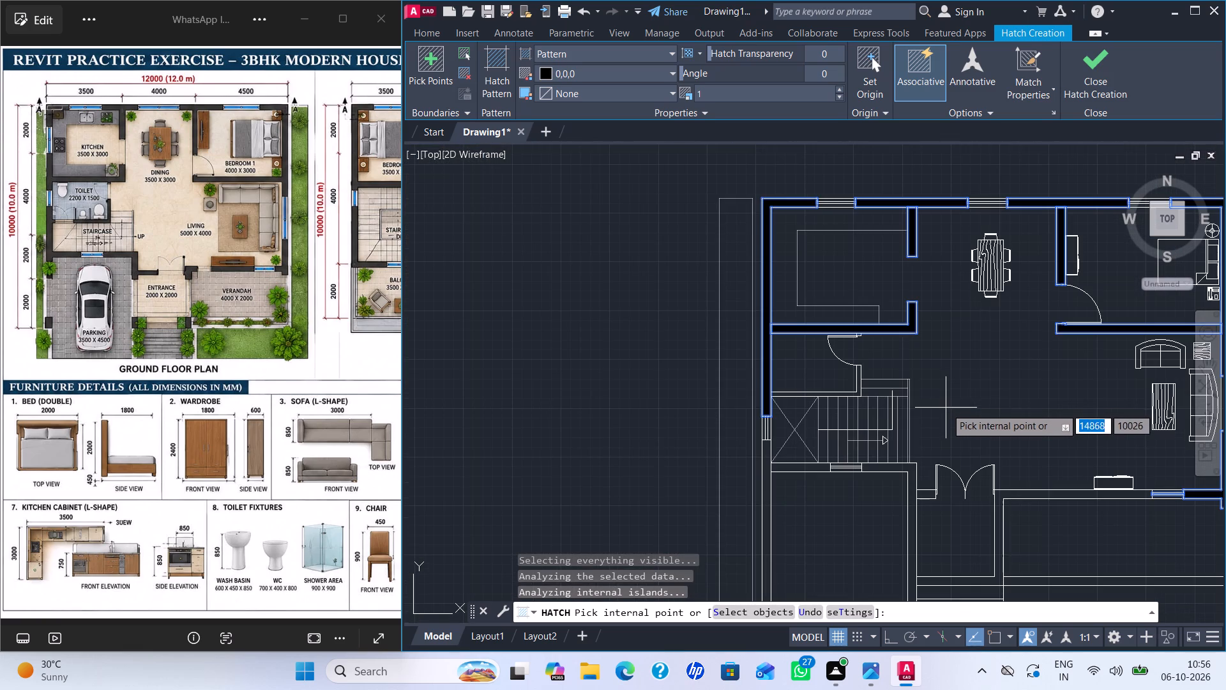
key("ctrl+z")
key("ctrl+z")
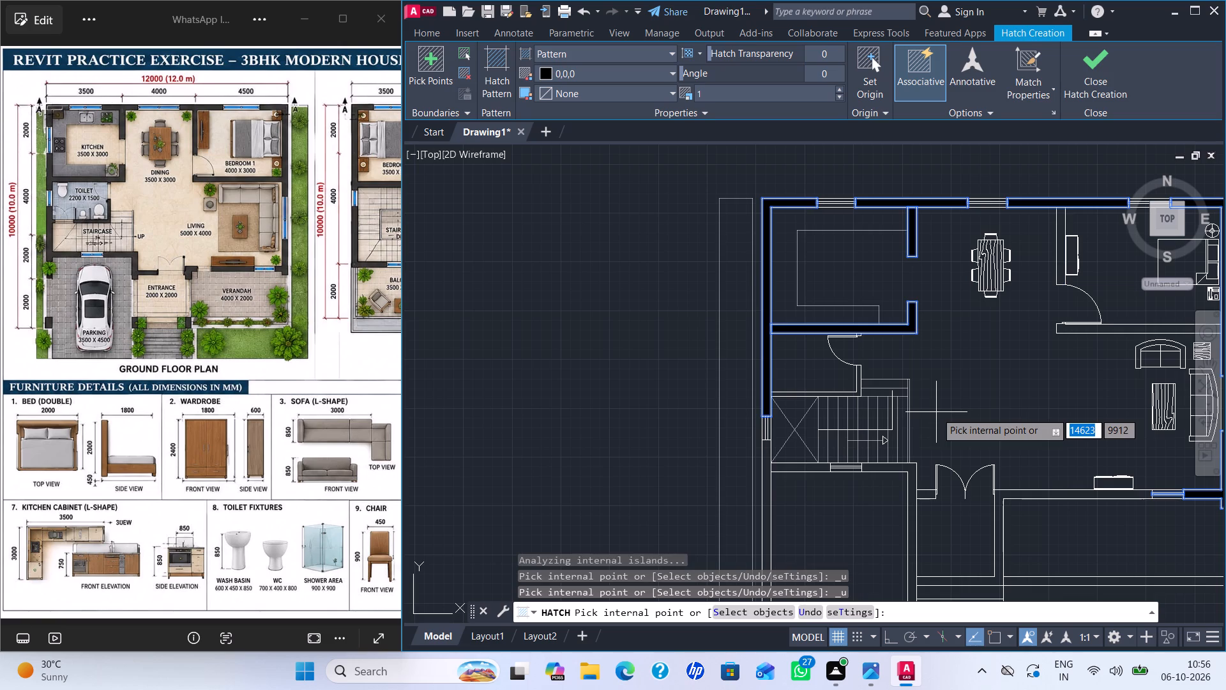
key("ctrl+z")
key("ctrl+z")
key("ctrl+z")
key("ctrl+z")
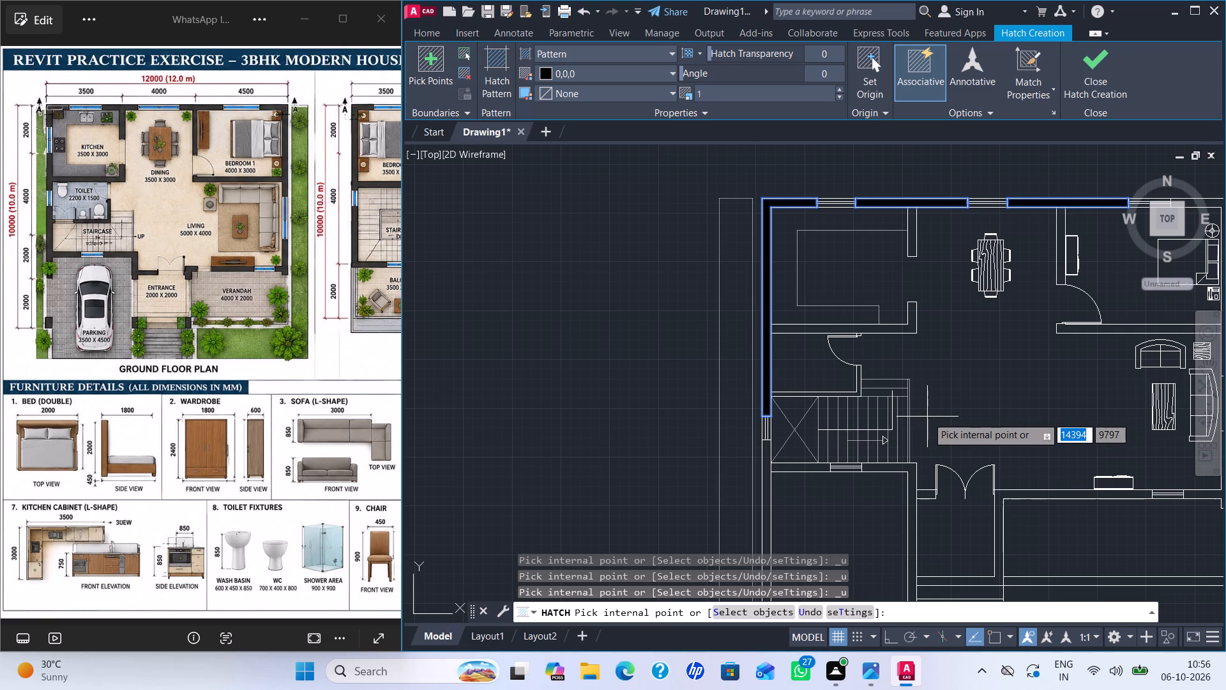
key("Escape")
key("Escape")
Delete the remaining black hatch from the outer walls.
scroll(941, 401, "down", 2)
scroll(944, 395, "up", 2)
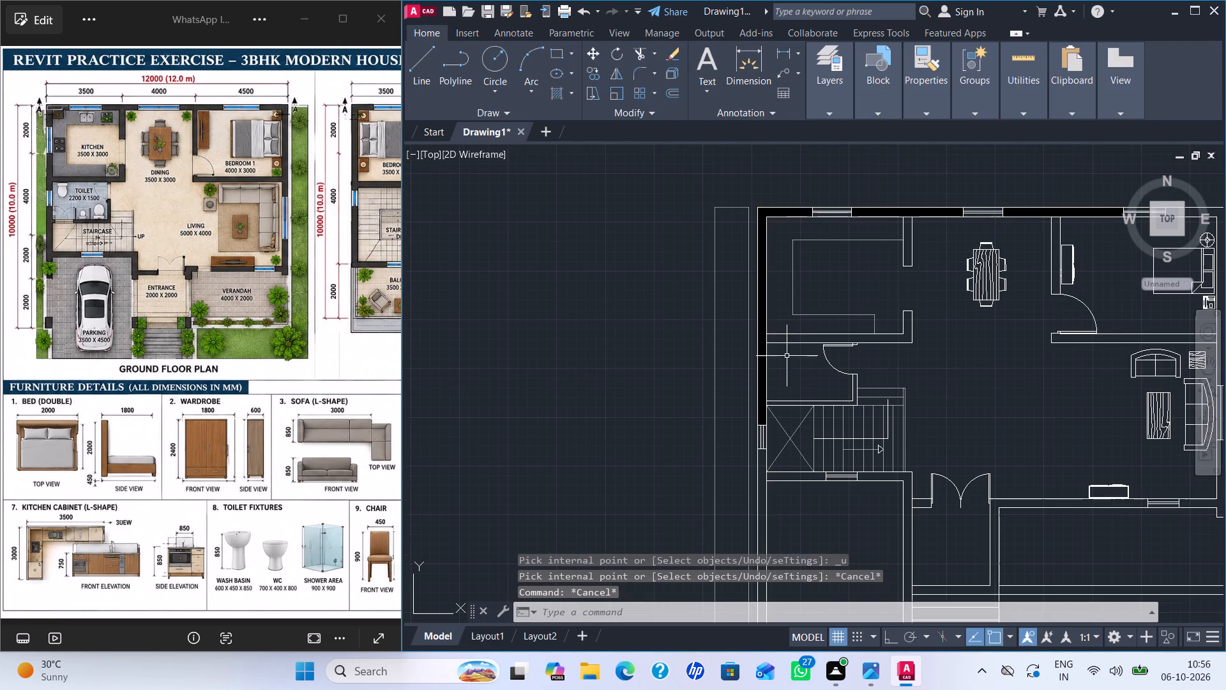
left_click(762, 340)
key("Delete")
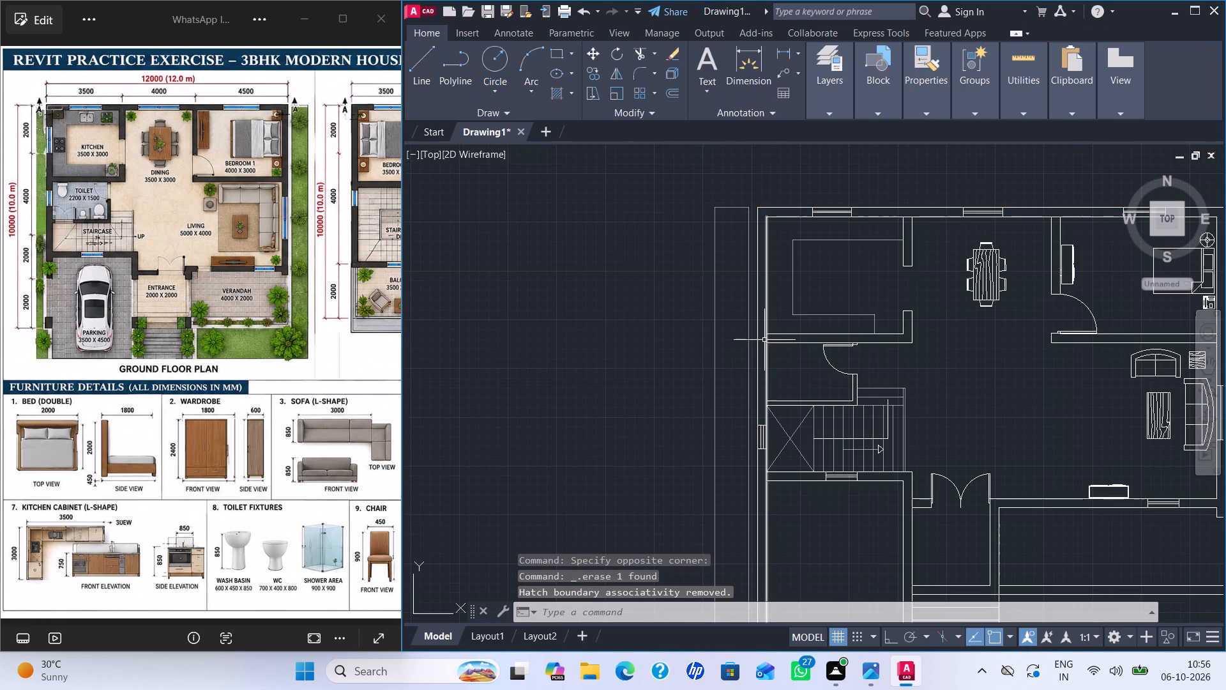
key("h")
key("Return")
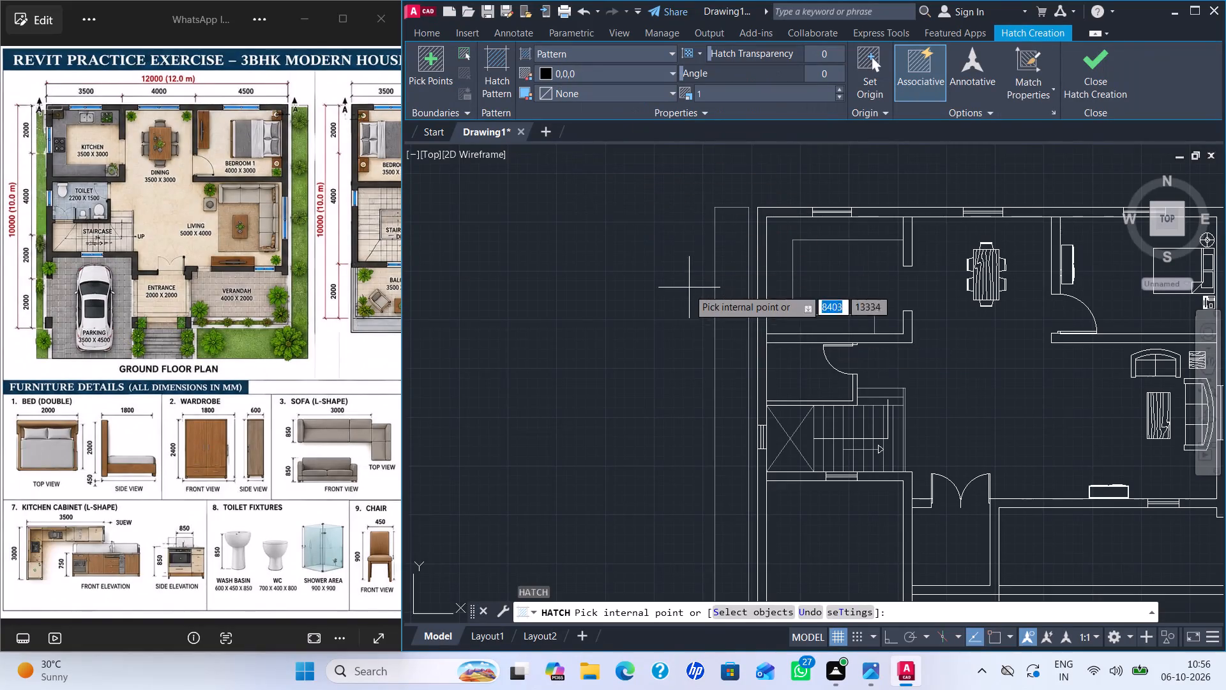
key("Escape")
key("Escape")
Draw a short horizontal line across the parking–entrance wall, in line with the outer face of the wall beside the double door.
scroll(672, 360, "down", 1)
middle_click_drag(651, 350, 532, 250)
scroll(752, 431, "up", 3)
scroll(654, 273, "down", 1)
middle_click_drag(660, 264, 658, 346)
key("l")
key("Return")
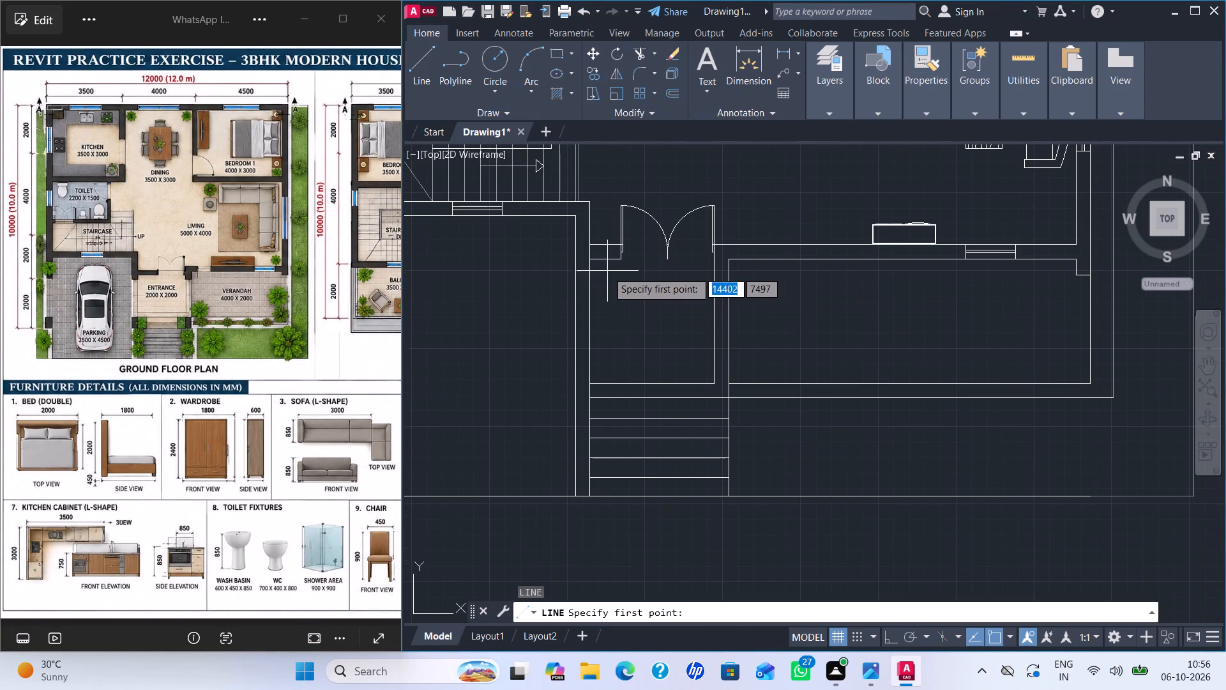
left_click(591, 261)
left_click(573, 261)
key("space")
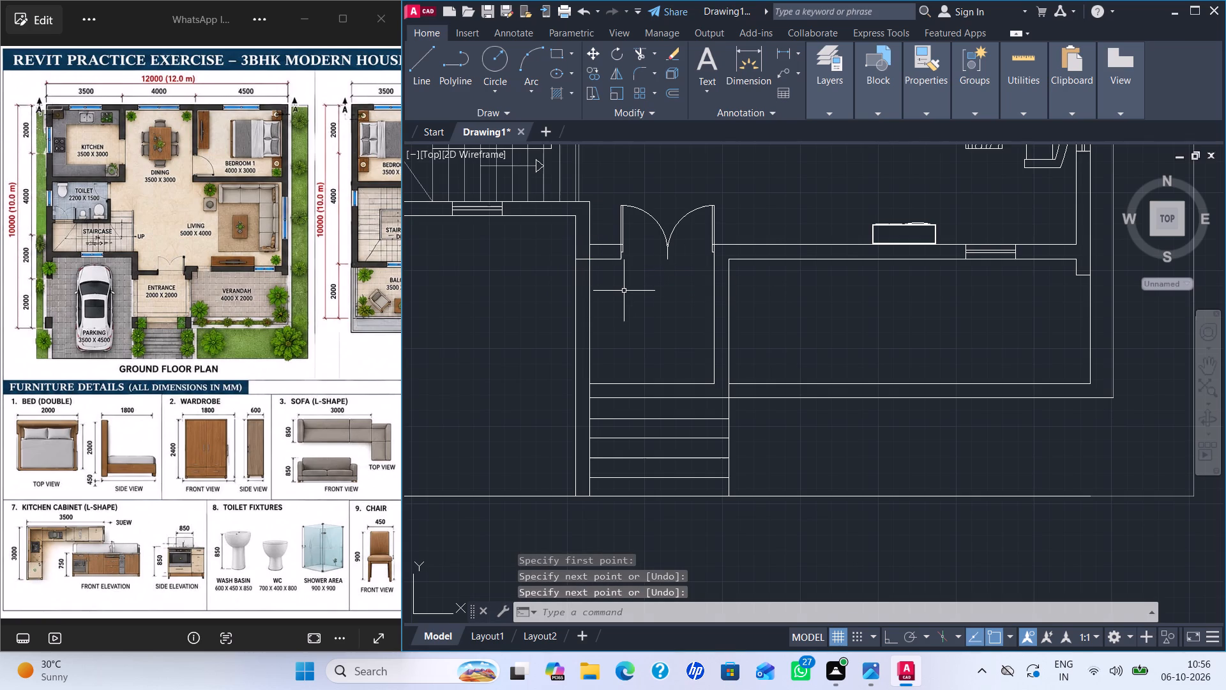
Trim the short vertical line segment crossing the wall junction between the parking wall and the double door.
middle_click_drag(624, 291, 628, 319)
key("t")
key("r")
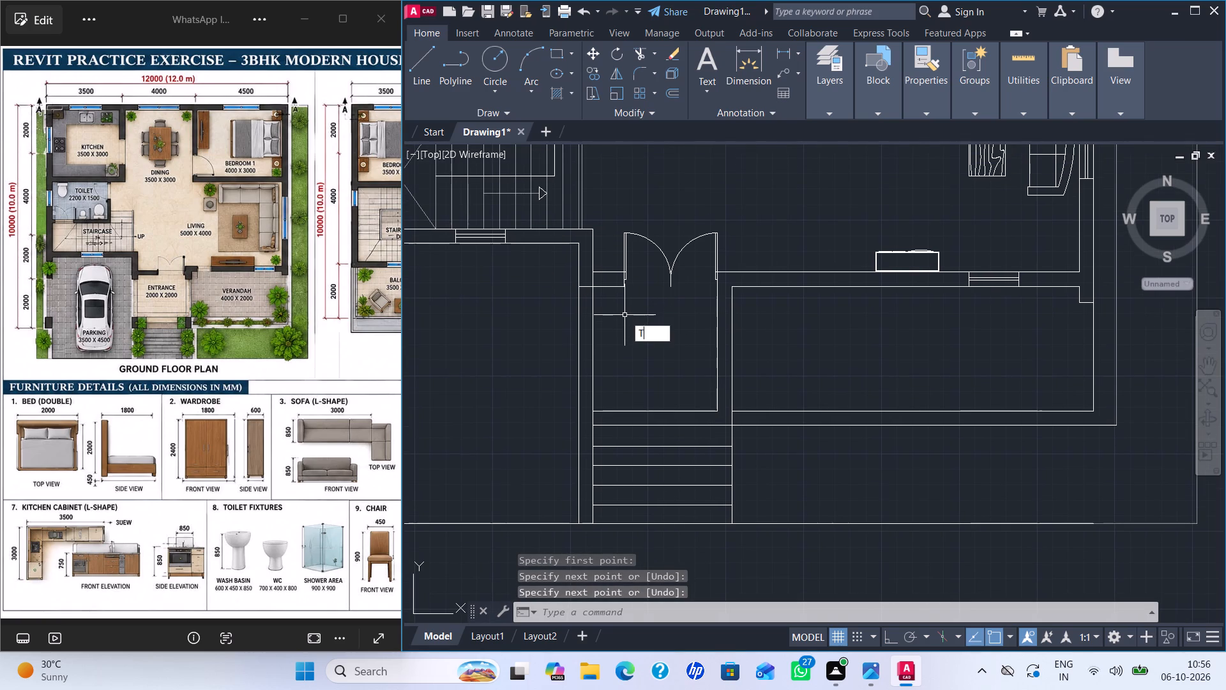
key("Return")
left_click(593, 279)
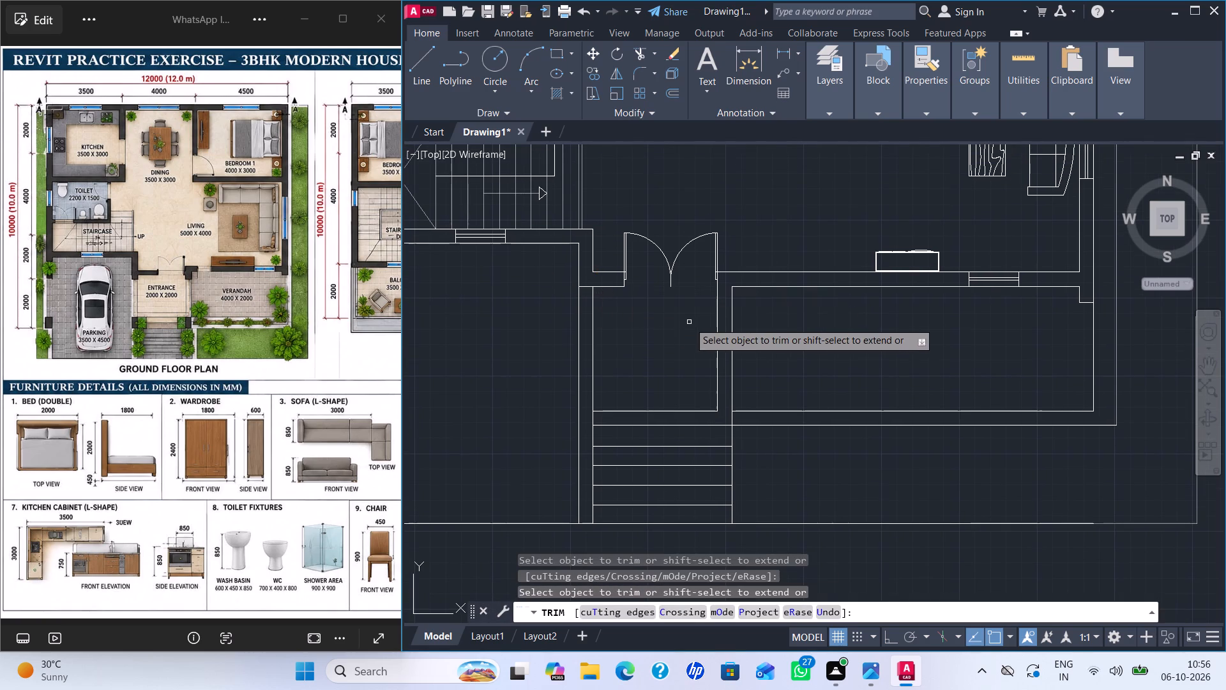
key("Escape")
key("Escape")
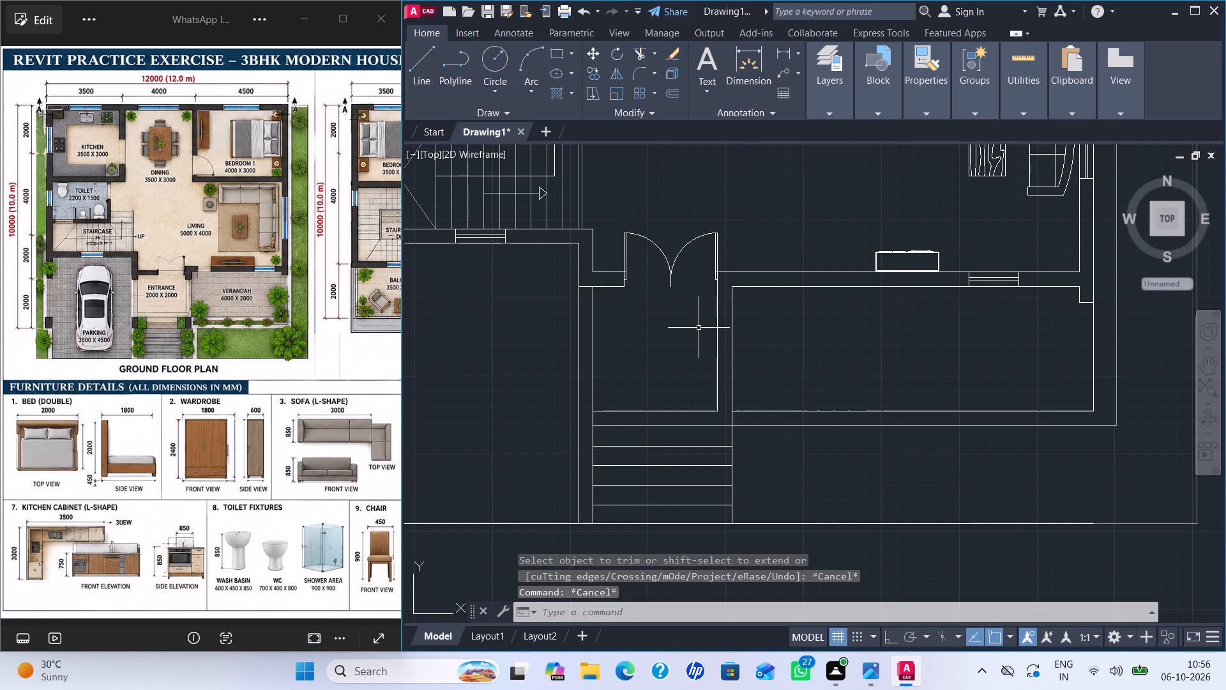
Draw a short horizontal line across the entrance–verandah wall, just below the front wall beside the double door.
key("l")
key("Return")
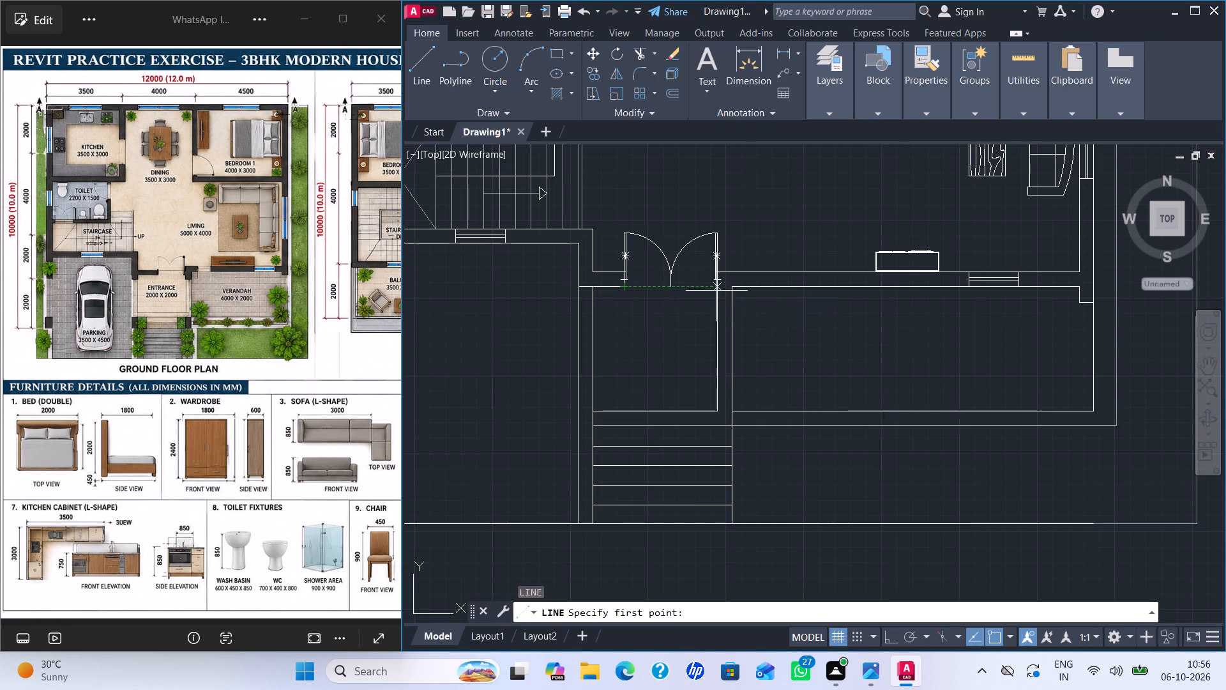
scroll(720, 291, "up", 3)
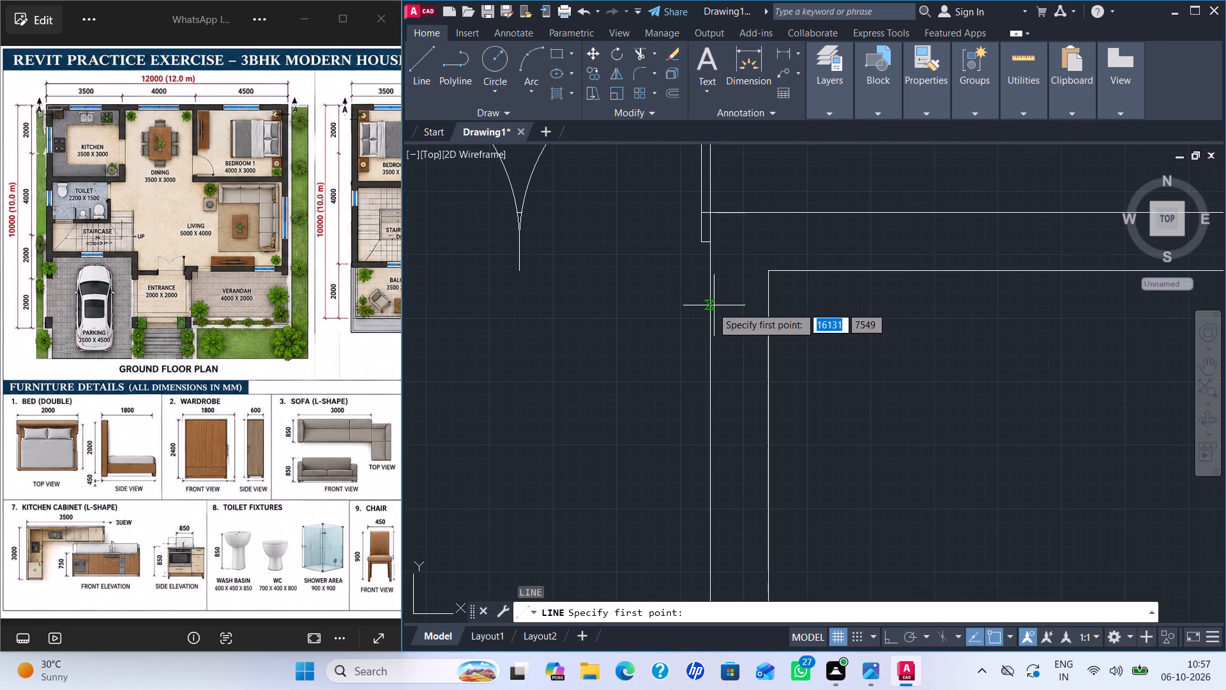
left_click(709, 311)
left_click(766, 309)
key("Escape")
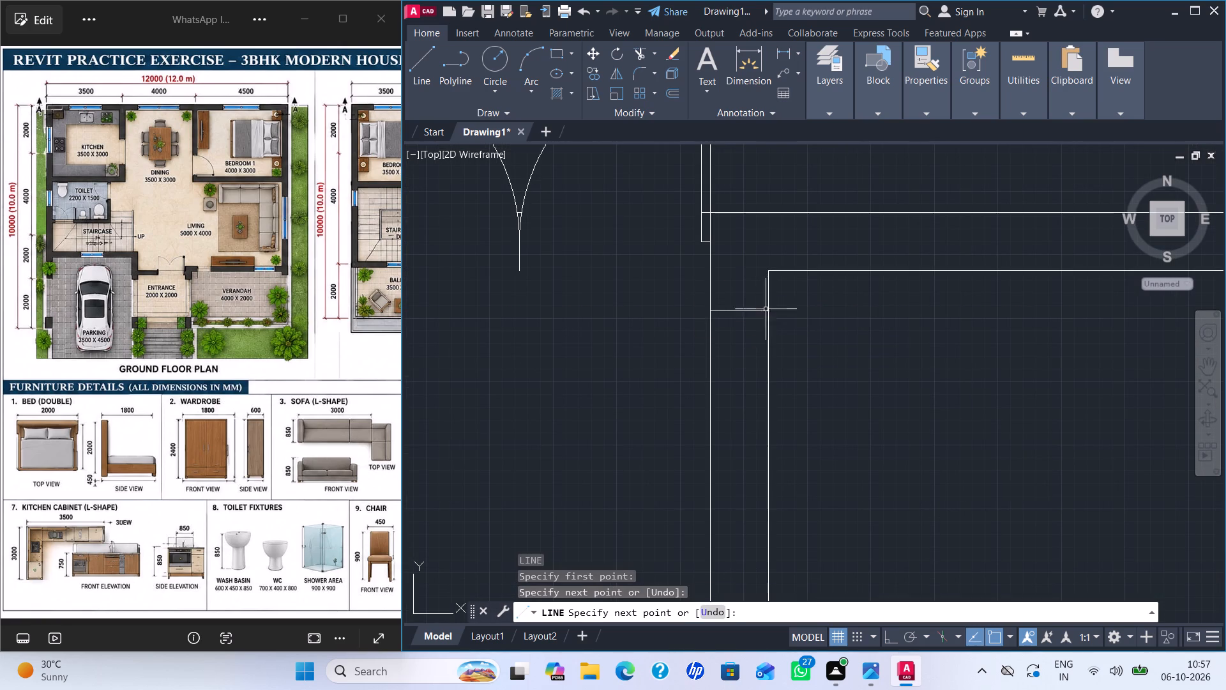
key("Escape")
Hatch the rear outer walls, both side walls down to their windows, the kitchen walls and the bedroom partitions with the black SOLID pattern.
scroll(780, 319, "down", 2)
scroll(839, 347, "down", 1)
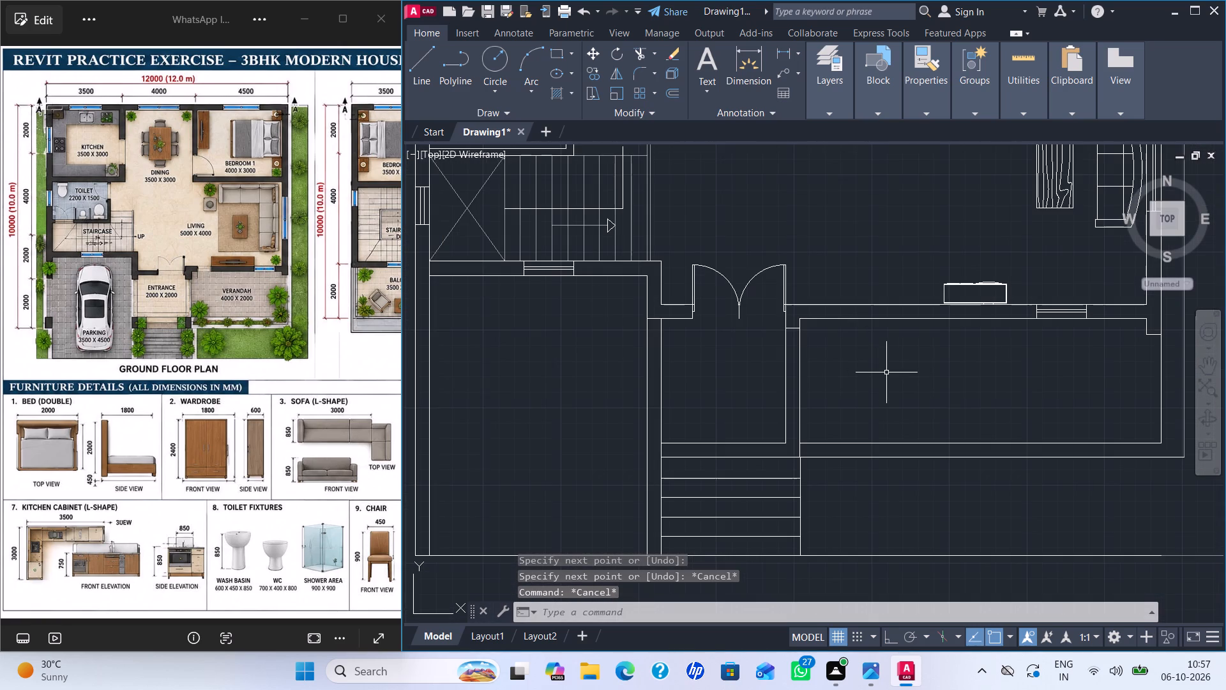
scroll(886, 372, "down", 1)
middle_click_drag(887, 373, 790, 373)
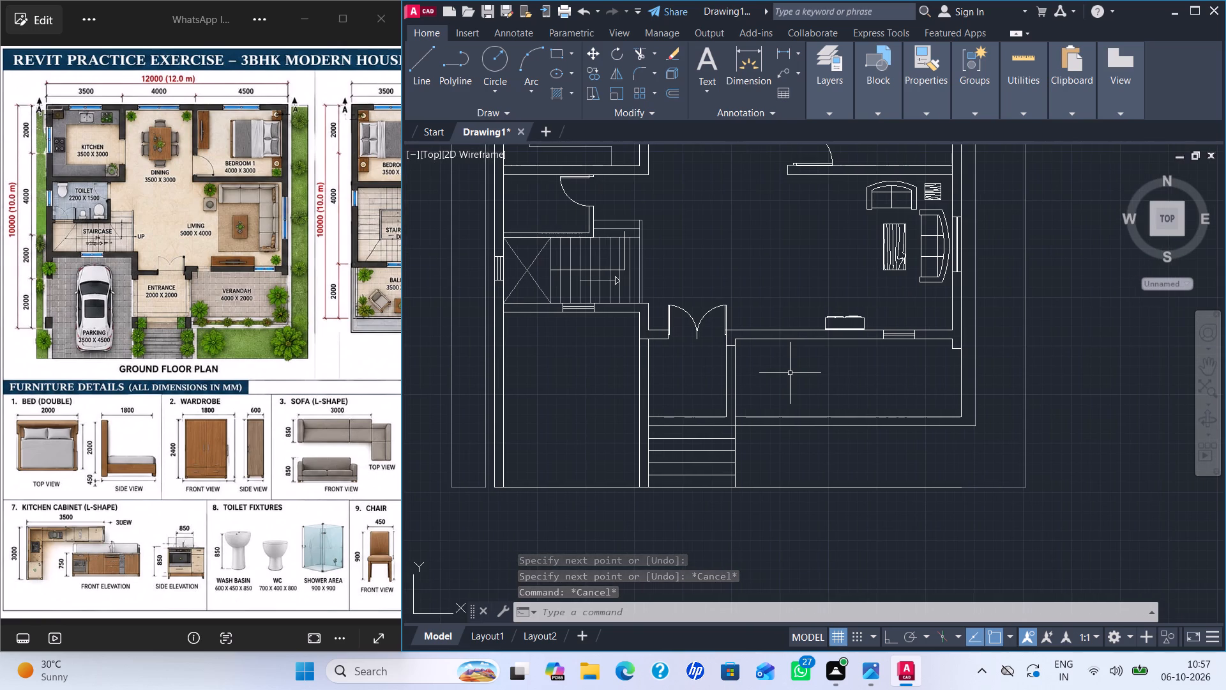
key("Escape")
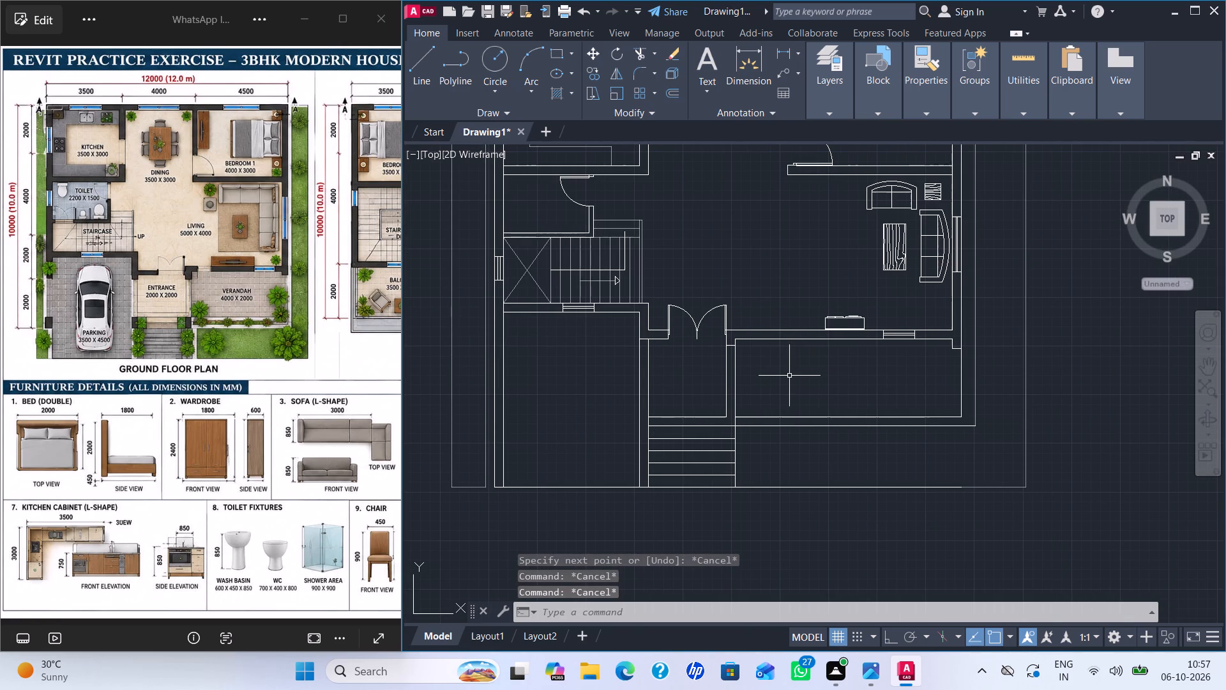
middle_click(789, 448)
middle_click_drag(785, 379, 787, 471)
scroll(778, 377, "down", 1)
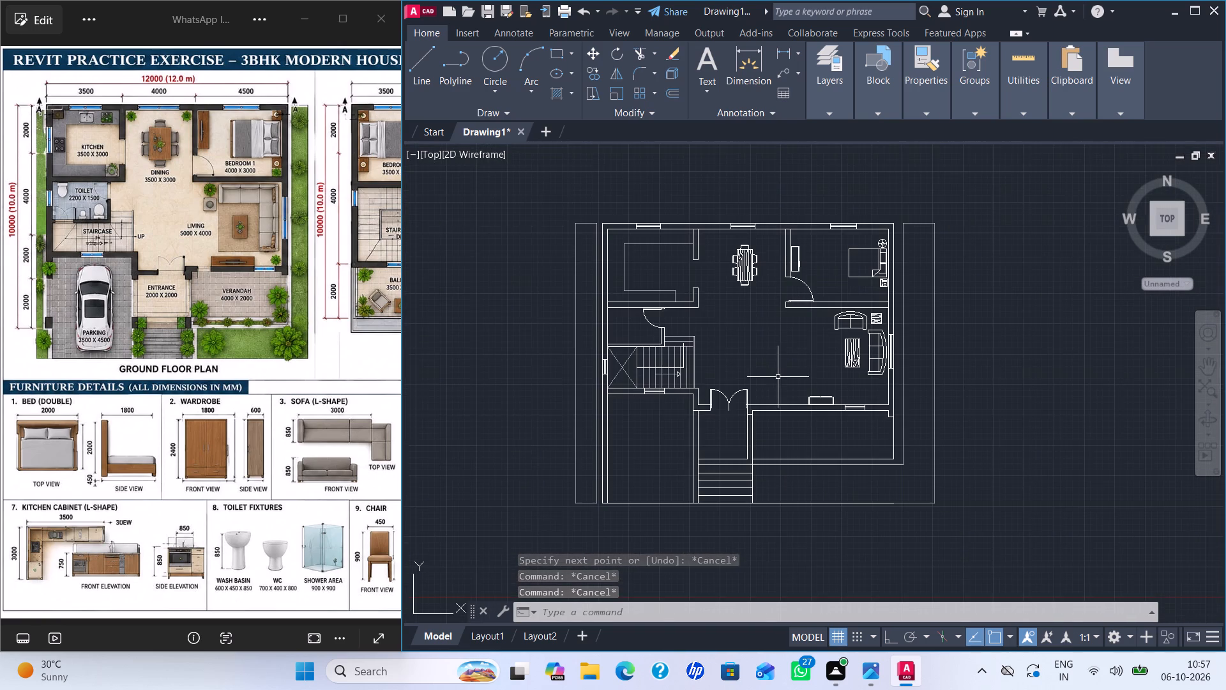
middle_click_drag(782, 367, 771, 410)
scroll(769, 387, "up", 1)
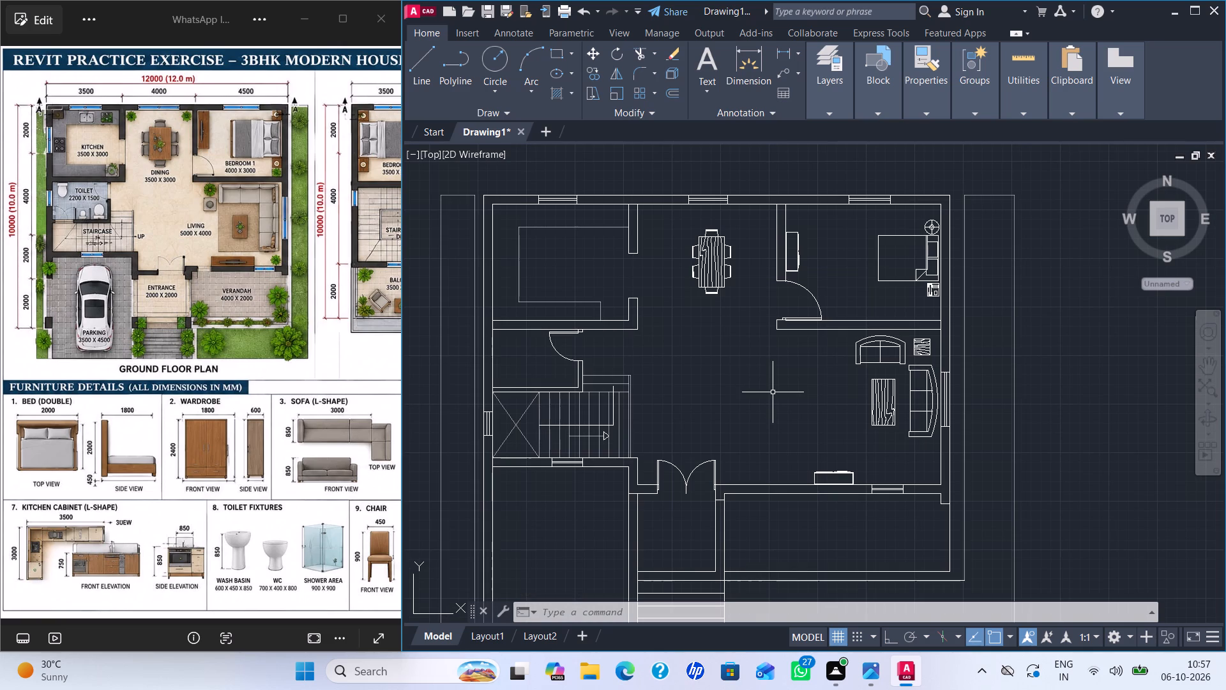
key("h")
key("Return")
left_click(498, 59)
scroll(520, 166, "up", 3)
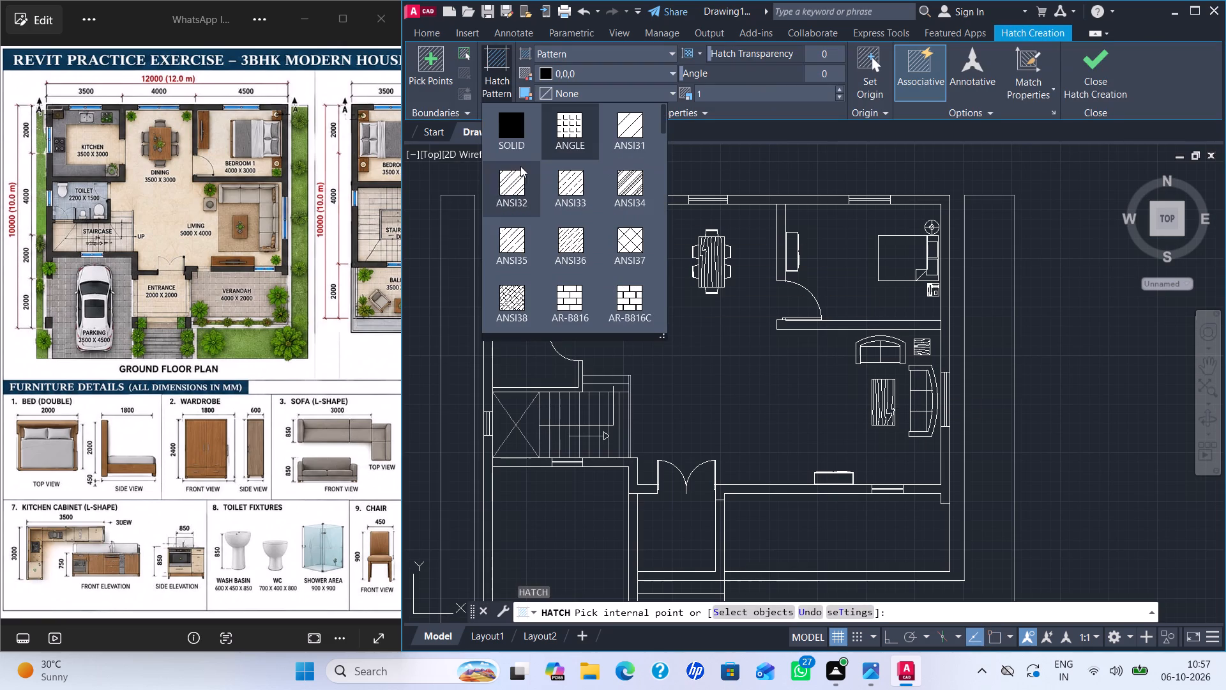
scroll(520, 166, "up", 1)
left_click(504, 119)
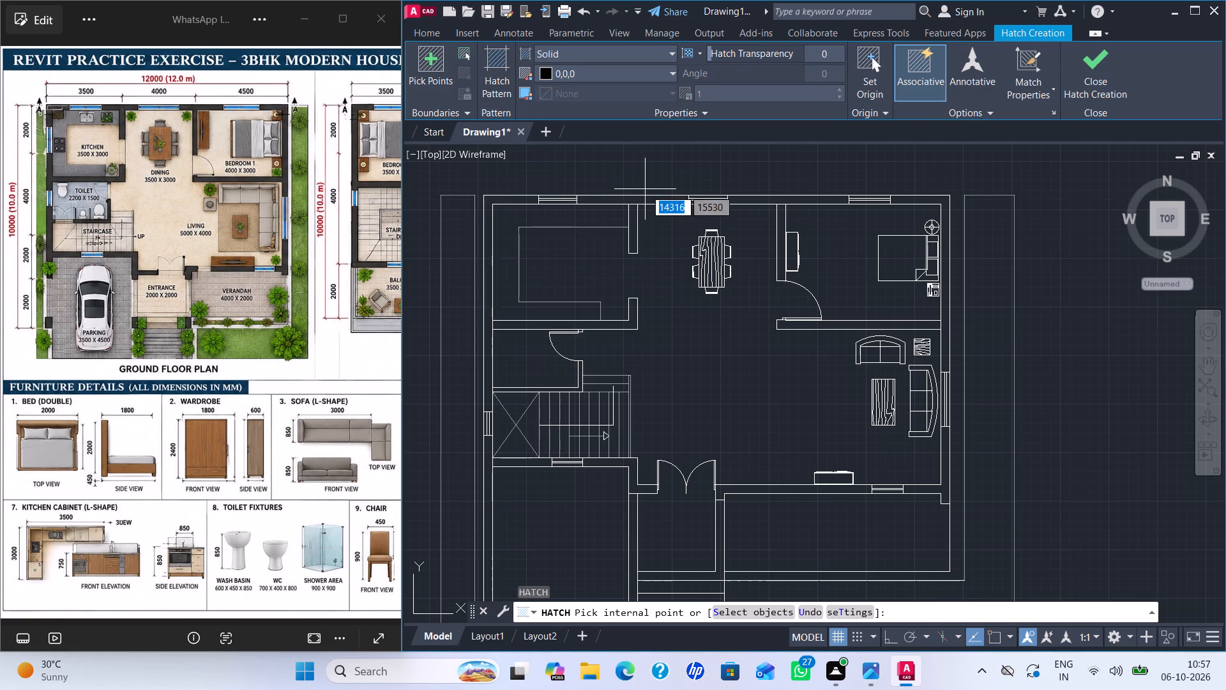
left_click(633, 200)
left_click(777, 199)
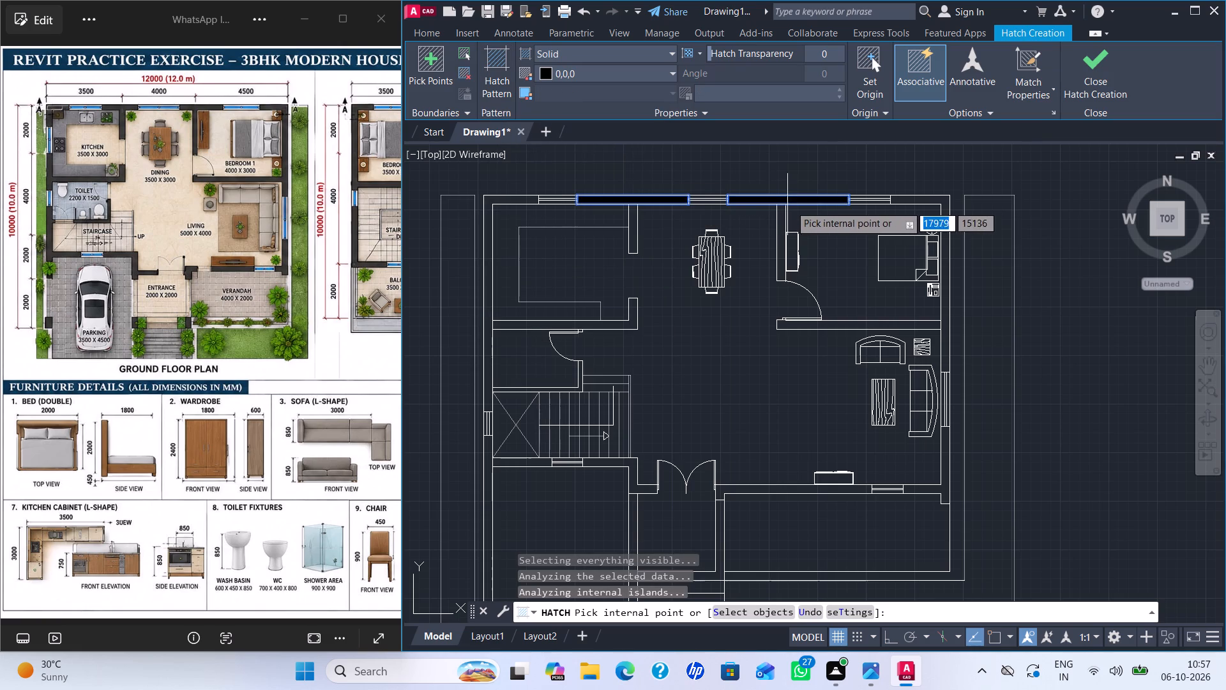
left_click(779, 231)
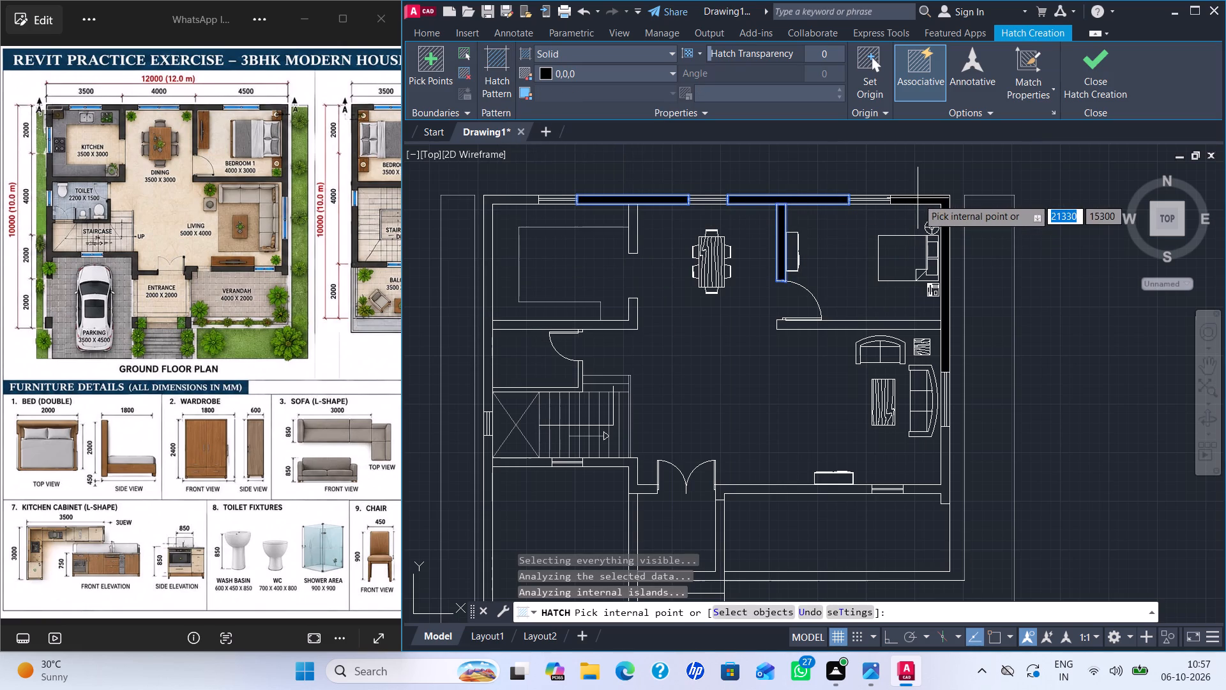
left_click(918, 198)
left_click(841, 324)
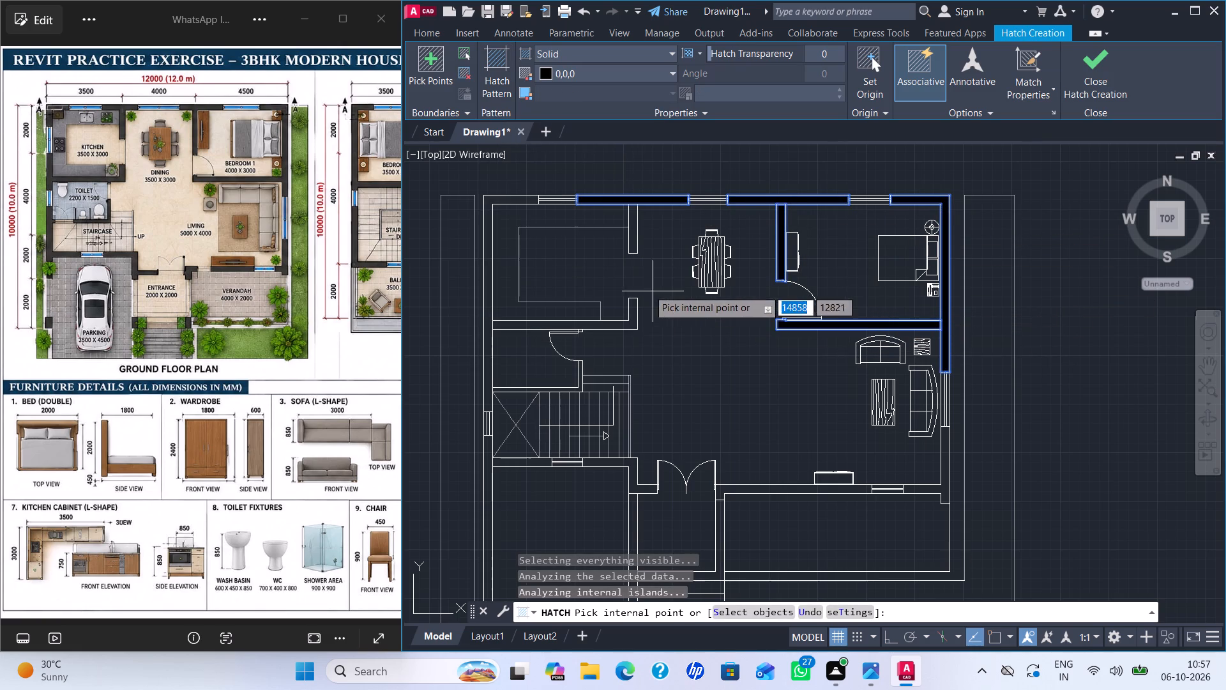
left_click(631, 222)
left_click(488, 210)
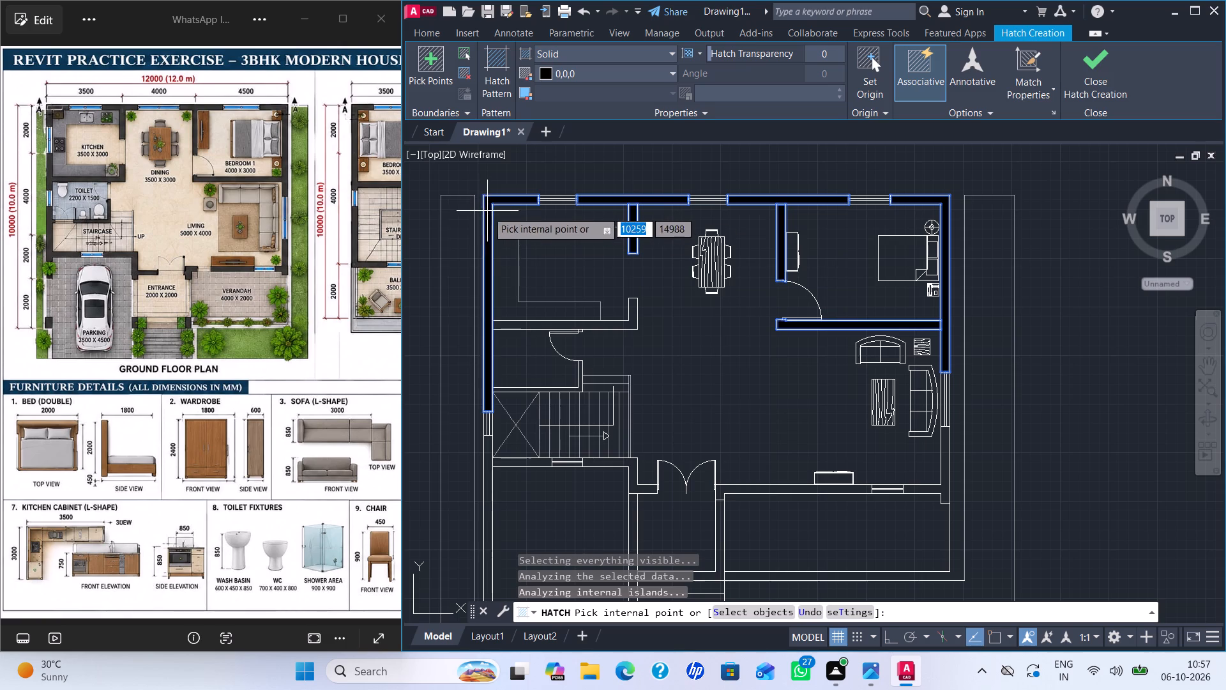
left_click(538, 322)
Add the front walls on both sides of the double door and the staircase–parking wall to the black hatch.
scroll(667, 371, "down", 1)
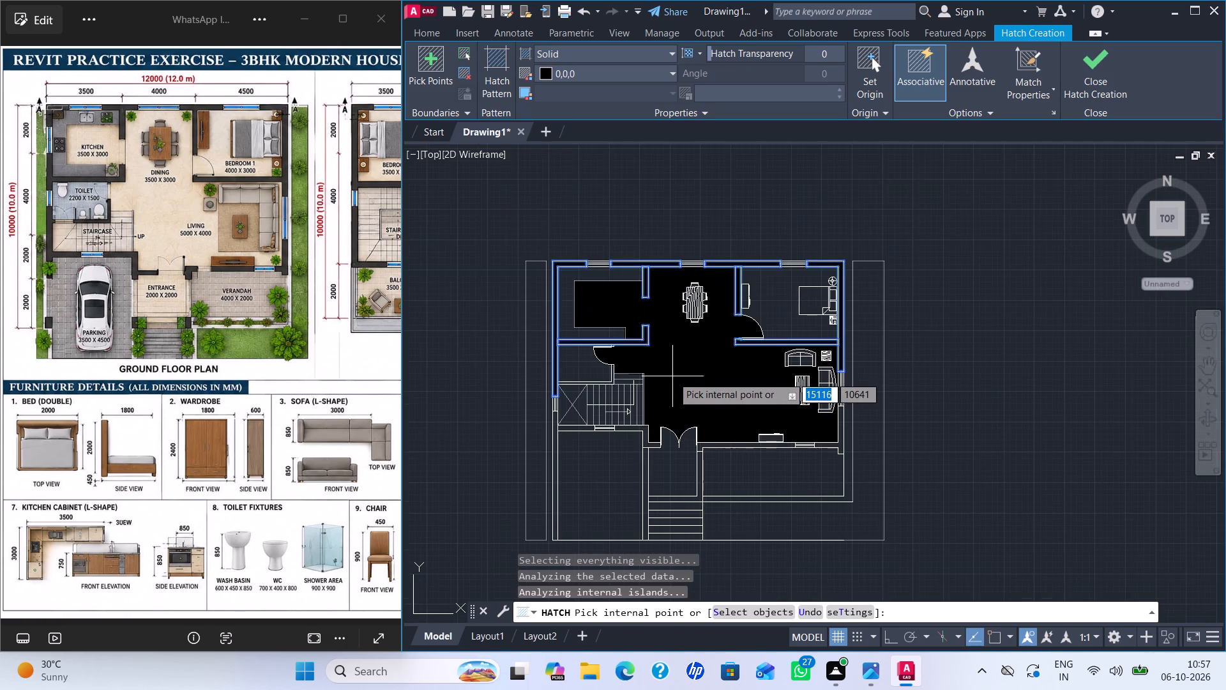
middle_click_drag(674, 369, 670, 264)
scroll(669, 287, "up", 2)
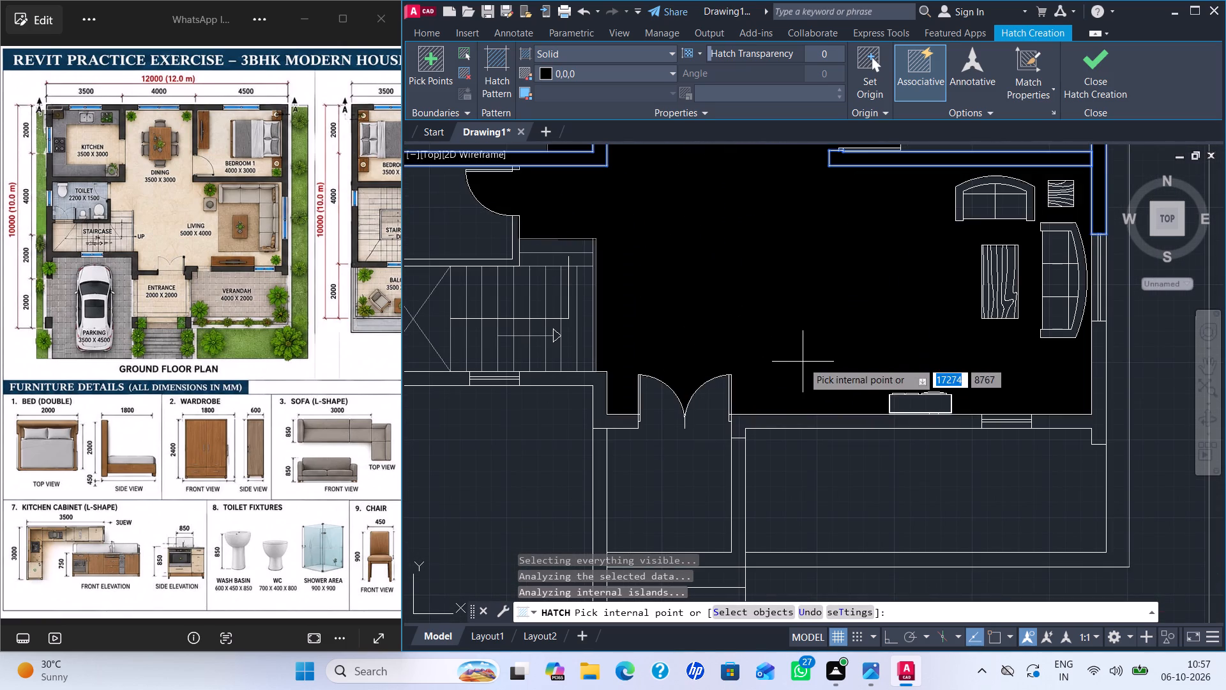
left_click(787, 418)
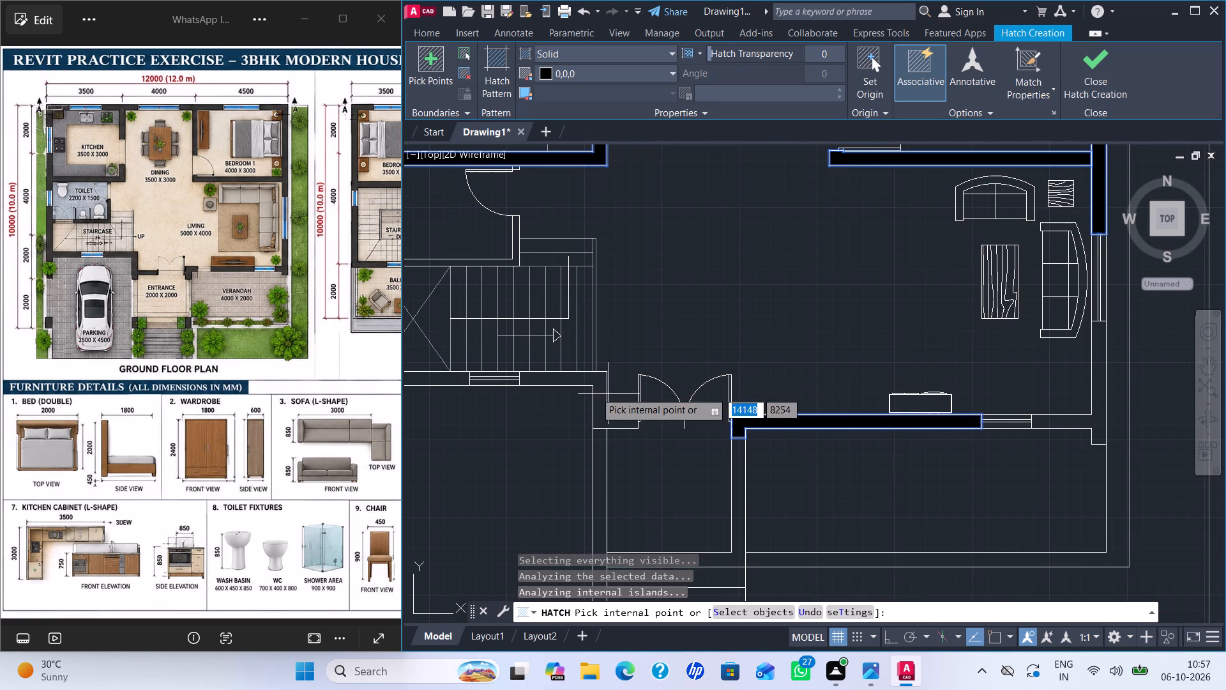
left_click(598, 393)
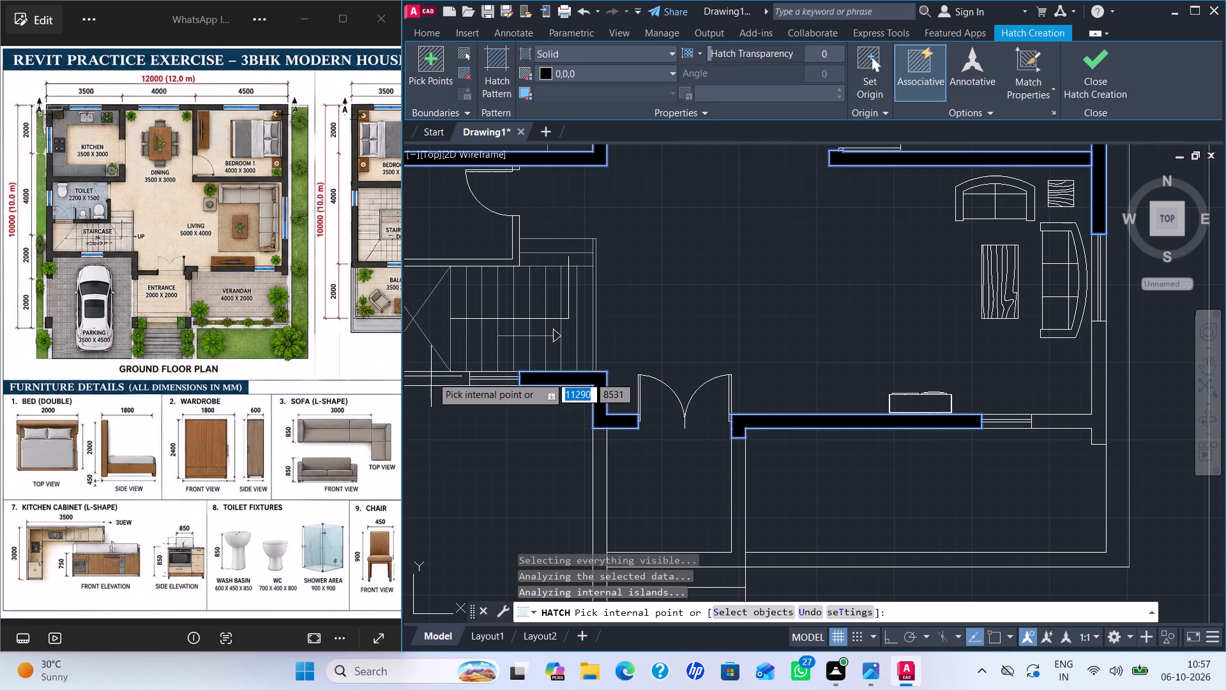
left_click(432, 376)
key("Return")
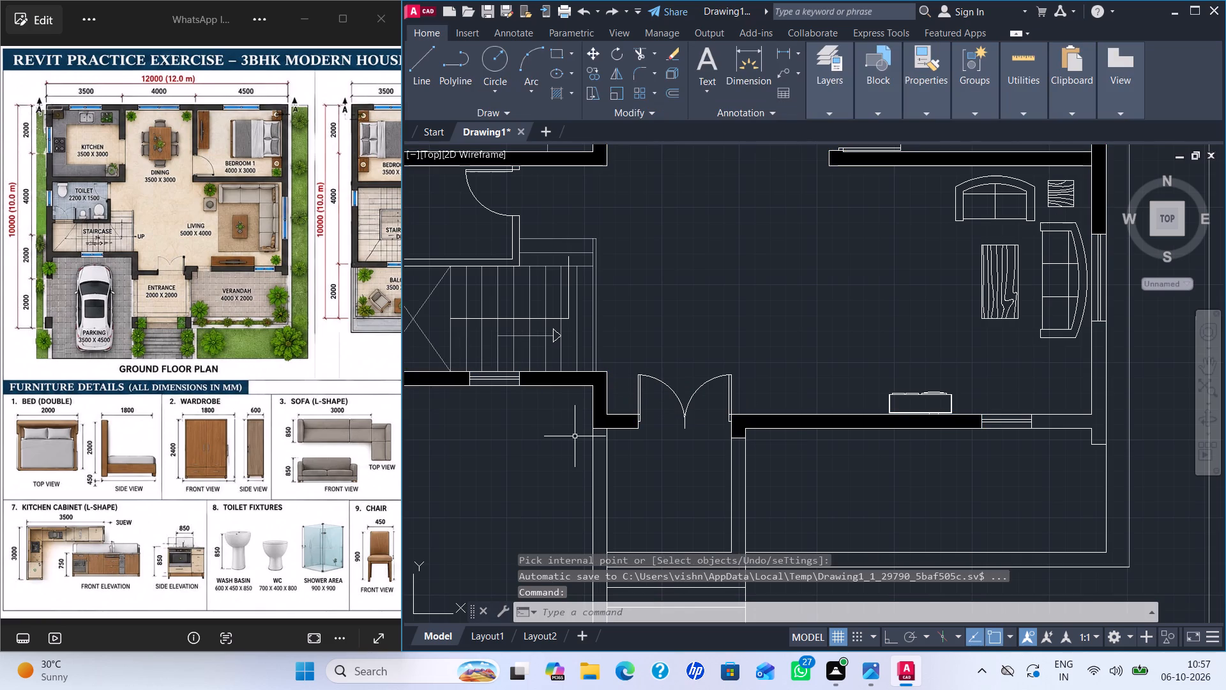
Hatch the living room's outer wall corner beside the verandah, between the side window and the front window, in solid black.
key("h")
key("Return")
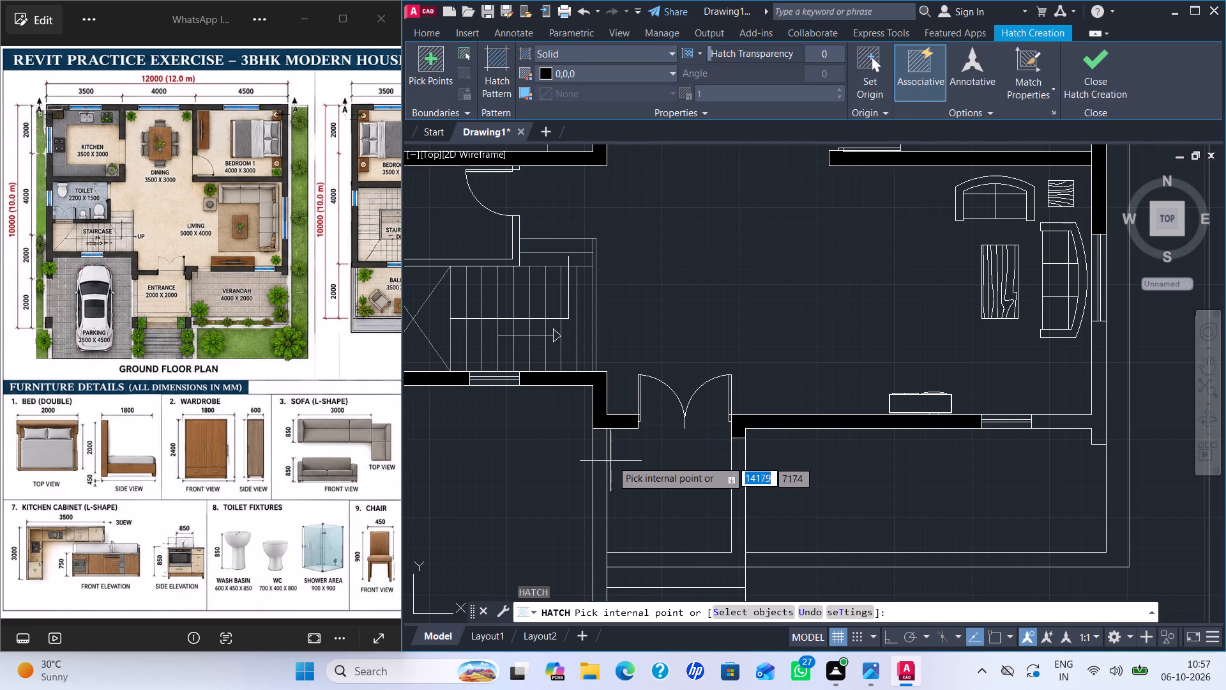
scroll(828, 458, "down", 1)
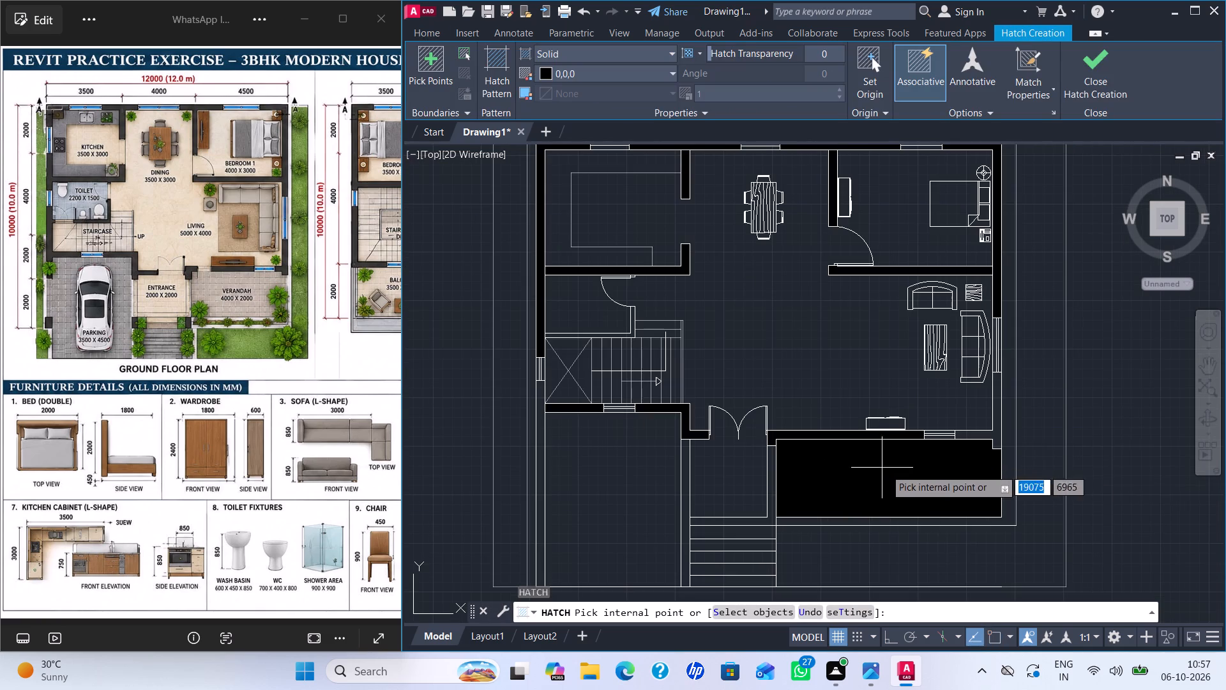
left_click(998, 398)
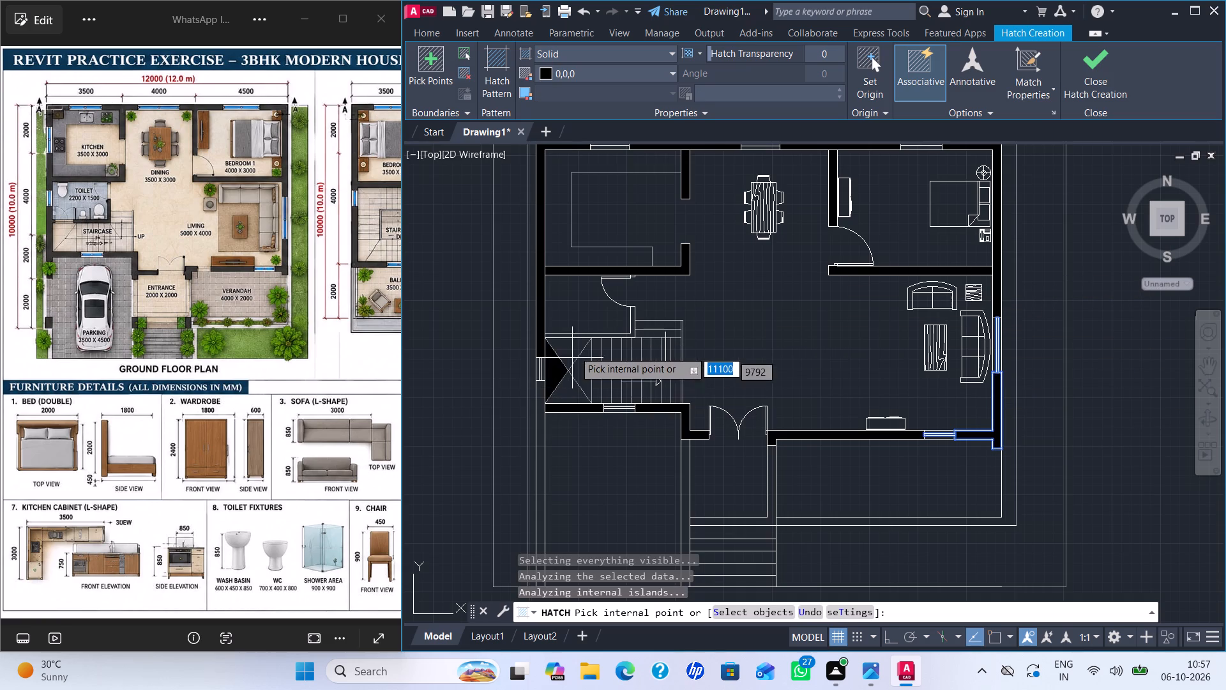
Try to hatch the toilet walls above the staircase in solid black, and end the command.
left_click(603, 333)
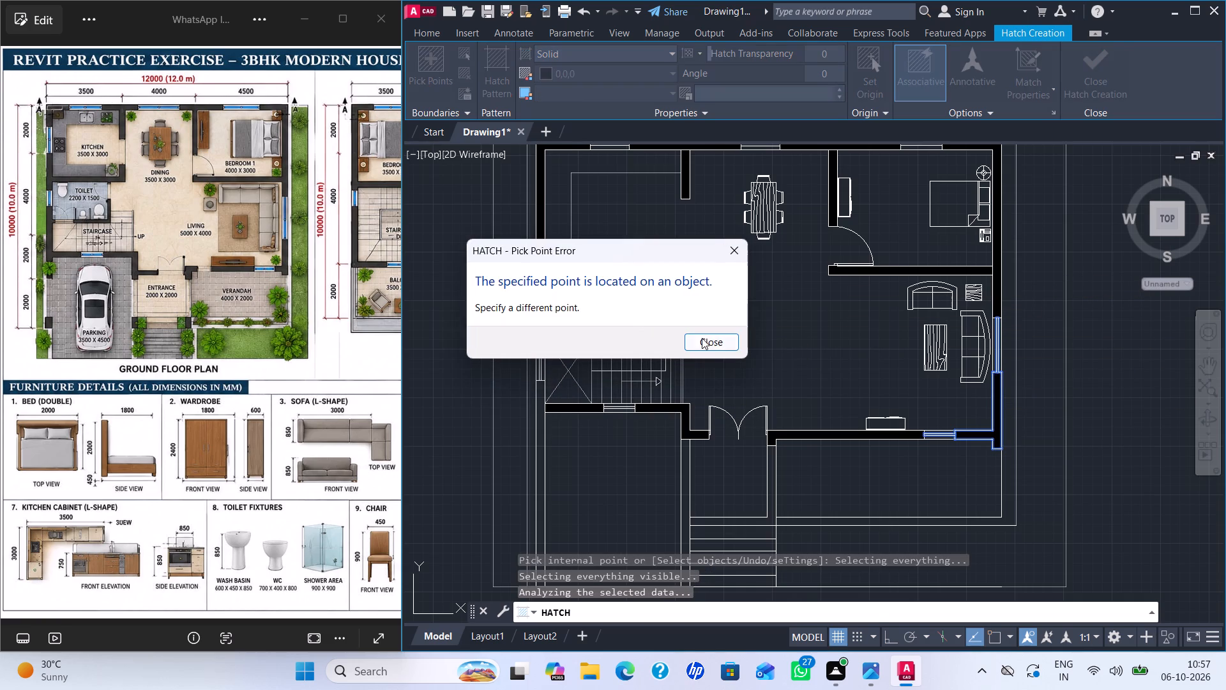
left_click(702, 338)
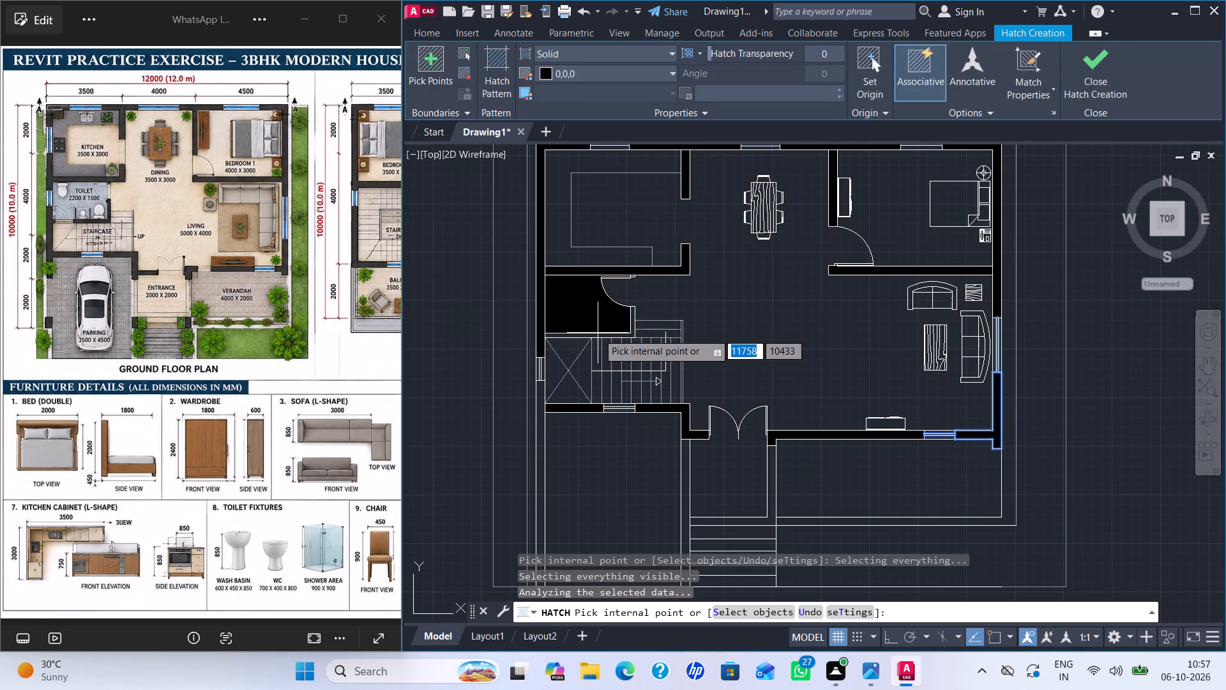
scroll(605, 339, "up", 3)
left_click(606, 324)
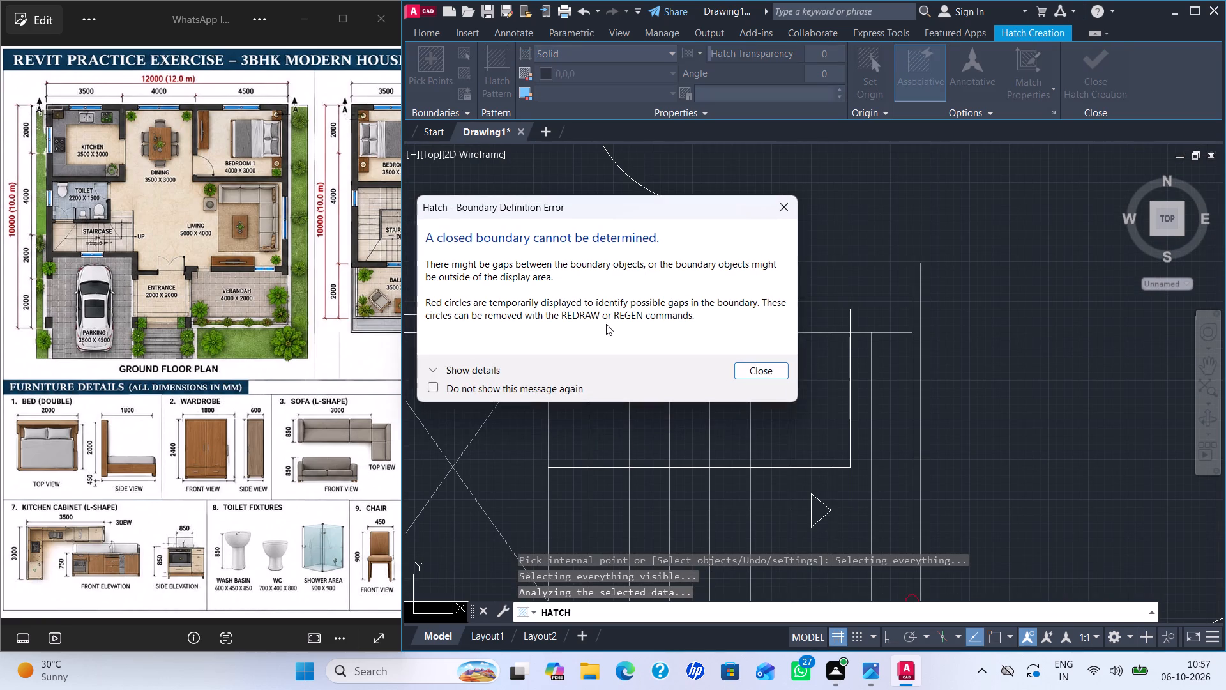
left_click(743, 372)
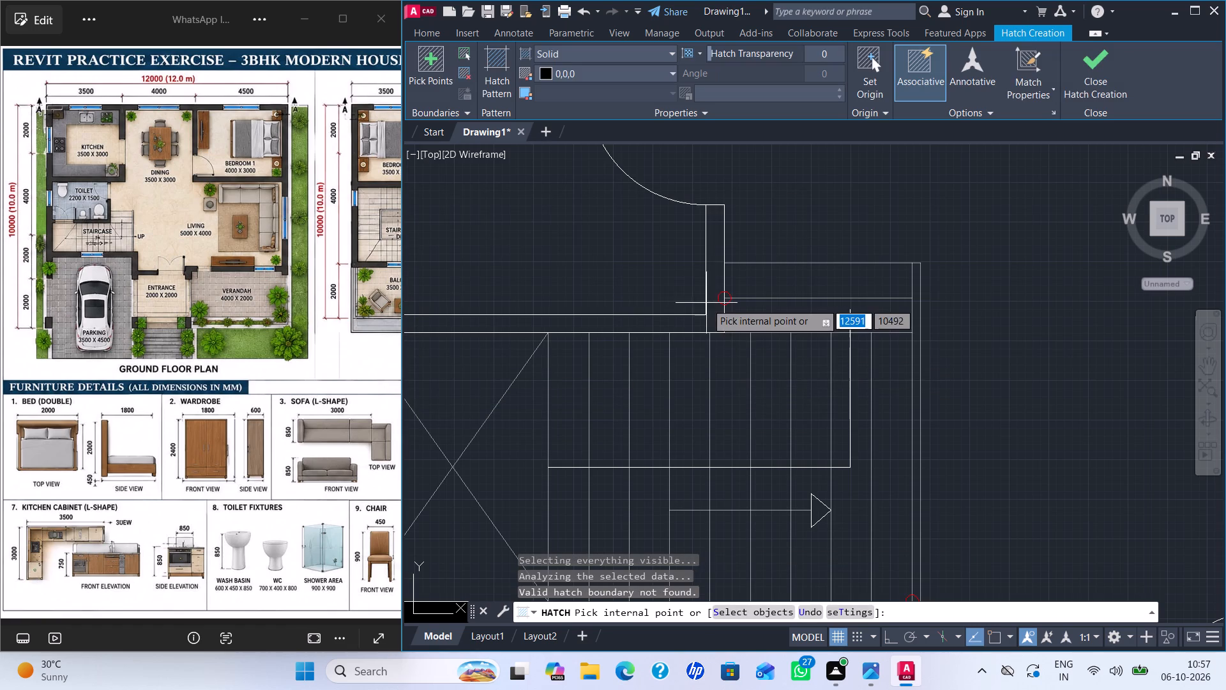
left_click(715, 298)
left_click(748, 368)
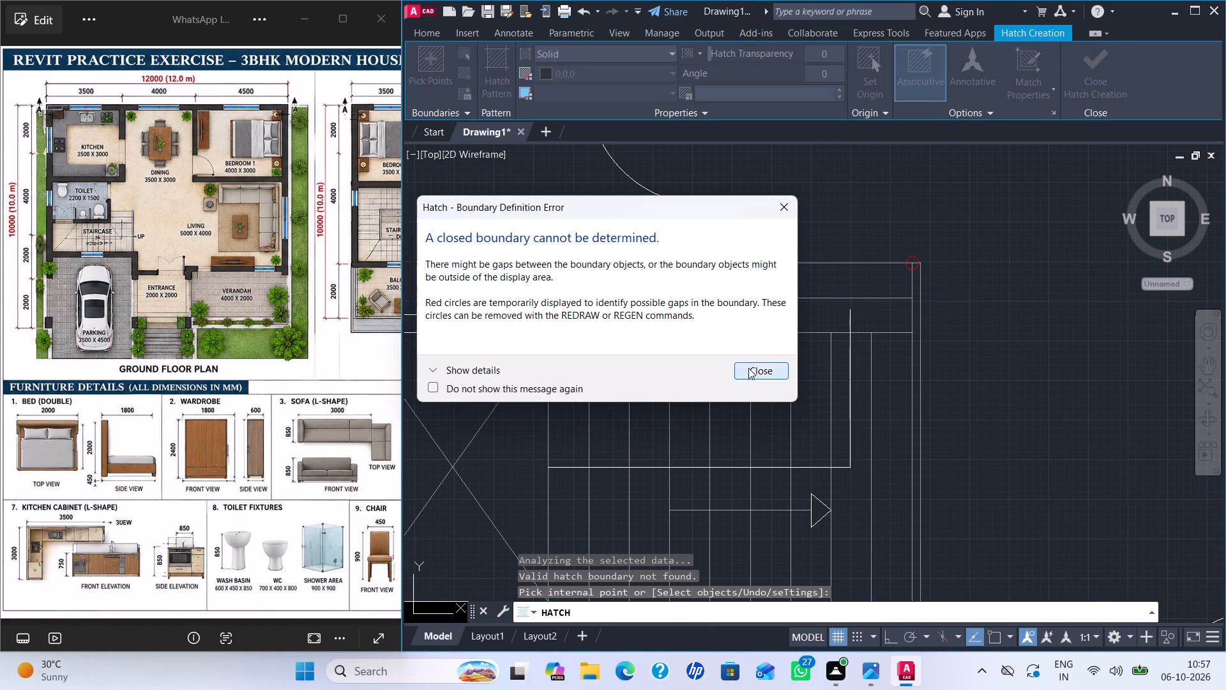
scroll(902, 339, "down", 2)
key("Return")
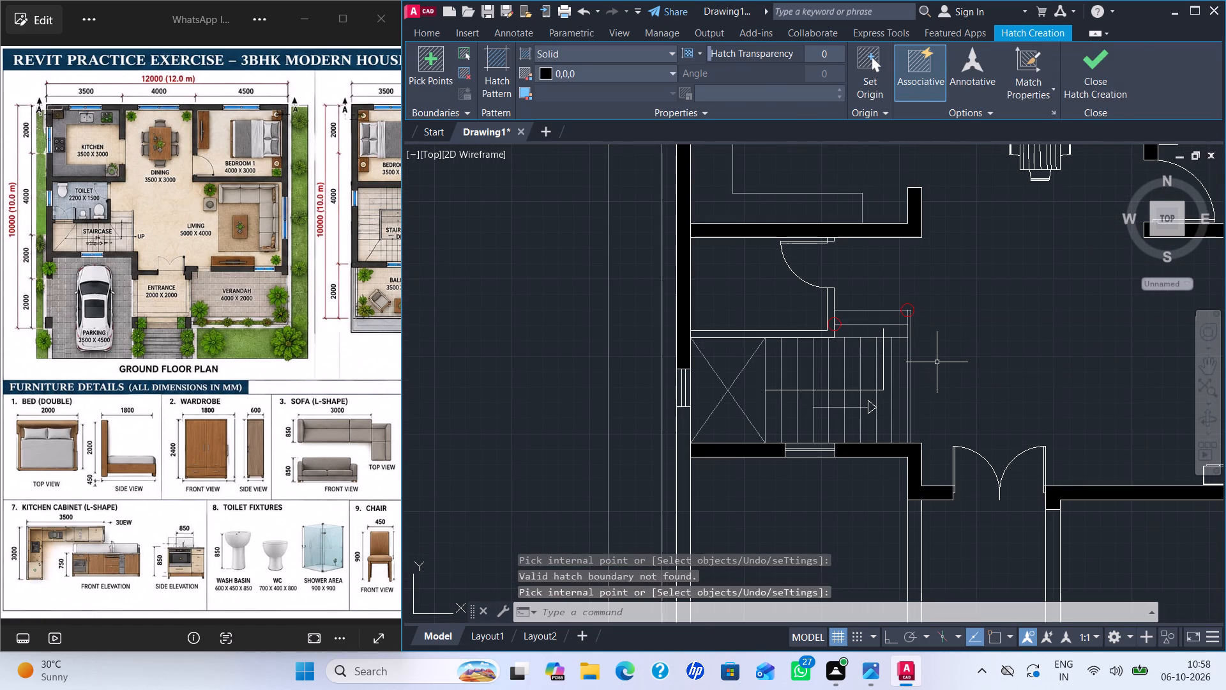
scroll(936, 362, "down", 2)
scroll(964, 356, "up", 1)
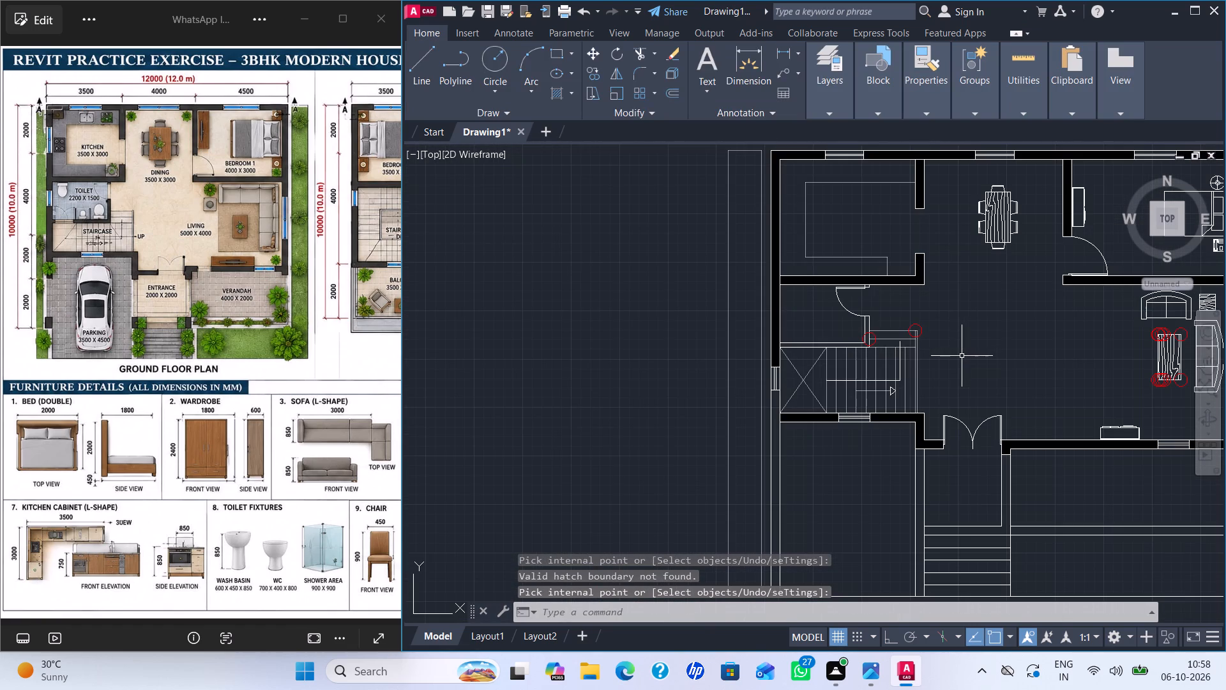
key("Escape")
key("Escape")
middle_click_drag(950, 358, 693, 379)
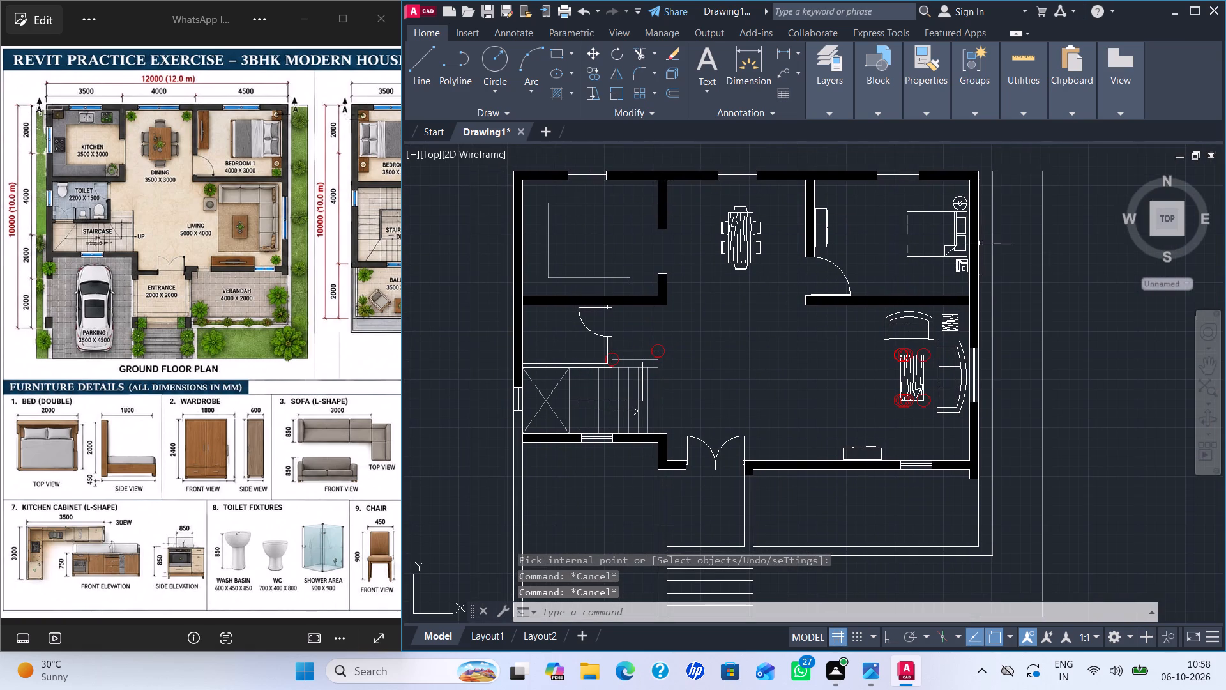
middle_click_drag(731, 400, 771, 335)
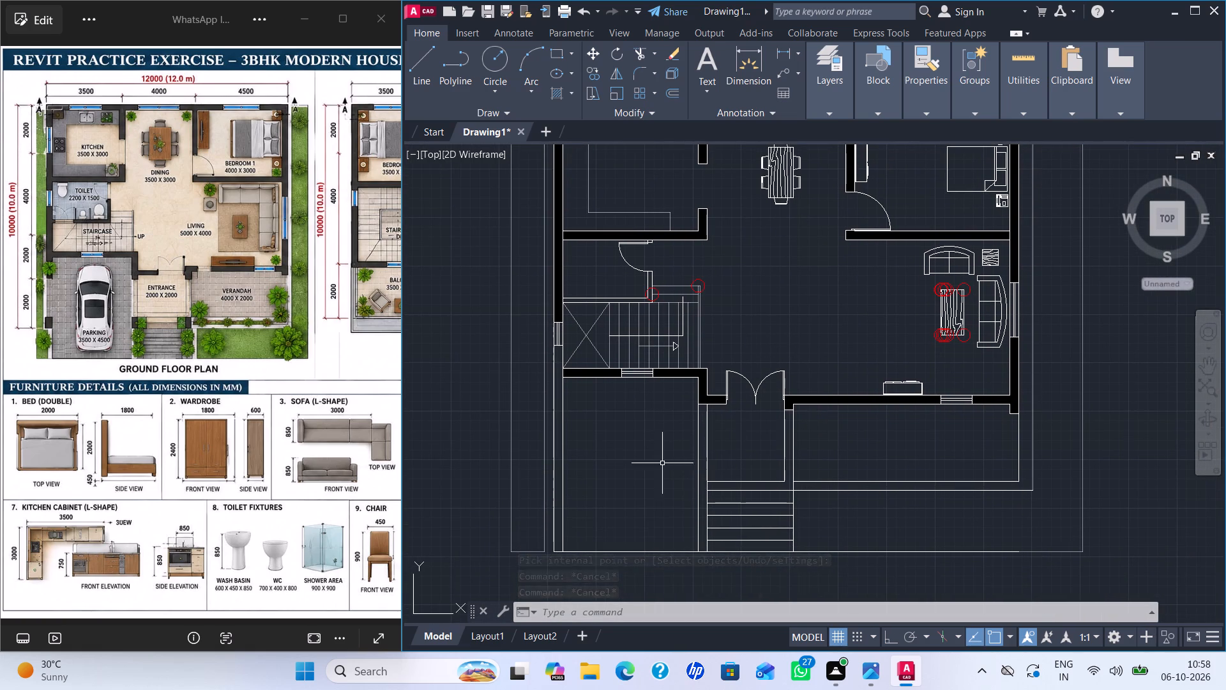
Draw a 300 x 450 mm rectangle in the empty space beside the plan for an entrance column.
middle_click_drag(635, 431, 609, 358)
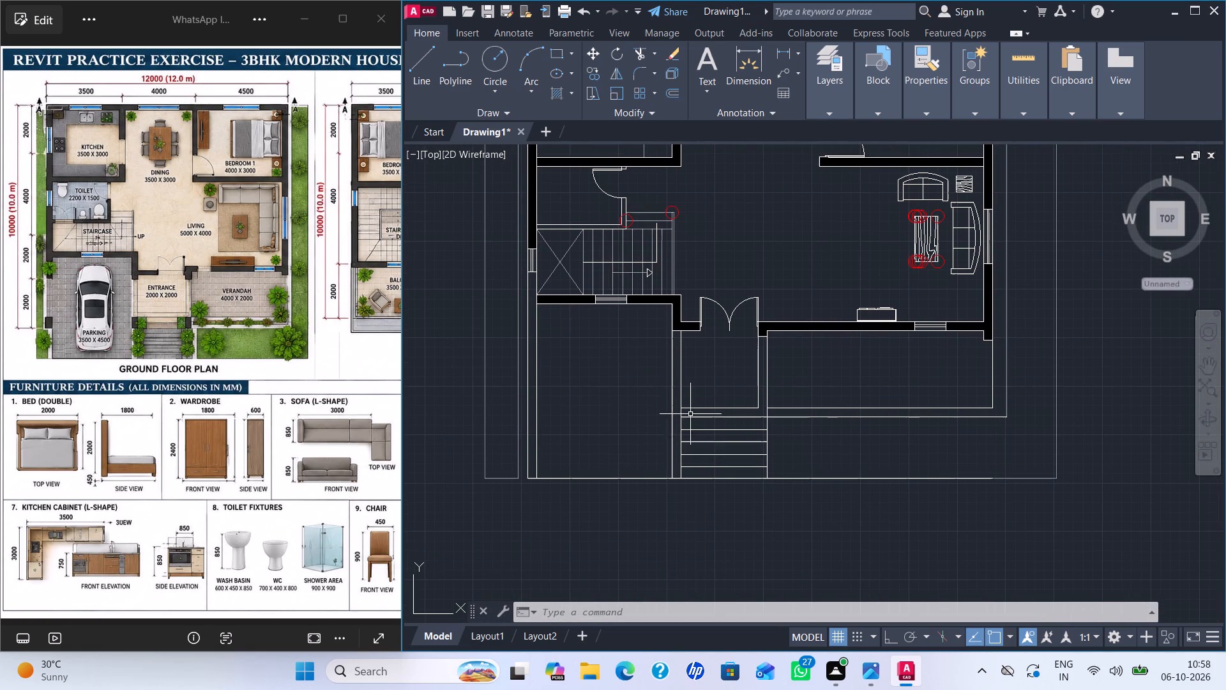
scroll(618, 450, "down", 1)
middle_click_drag(619, 405, 571, 436)
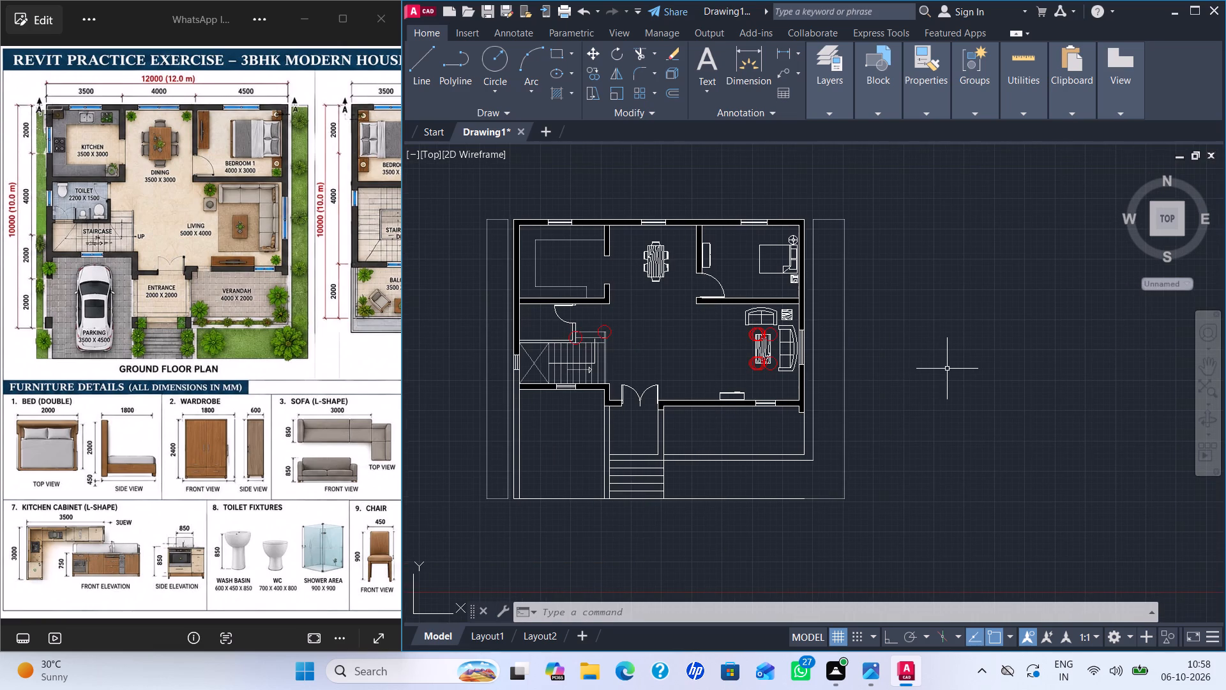
key("Escape")
key("r")
key("e")
key("c")
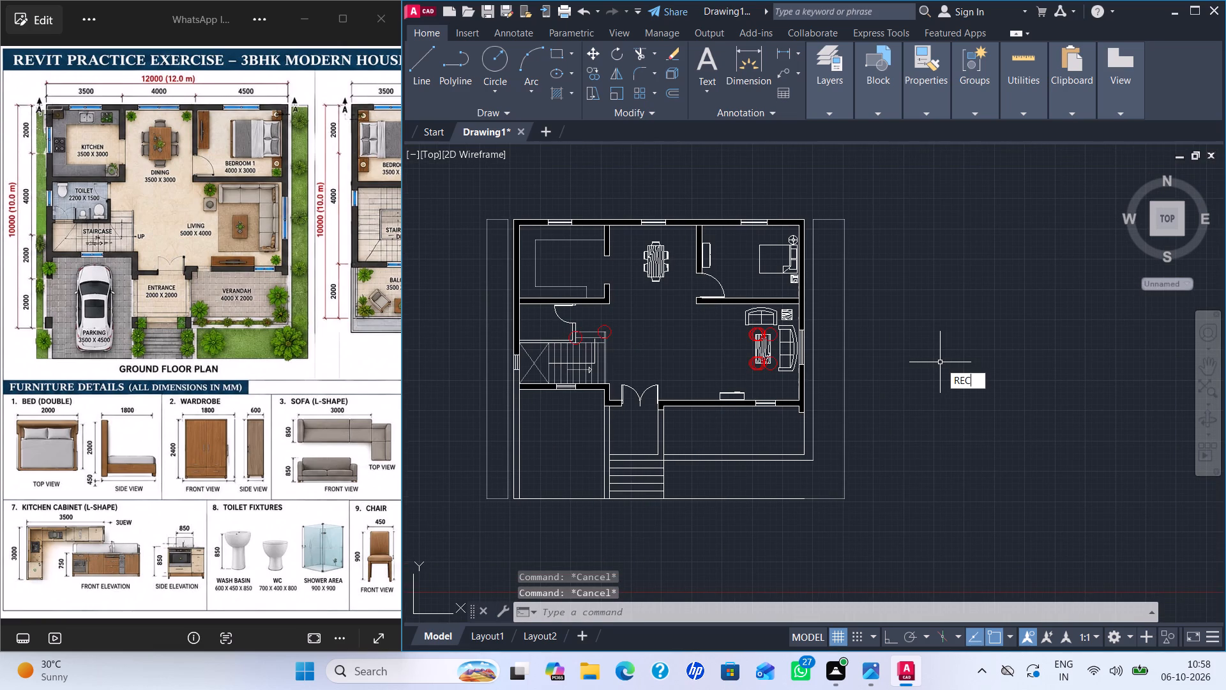
key("Return")
left_click(927, 359)
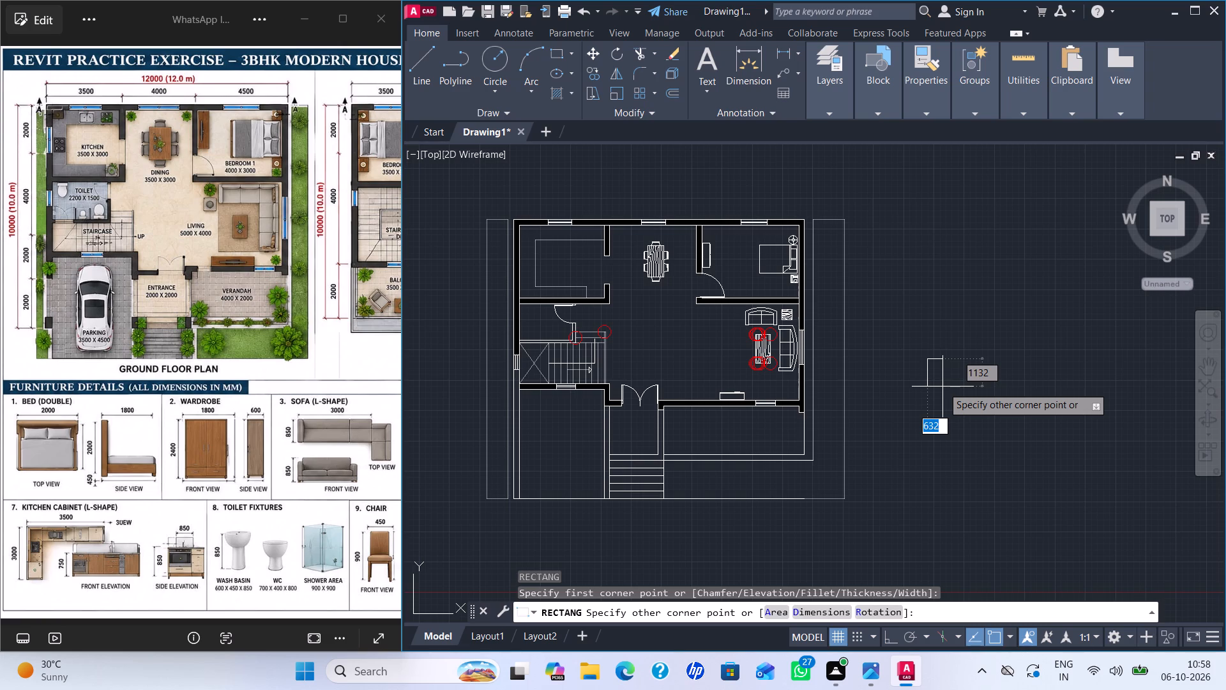
type("300")
key("Tab")
key("4")
key("5")
key("0")
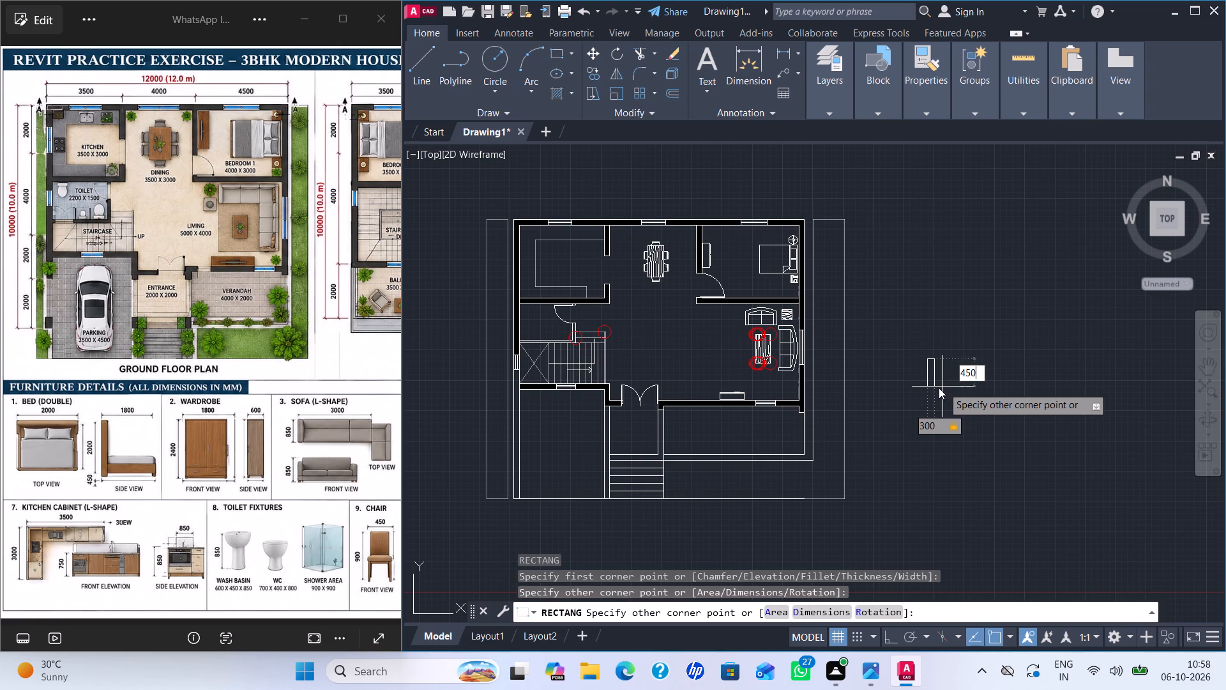
key("Return")
Move the column rectangle by its lower corner onto the parking-side wall end at the top of the entrance steps.
scroll(941, 374, "up", 1)
left_click_drag(942, 395, 936, 379)
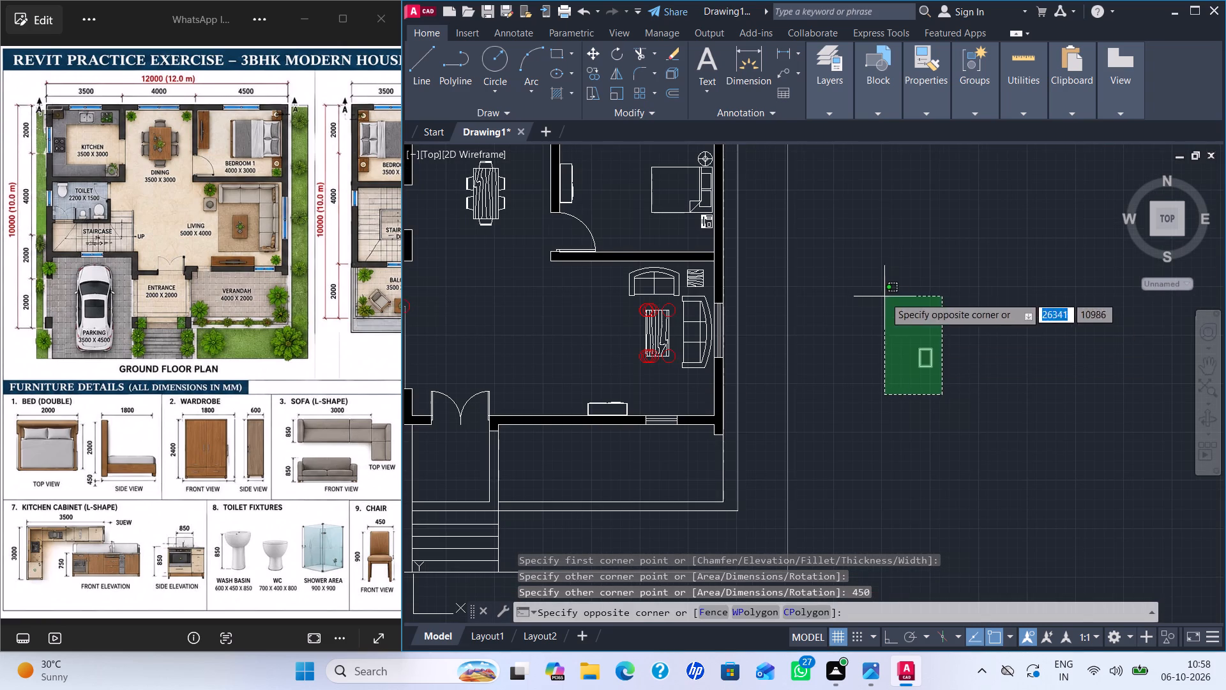
left_click(881, 294)
key("m")
key("Return")
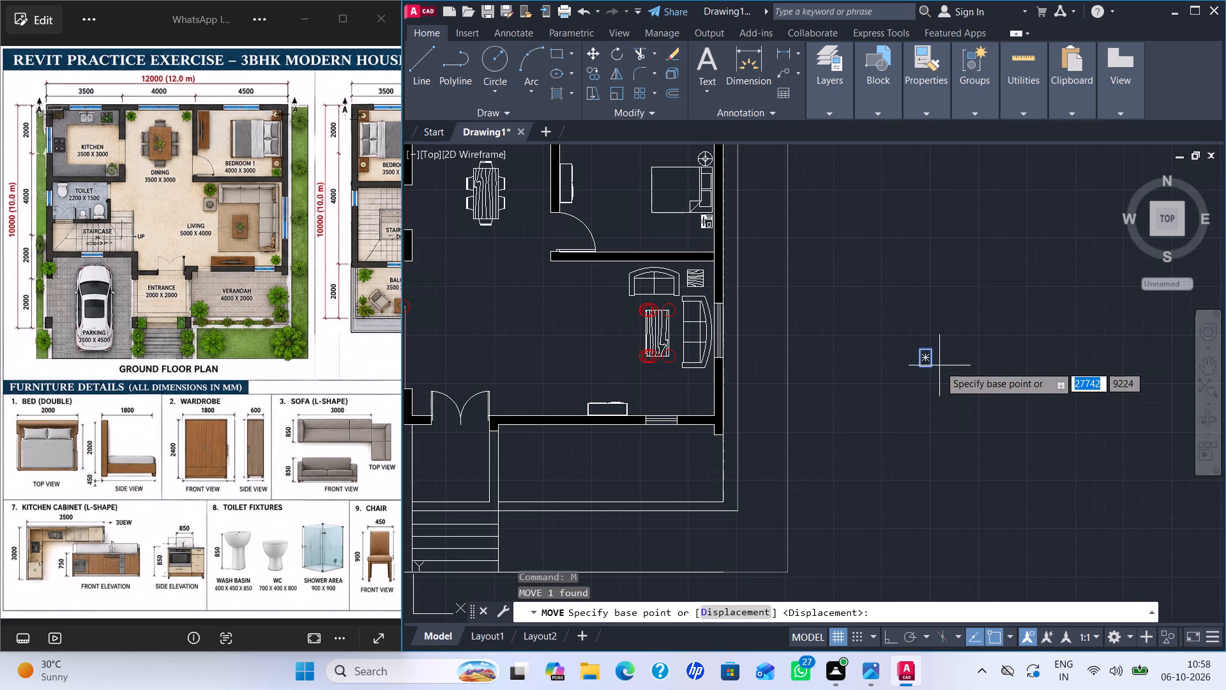
left_click(931, 364)
middle_click_drag(875, 411, 999, 382)
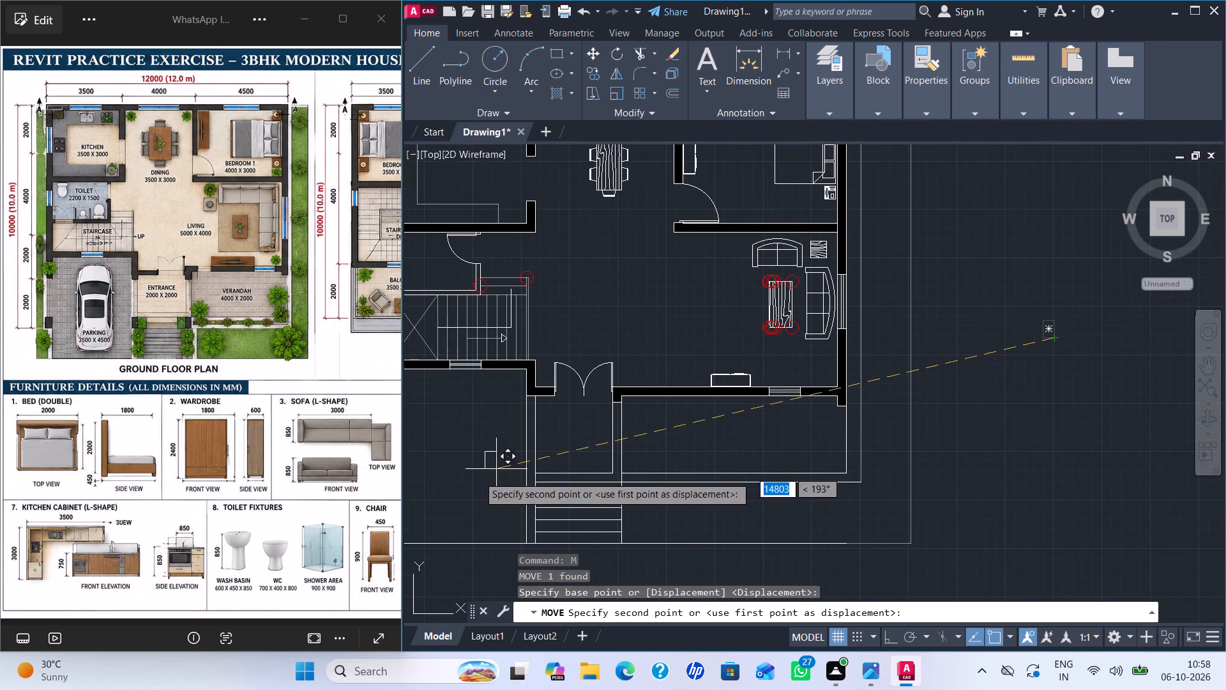
scroll(528, 482, "up", 4)
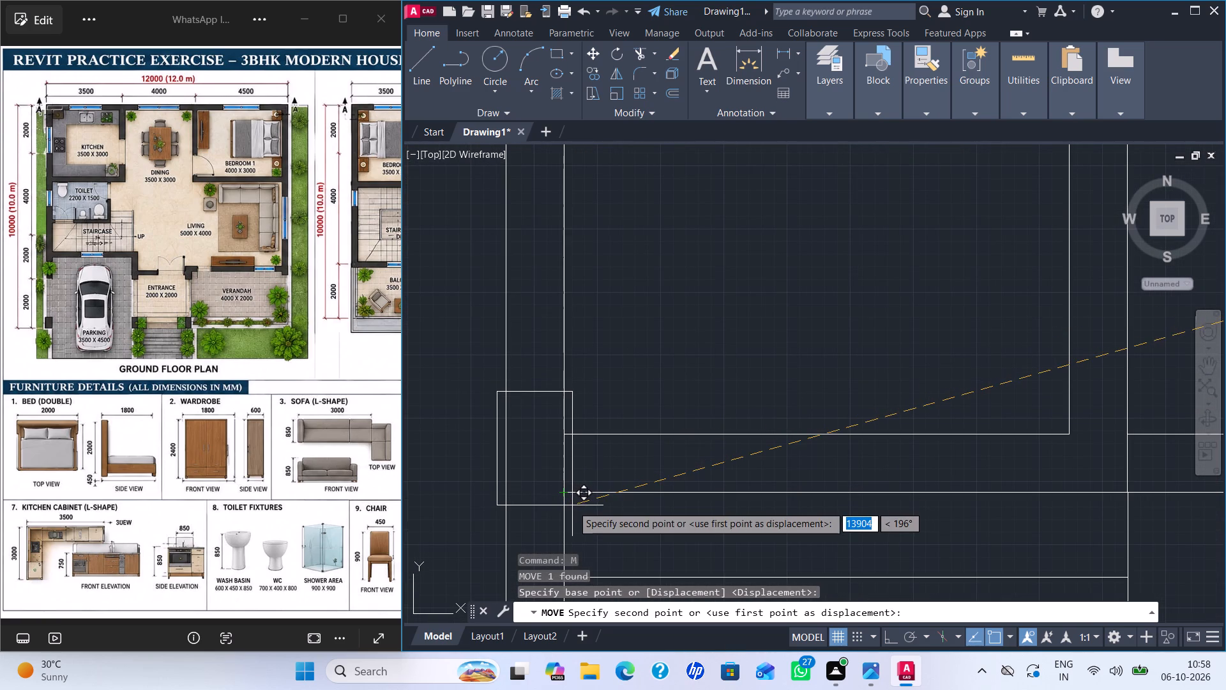
left_click(572, 505)
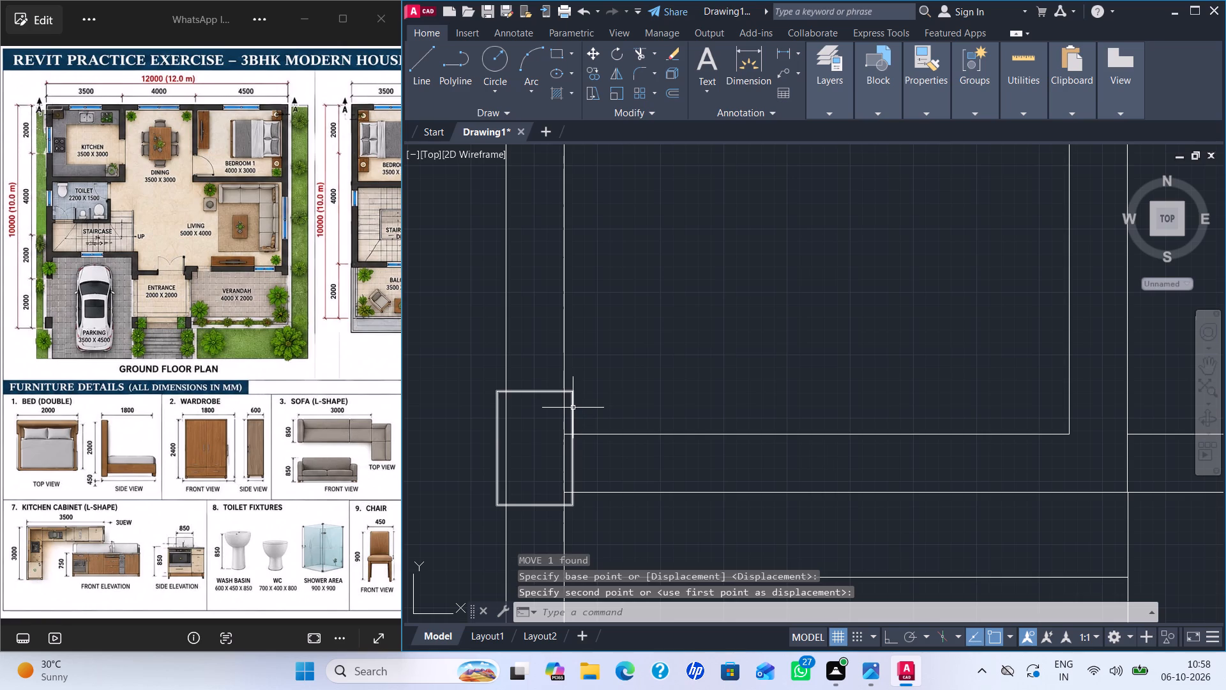
Copy the column rectangle horizontally to the verandah-side wall end at the top of the entrance steps.
left_click(573, 408)
key("v")
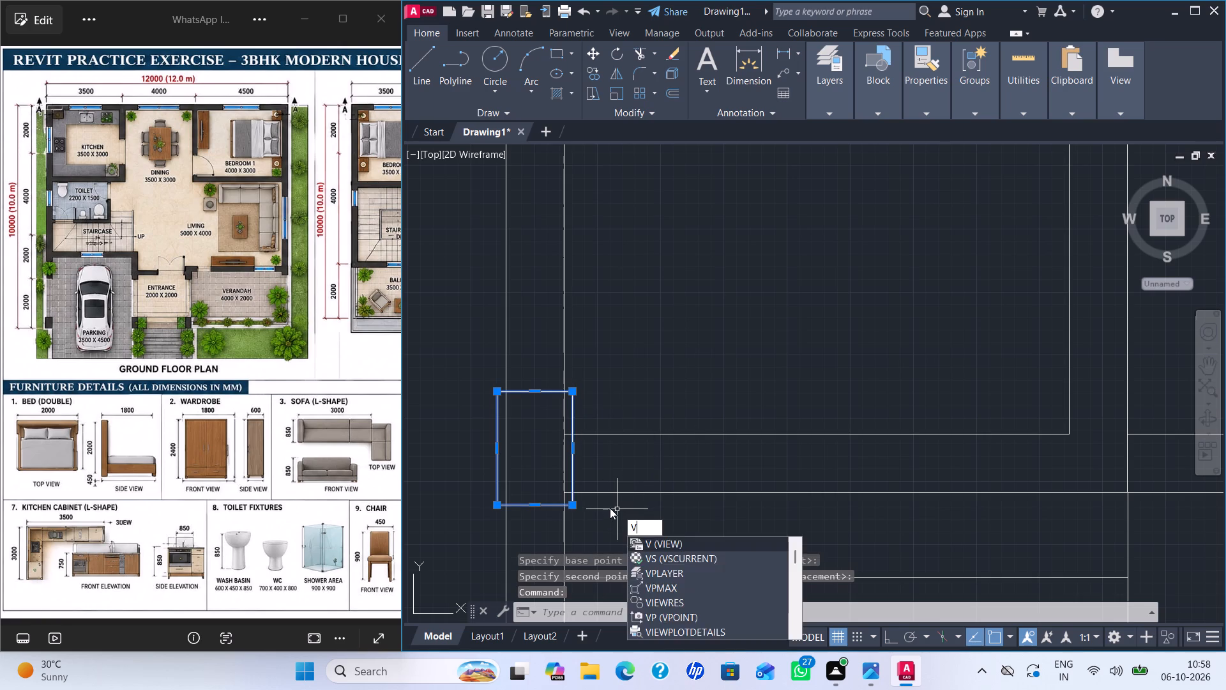
key("BackSpace")
key("c")
key("o")
key("Return")
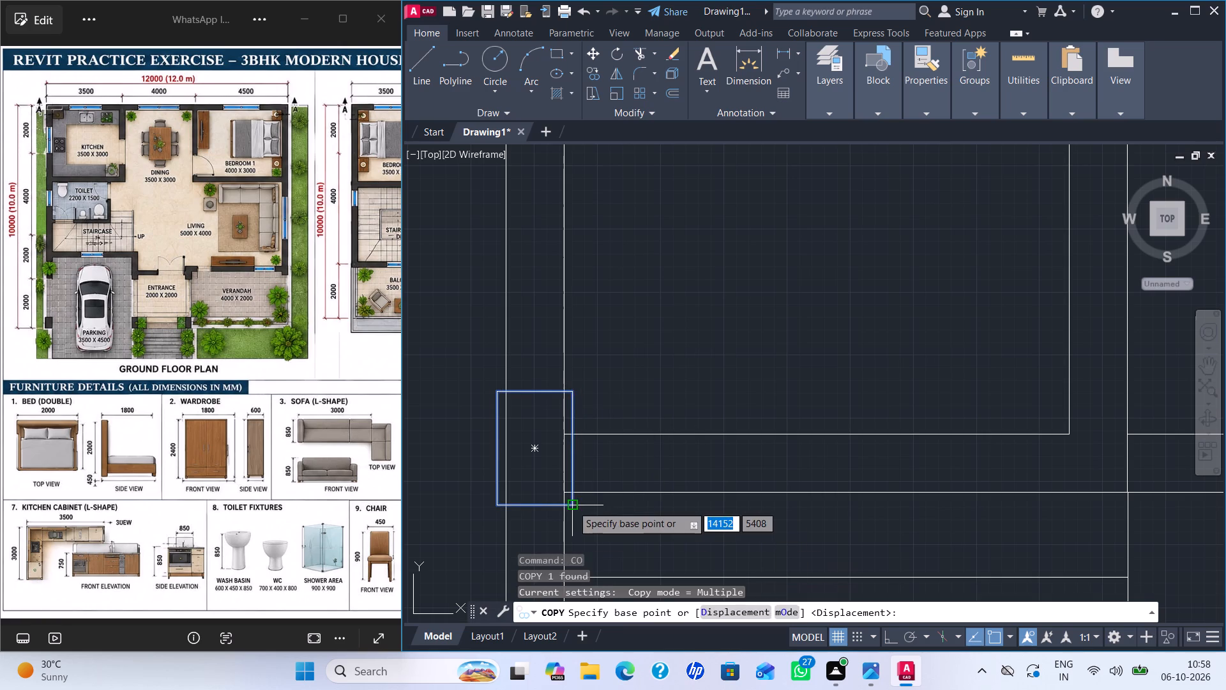
left_click_drag(572, 505, 585, 504)
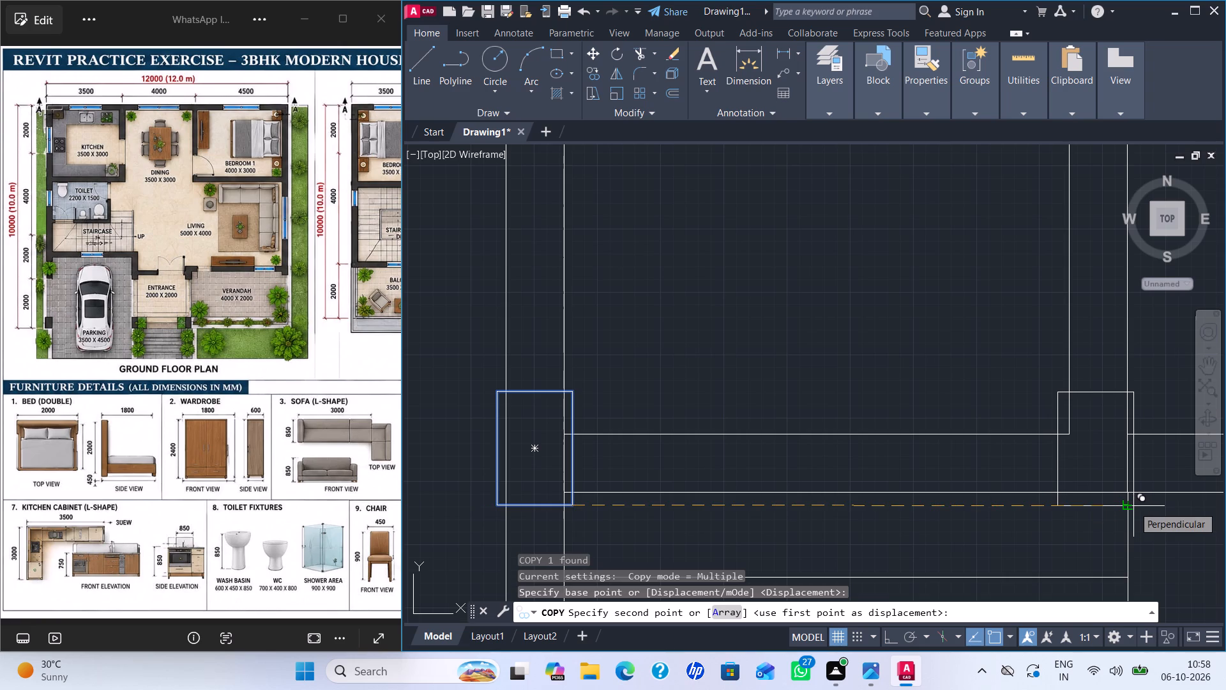
left_click(1133, 506)
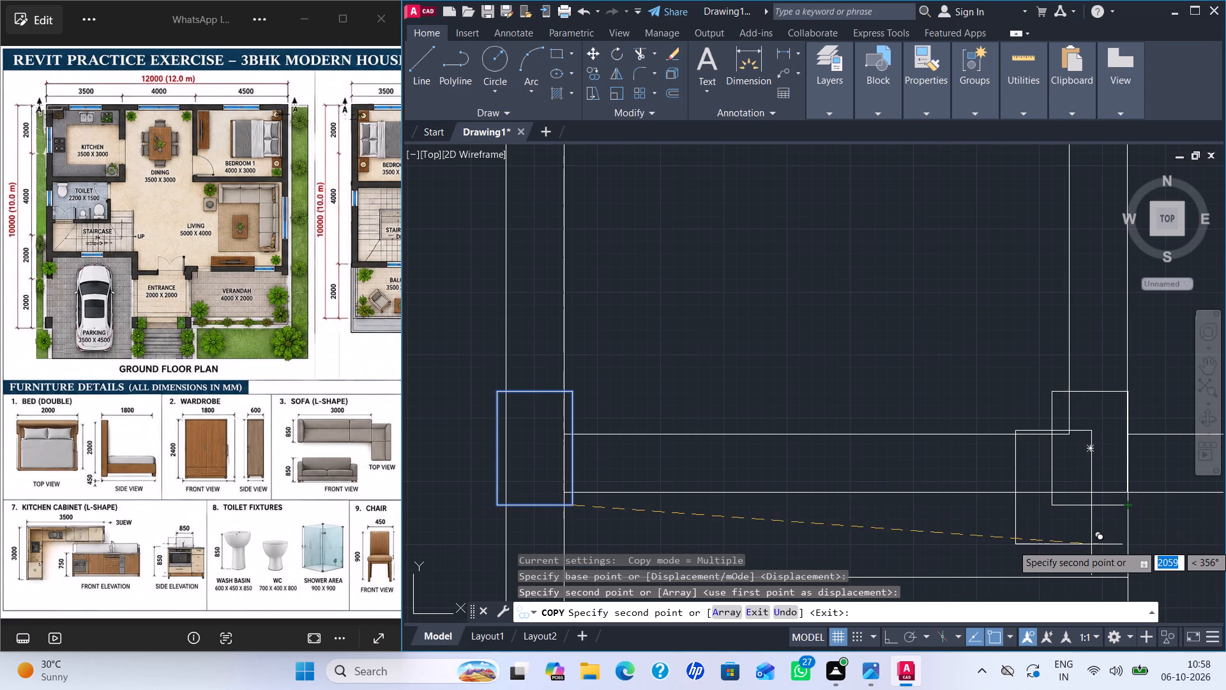
key("Escape")
key("Escape")
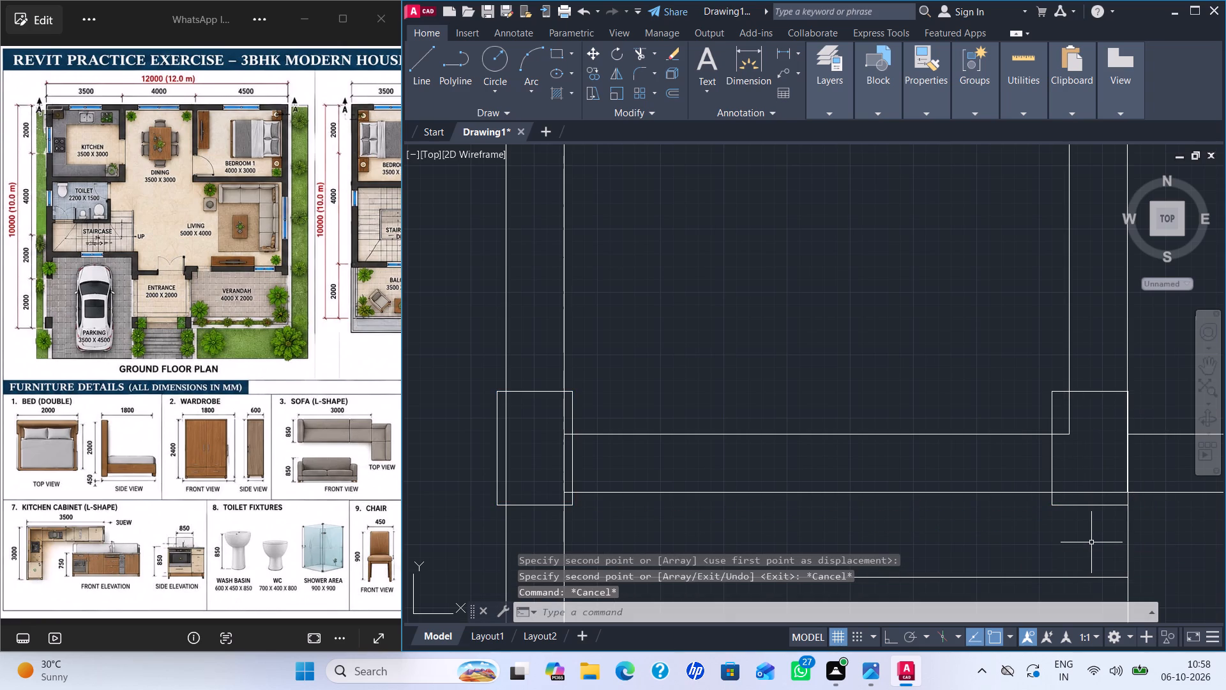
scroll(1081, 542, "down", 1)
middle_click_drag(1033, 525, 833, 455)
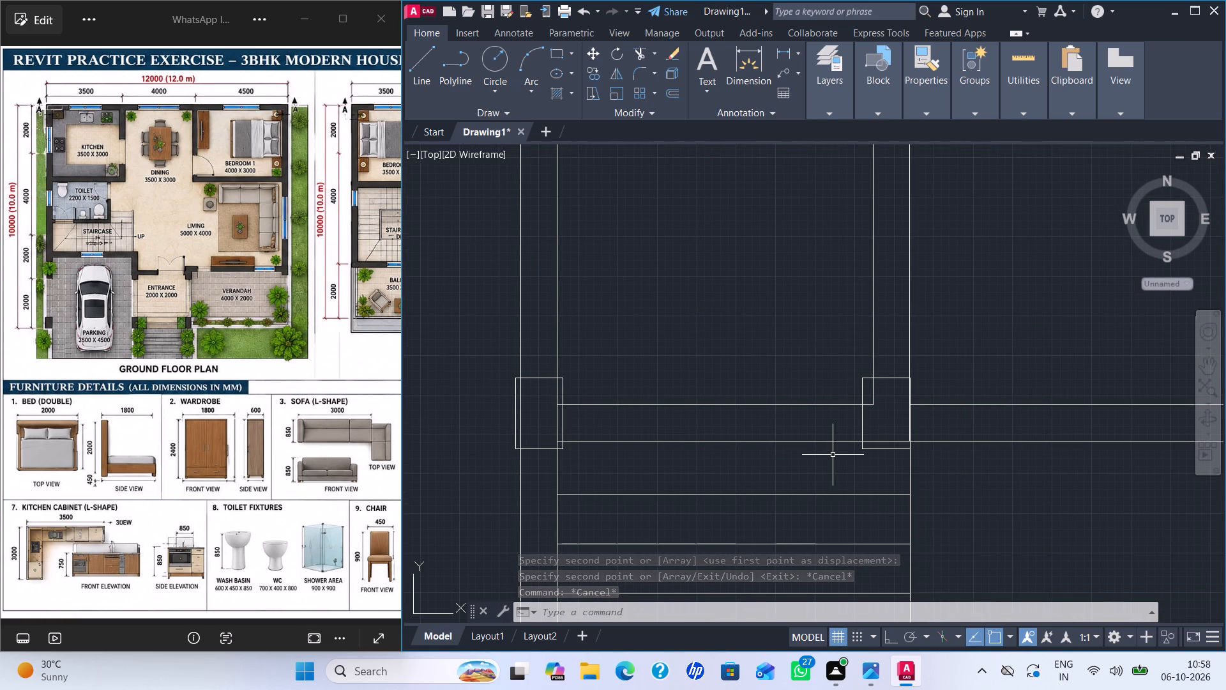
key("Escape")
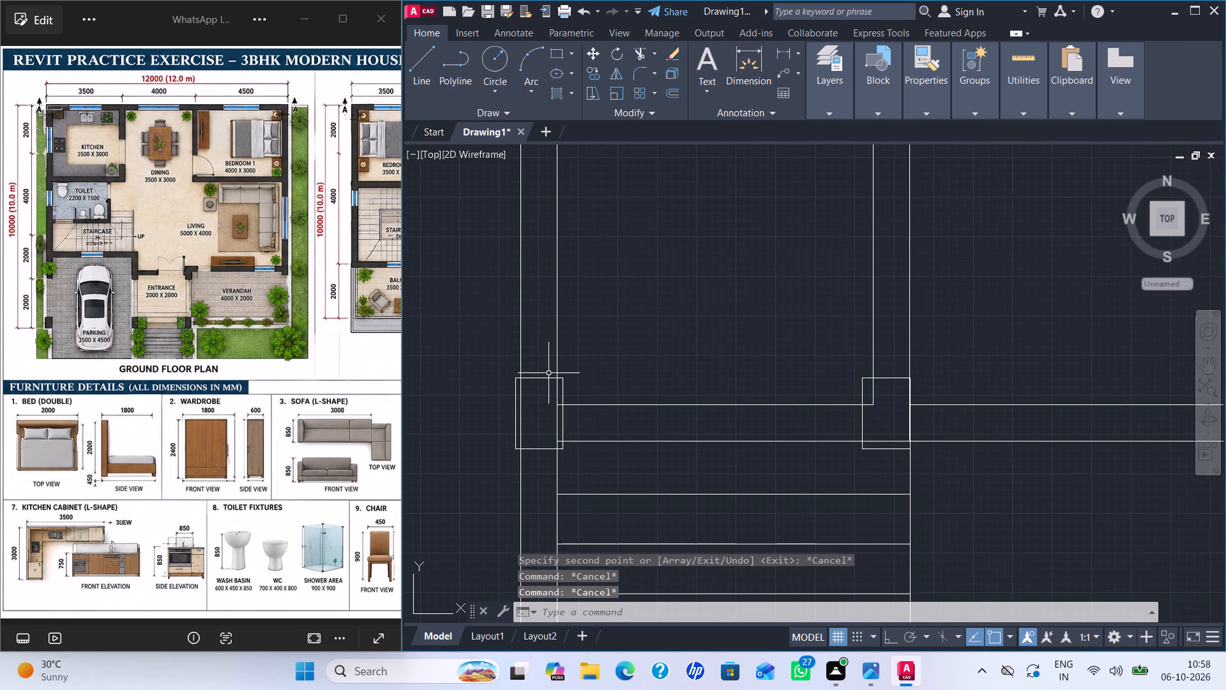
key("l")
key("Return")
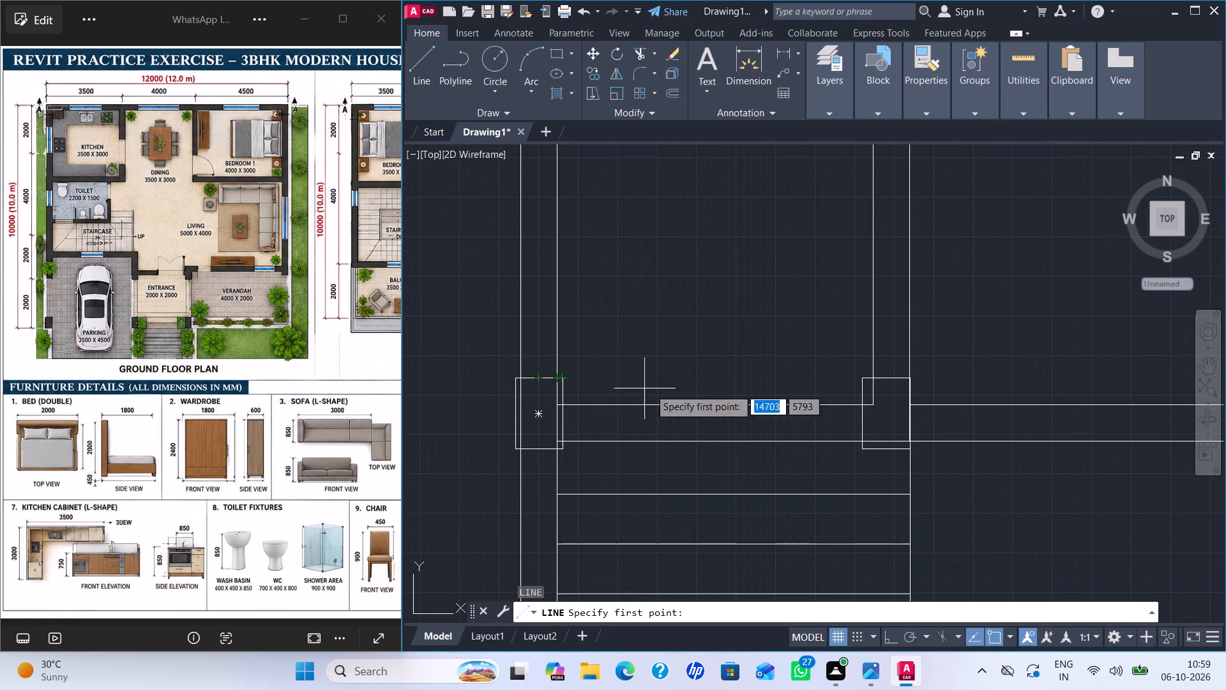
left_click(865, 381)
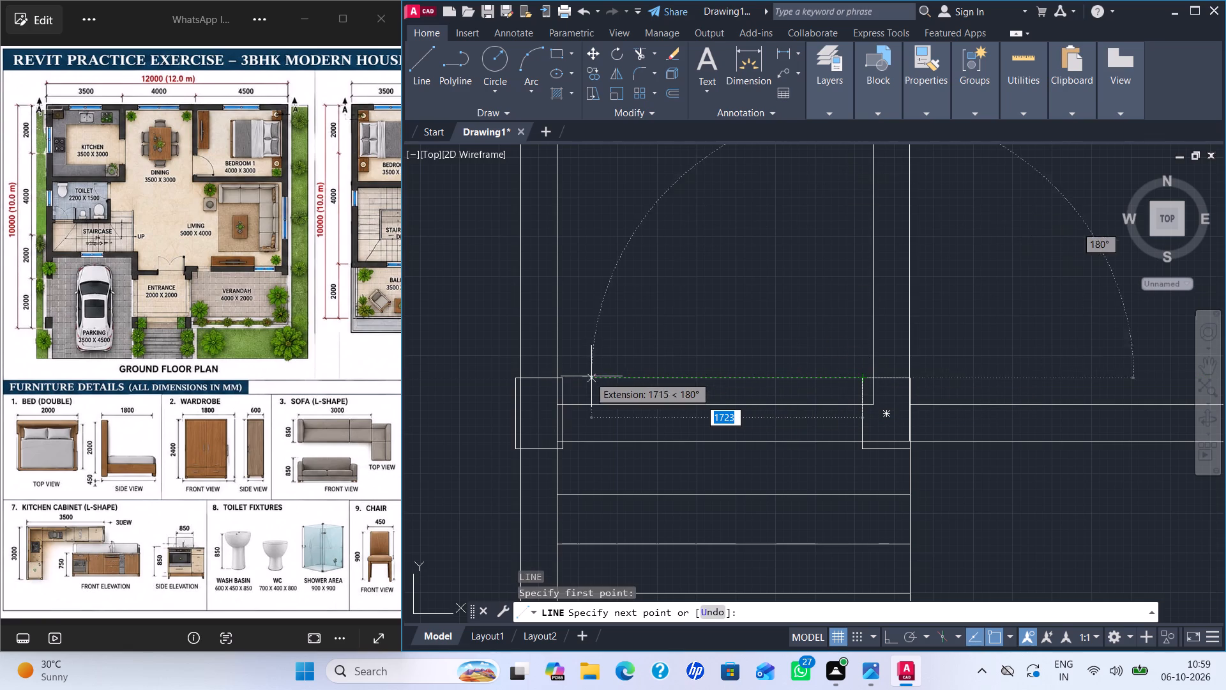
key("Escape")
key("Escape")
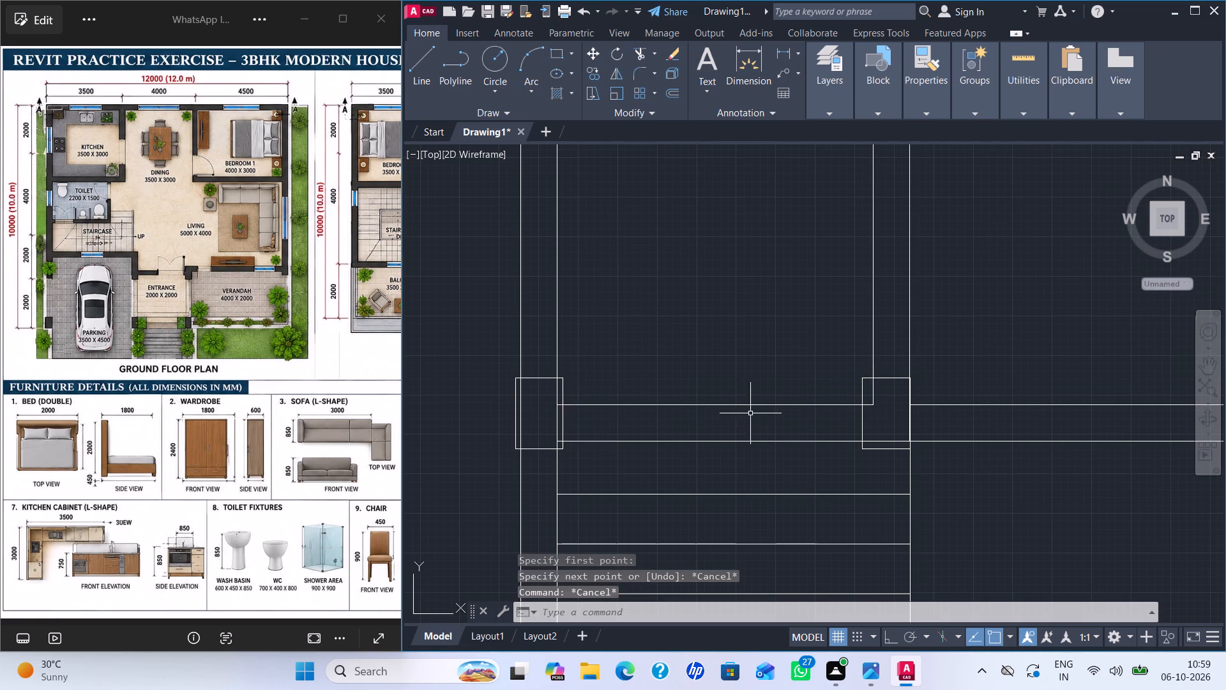
Trim the wall and step lines that run inside both entrance column rectangles.
scroll(792, 420, "down", 2)
scroll(864, 442, "up", 2)
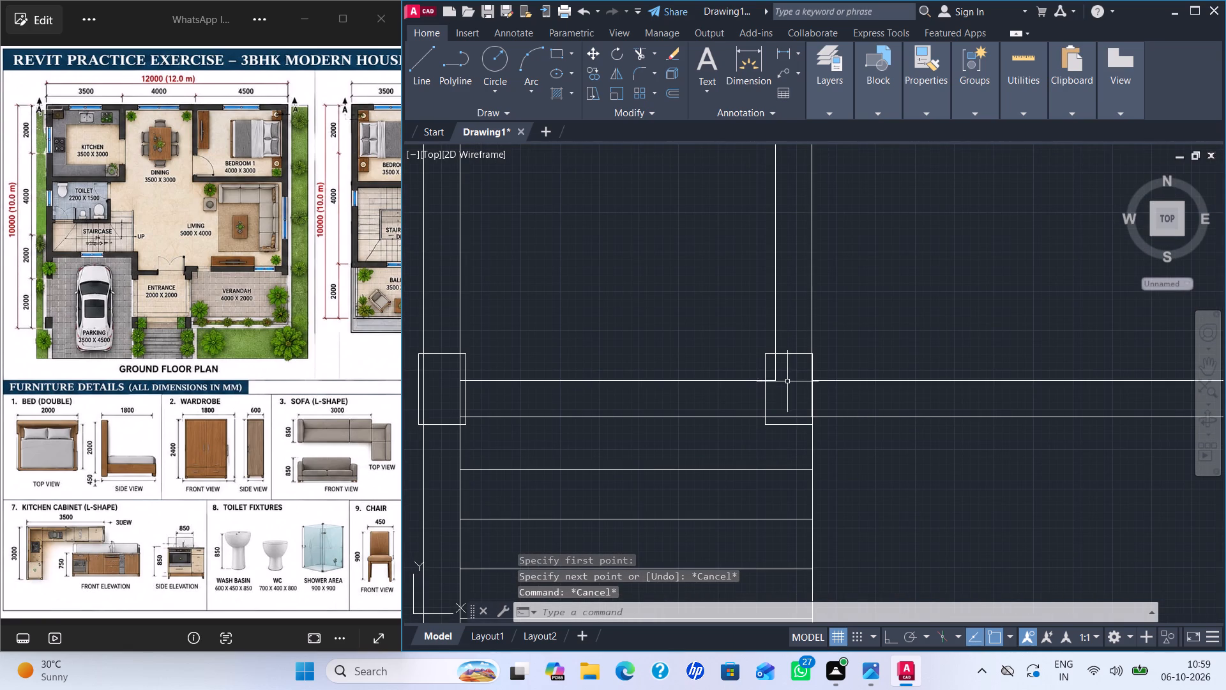
key("t")
key("r")
key("Return")
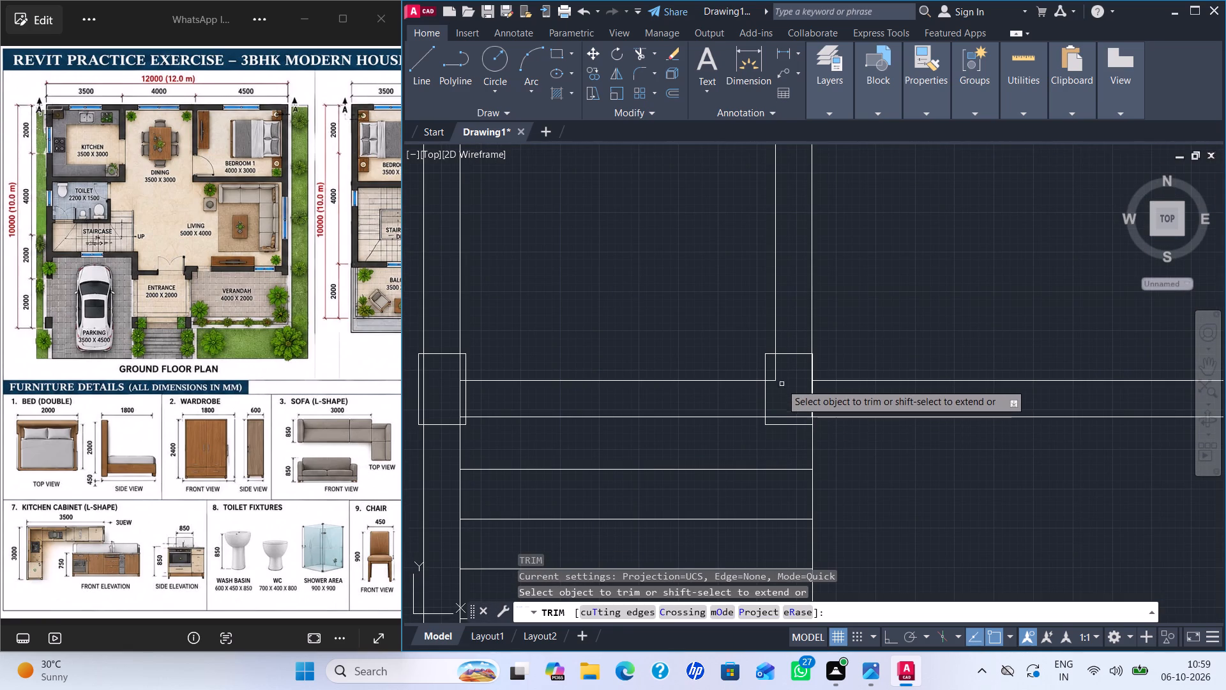
left_click(775, 367)
left_click(773, 381)
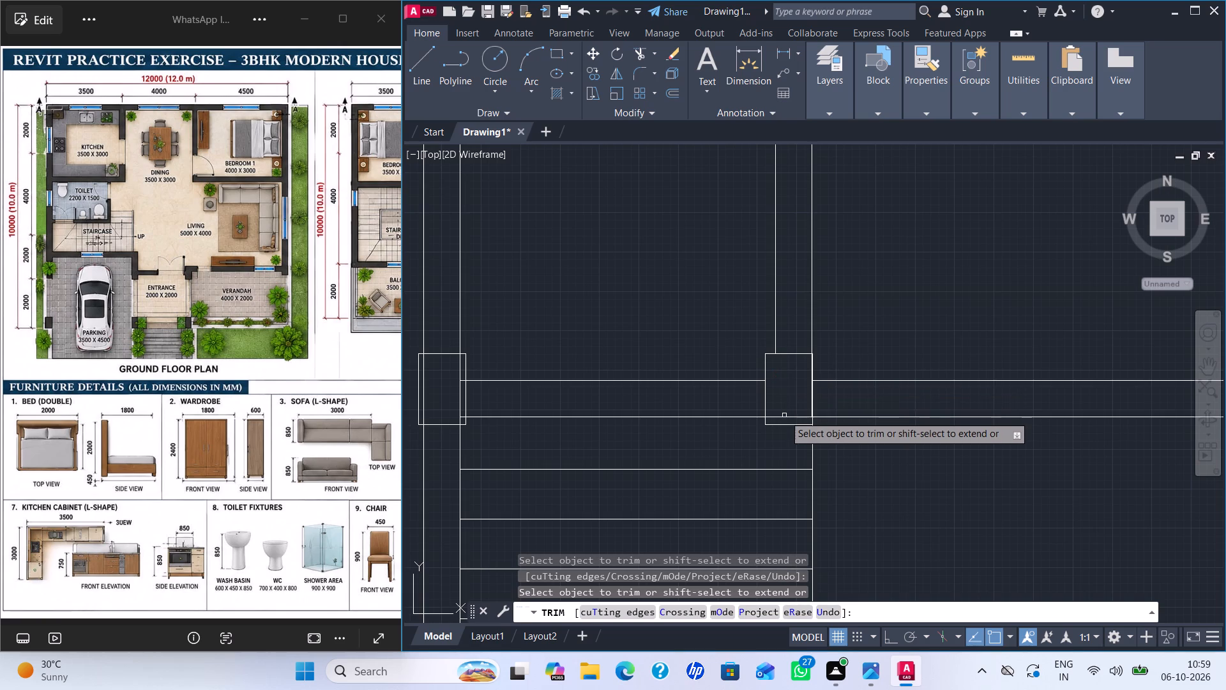
left_click(785, 416)
left_click(458, 368)
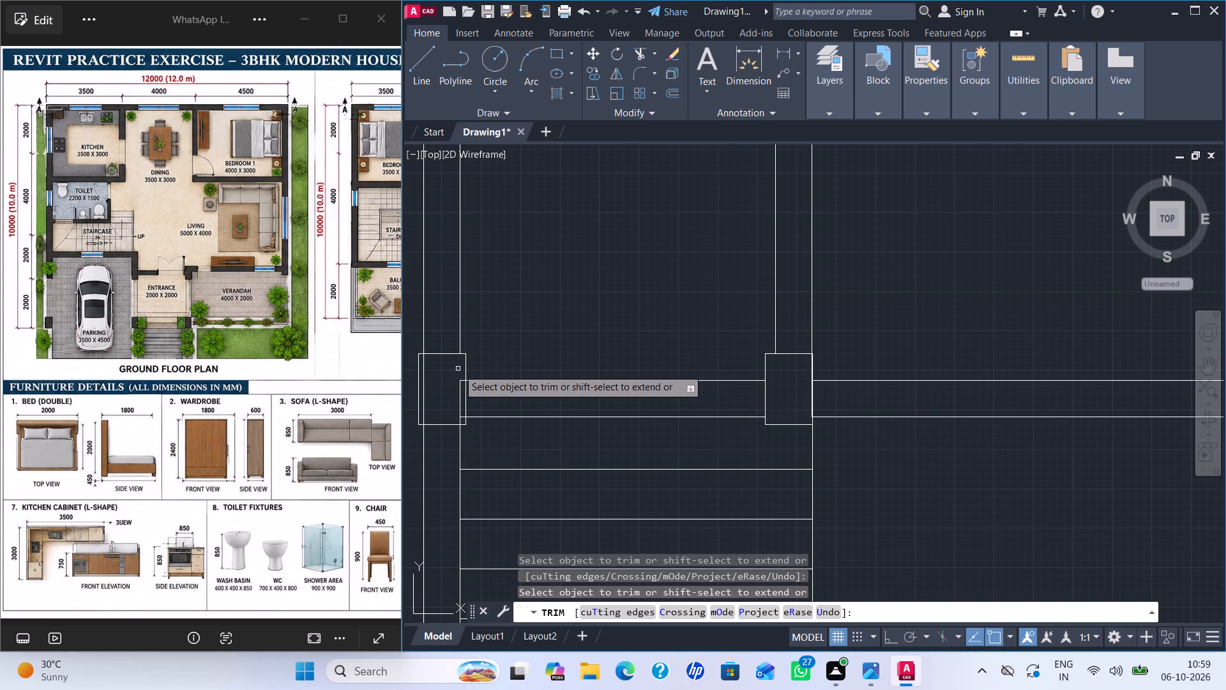
left_click(461, 381)
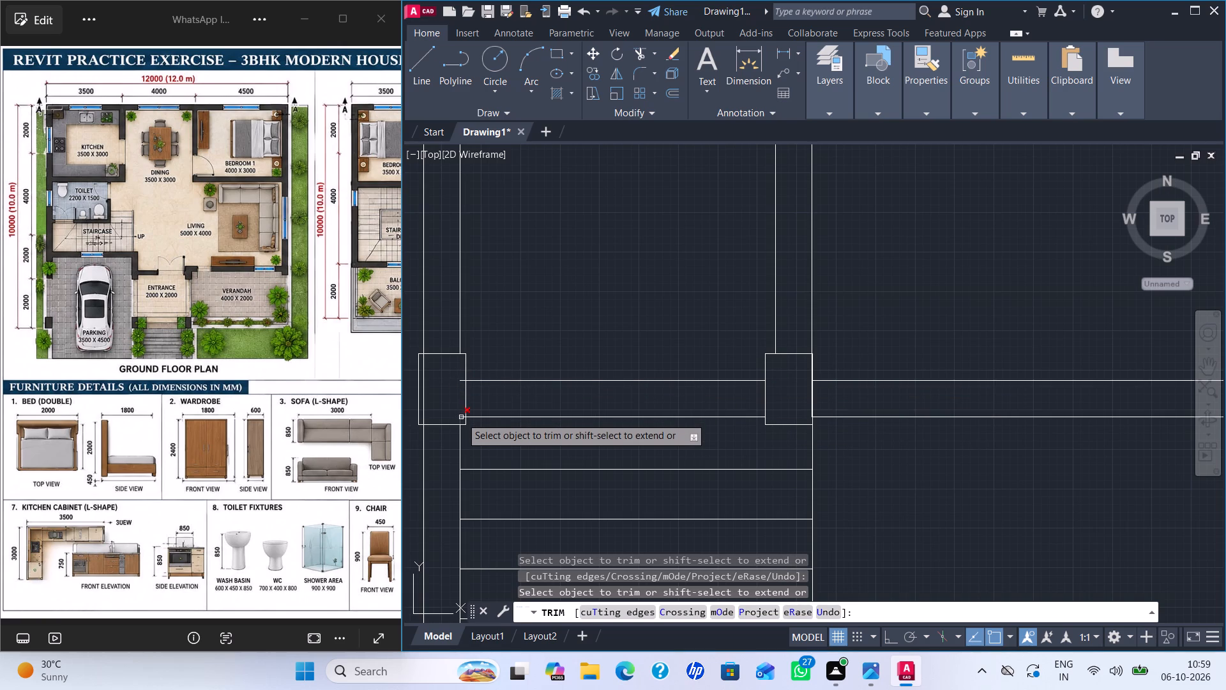
left_click(461, 417)
left_click(461, 380)
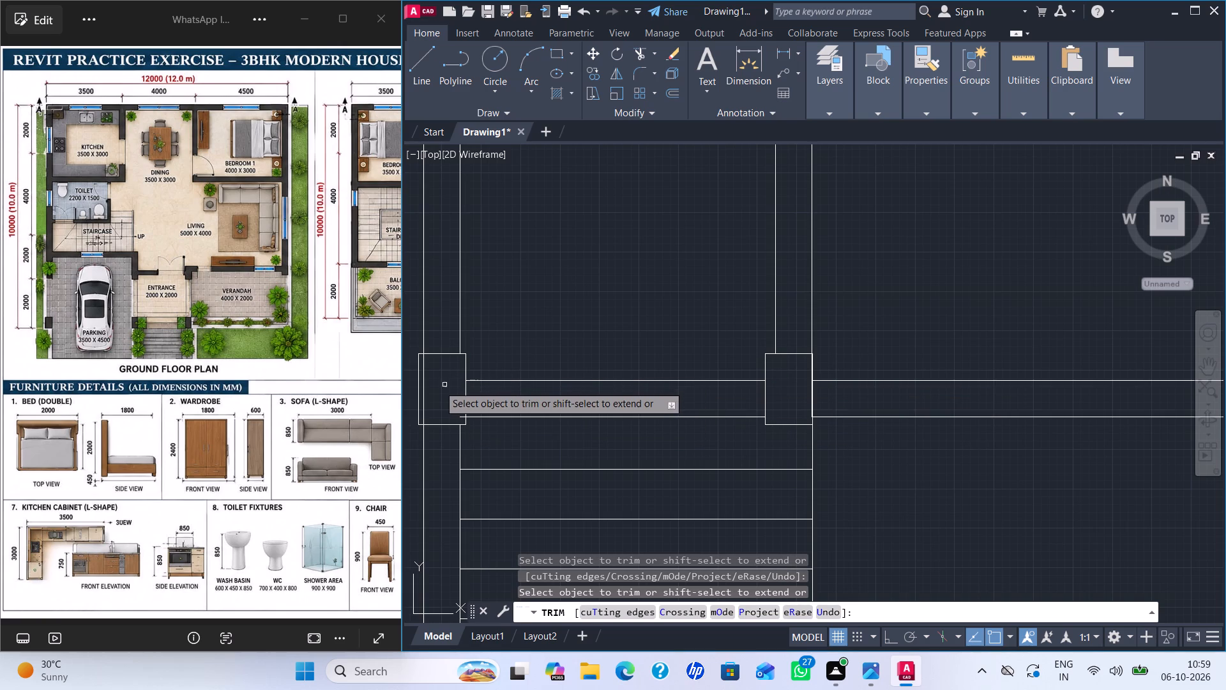
left_click(422, 386)
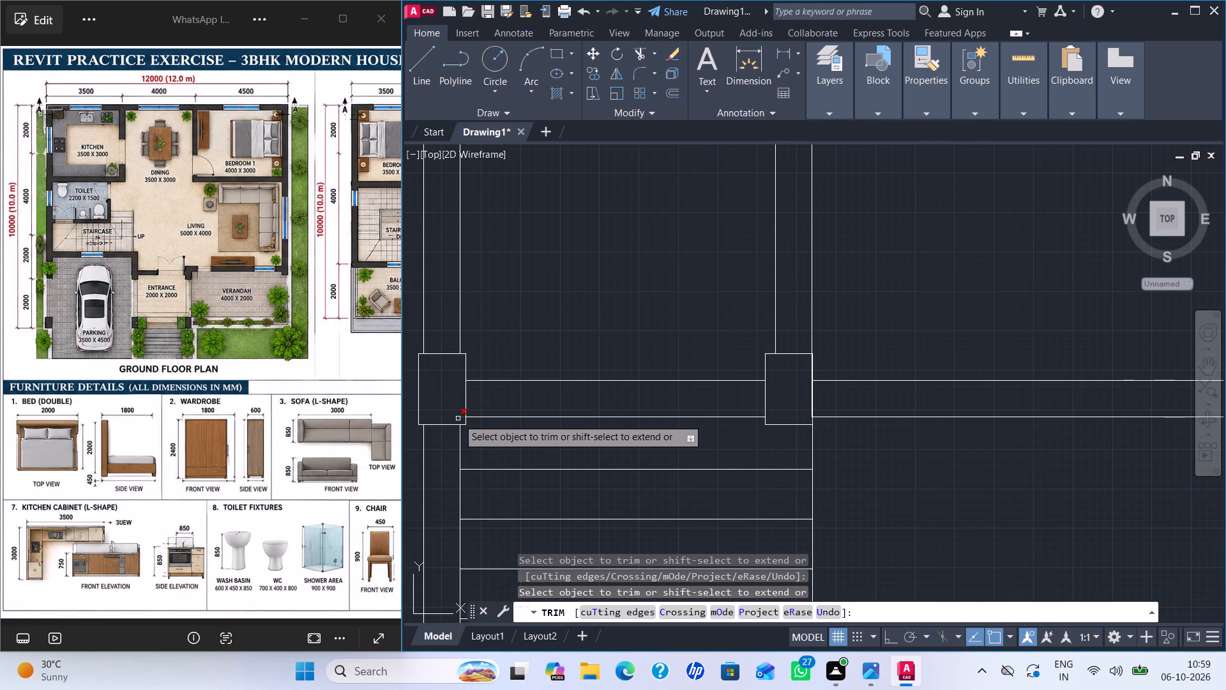
left_click(458, 418)
scroll(802, 454, "down", 1)
key("Escape")
scroll(873, 480, "down", 2)
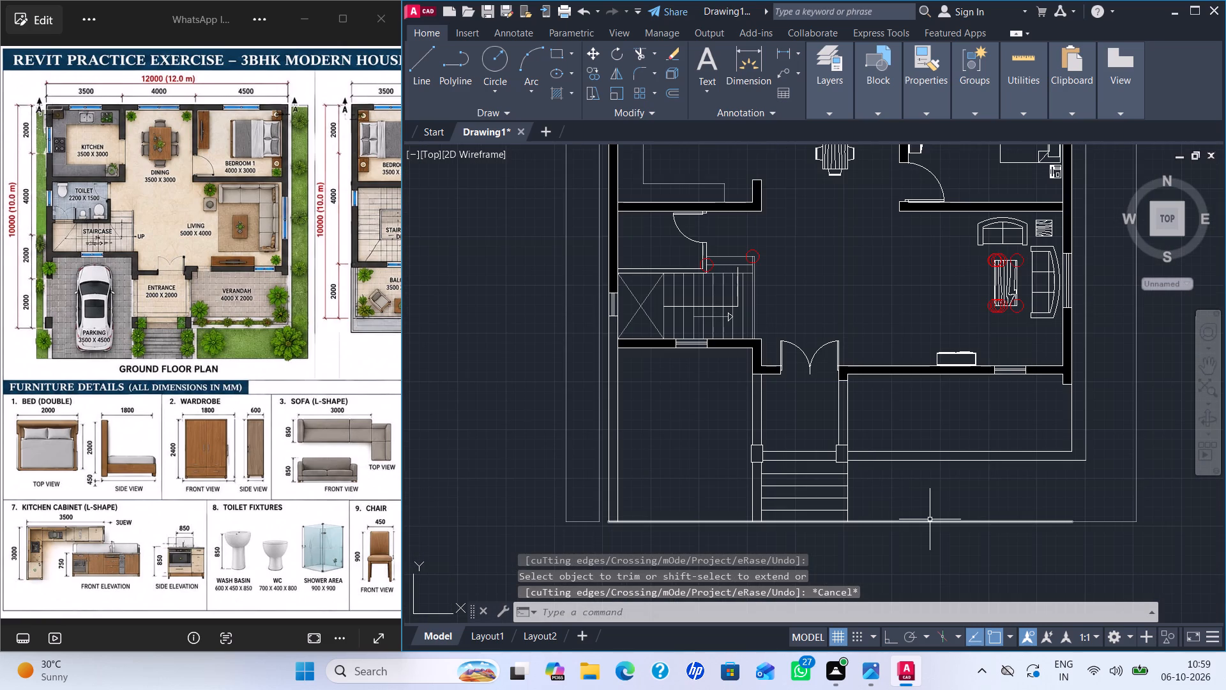
Hatch both entrance columns and the toilet walls beside the staircase in solid black.
key("h")
key("Return")
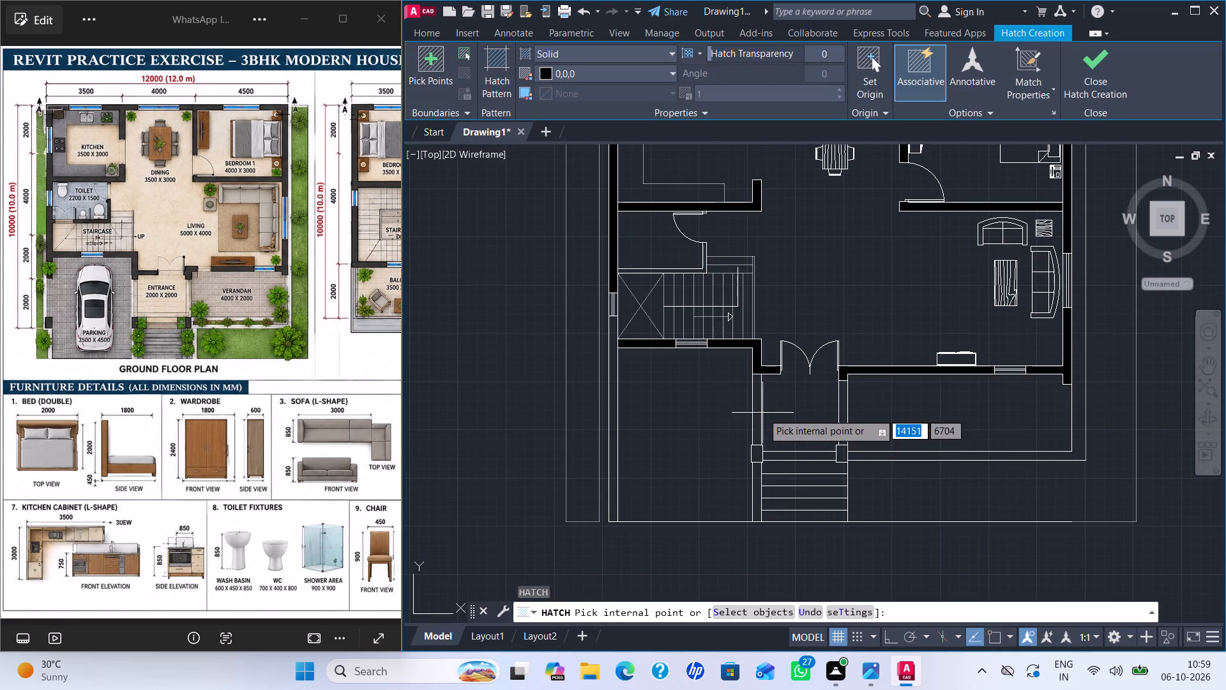
left_click(757, 451)
left_click(840, 450)
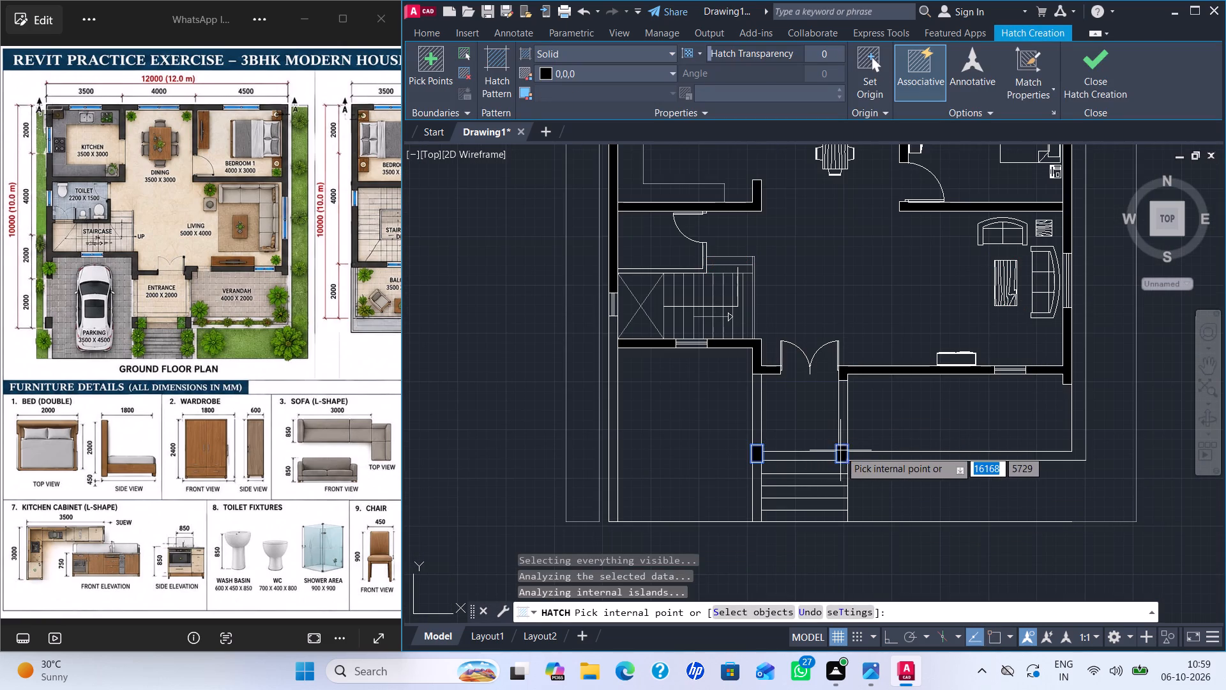
scroll(704, 256, "up", 4)
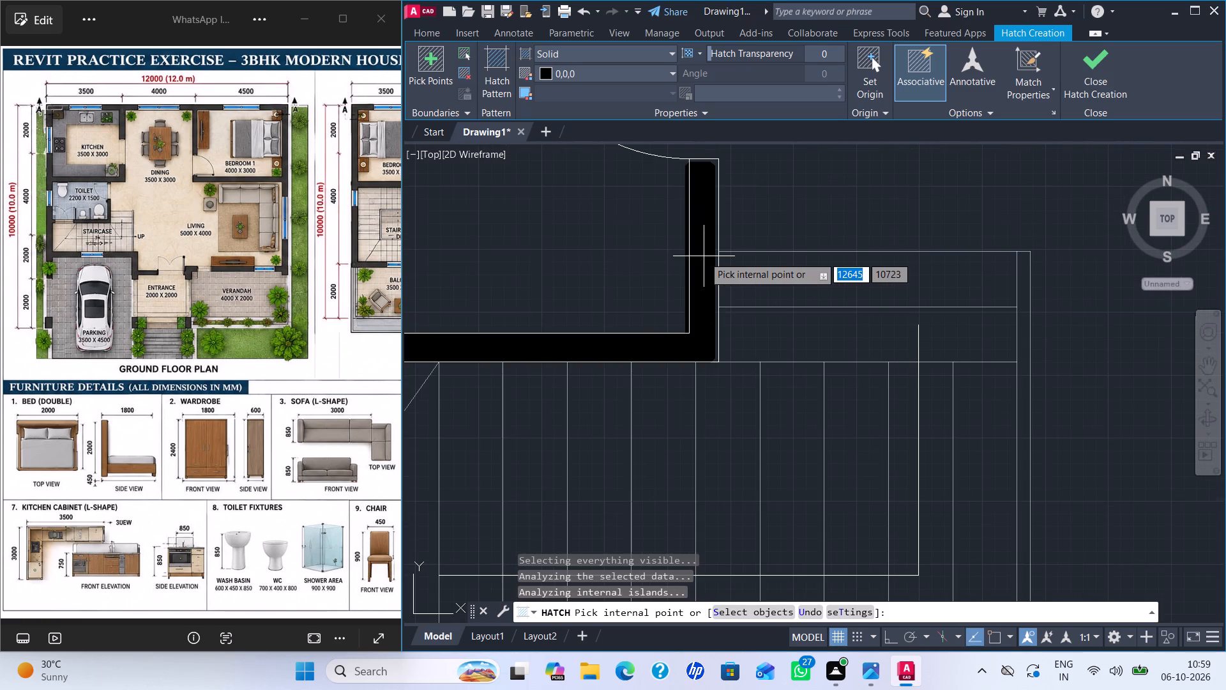
left_click(704, 256)
key("Return")
Examine the hatched toilet walls and the two columns at the top of the entrance steps.
scroll(879, 351, "down", 2)
scroll(955, 388, "down", 2)
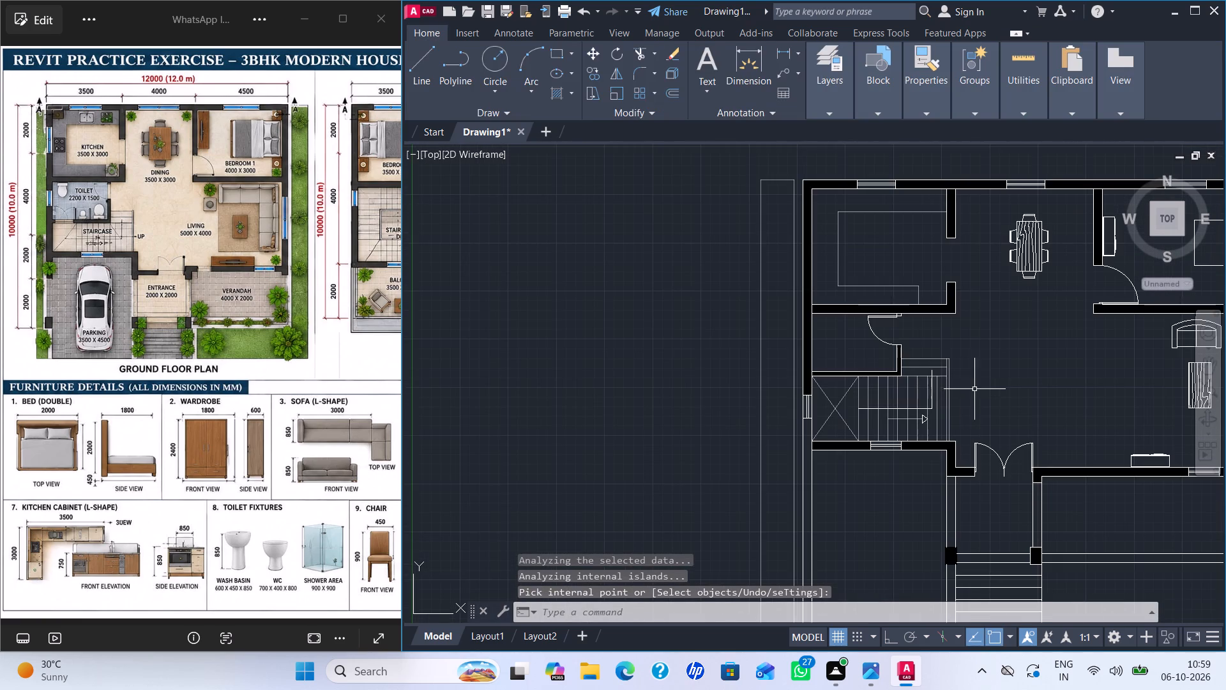
scroll(987, 389, "down", 1)
middle_click_drag(1046, 360, 838, 280)
scroll(838, 347, "up", 3)
middle_click_drag(837, 440, 884, 259)
scroll(523, 407, "up", 4)
scroll(845, 353, "down", 2)
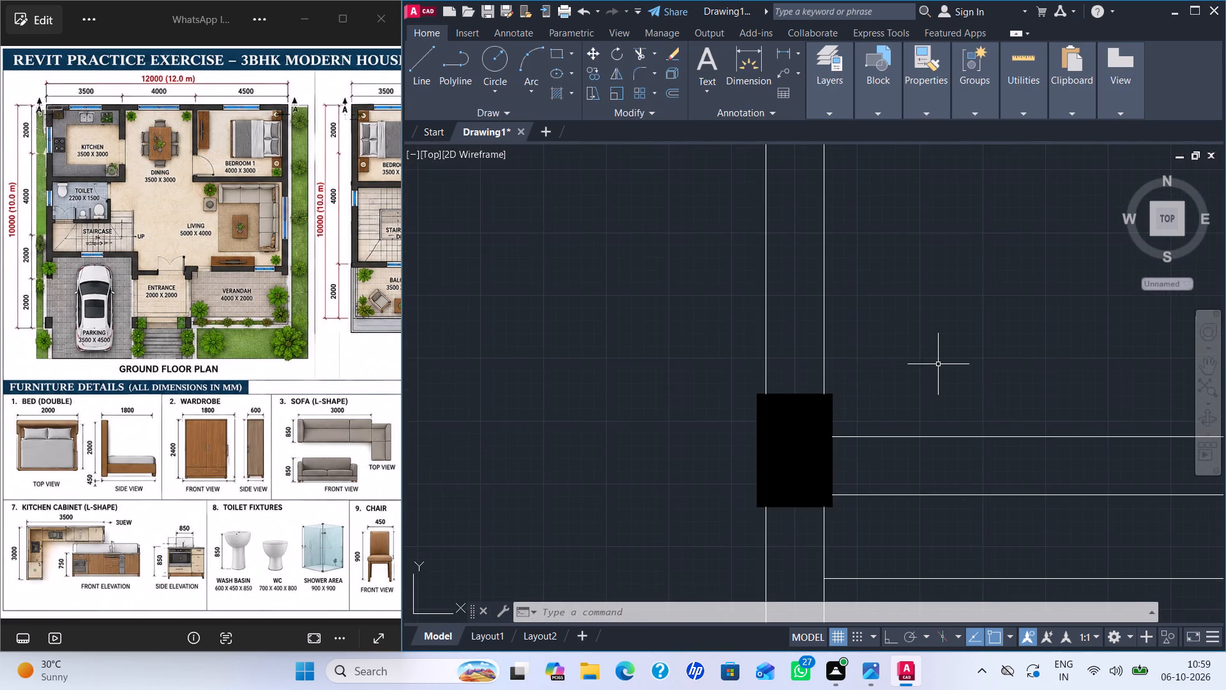
scroll(938, 364, "down", 2)
middle_click_drag(928, 359, 518, 274)
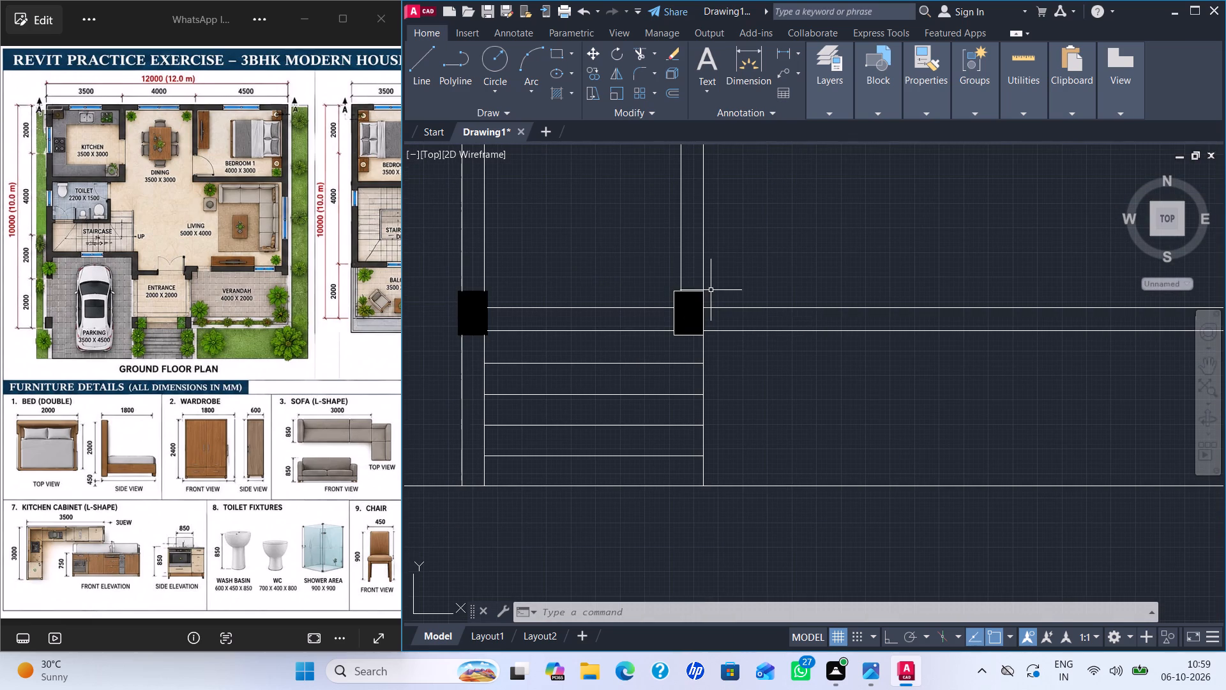
Delete the outline rectangles around both hatched columns at the top of the entrance steps.
left_click(692, 291)
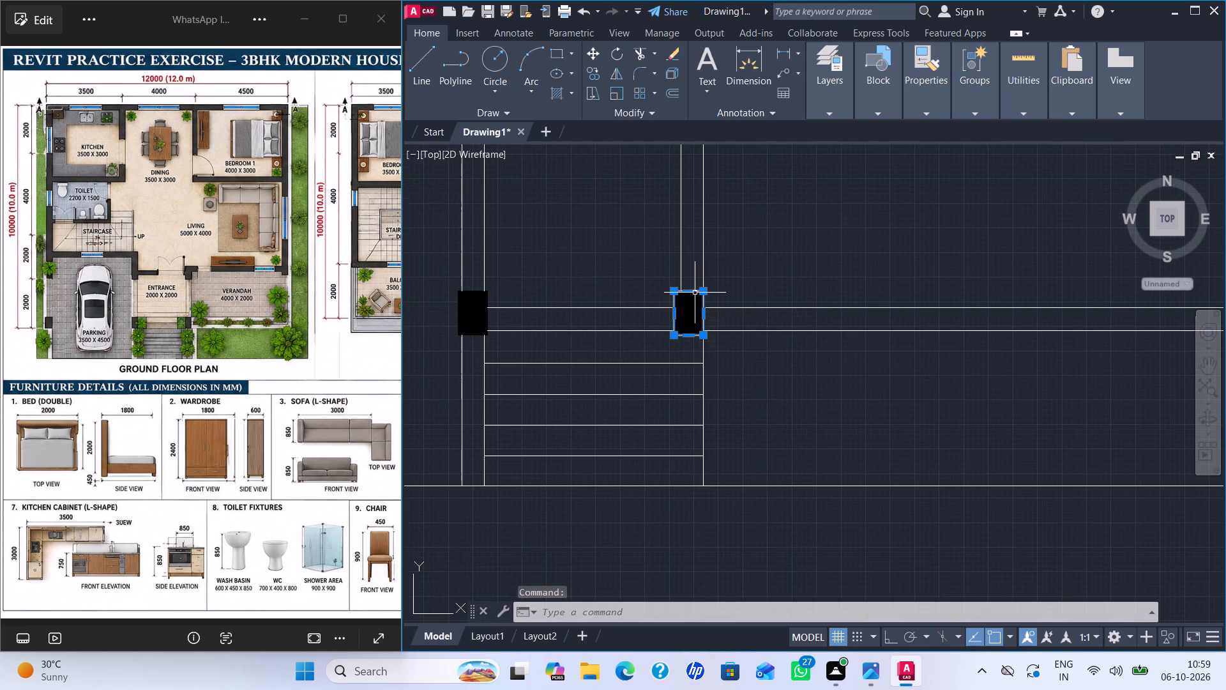
key("Delete")
left_click(474, 289)
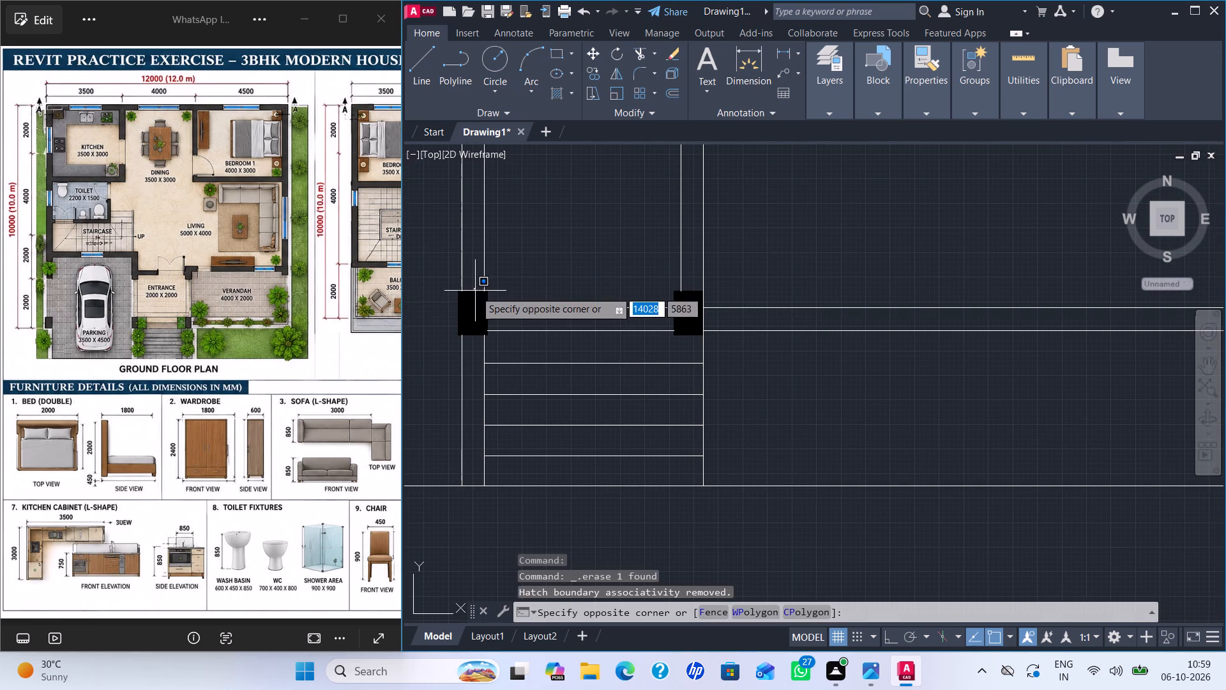
left_click(475, 291)
left_click(473, 292)
key("Delete")
Examine the entrance columns, the adjoining verandah and parking walls, and the overall ground floor plan.
scroll(806, 372, "down", 1)
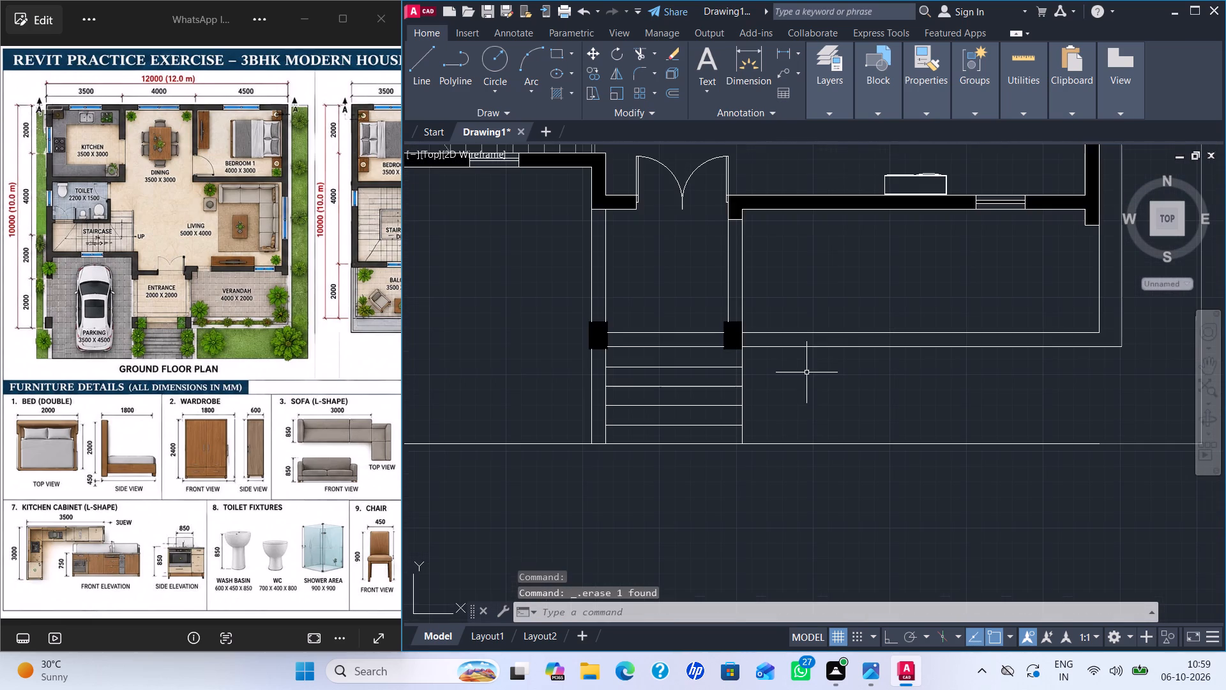
scroll(773, 364, "down", 2)
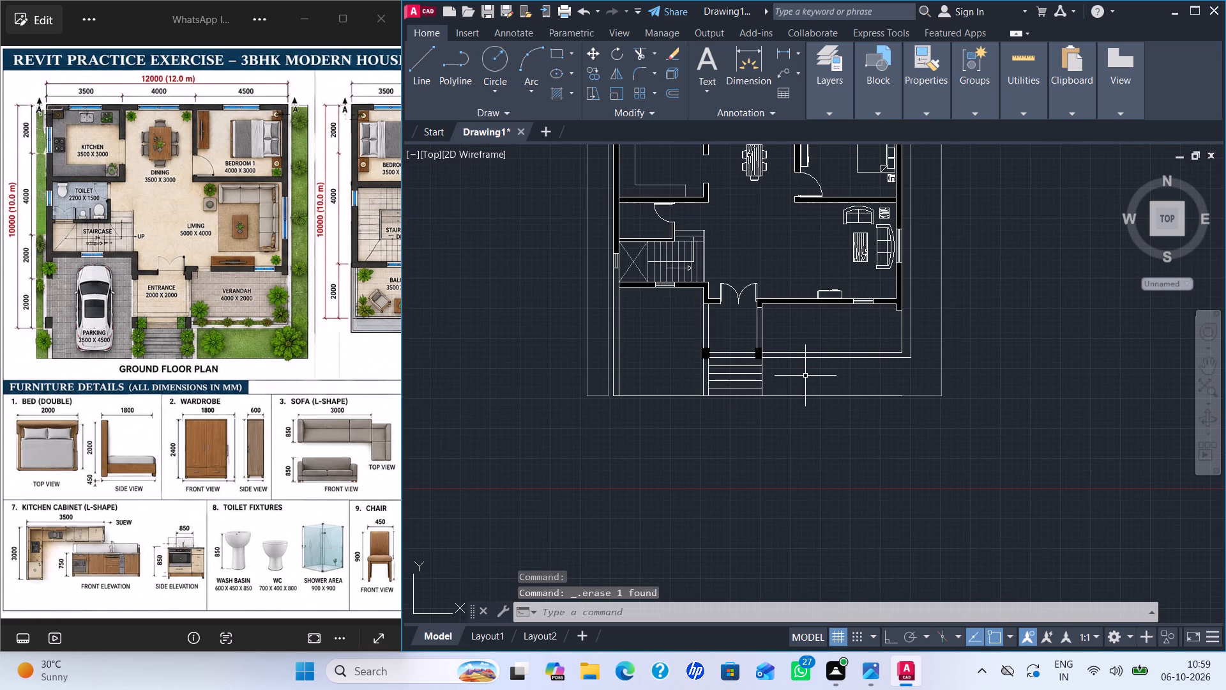
scroll(802, 376, "up", 1)
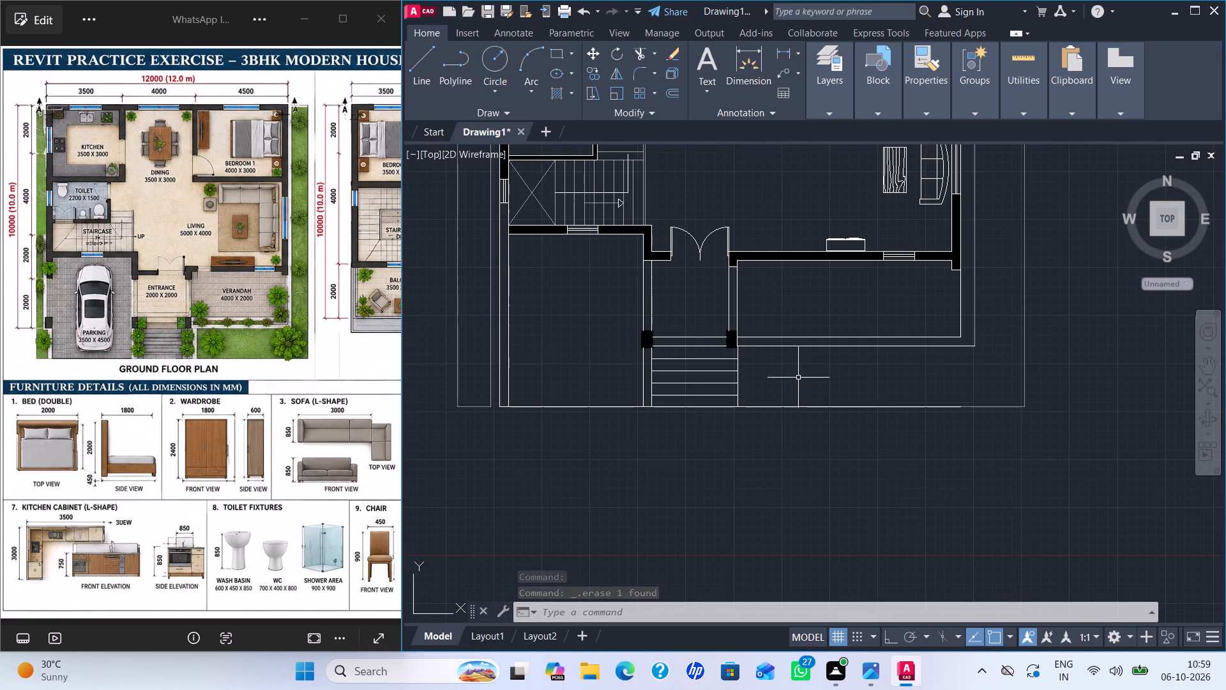
scroll(798, 378, "down", 1)
scroll(757, 369, "up", 4)
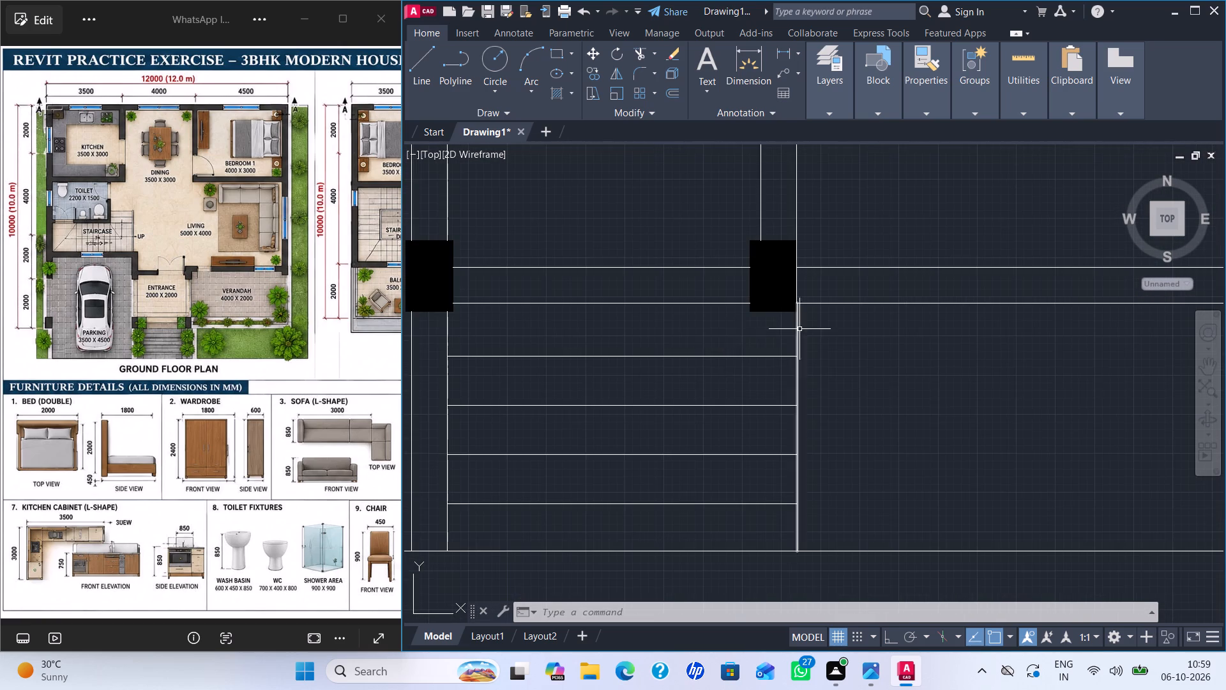
scroll(810, 328, "down", 2)
scroll(863, 371, "down", 1)
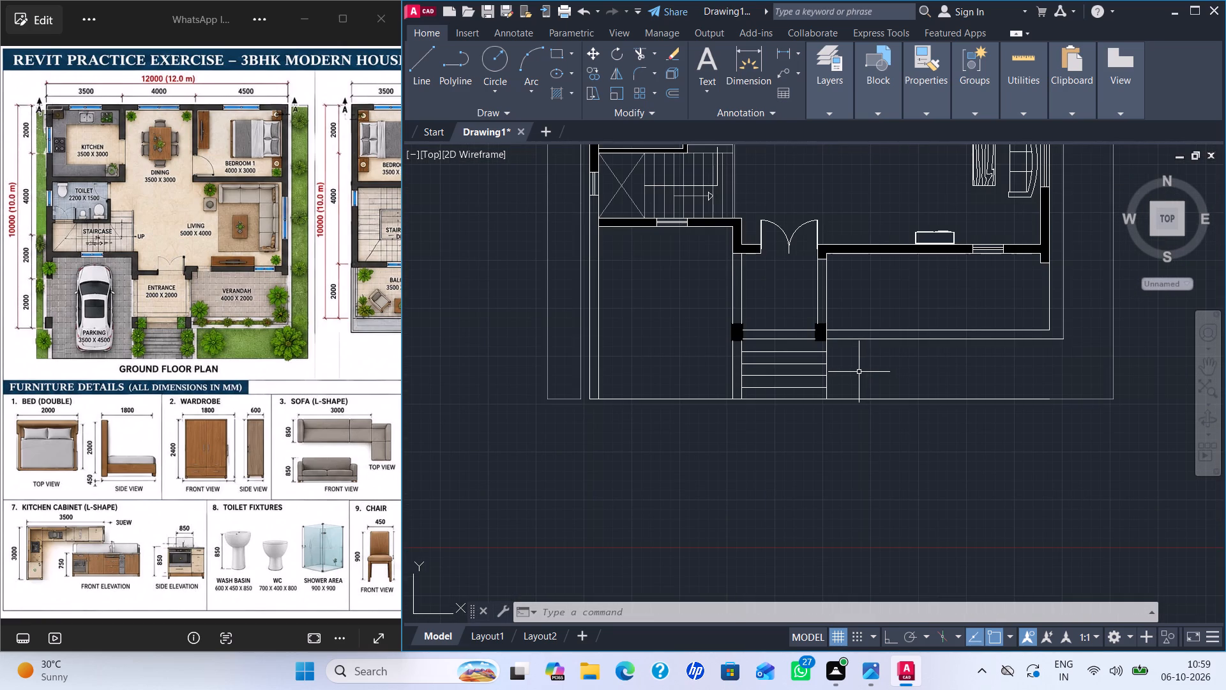
left_click(819, 293)
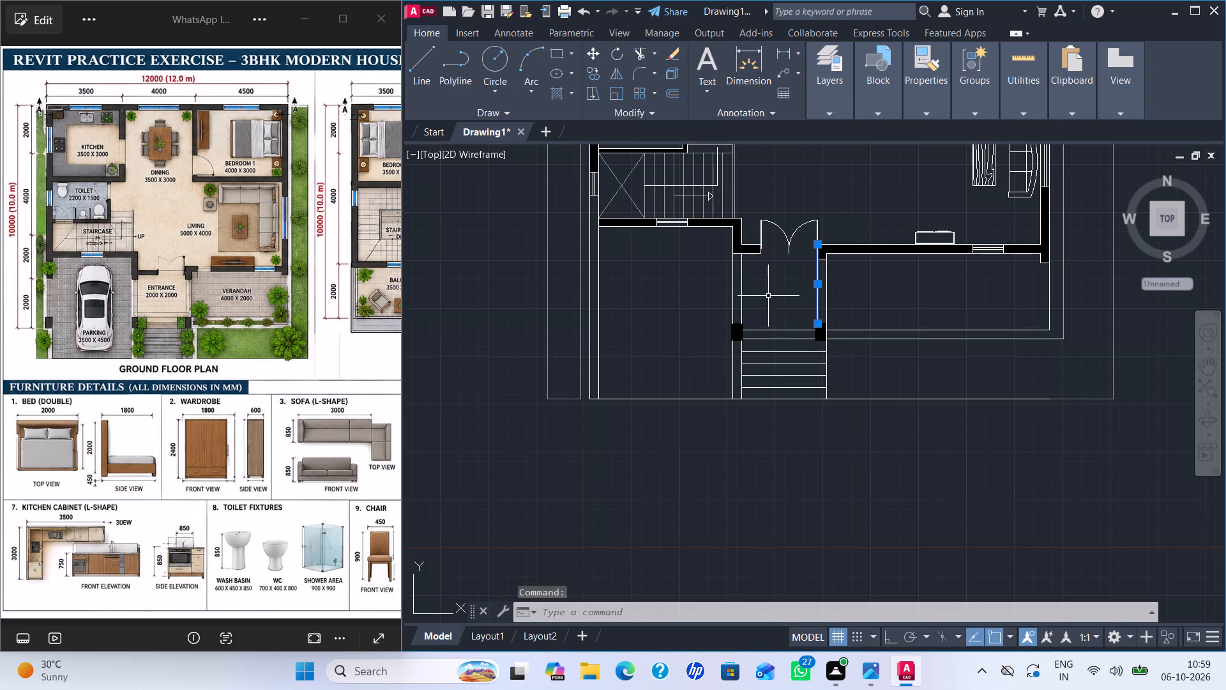
key("Escape")
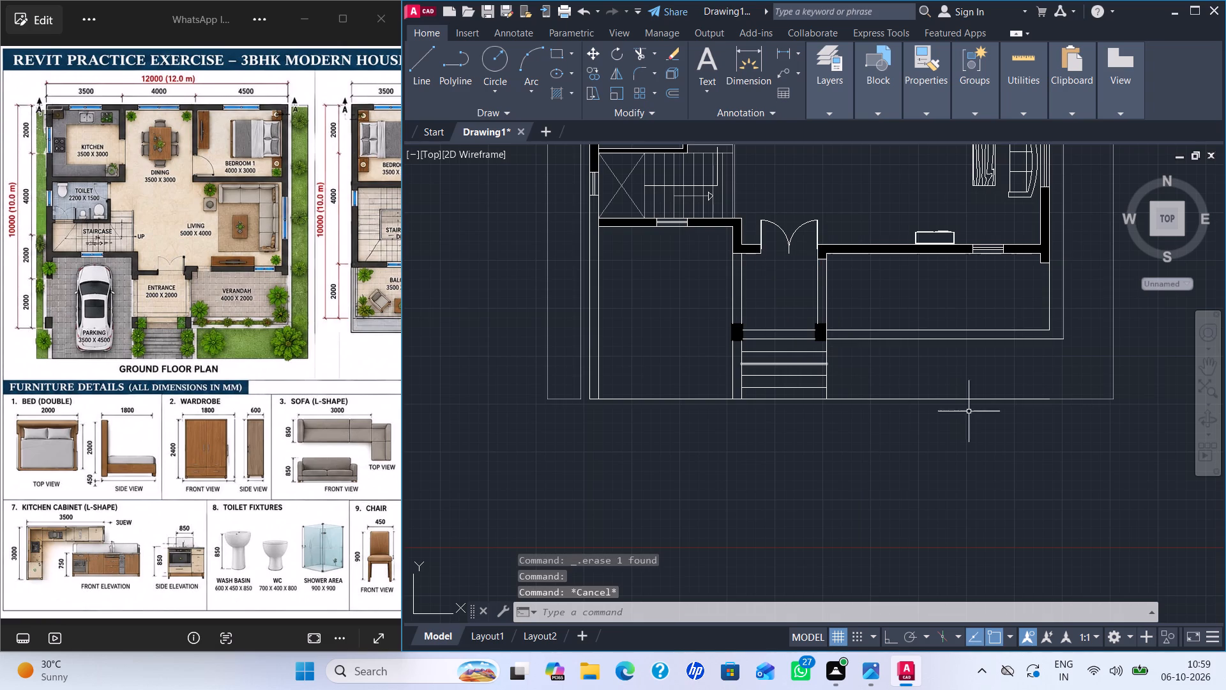
scroll(800, 274, "up", 3)
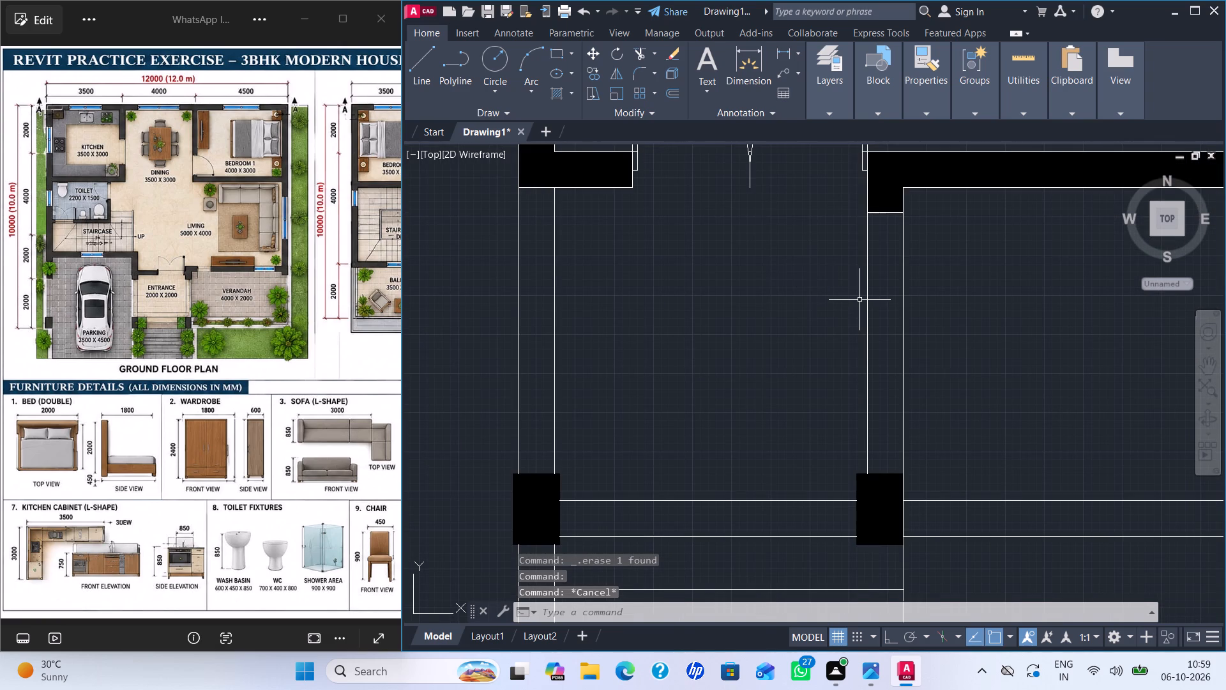
scroll(977, 367, "down", 2)
scroll(1122, 452, "down", 2)
middle_click_drag(1128, 464, 883, 456)
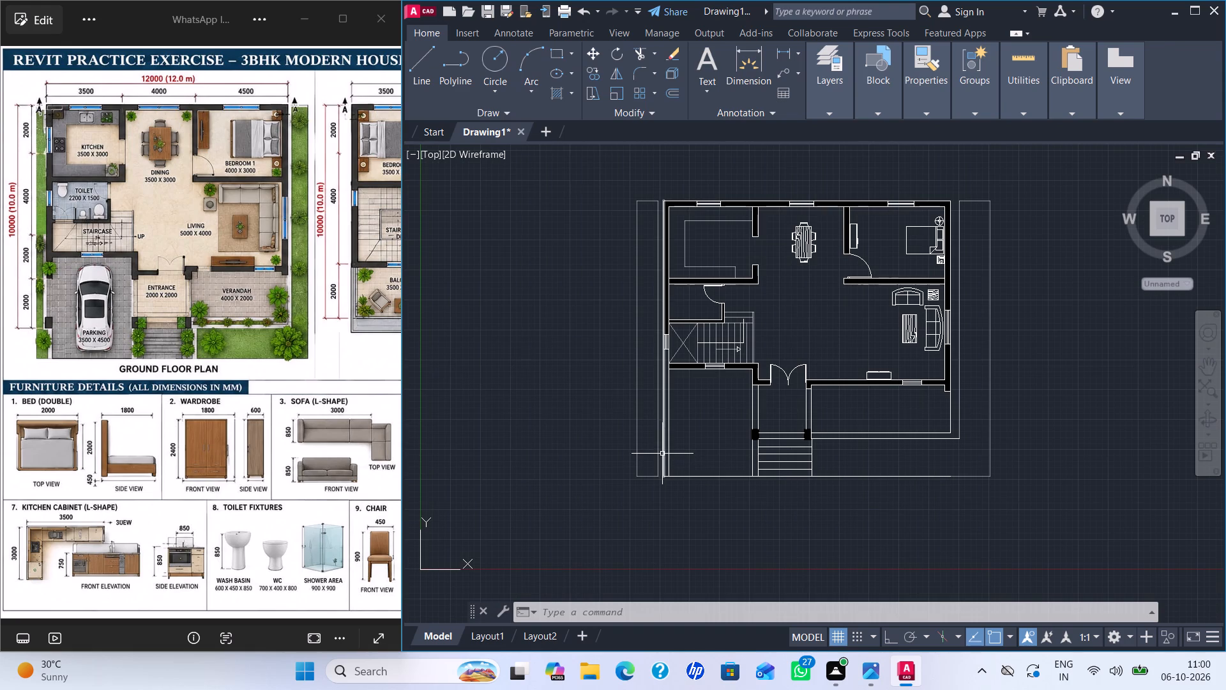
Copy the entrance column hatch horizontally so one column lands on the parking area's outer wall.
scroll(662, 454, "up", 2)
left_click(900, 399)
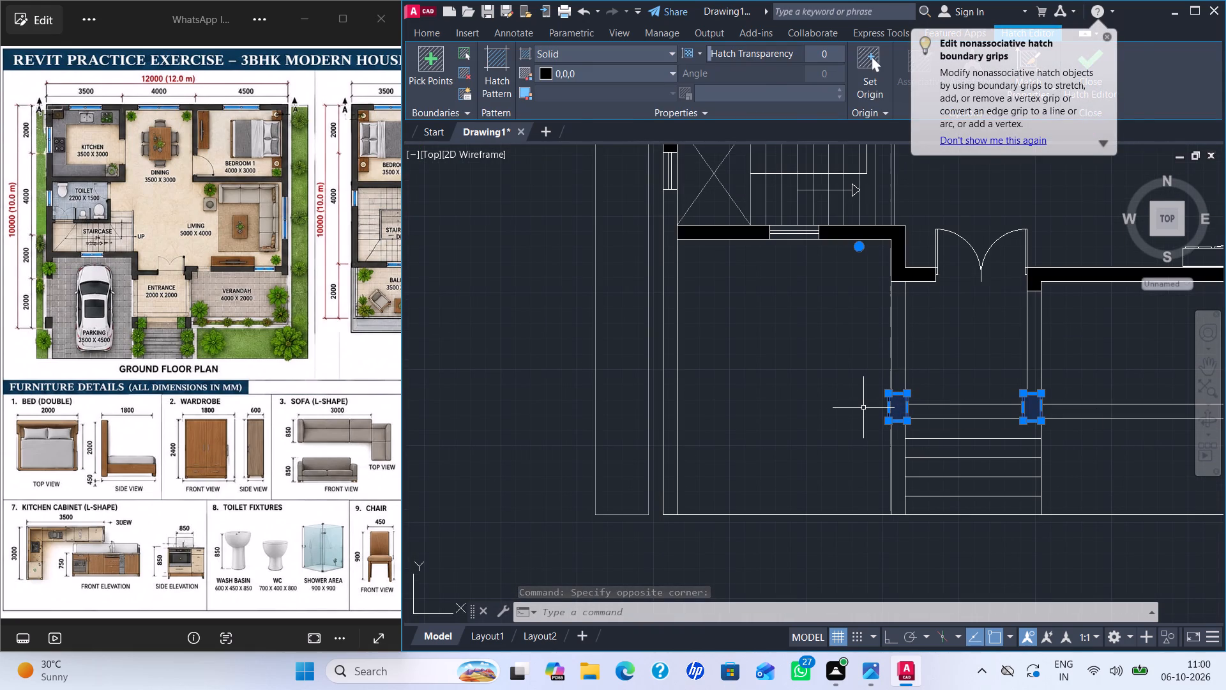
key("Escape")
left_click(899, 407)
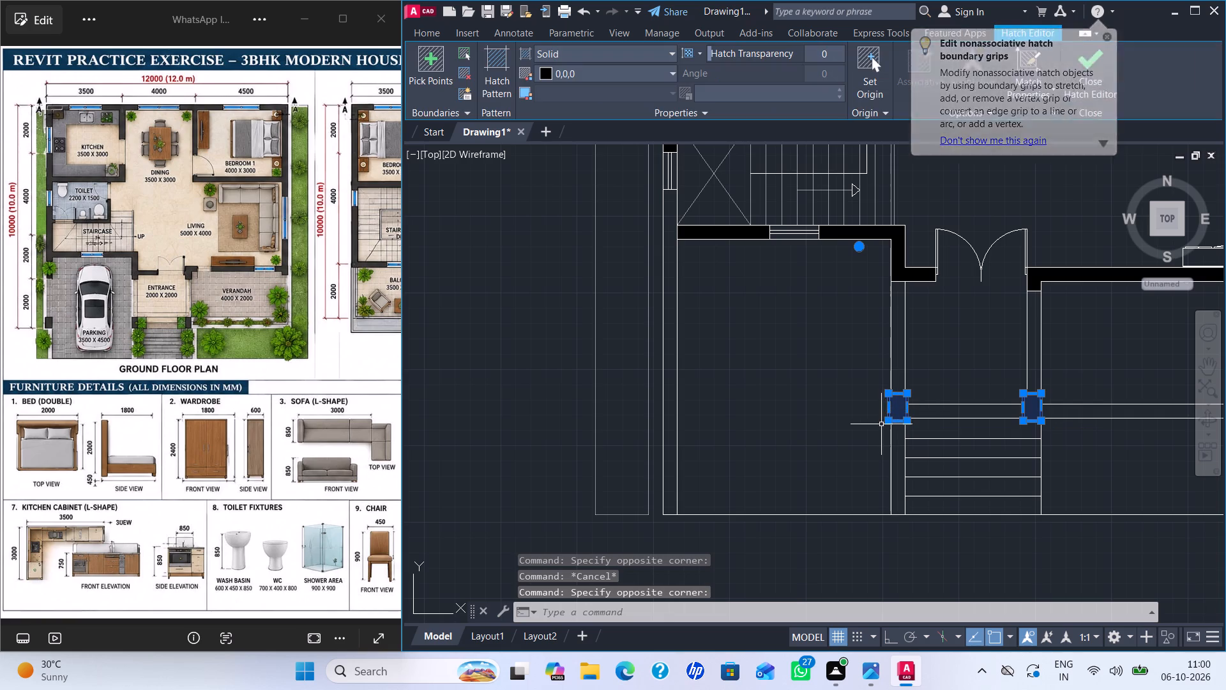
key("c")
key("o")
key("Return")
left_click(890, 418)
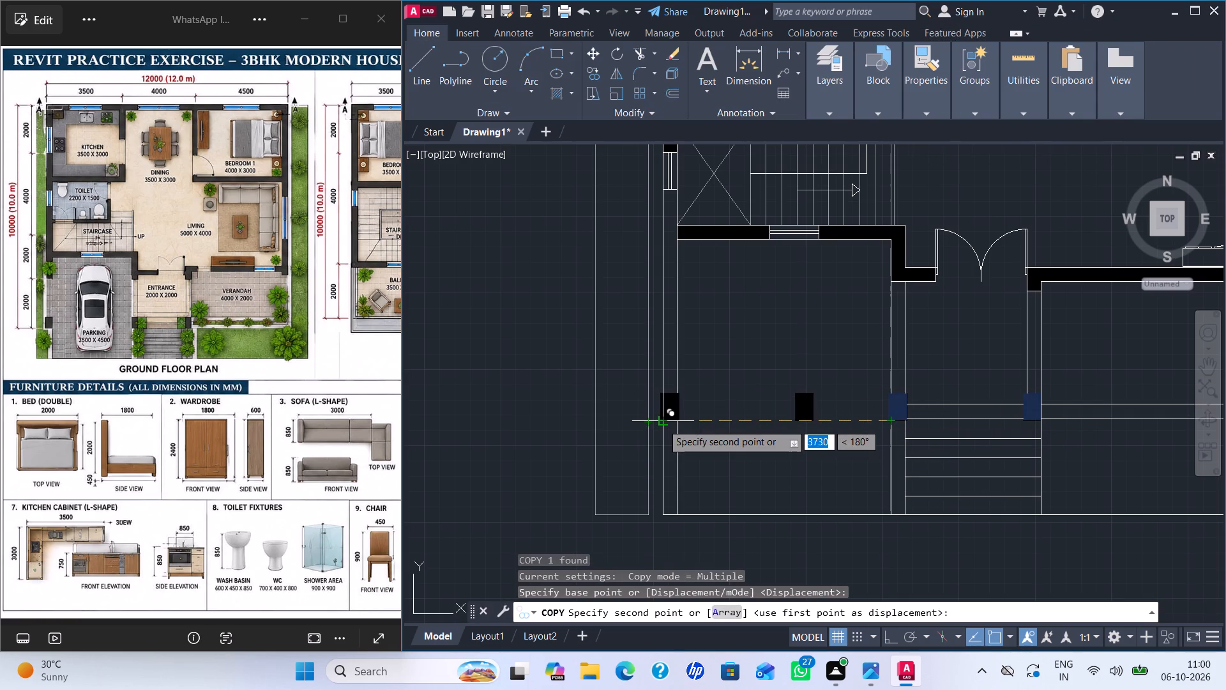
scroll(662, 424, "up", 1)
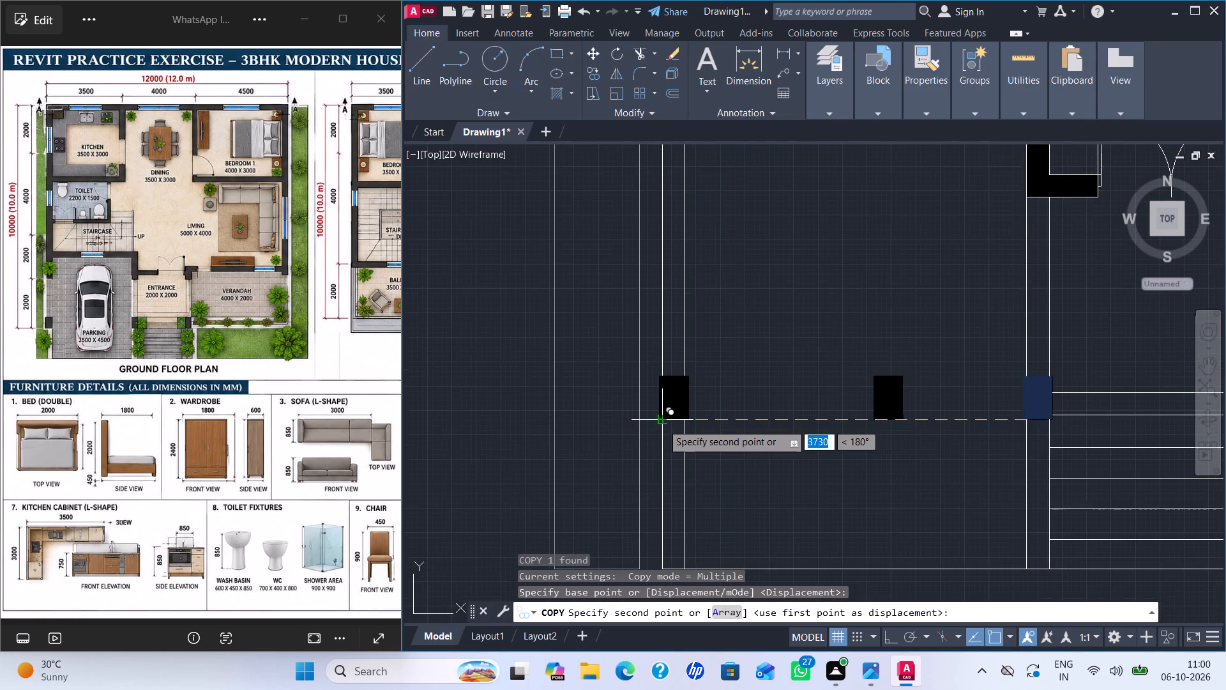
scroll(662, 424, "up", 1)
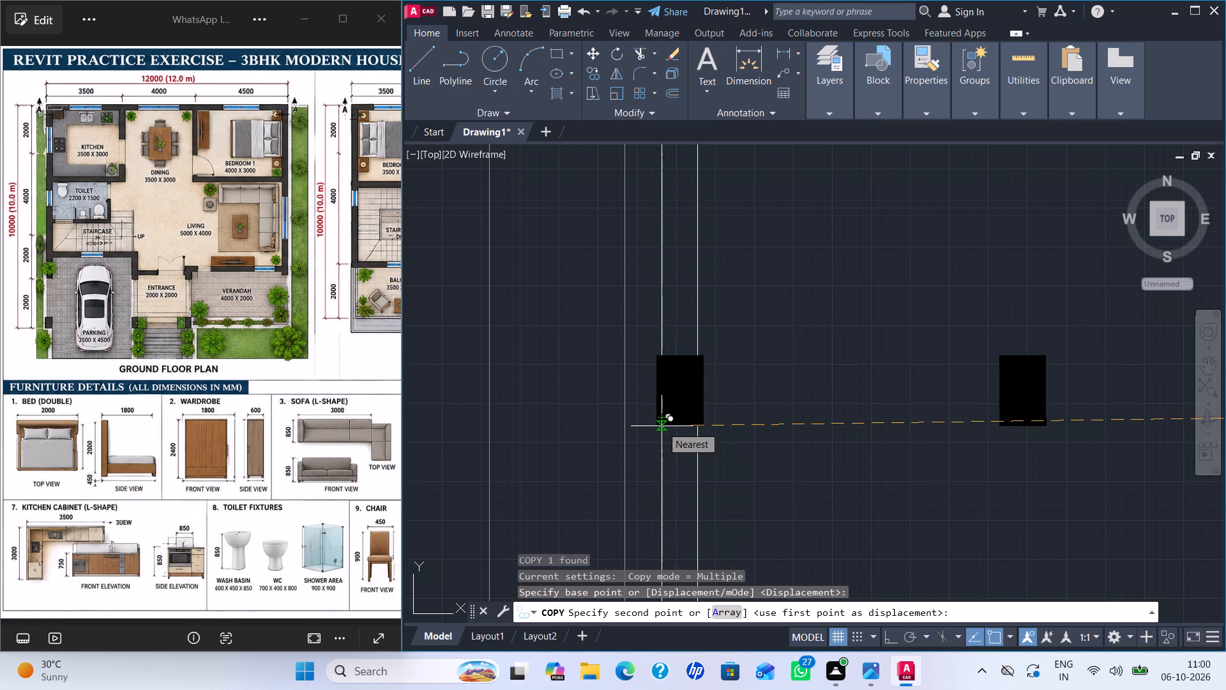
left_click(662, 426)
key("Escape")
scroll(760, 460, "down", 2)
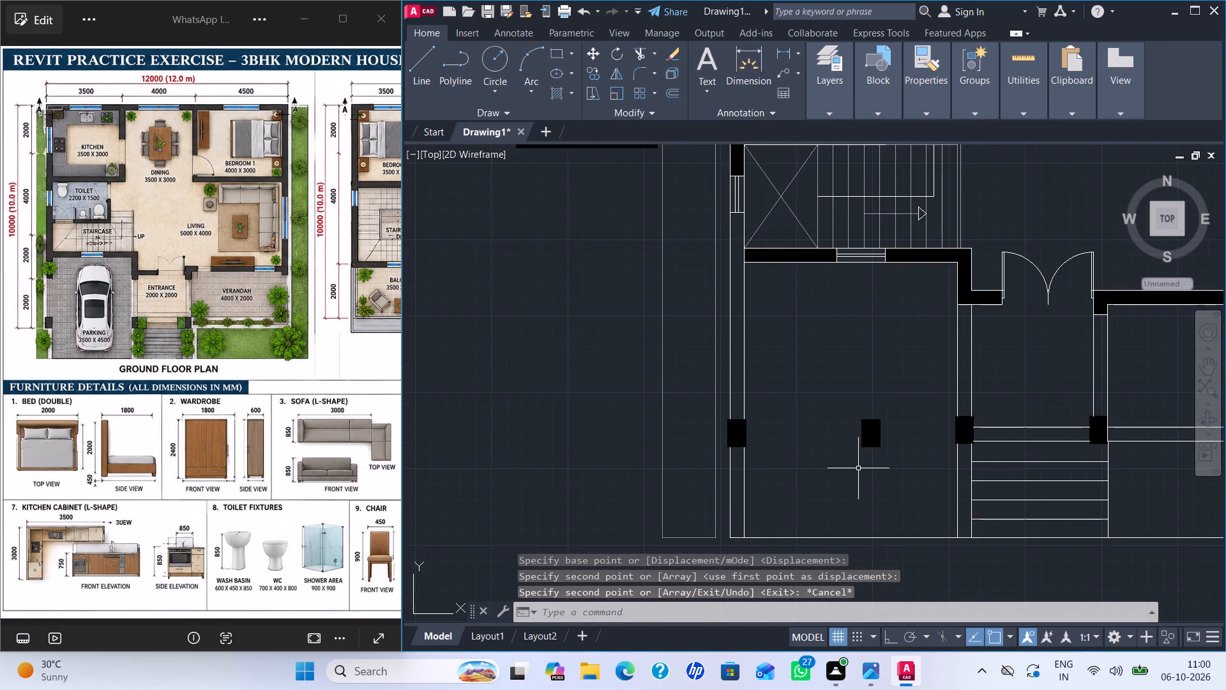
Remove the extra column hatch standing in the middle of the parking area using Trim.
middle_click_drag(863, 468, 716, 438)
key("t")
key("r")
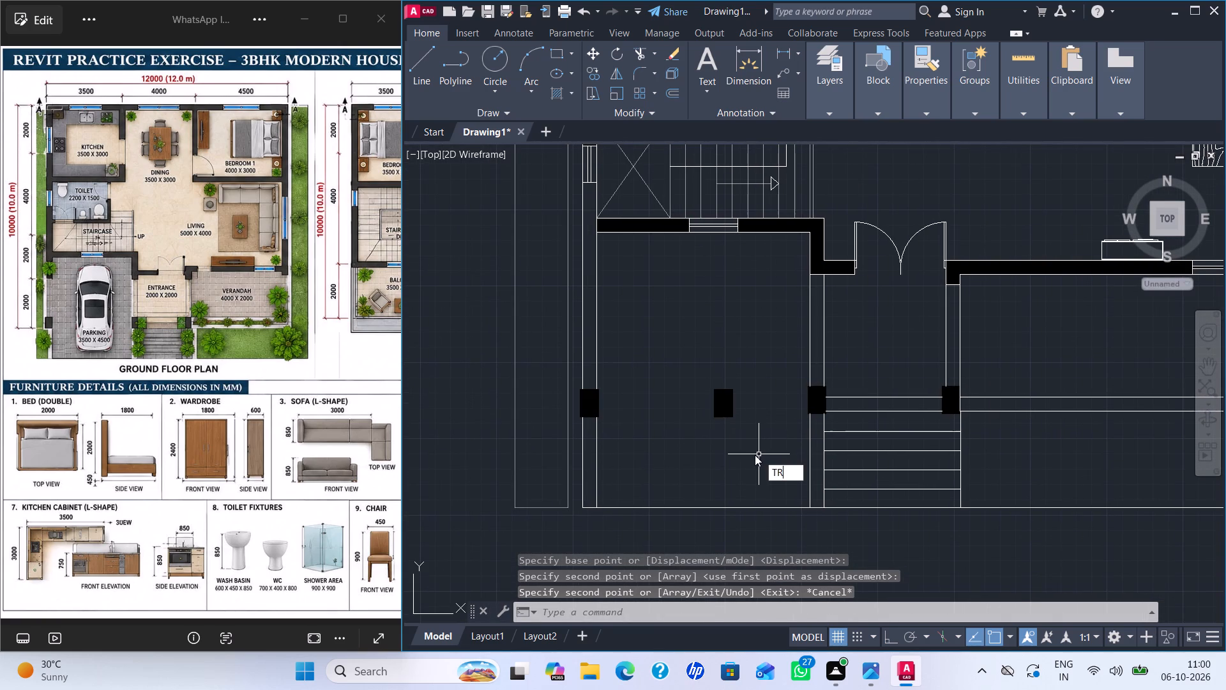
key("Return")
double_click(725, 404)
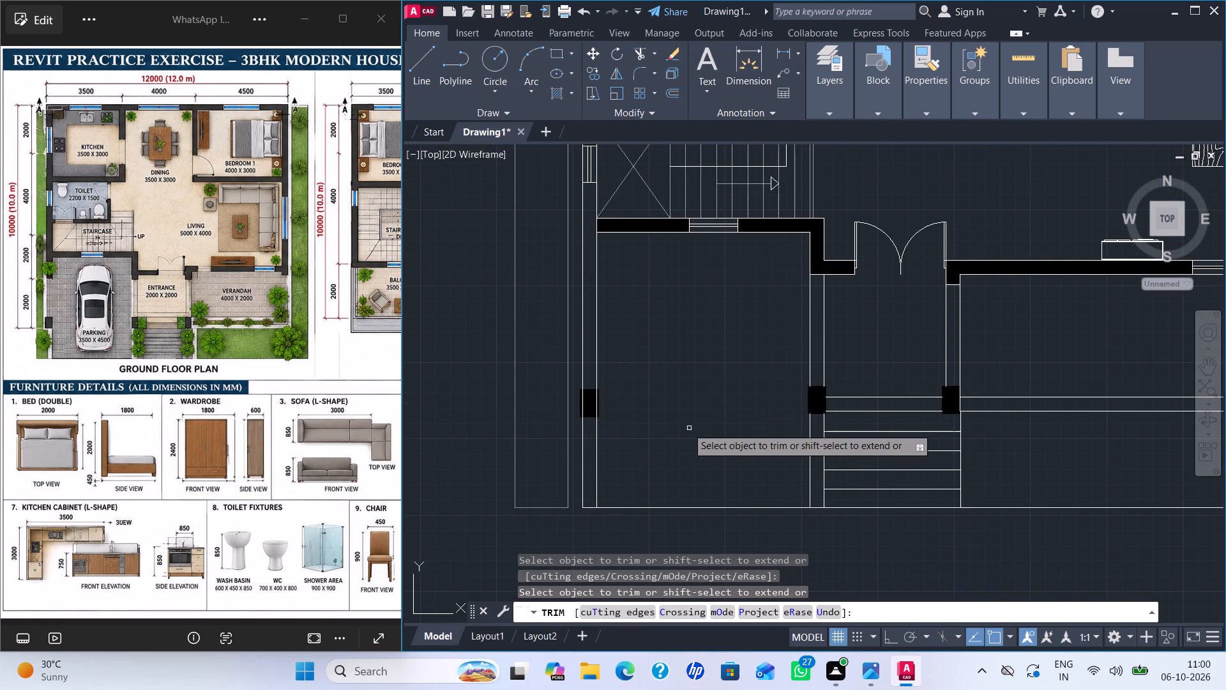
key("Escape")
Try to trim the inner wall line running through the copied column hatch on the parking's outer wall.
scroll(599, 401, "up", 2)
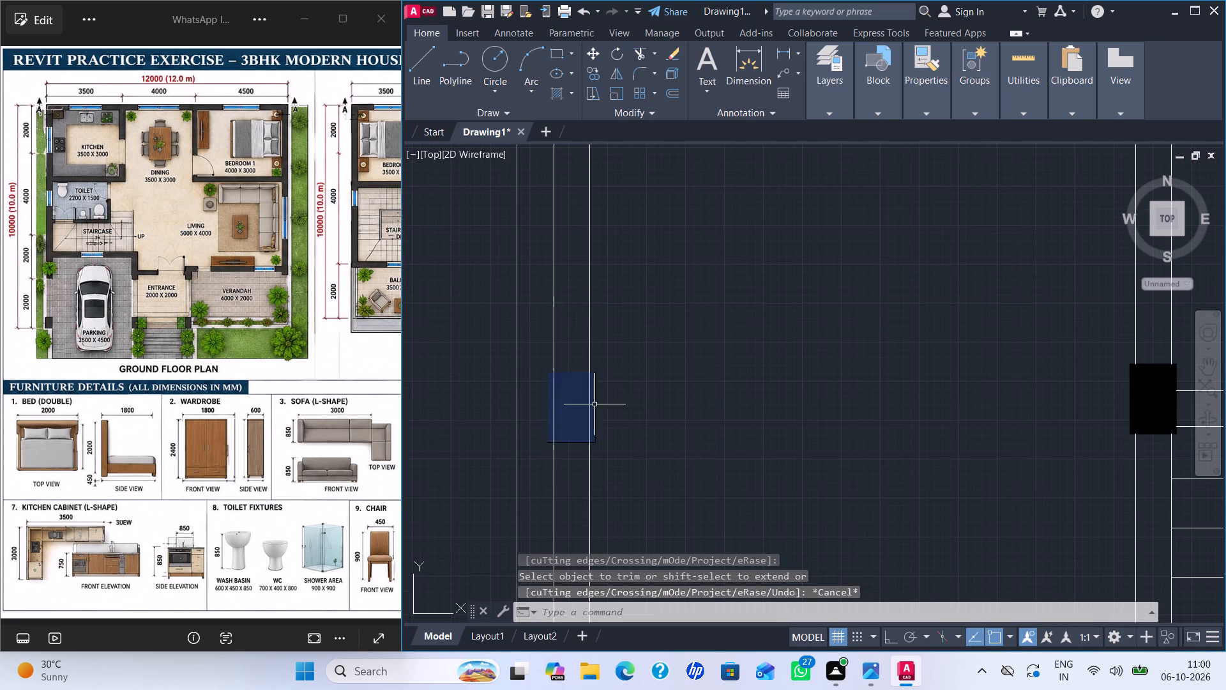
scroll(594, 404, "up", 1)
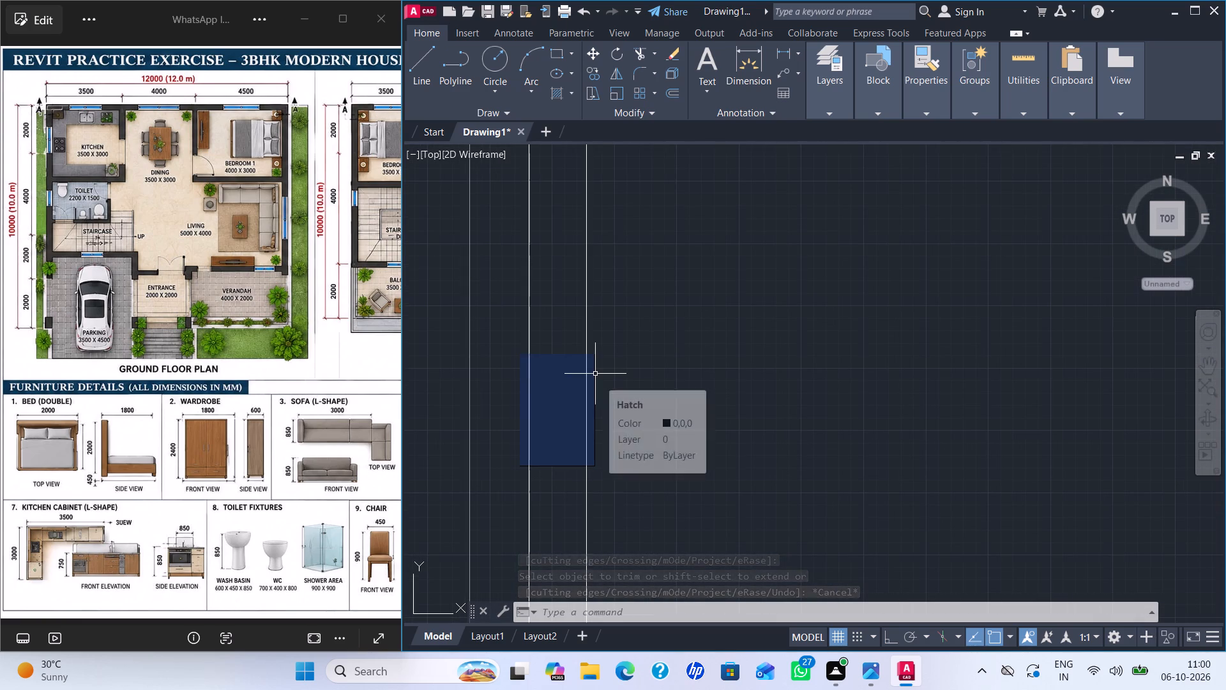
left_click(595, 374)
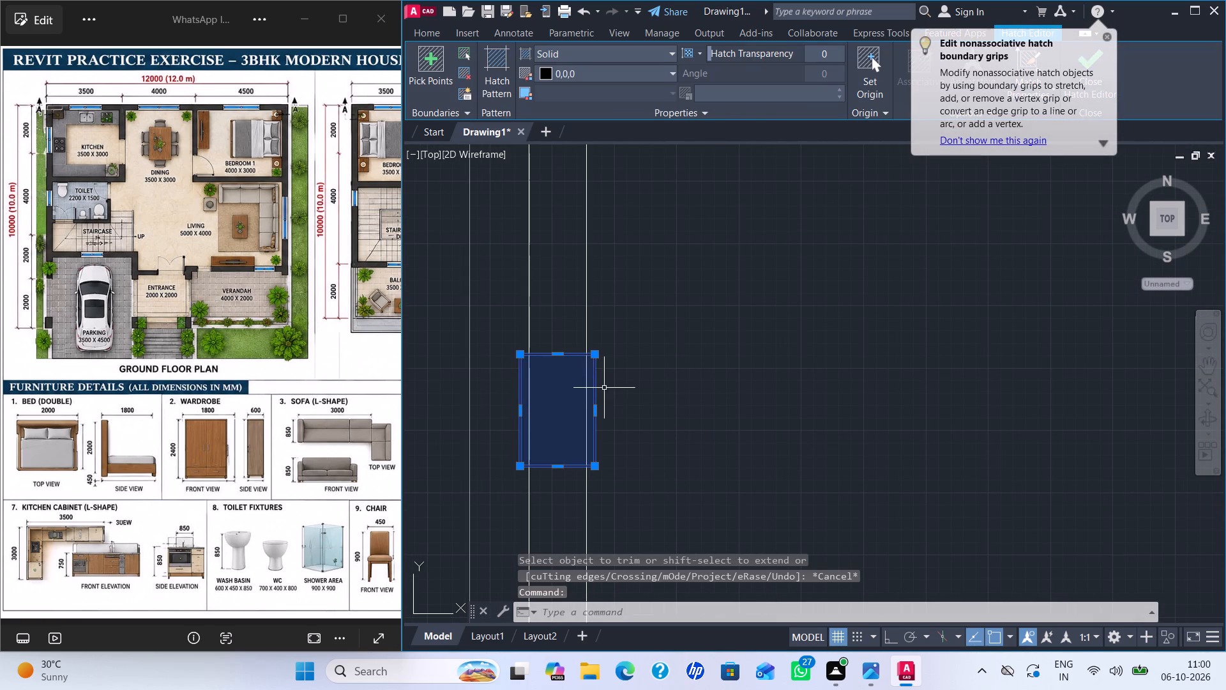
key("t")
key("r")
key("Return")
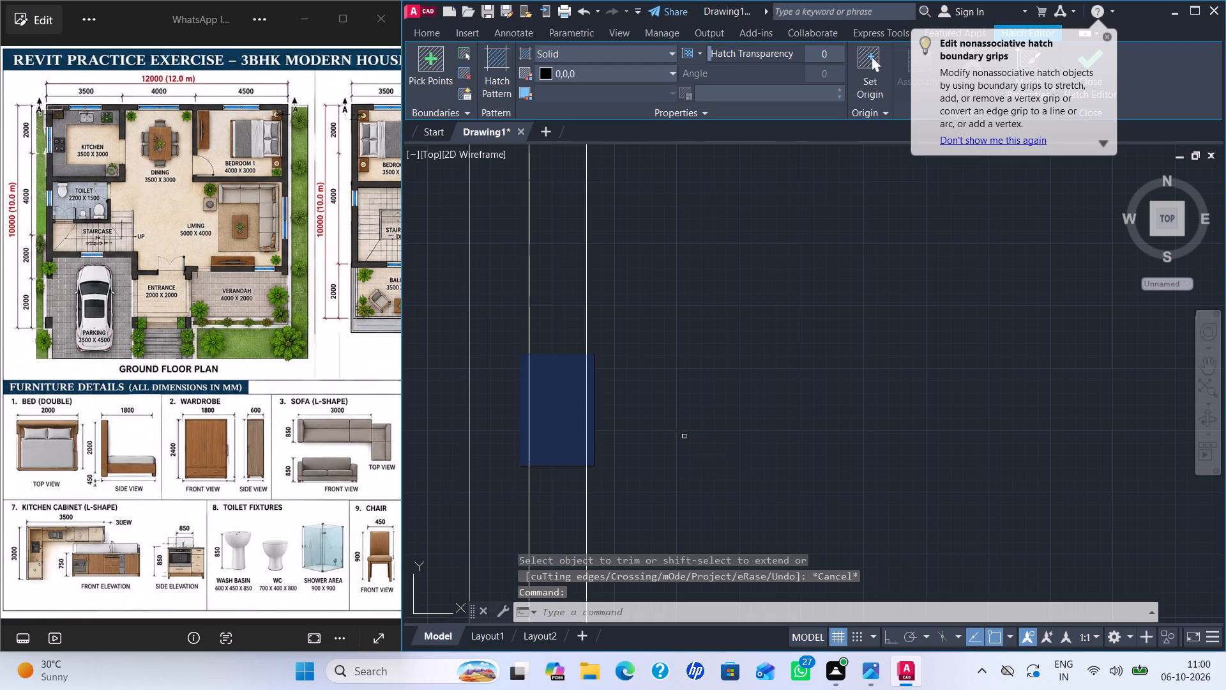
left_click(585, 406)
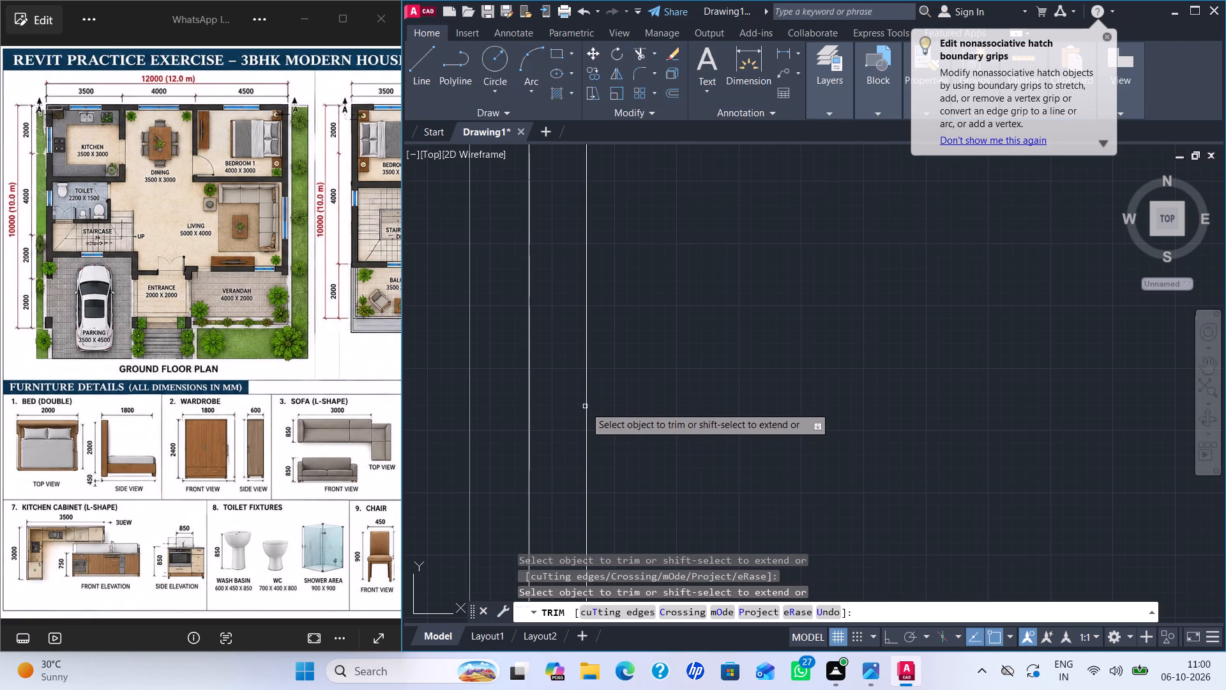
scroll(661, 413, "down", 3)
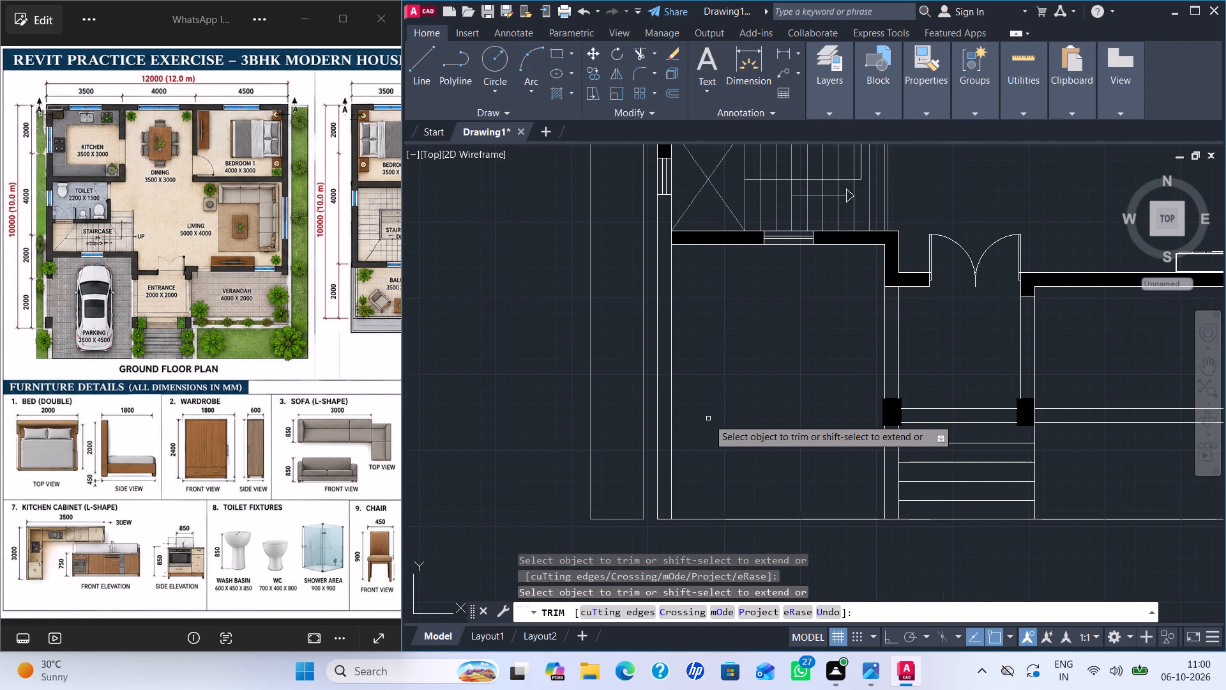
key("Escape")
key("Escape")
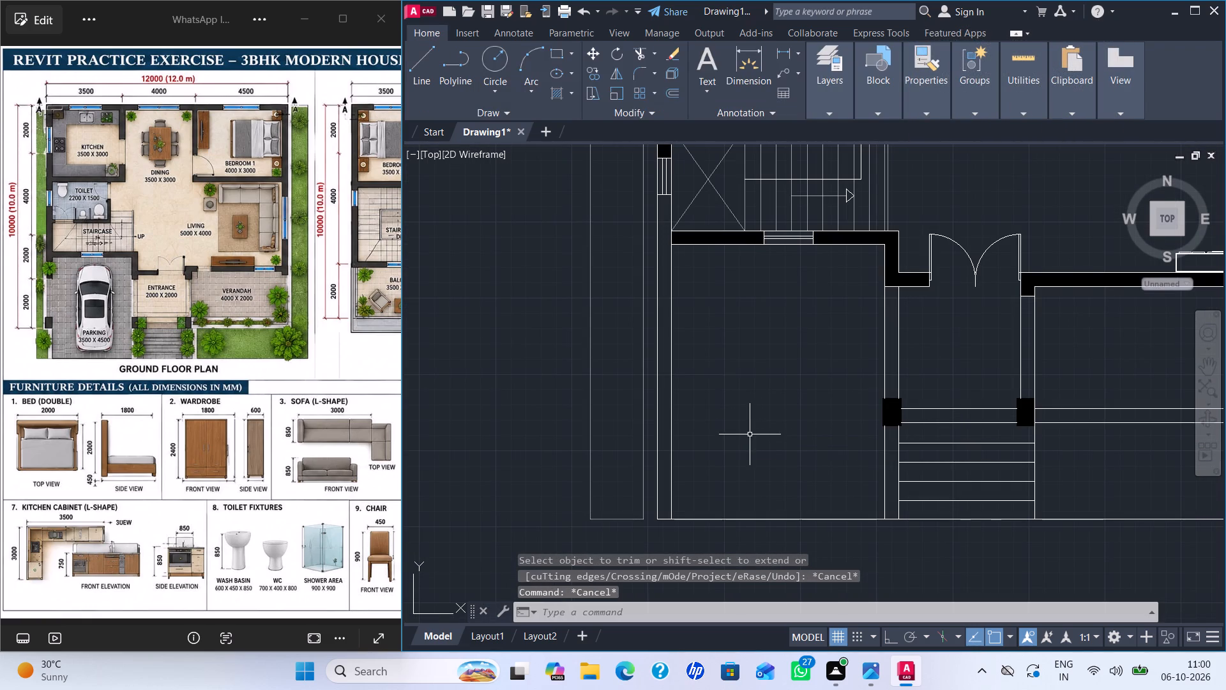
Draw a 300 by 450 mm column rectangle in the open parking area.
scroll(737, 433, "down", 2)
scroll(741, 433, "up", 2)
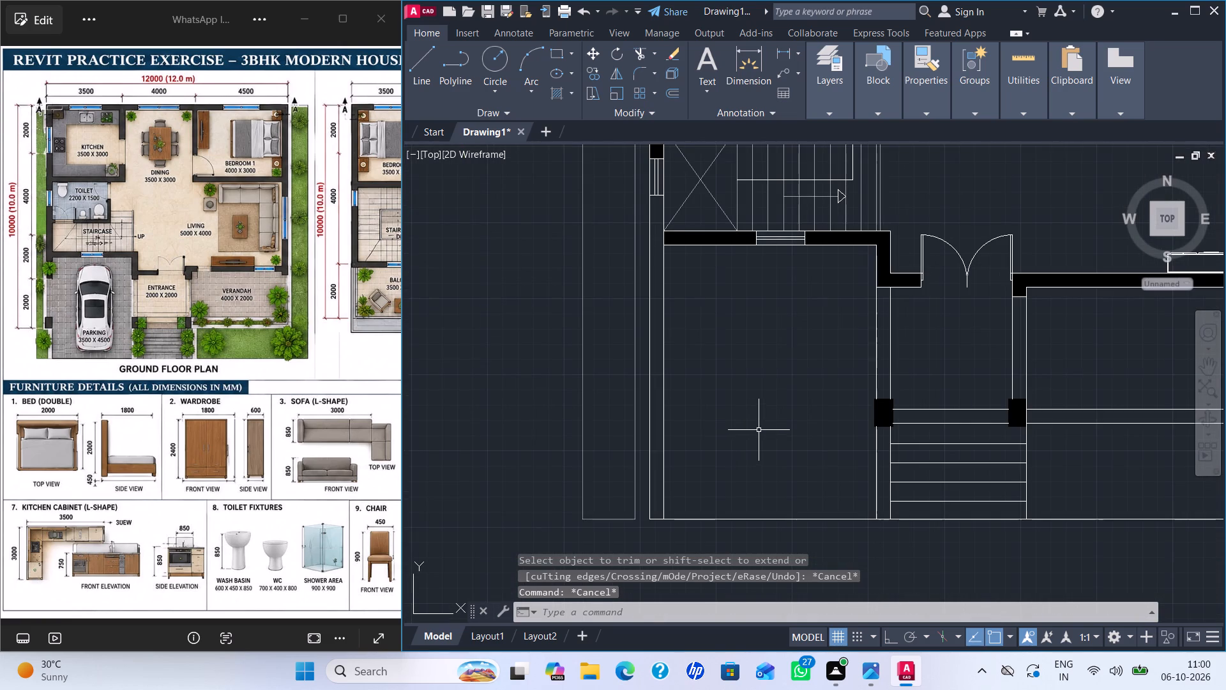
middle_click_drag(759, 430, 707, 421)
type("RE")
key("c")
key("Return")
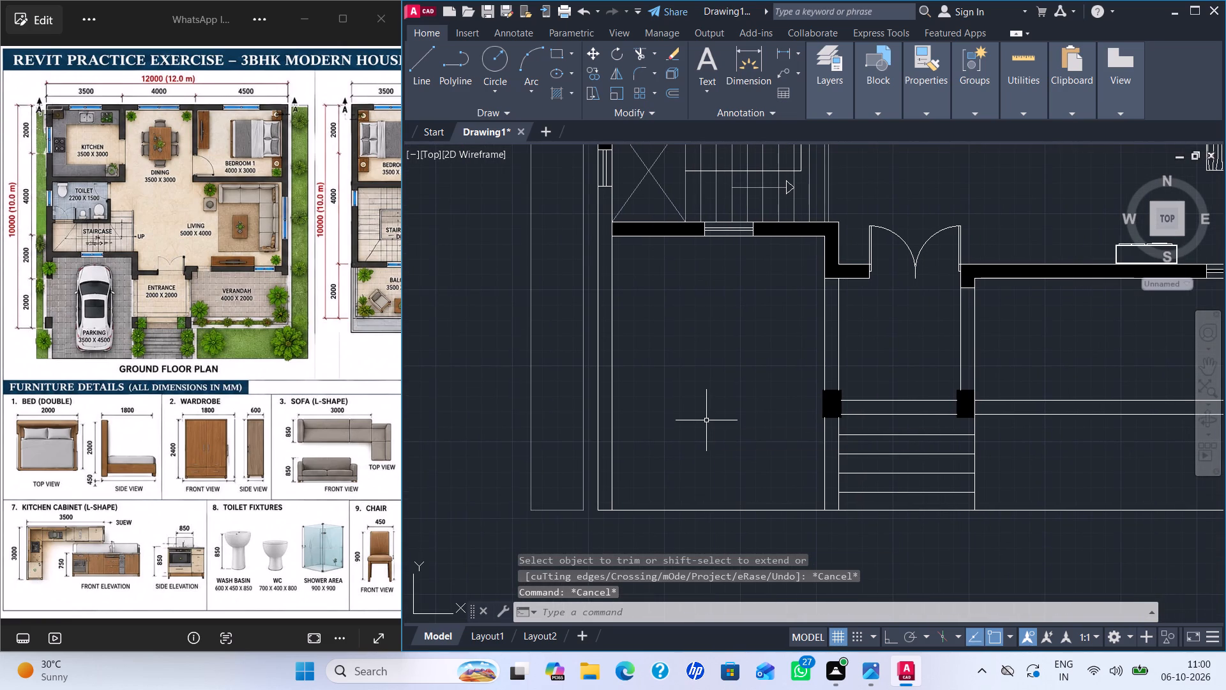
left_click(677, 395)
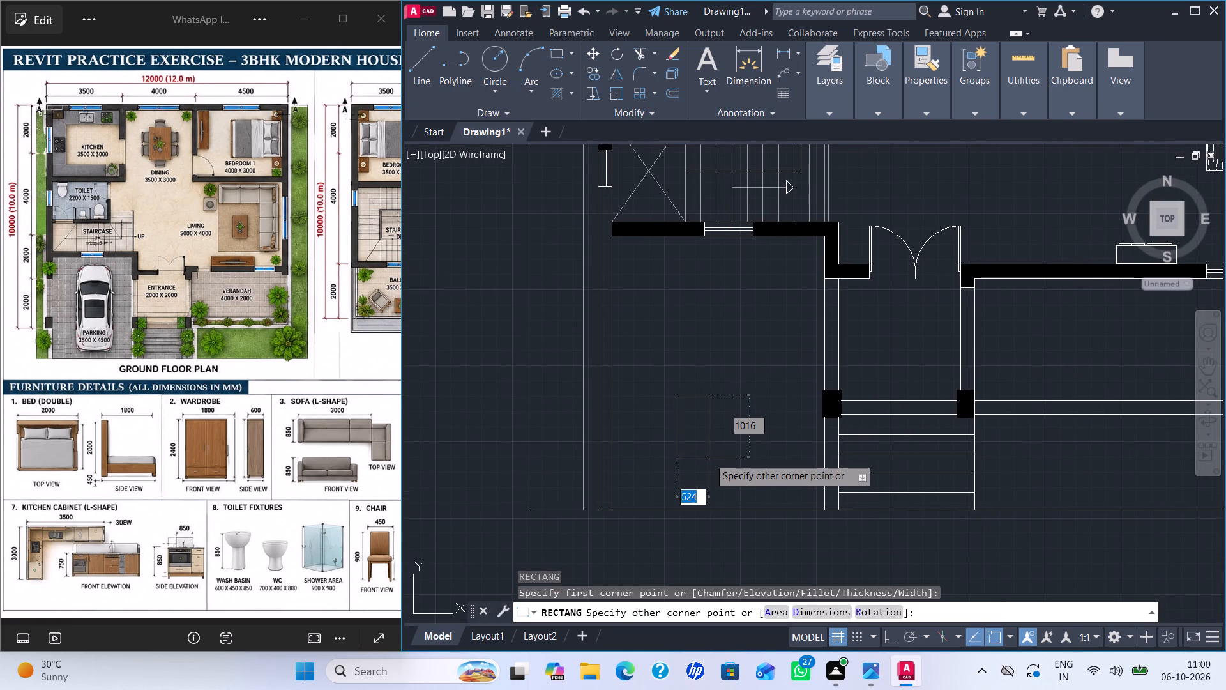
type("30")
key("0")
key("Tab")
type("450")
key("Return")
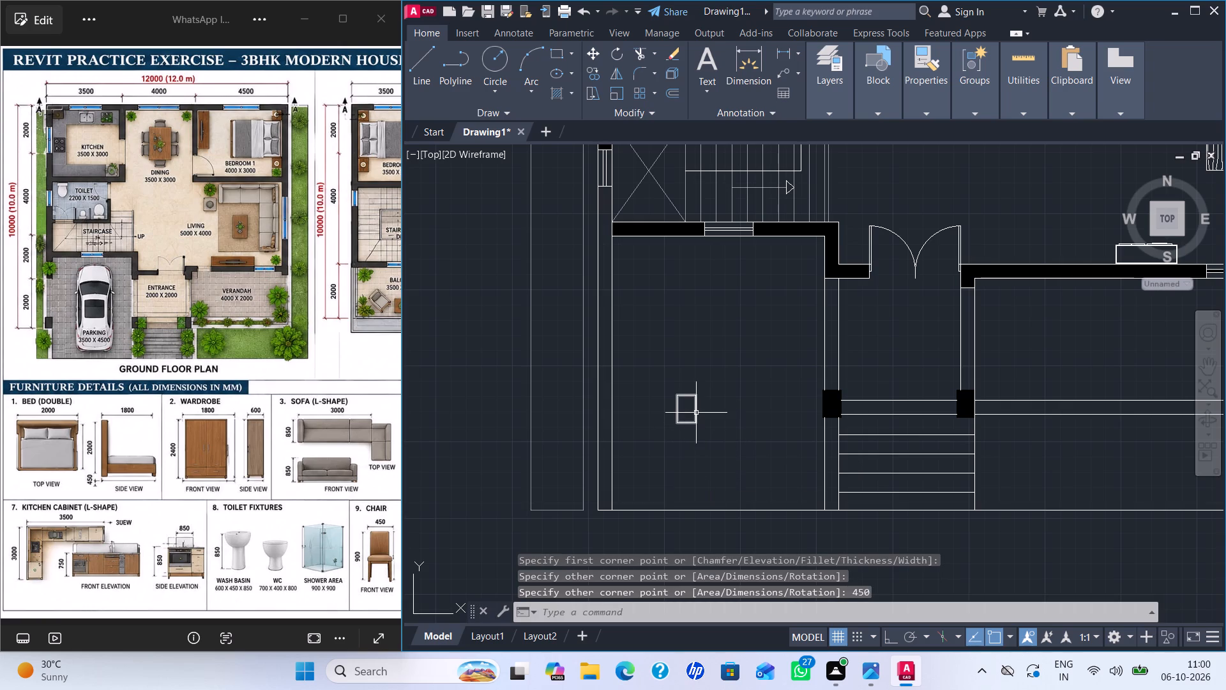
Move the column rectangle by its lower inner corner onto the inner line of the parking's outer wall.
left_click(696, 413)
key("m")
key("Return")
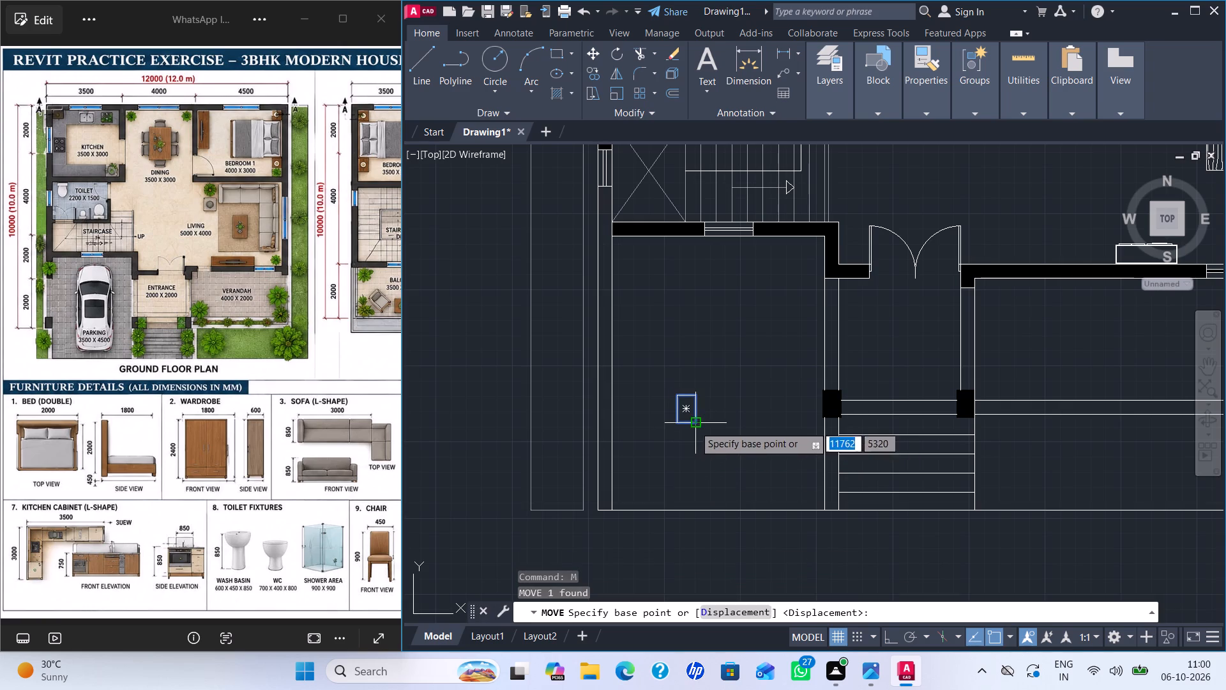
left_click(694, 425)
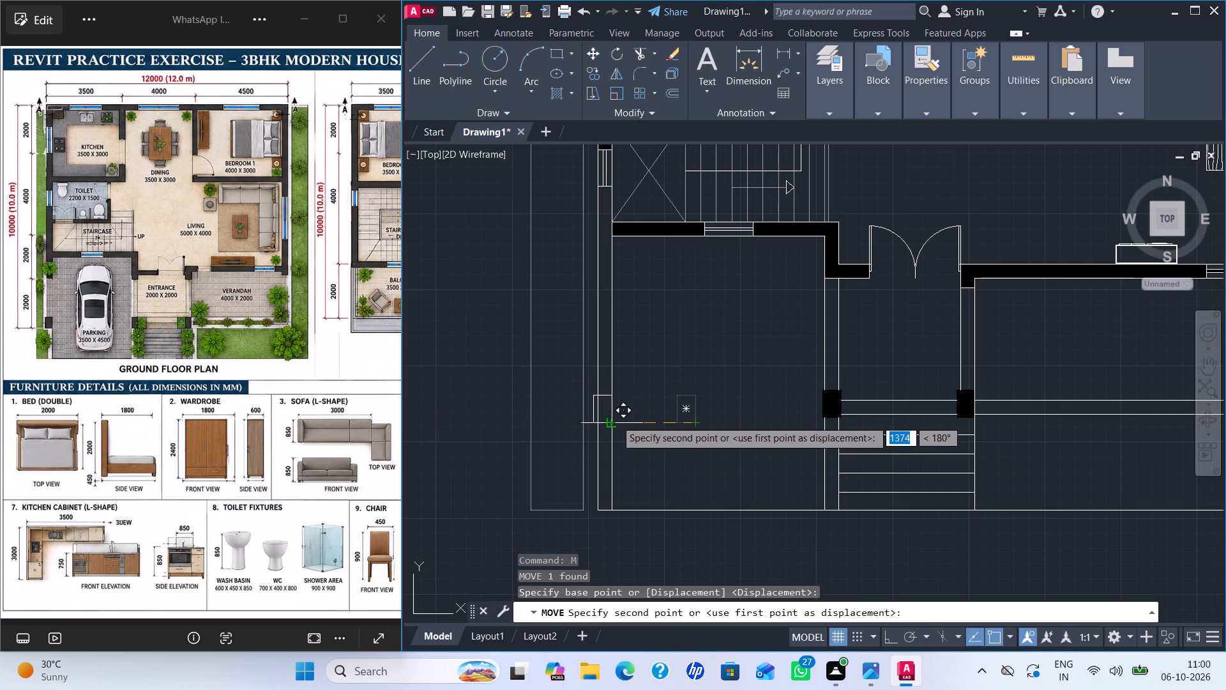
scroll(617, 421, "up", 3)
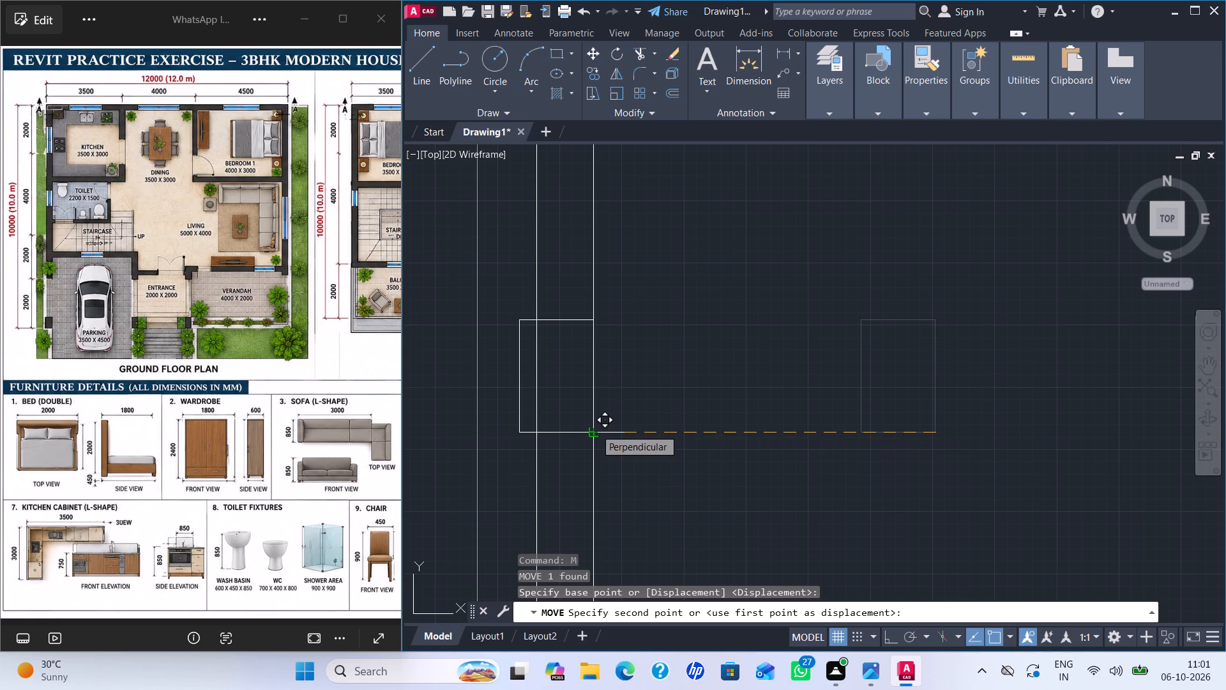
left_click(595, 429)
Trim the outer face line where it runs through the column rectangle on the parking's outer wall.
scroll(649, 425, "down", 2)
key("t")
key("r")
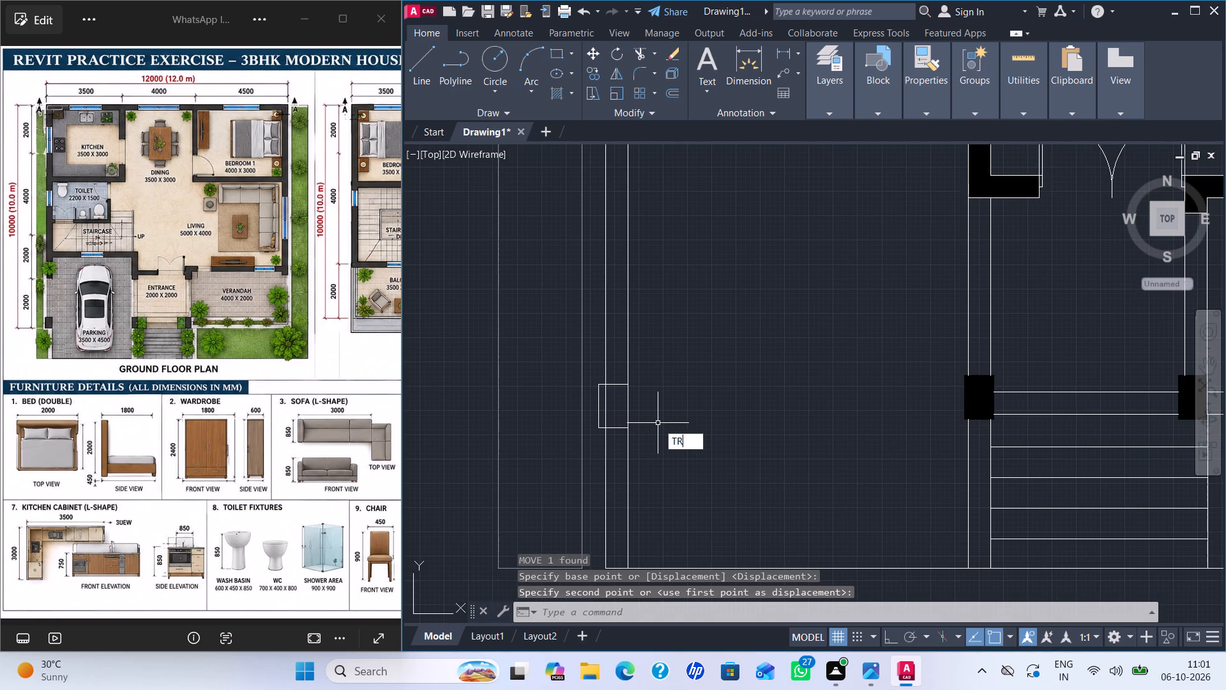
key("Return")
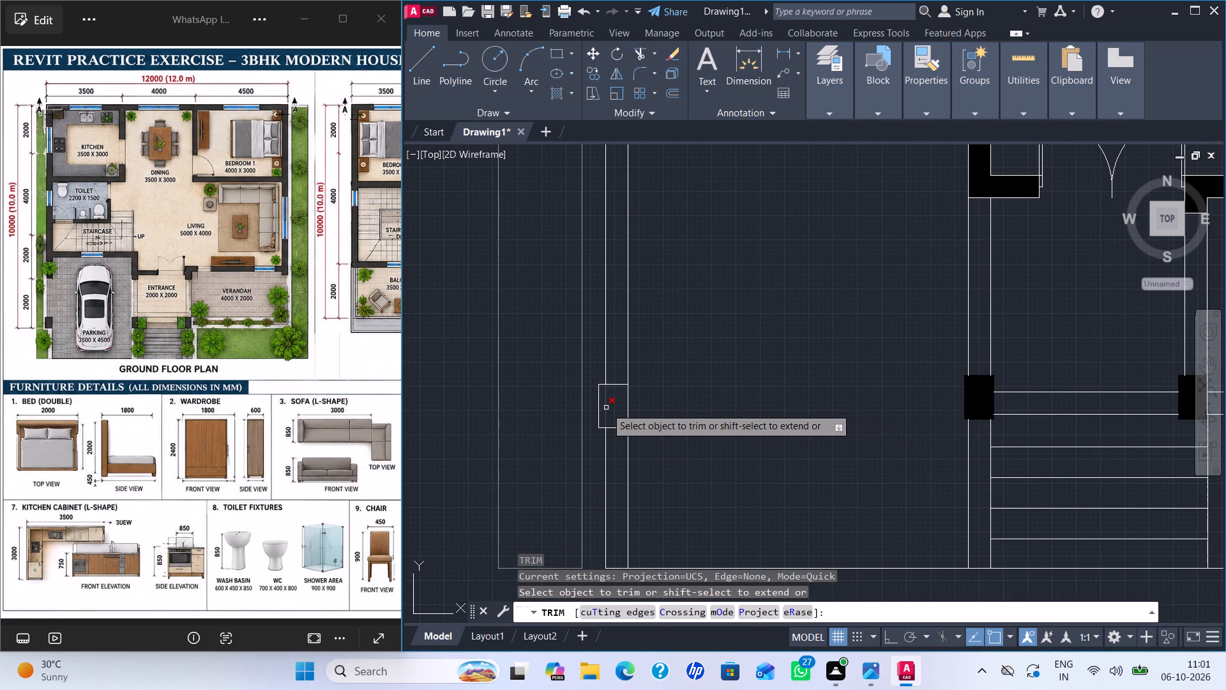
left_click(606, 395)
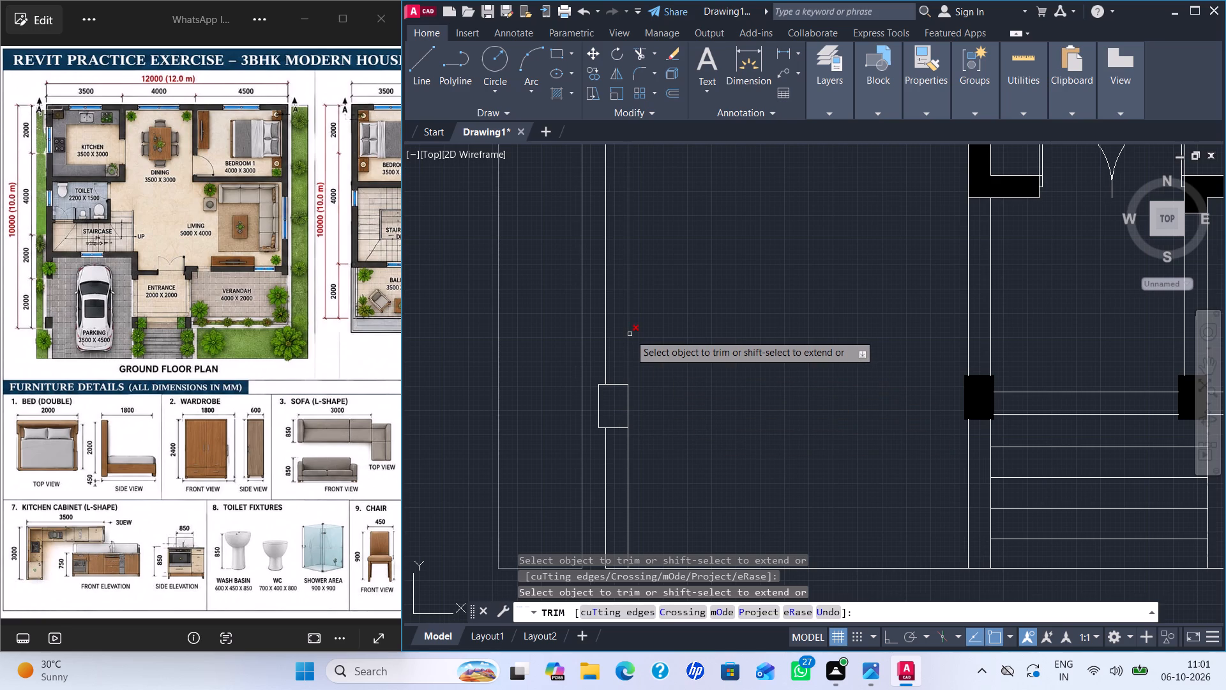
scroll(629, 335, "down", 1)
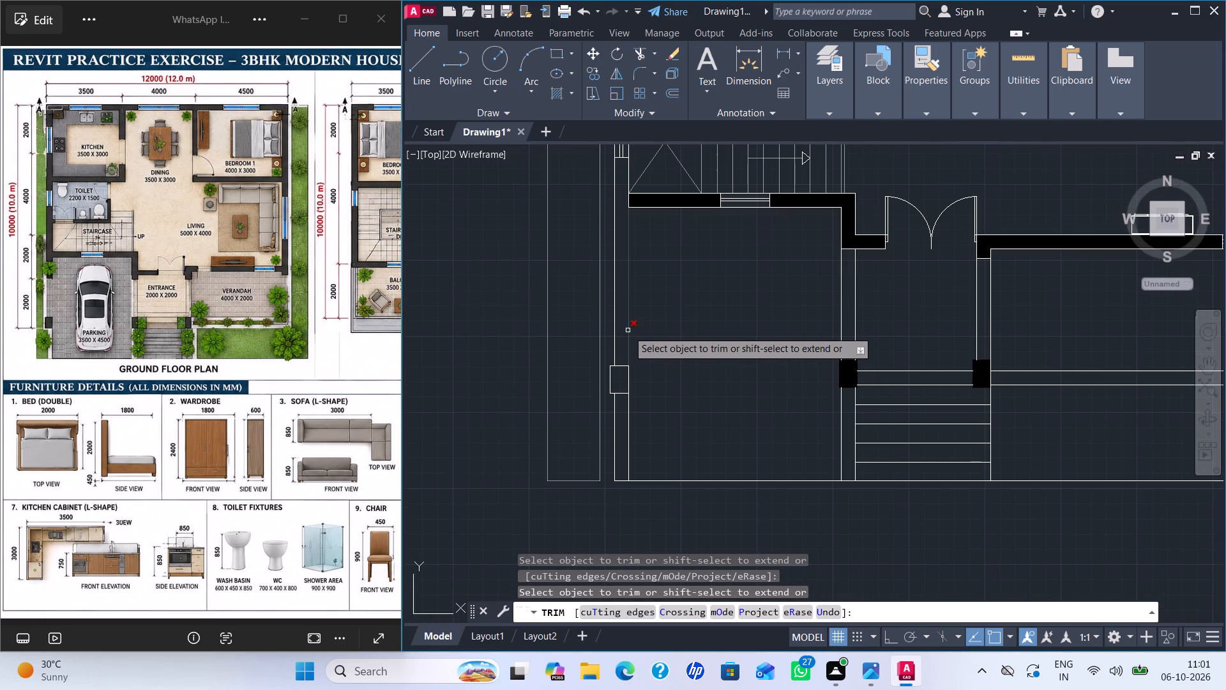
middle_click_drag(647, 296, 643, 321)
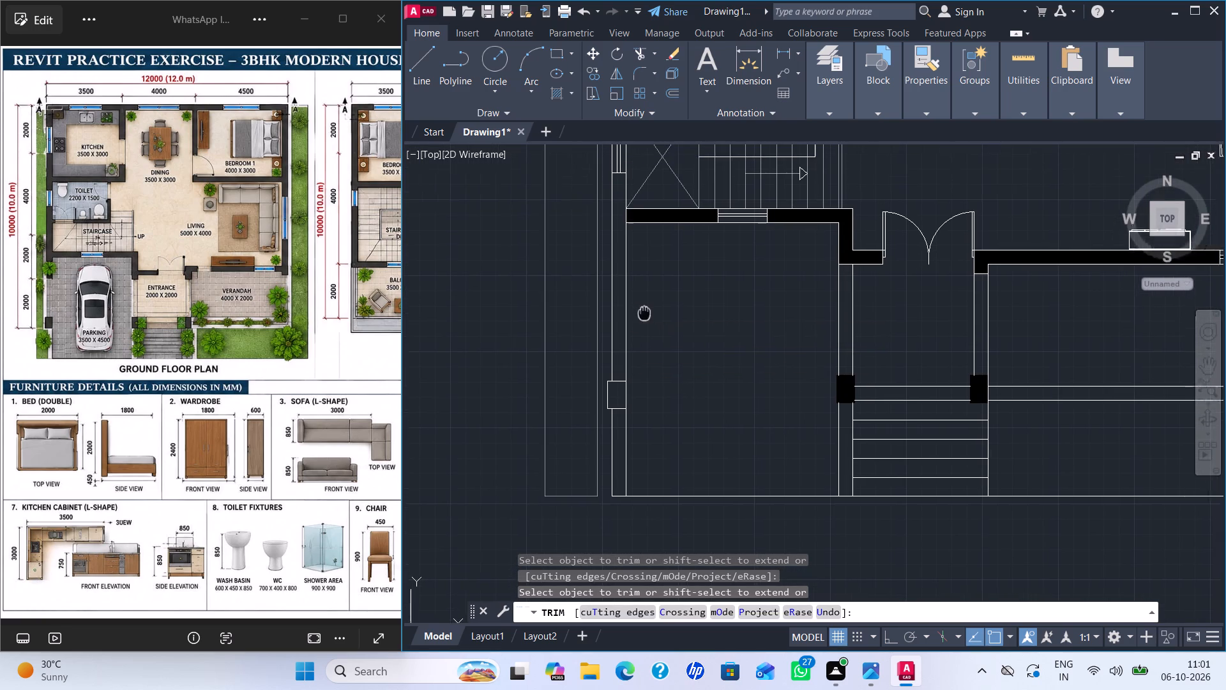
middle_click_drag(643, 321, 637, 348)
scroll(633, 332, "up", 1)
key("Escape")
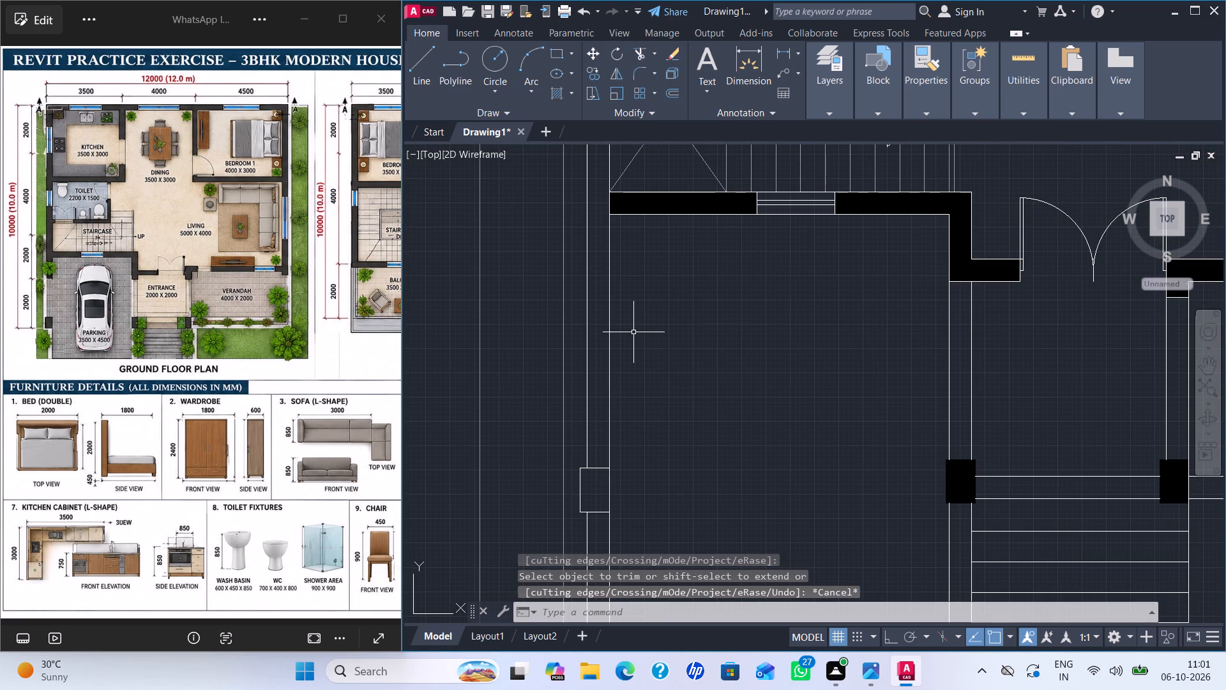
Draw a short closing line across the parking's outer wall, a little below the staircase wall.
key("l")
key("Return")
scroll(632, 332, "down", 2)
scroll(640, 321, "up", 1)
middle_click_drag(639, 333, 635, 353)
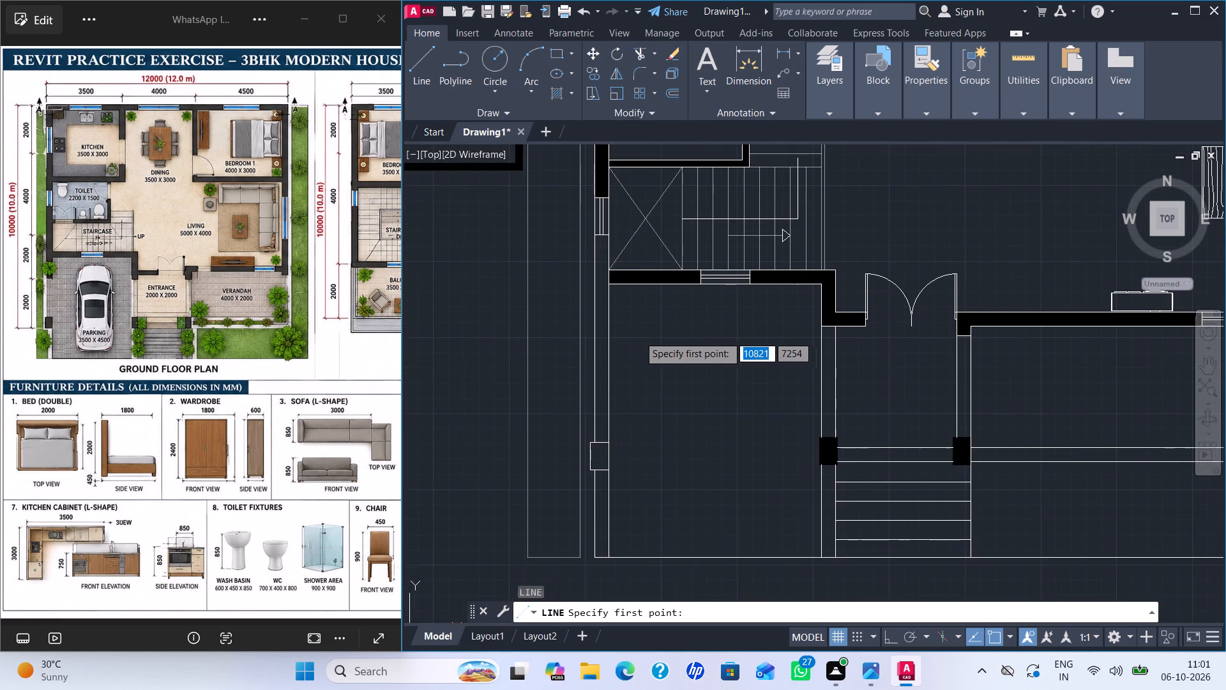
scroll(588, 309, "up", 1)
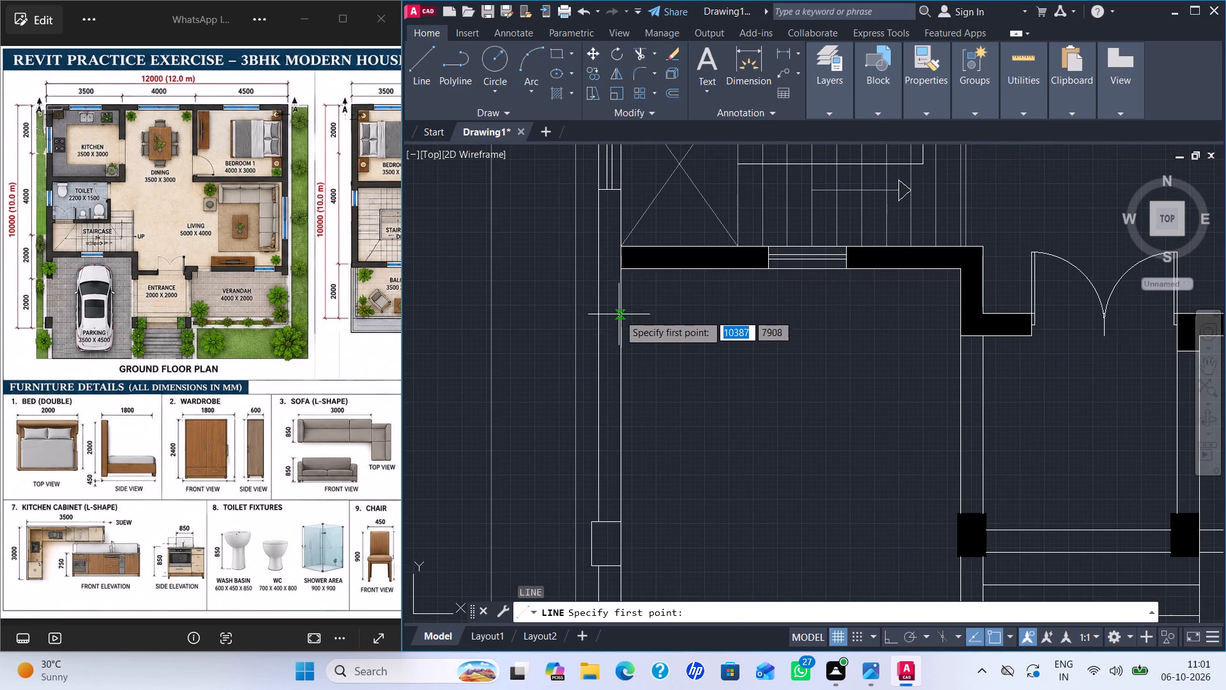
left_click(619, 314)
left_click(594, 318)
key("Escape")
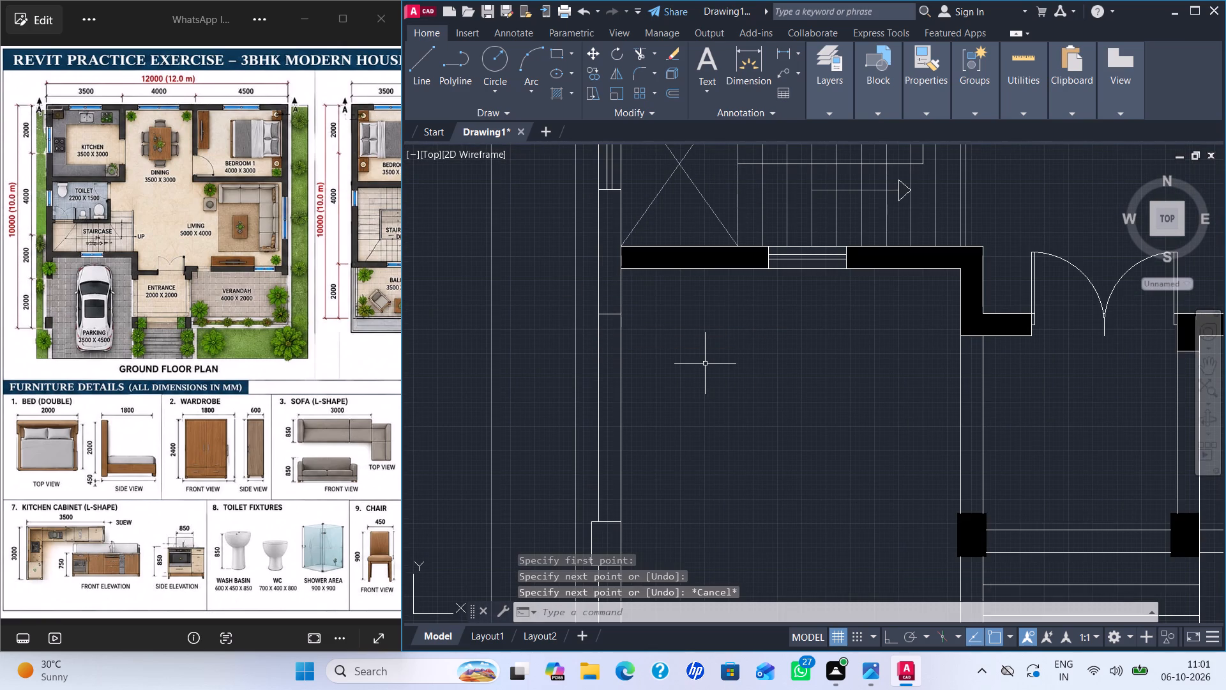
Trim the parking's inner wall line between the new closing line and the column rectangle.
type("TR")
key("Return")
left_click(621, 369)
scroll(652, 367, "down", 3)
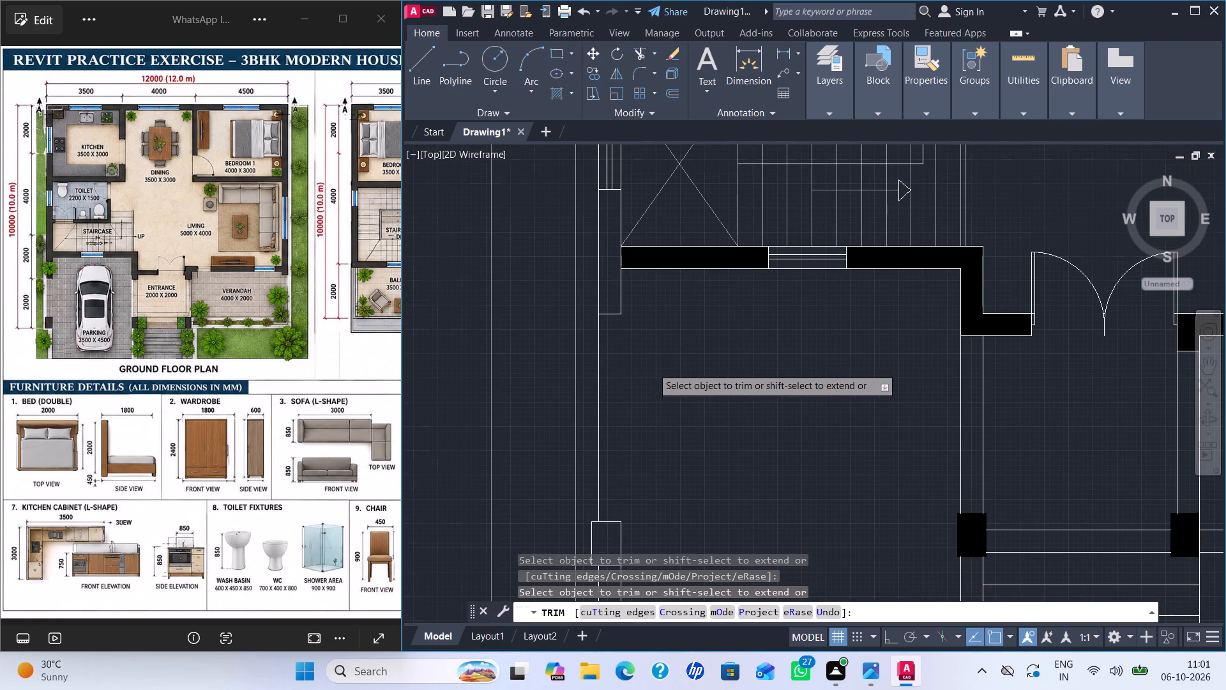
scroll(670, 380, "up", 2)
middle_click_drag(672, 396, 685, 319)
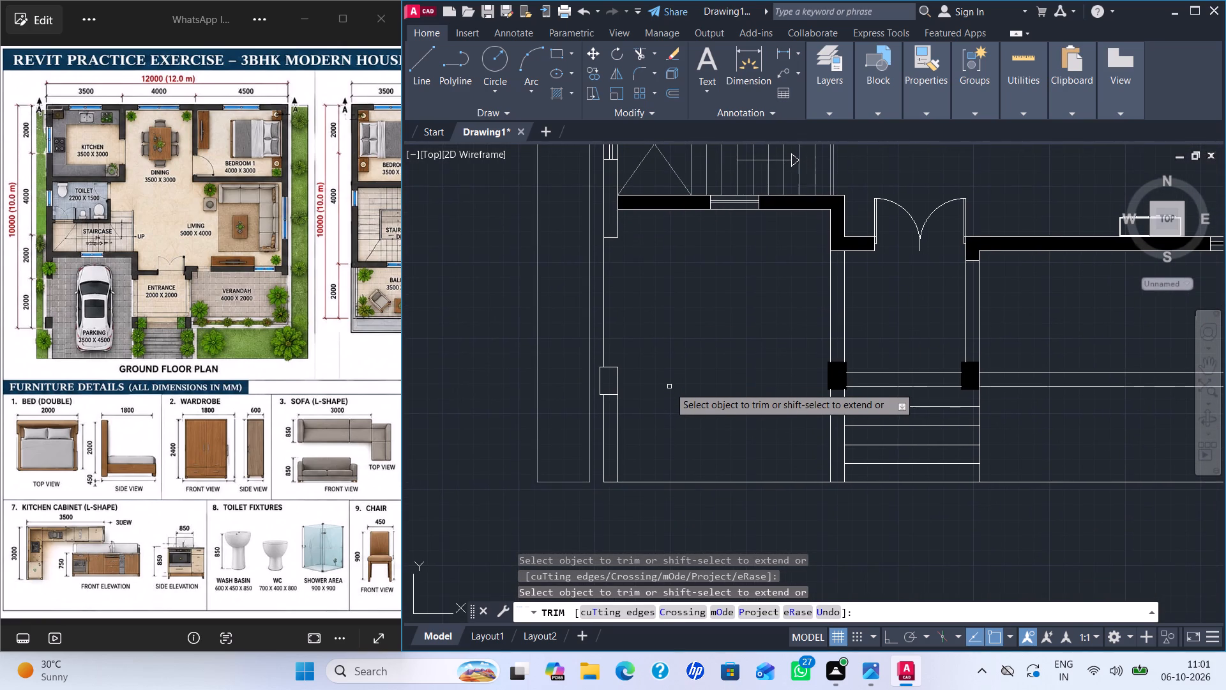
middle_click_drag(673, 383, 694, 356)
scroll(672, 376, "up", 1)
key("Escape")
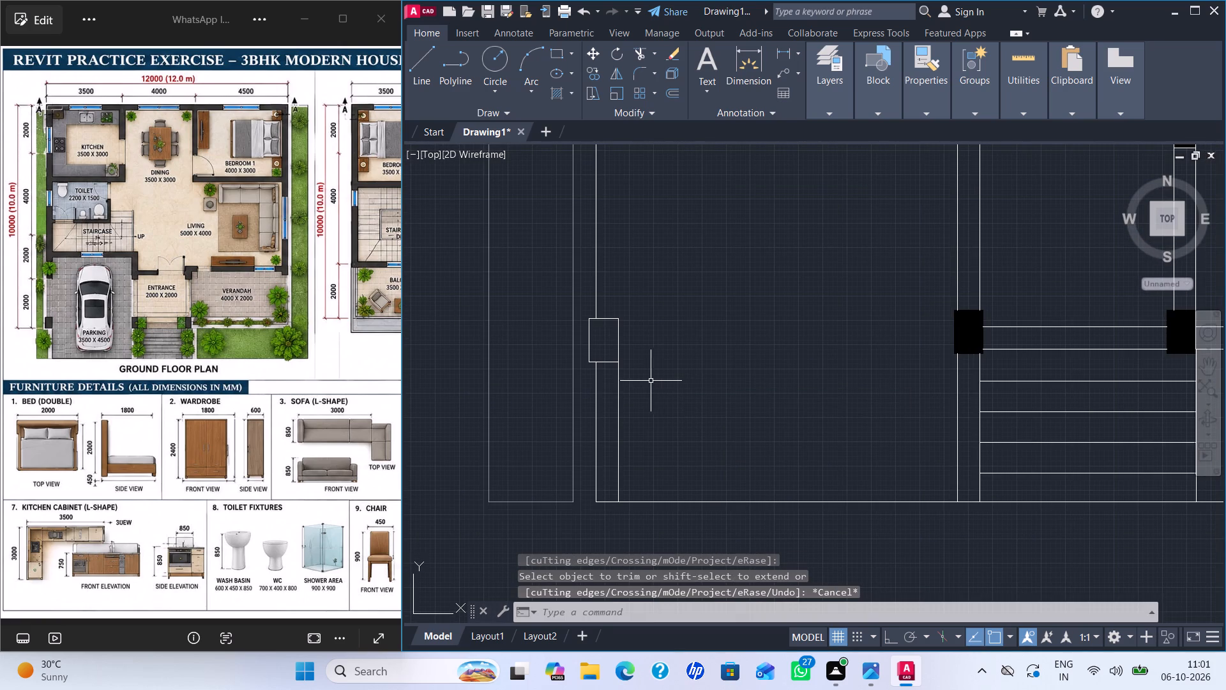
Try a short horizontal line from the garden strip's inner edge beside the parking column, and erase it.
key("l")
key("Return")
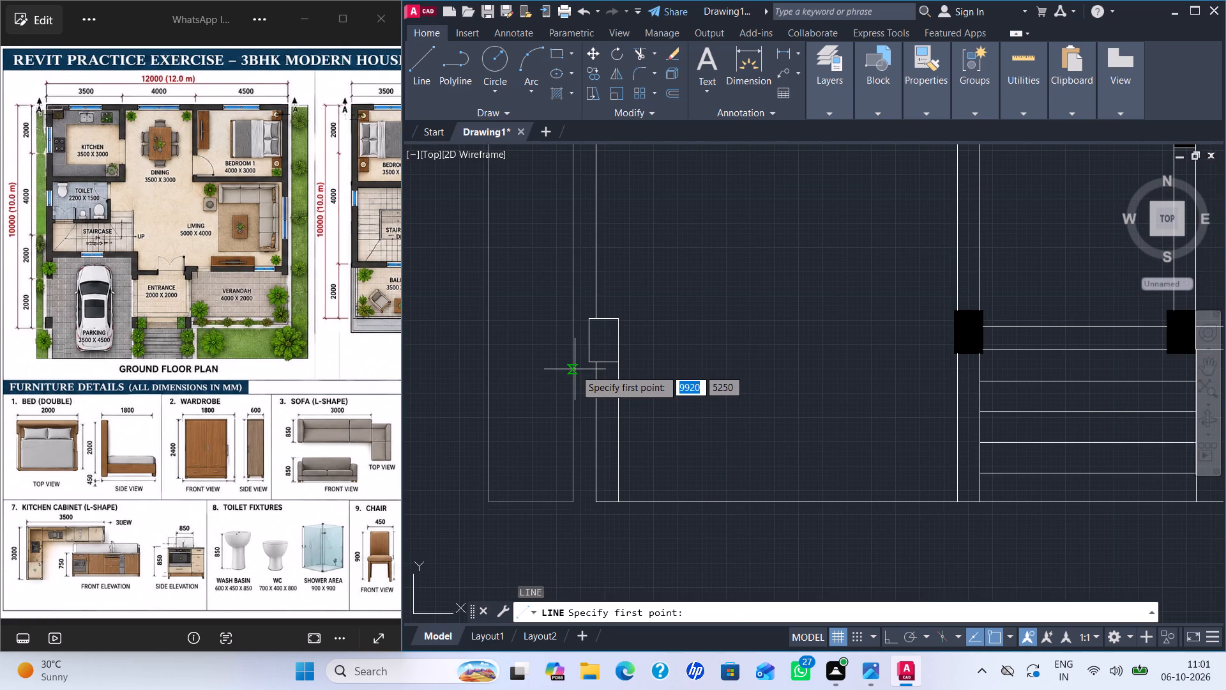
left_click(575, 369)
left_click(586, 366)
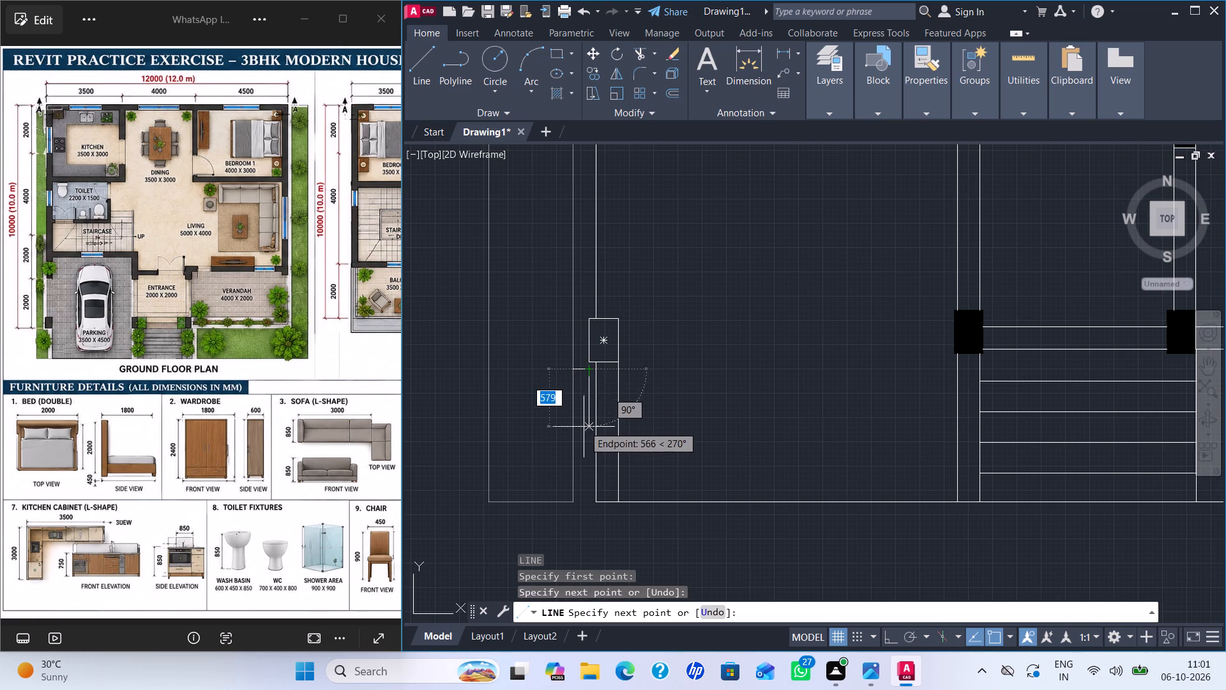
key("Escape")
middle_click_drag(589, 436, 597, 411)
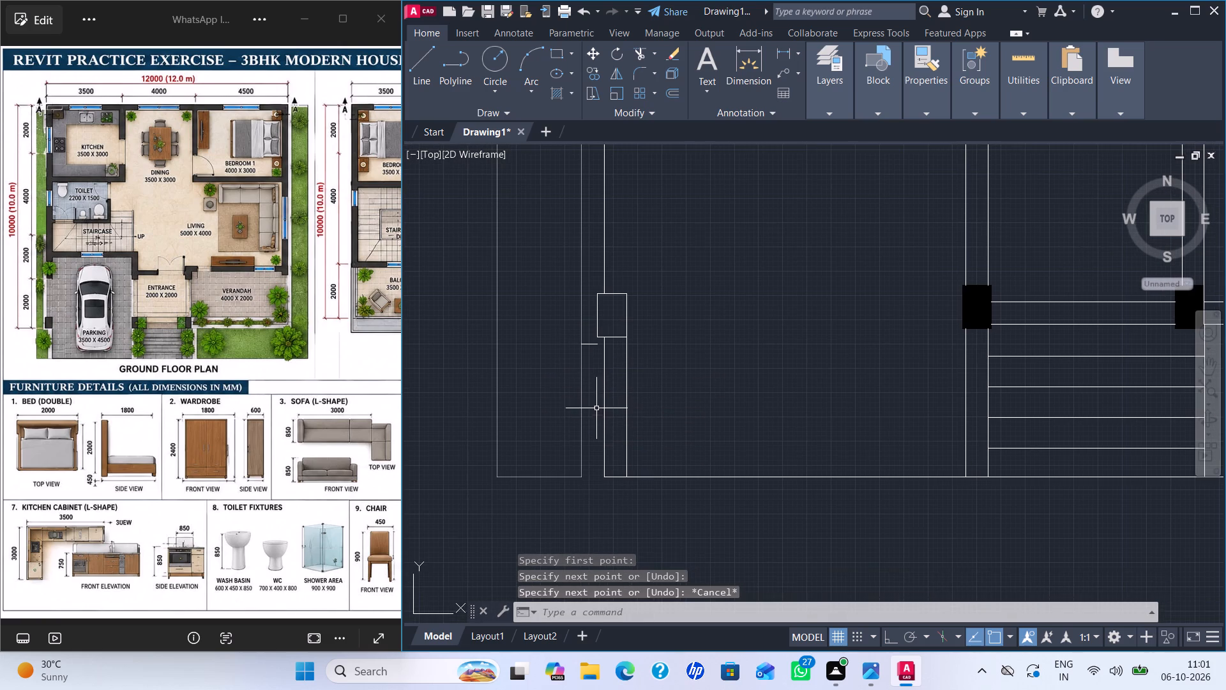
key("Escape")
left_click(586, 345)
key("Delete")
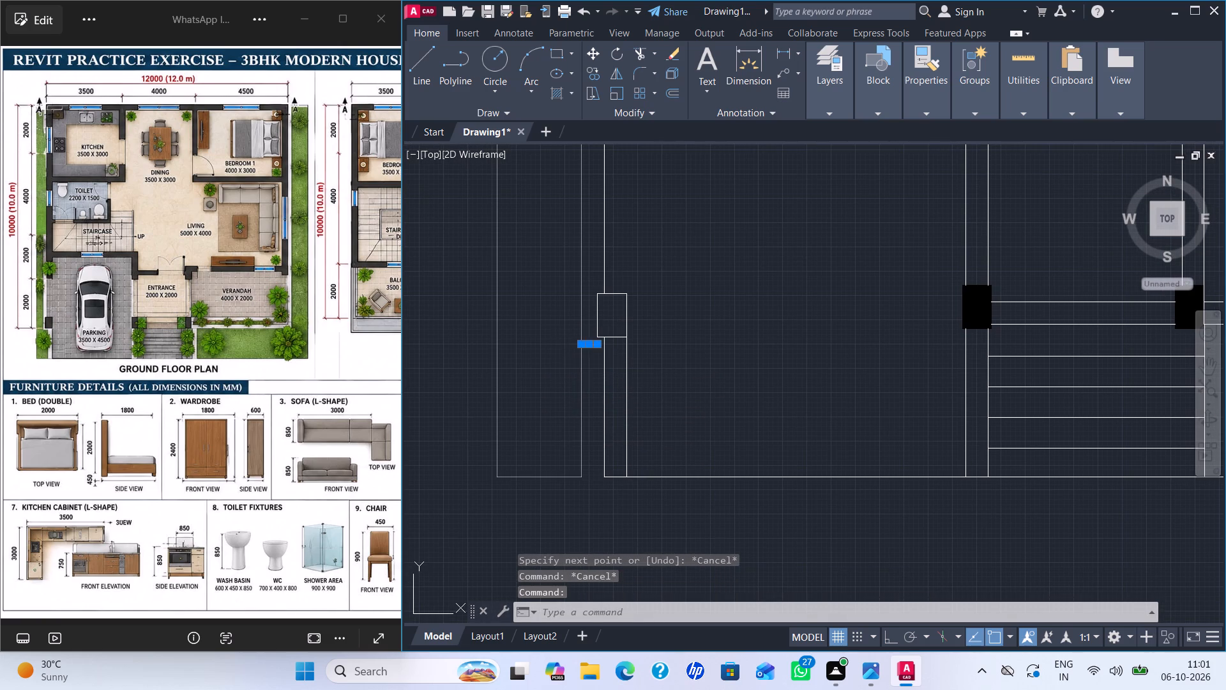
Draw a three-sided outline about 137 mm wide and 1370 mm tall from the garden strip's lower inner corner, beside the parking wall.
scroll(596, 433, "up", 1)
middle_click_drag(586, 450, 589, 395)
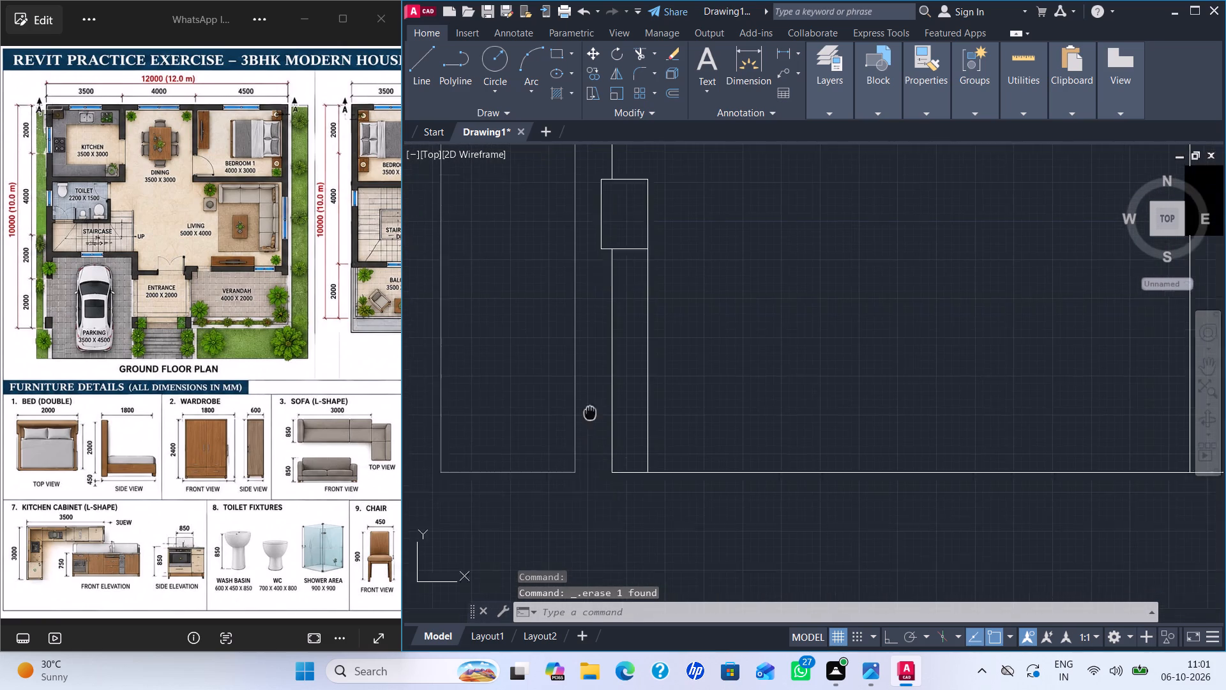
middle_click_drag(589, 395, 587, 385)
scroll(564, 436, "up", 1)
key("l")
key("Return")
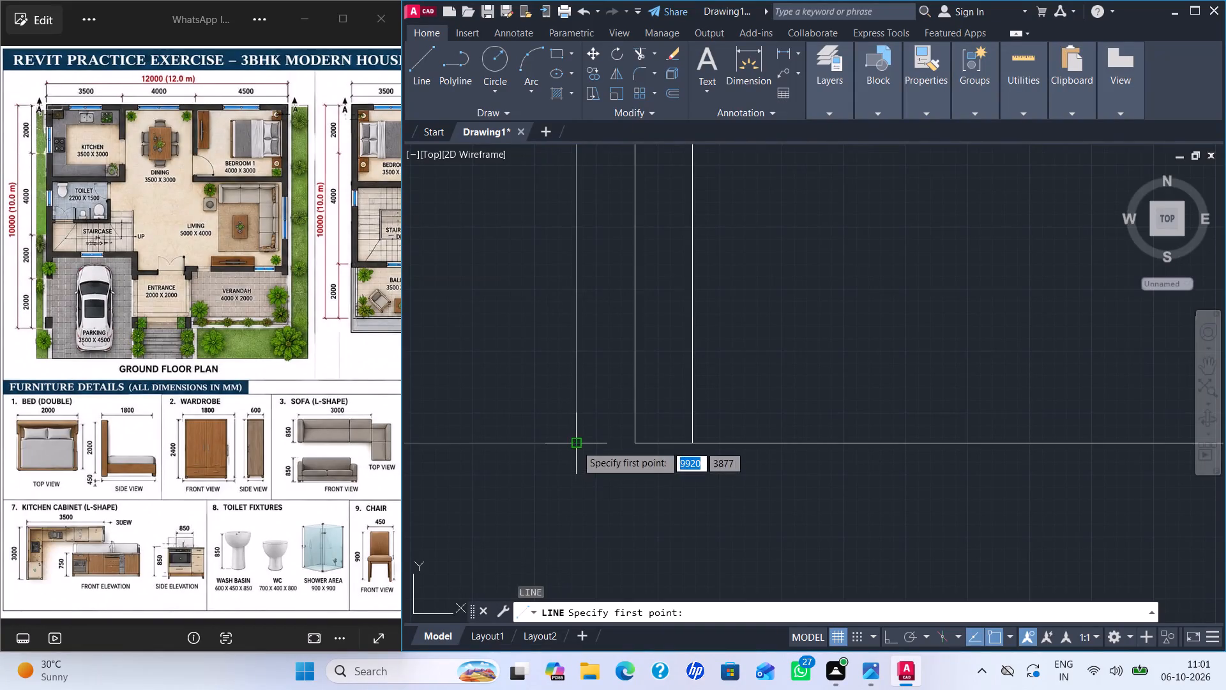
left_click(576, 443)
left_click(610, 441)
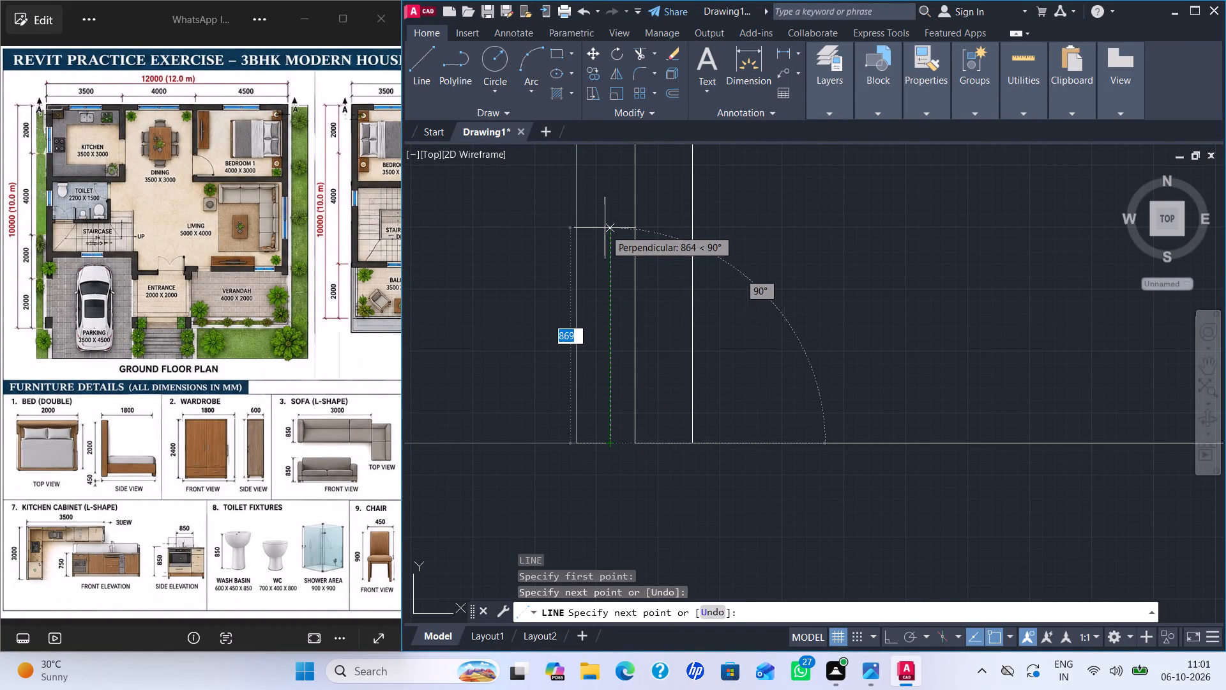
middle_click_drag(605, 226, 603, 358)
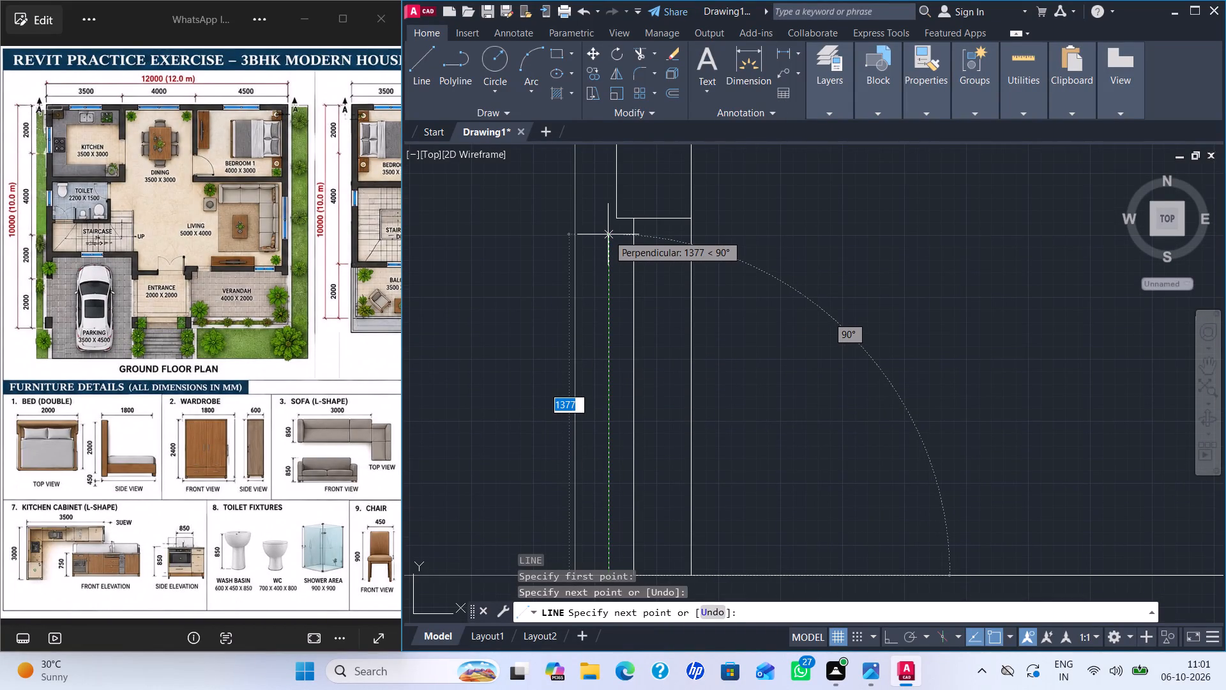
left_click(607, 236)
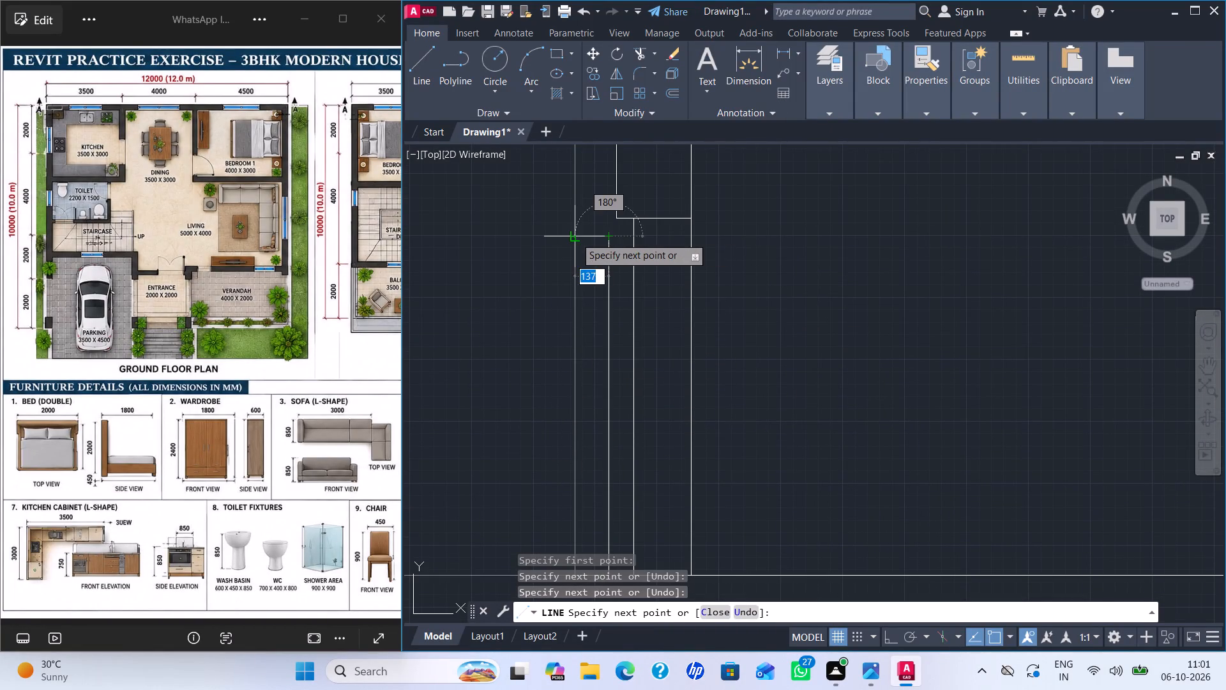
left_click(575, 237)
key("Escape")
key("Escape")
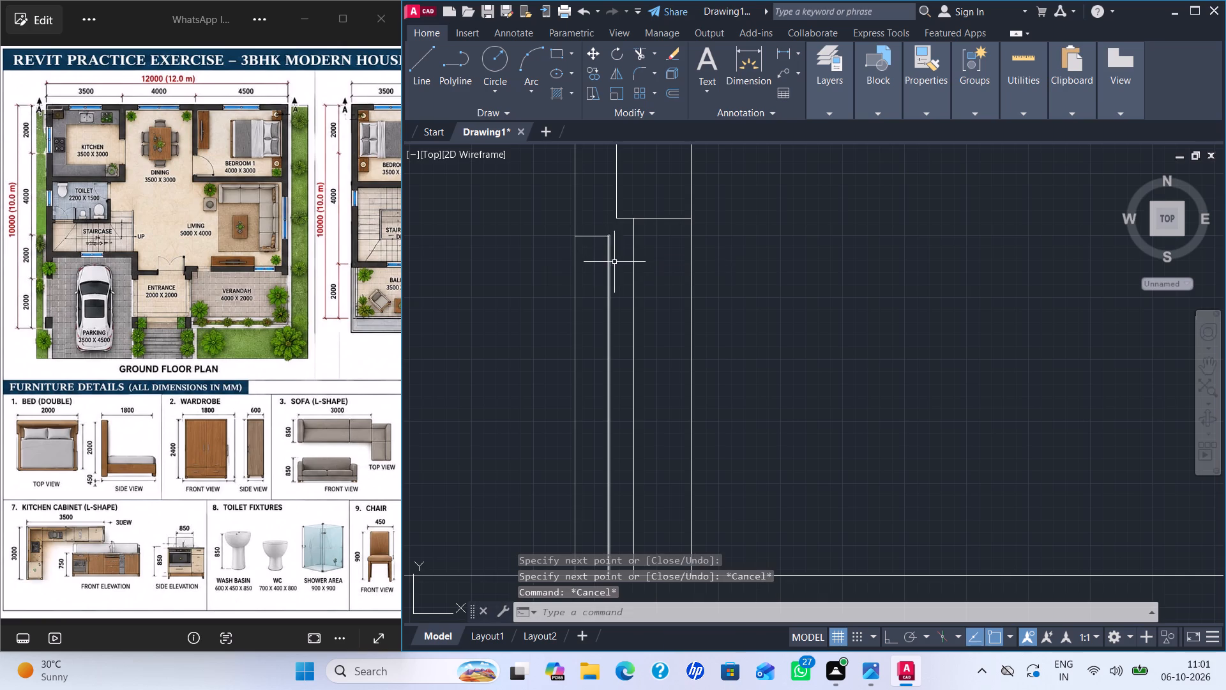
Set the transparency of the three new garden strip lines to 45.
scroll(670, 296, "down", 1)
scroll(734, 311, "down", 1)
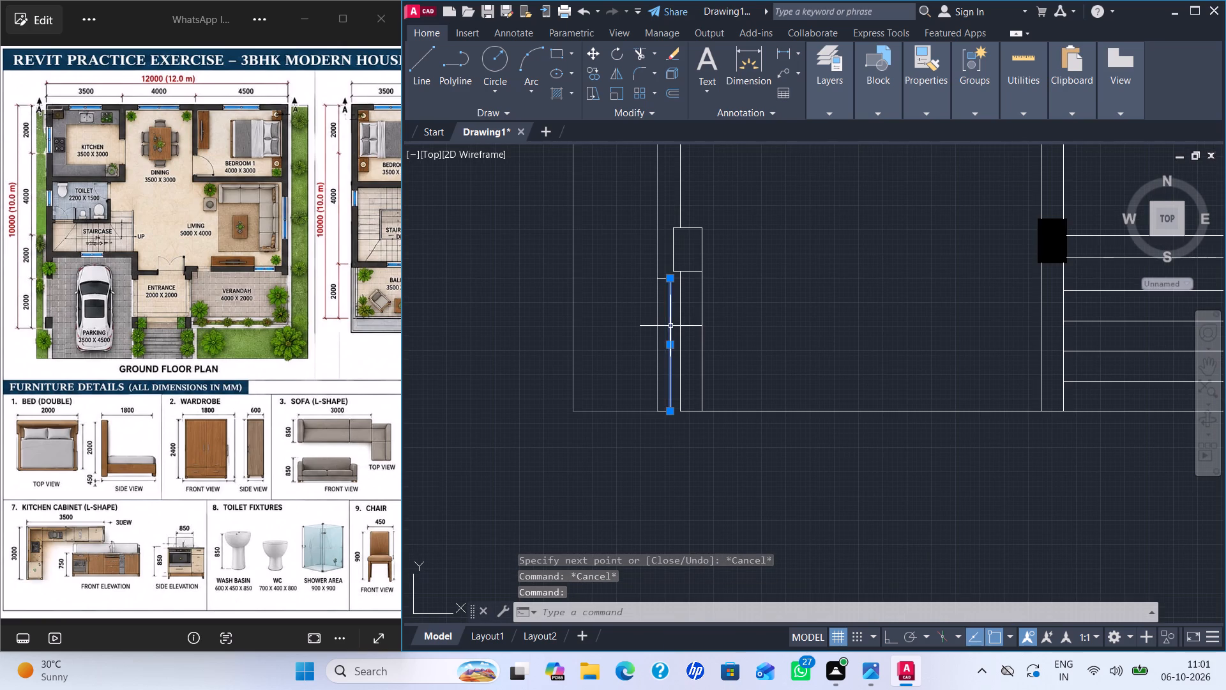
left_click(670, 326)
left_click(662, 278)
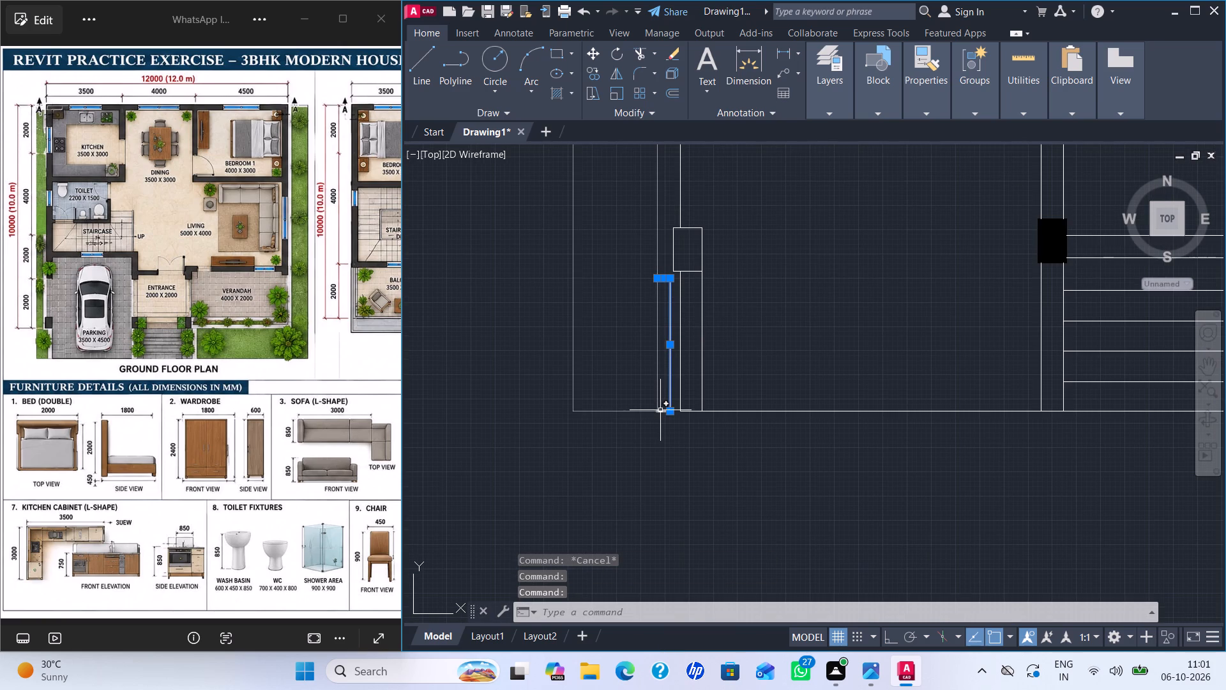
left_click(660, 411)
left_click(925, 111)
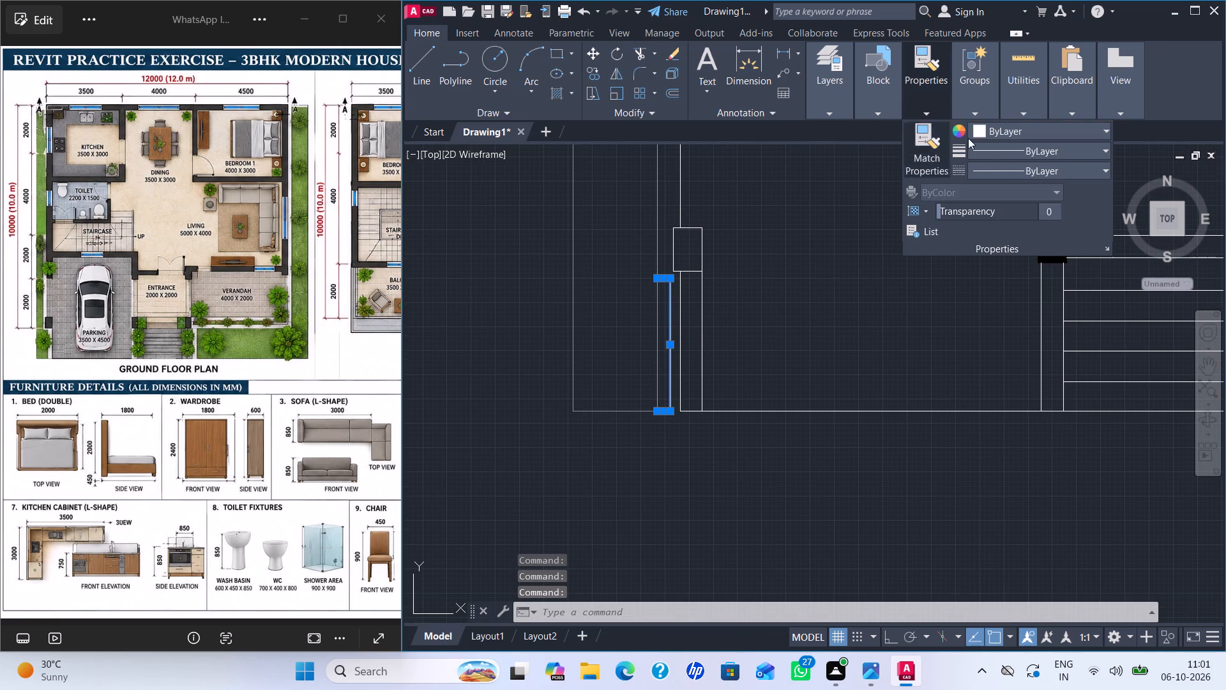
left_click_drag(945, 212, 1051, 205)
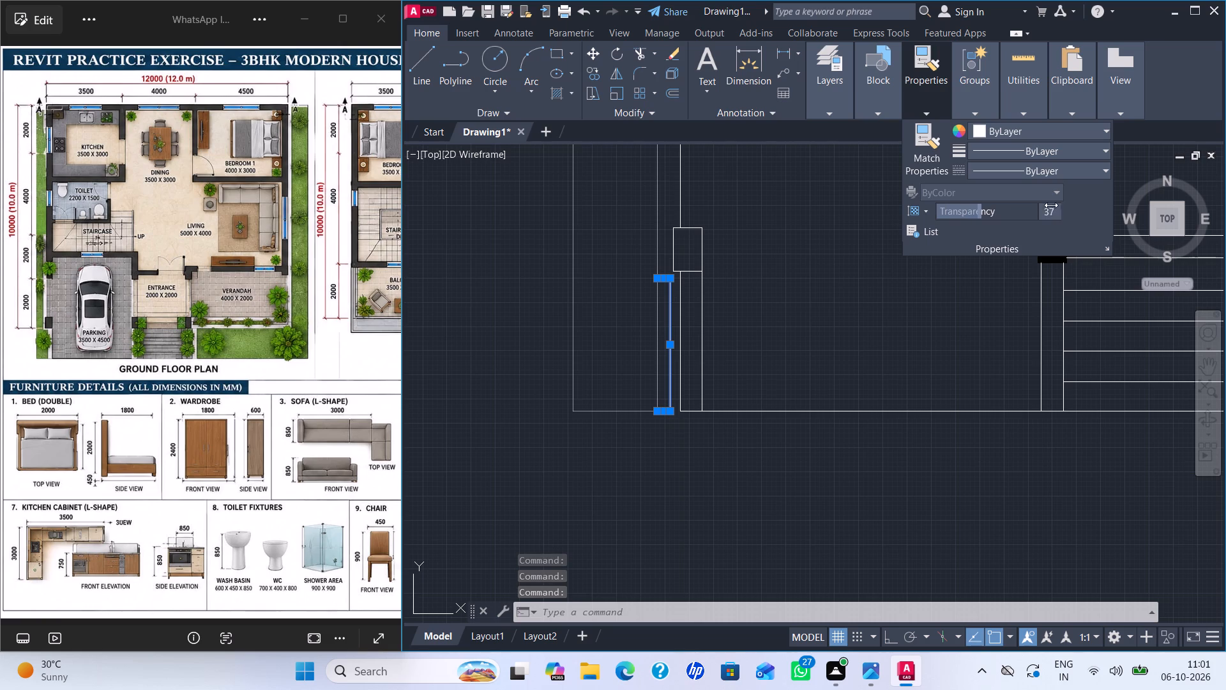
left_click_drag(1051, 205, 1062, 205)
left_click_drag(970, 210, 994, 206)
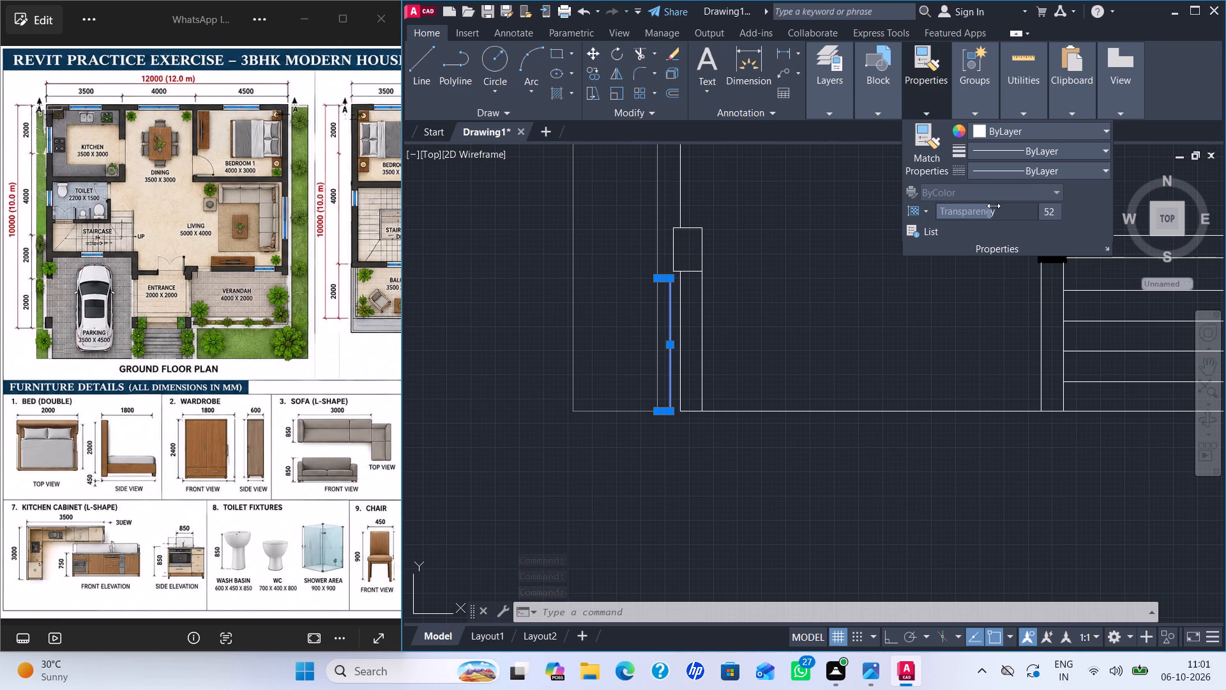
left_click_drag(994, 206, 1014, 206)
left_click_drag(983, 213, 1006, 211)
left_click_drag(980, 211, 1001, 211)
left_click_drag(976, 209, 1003, 208)
left_click_drag(999, 208, 989, 211)
key("Return")
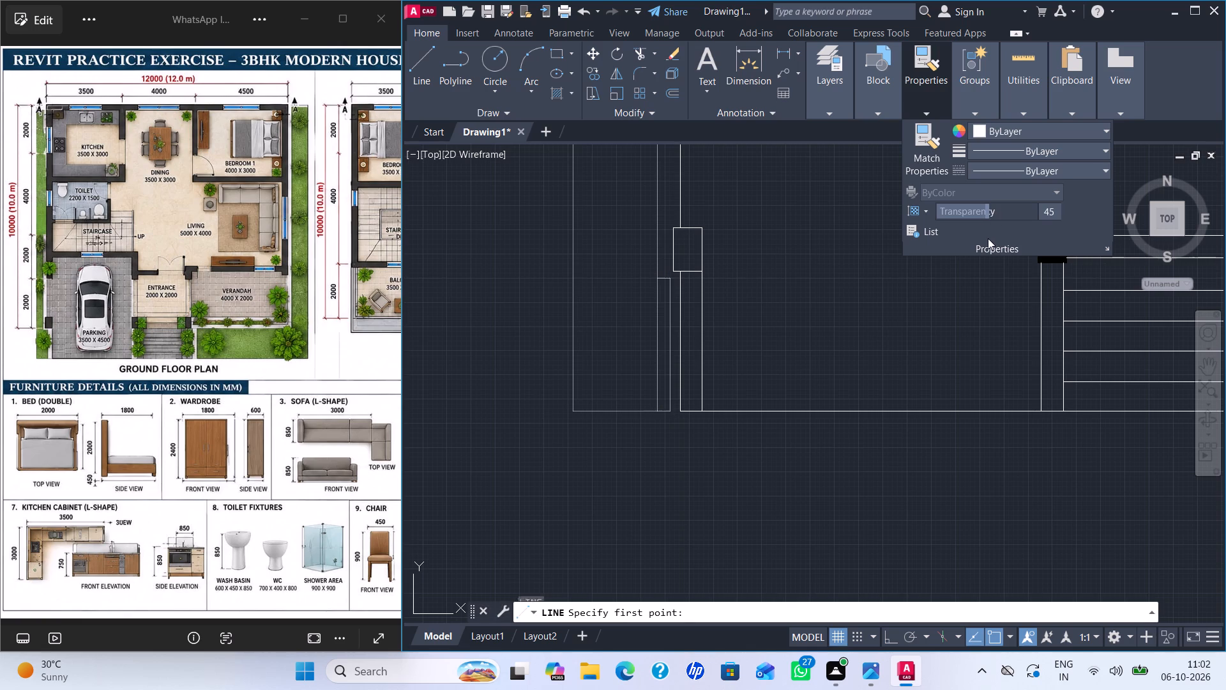
key("Escape")
key("Escape")
Trim the garden strip's old inner edge alongside the new three-sided outline.
key("t")
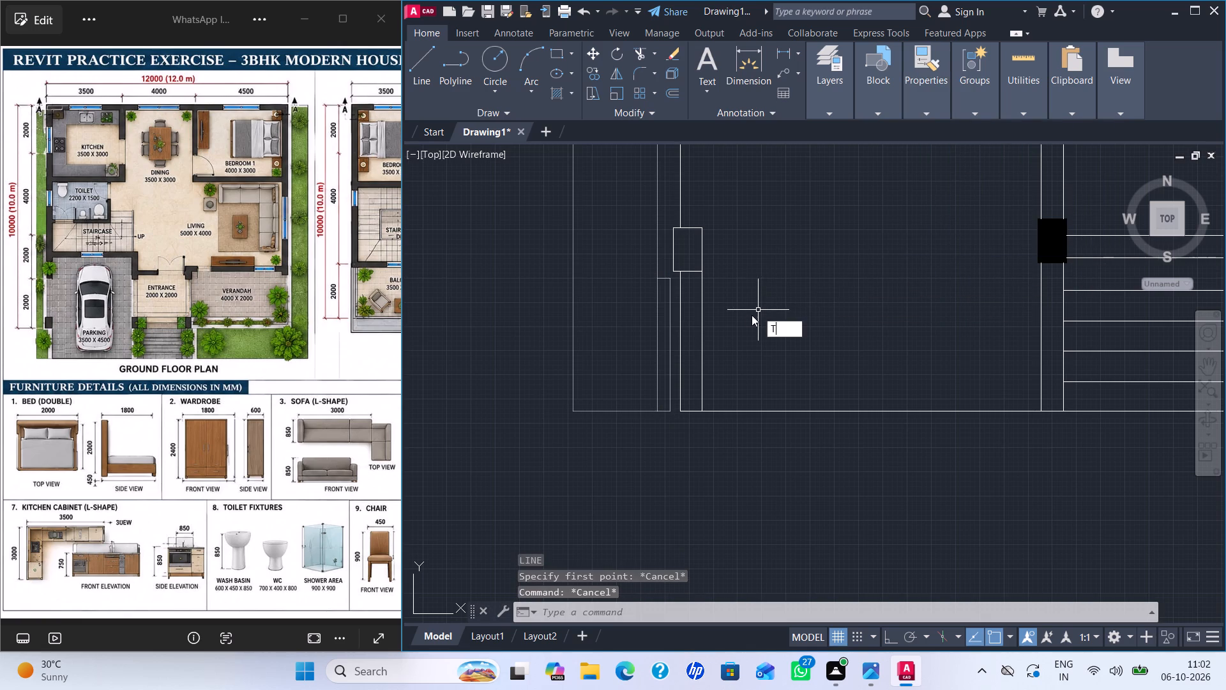
key("r")
key("Return")
left_click(658, 318)
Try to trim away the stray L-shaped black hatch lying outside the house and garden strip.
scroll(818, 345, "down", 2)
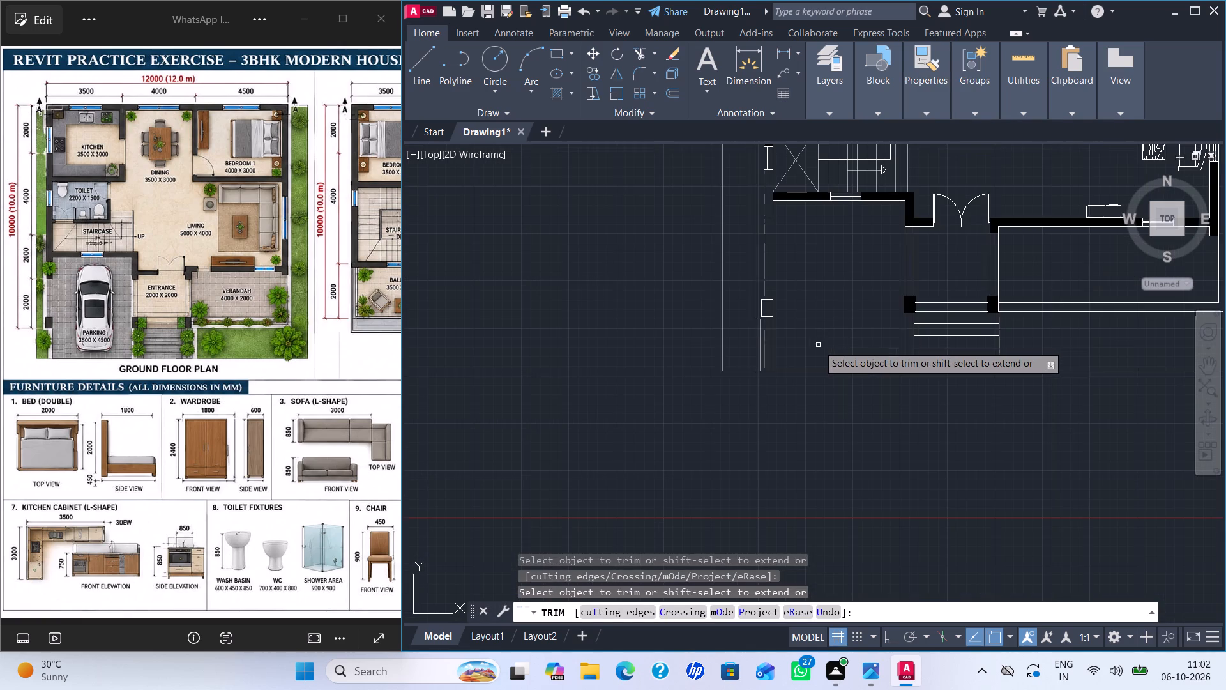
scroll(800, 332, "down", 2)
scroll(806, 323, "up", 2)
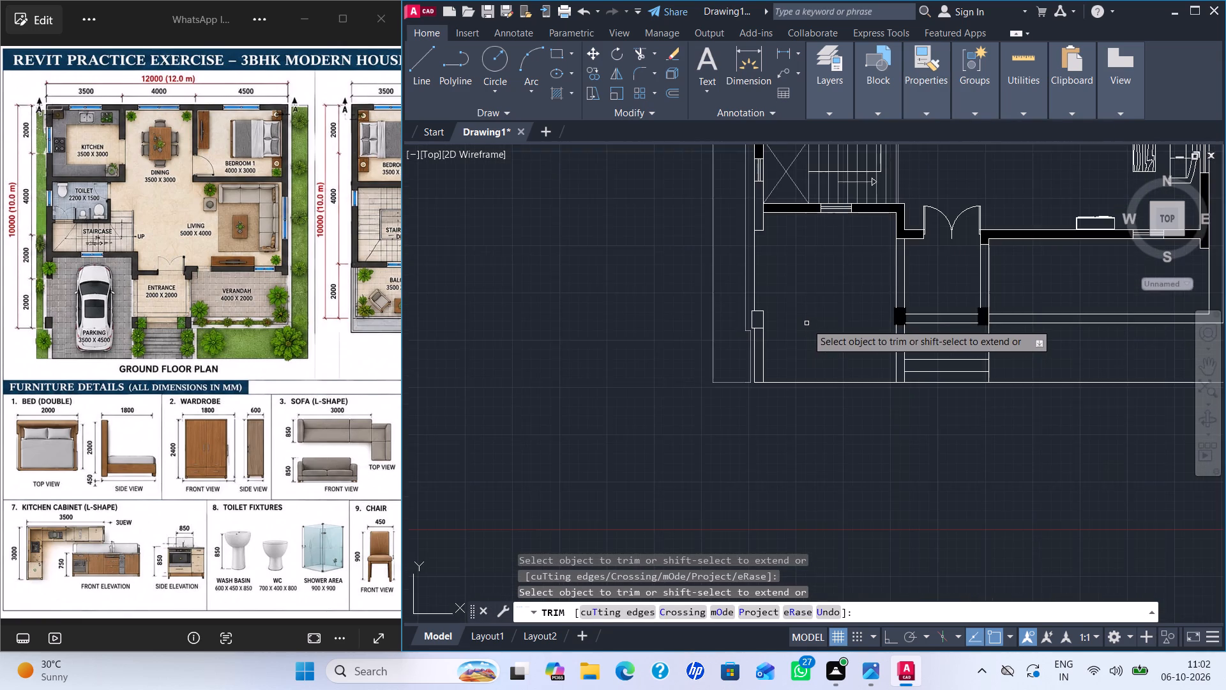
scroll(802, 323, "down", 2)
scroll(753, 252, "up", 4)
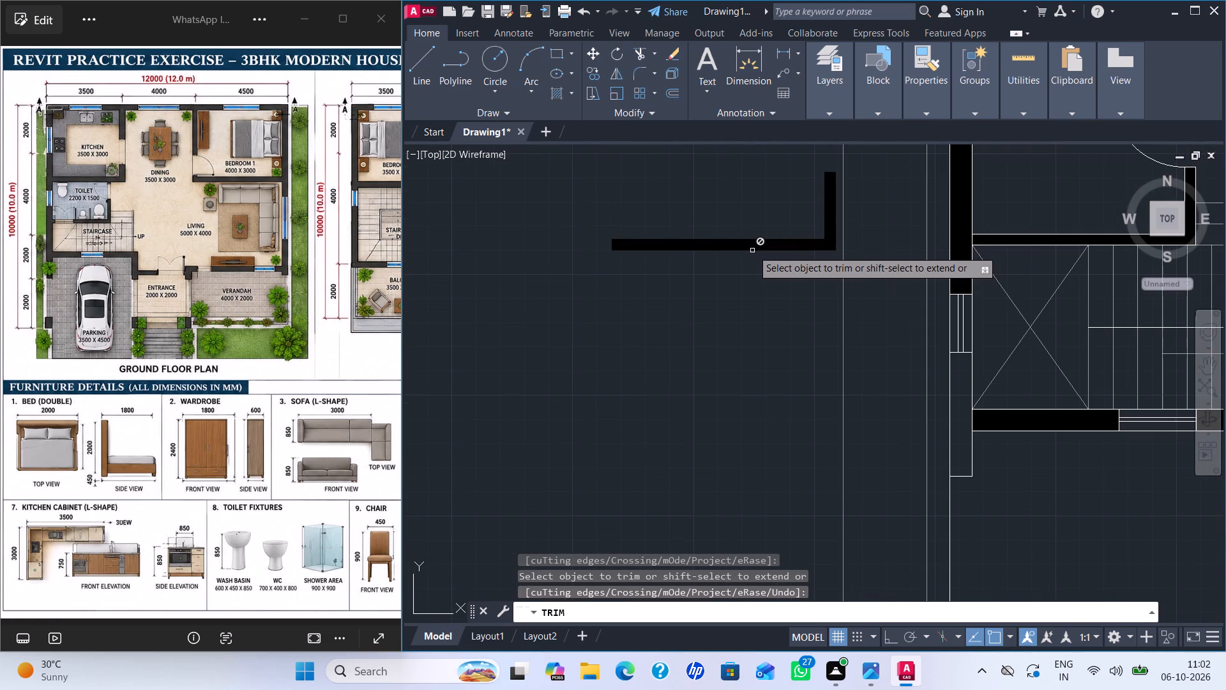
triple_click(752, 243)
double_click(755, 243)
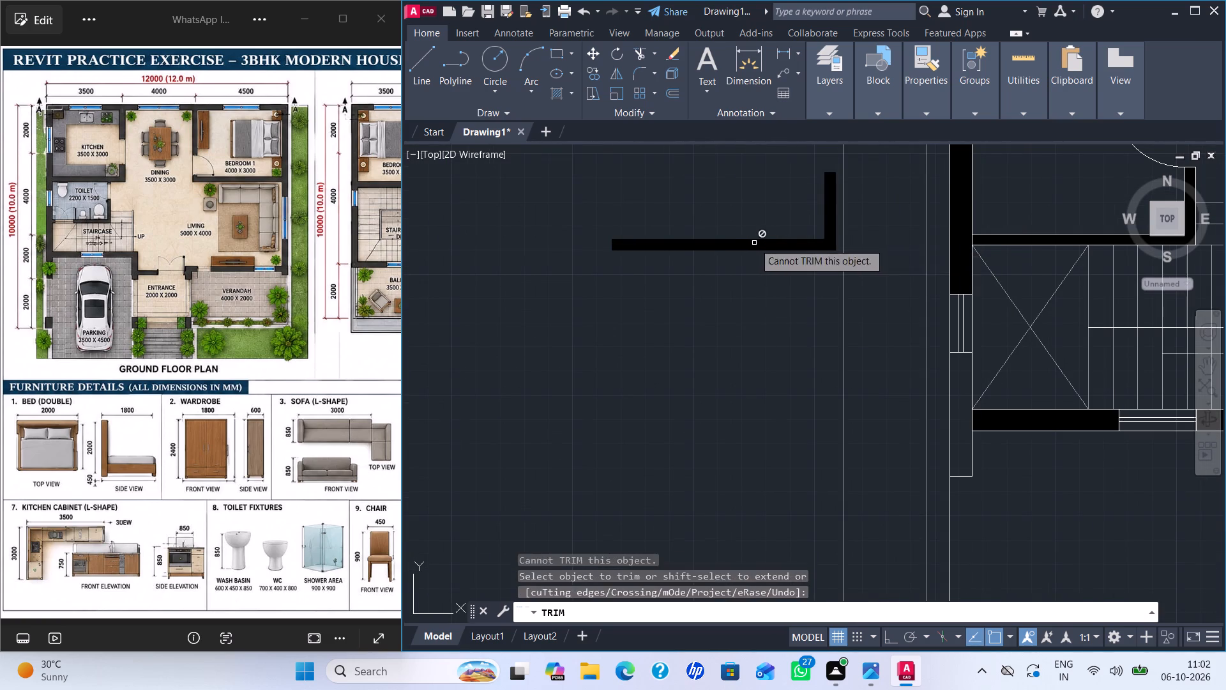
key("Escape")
Delete the stray L-shaped black hatch lying outside the house and garden strip.
double_click(753, 243)
scroll(751, 245, "down", 3)
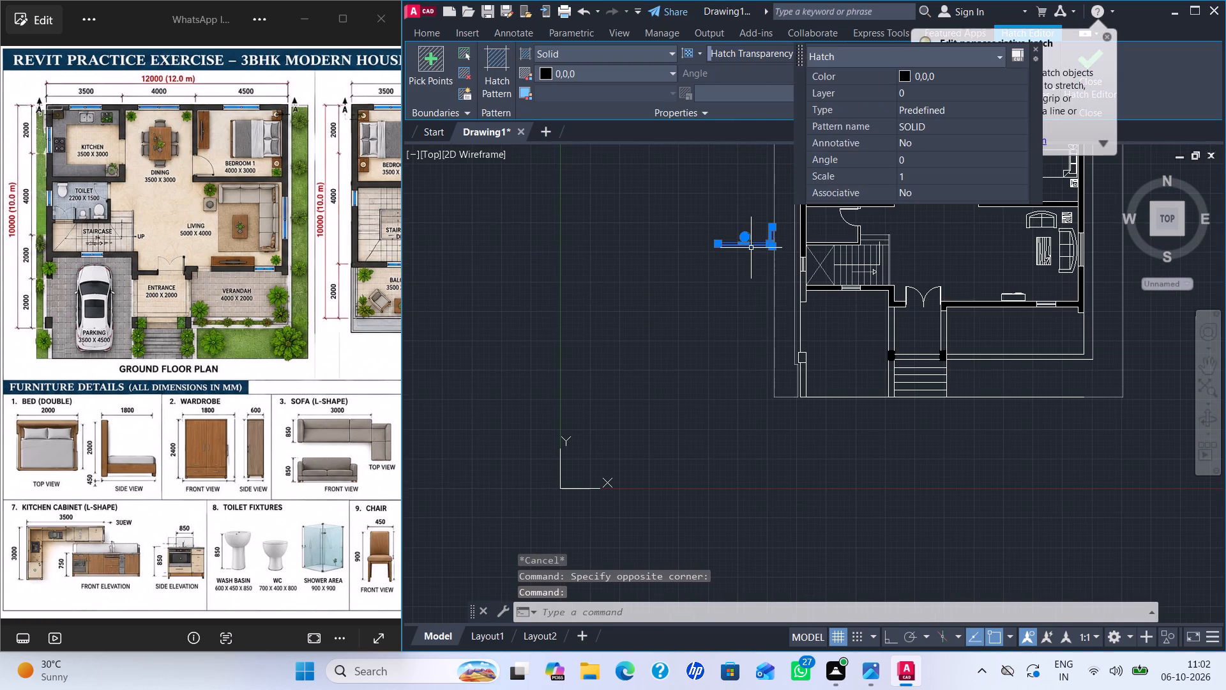
key("Delete")
Fill the parking side's outer wall stub below the staircase window and the outer parking column with solid black hatch.
middle_click_drag(730, 268, 693, 289)
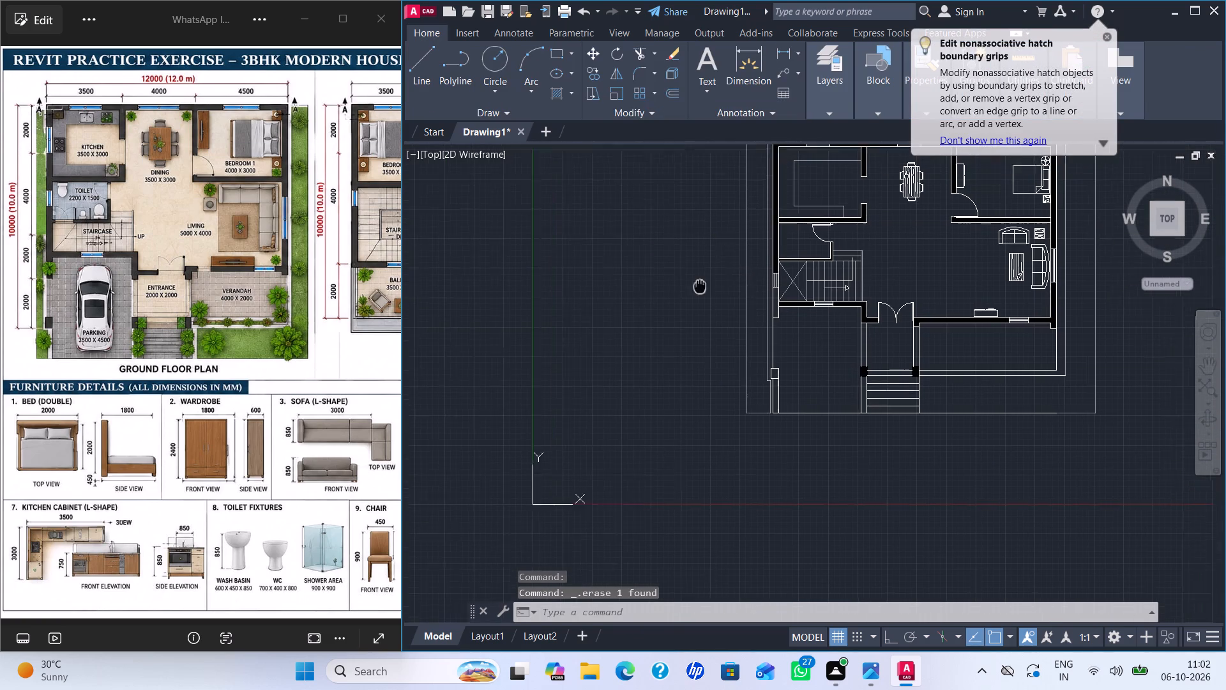
middle_click_drag(693, 289, 639, 318)
scroll(708, 374, "up", 3)
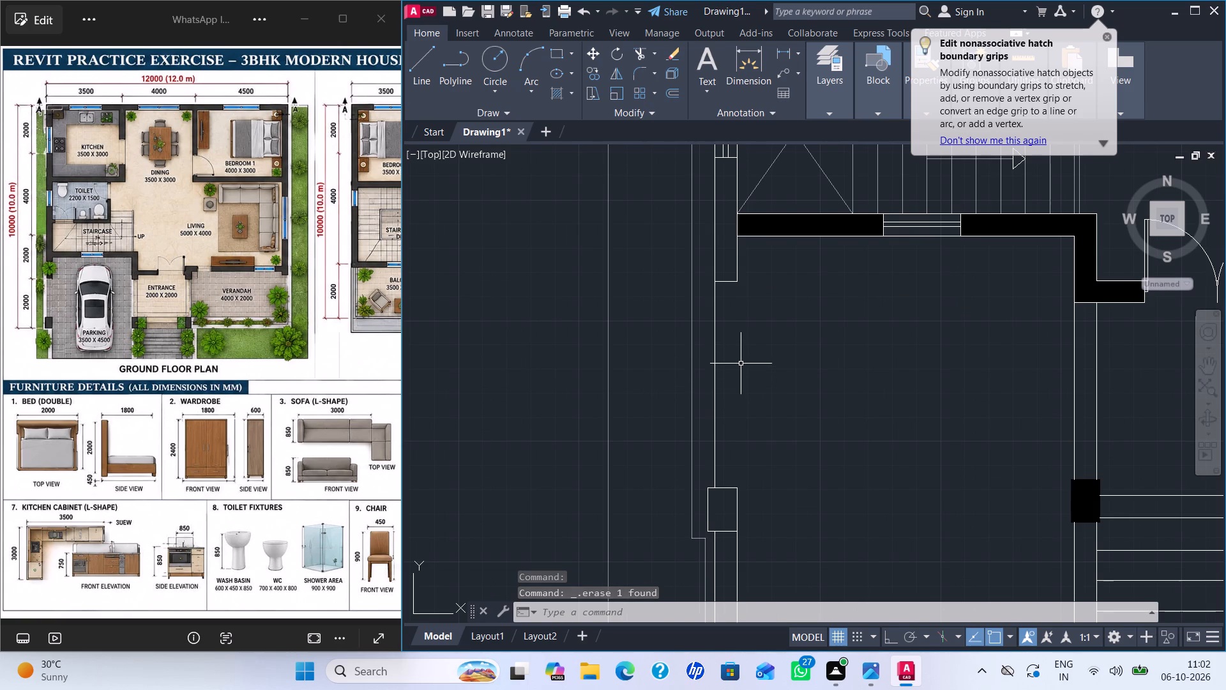
key("h")
key("Return")
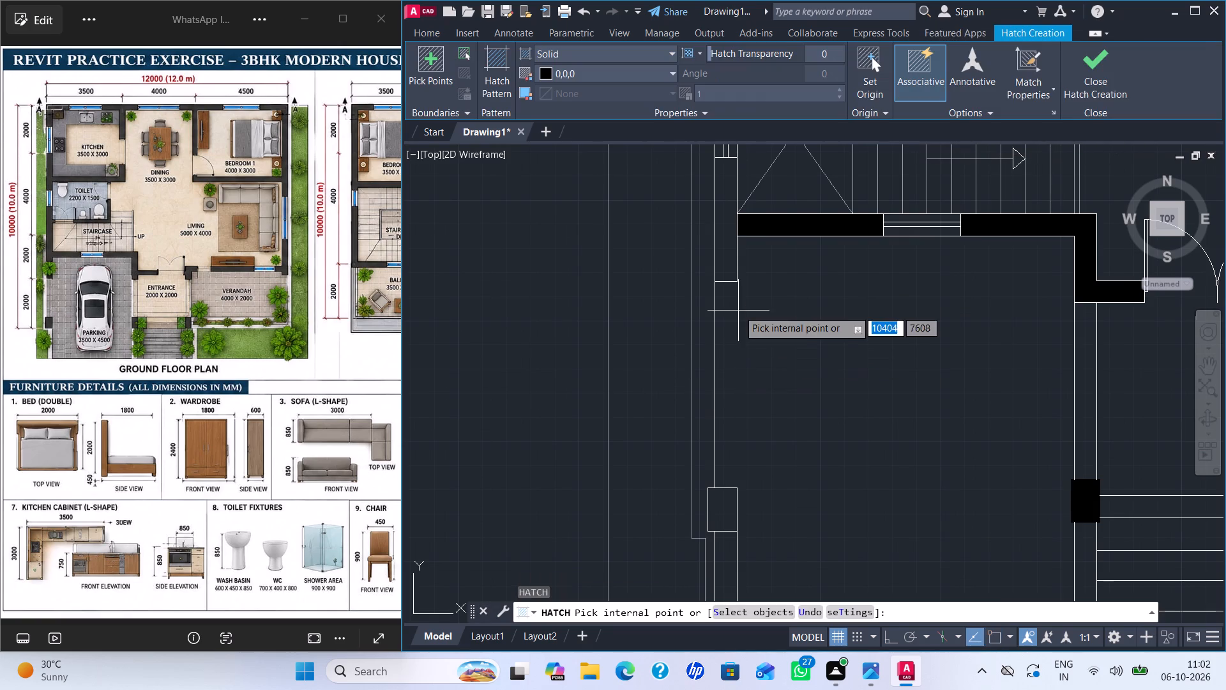
left_click(725, 208)
scroll(776, 316, "down", 2)
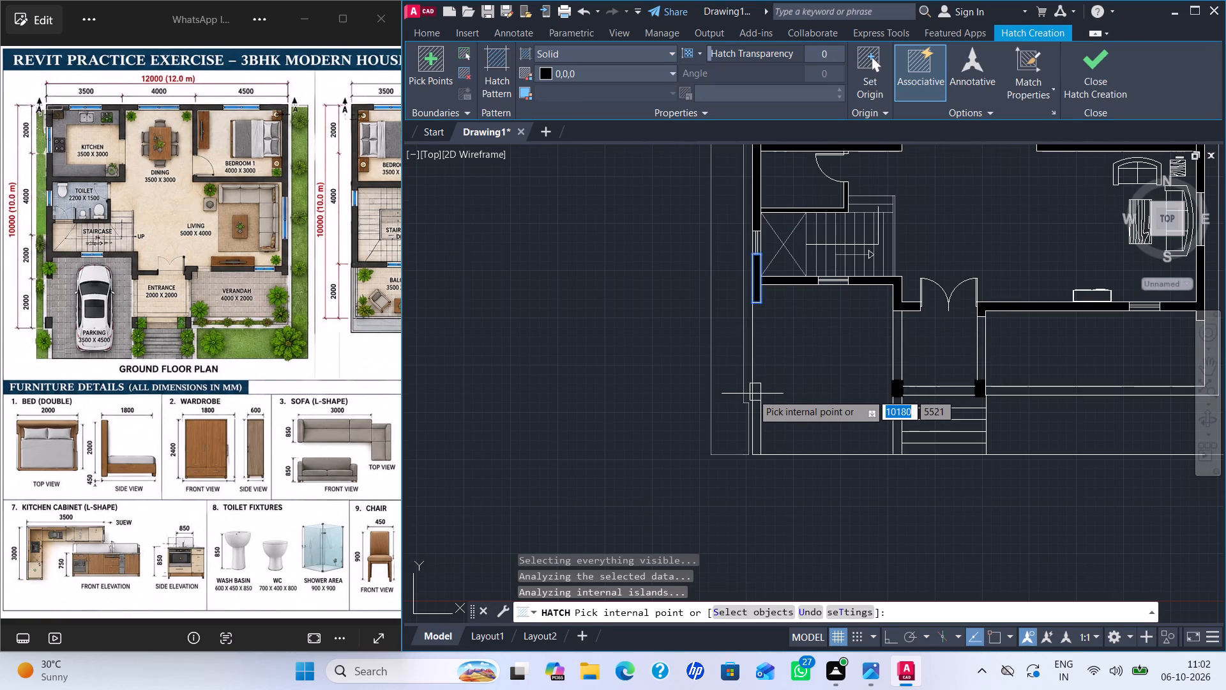
left_click(755, 390)
key("Return")
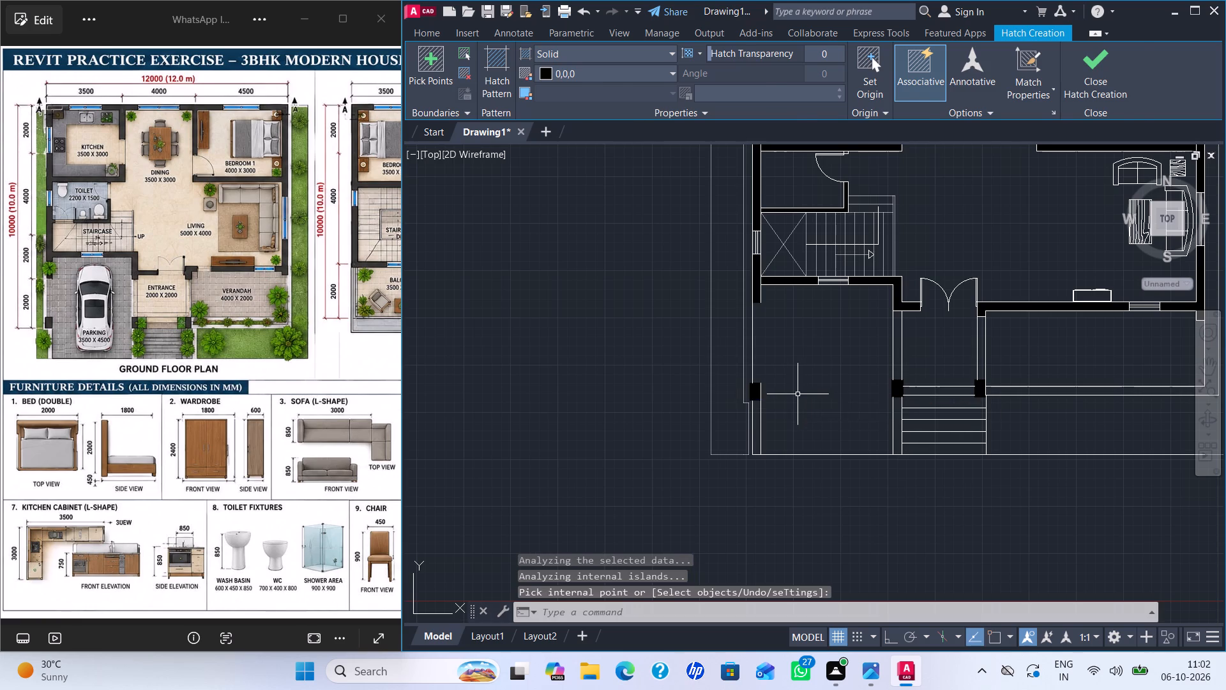
Erase the rectangular outline around the hatched outer parking column.
scroll(776, 388, "up", 3)
left_click(714, 388)
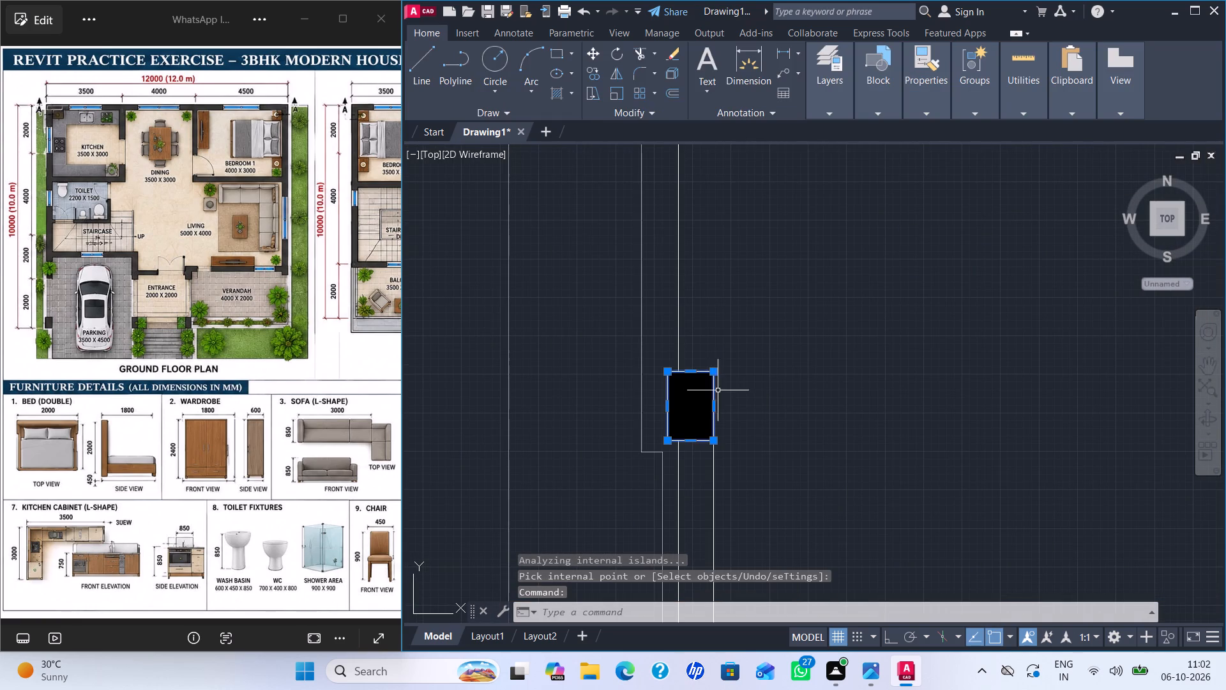
key("Delete")
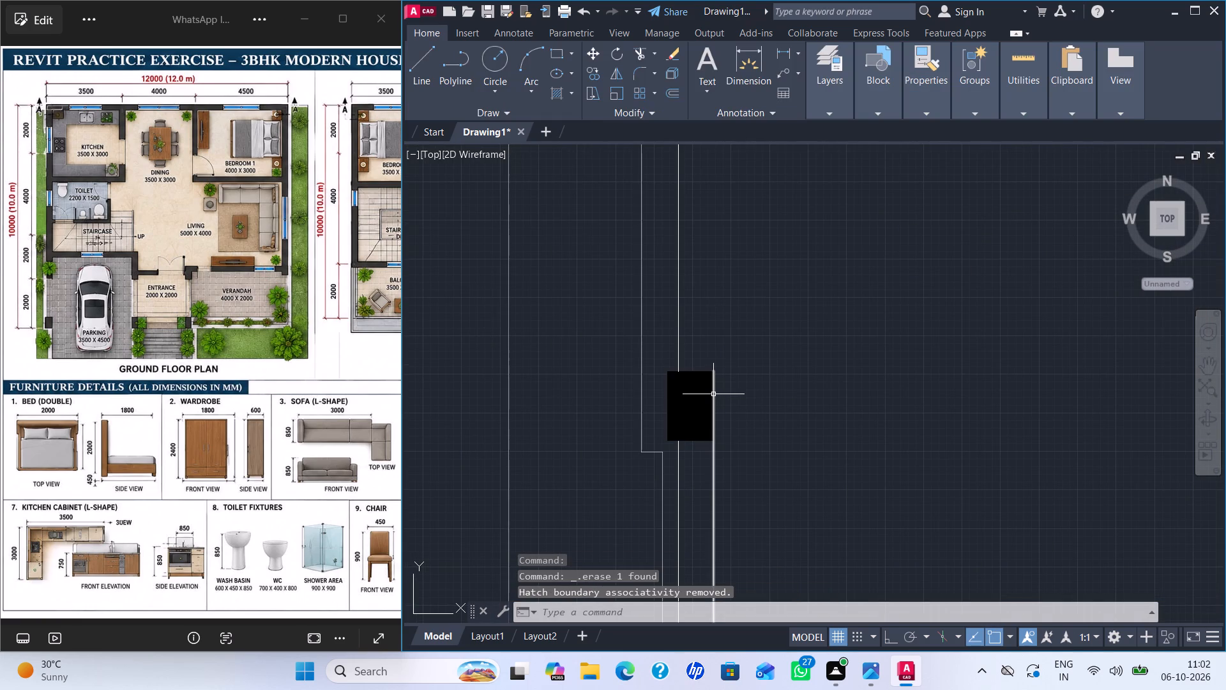
Shorten the parking wall's inner line so its upper end sits at the hatched column's lower corner.
scroll(737, 411, "up", 2)
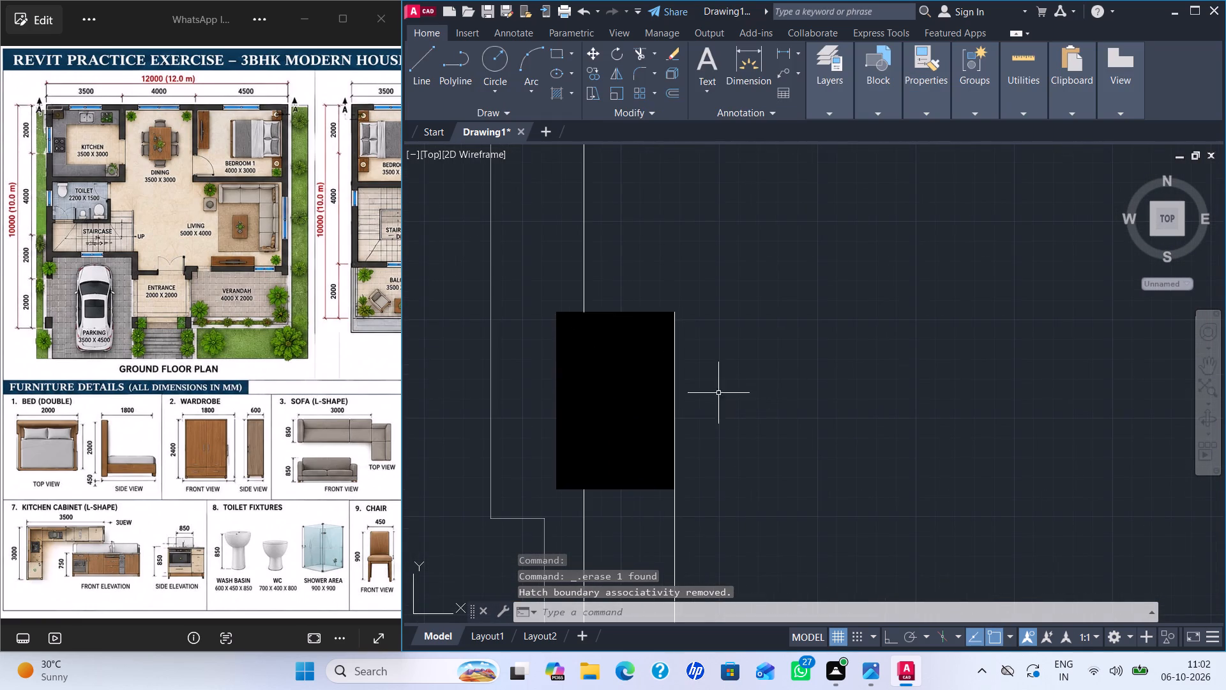
left_click(674, 311)
left_click_drag(677, 312, 673, 489)
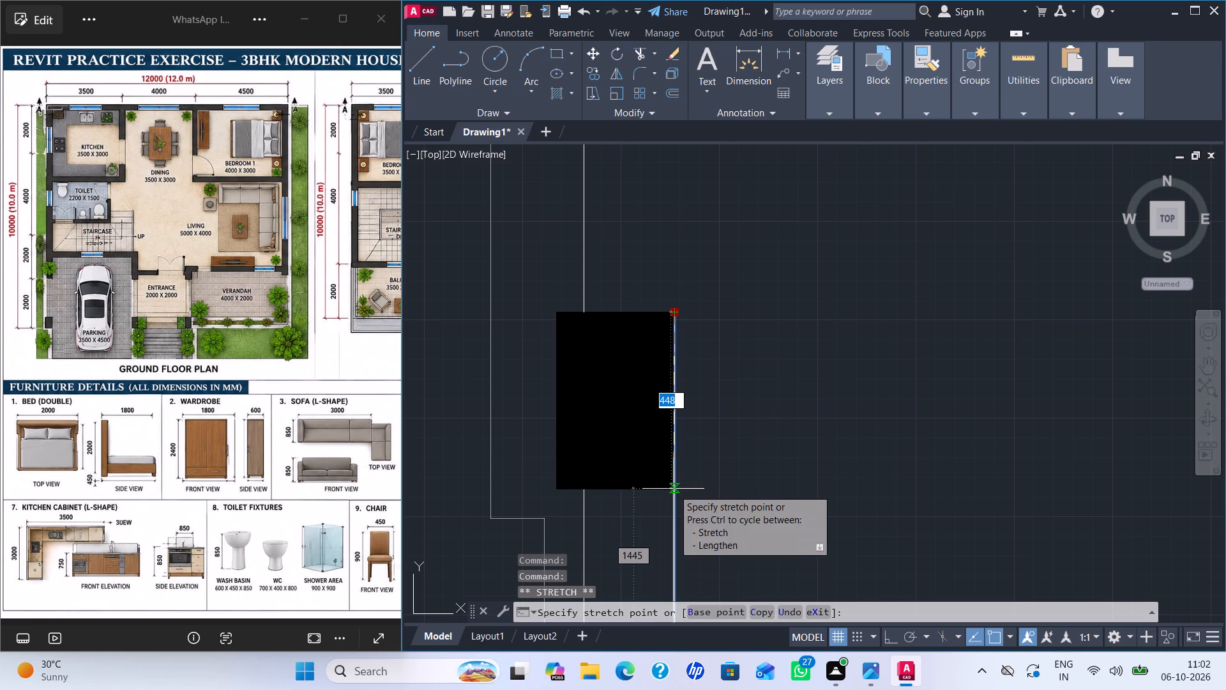
left_click_drag(673, 489, 675, 489)
left_click(675, 489)
scroll(751, 495, "down", 1)
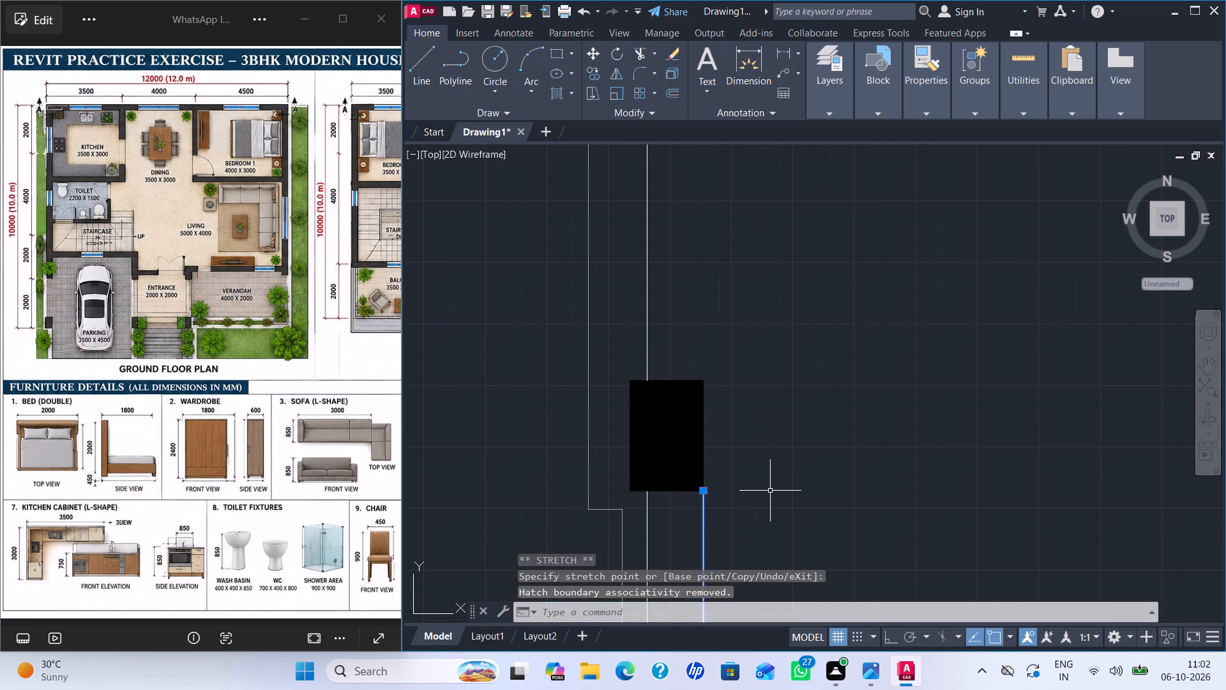
key("Escape")
key("Escape")
Examine the parking area and the whole ground floor plan for what remains to add.
middle_click_drag(769, 481, 775, 358)
middle_click_drag(775, 339, 775, 321)
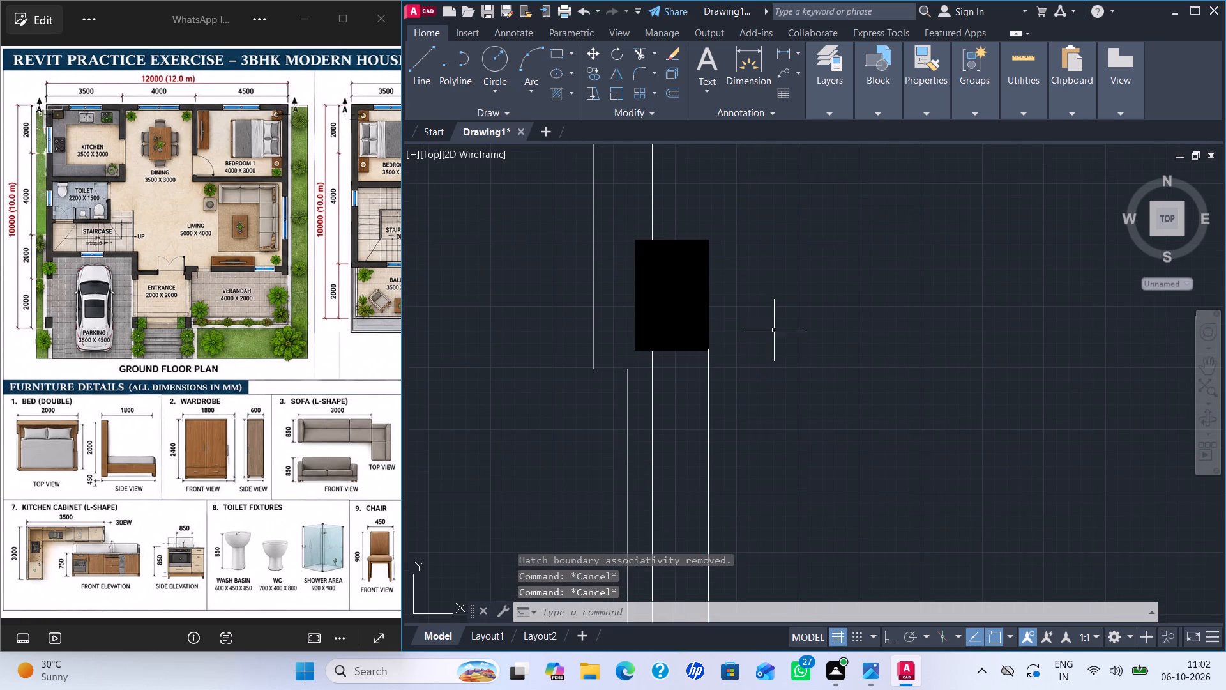
scroll(775, 339, "down", 1)
scroll(728, 362, "up", 2)
scroll(750, 341, "down", 2)
scroll(833, 373, "down", 1)
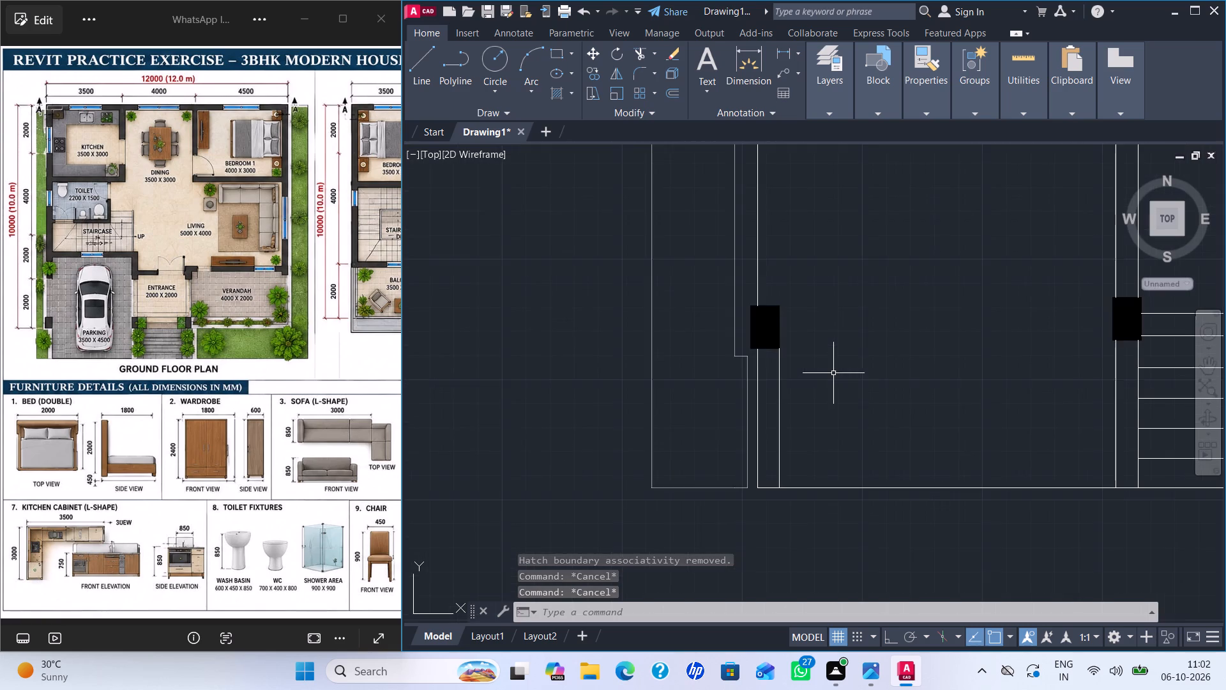
scroll(784, 365, "up", 4)
scroll(810, 286, "down", 5)
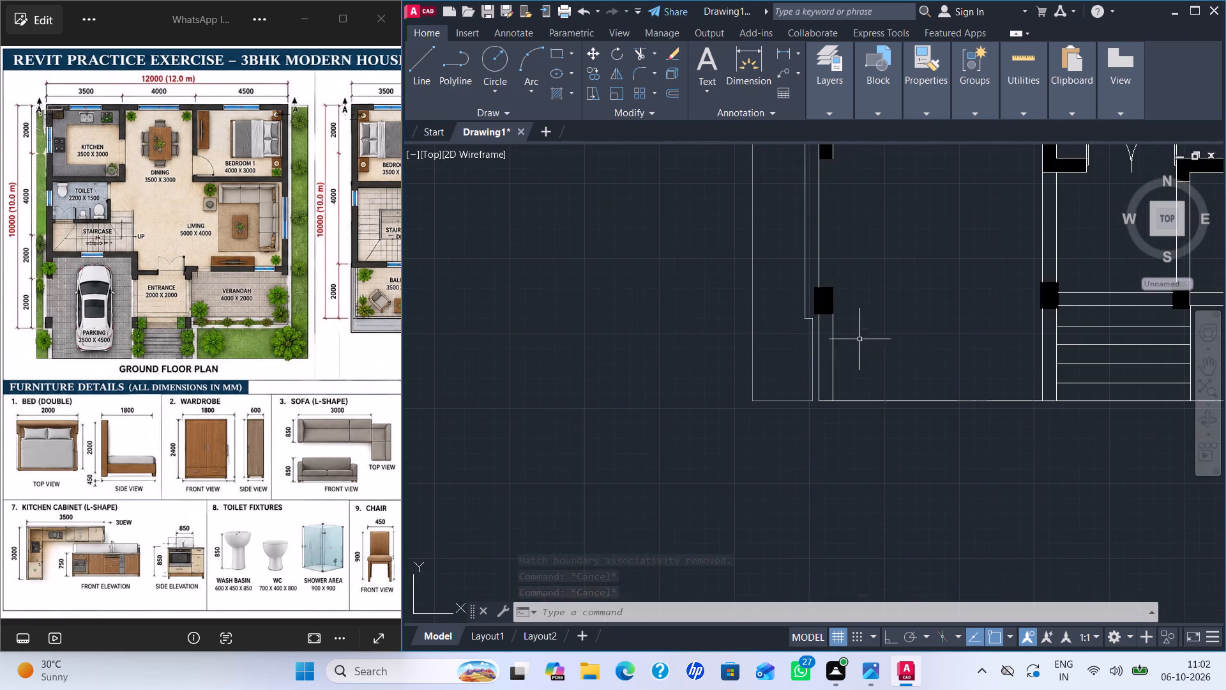
scroll(894, 352, "down", 2)
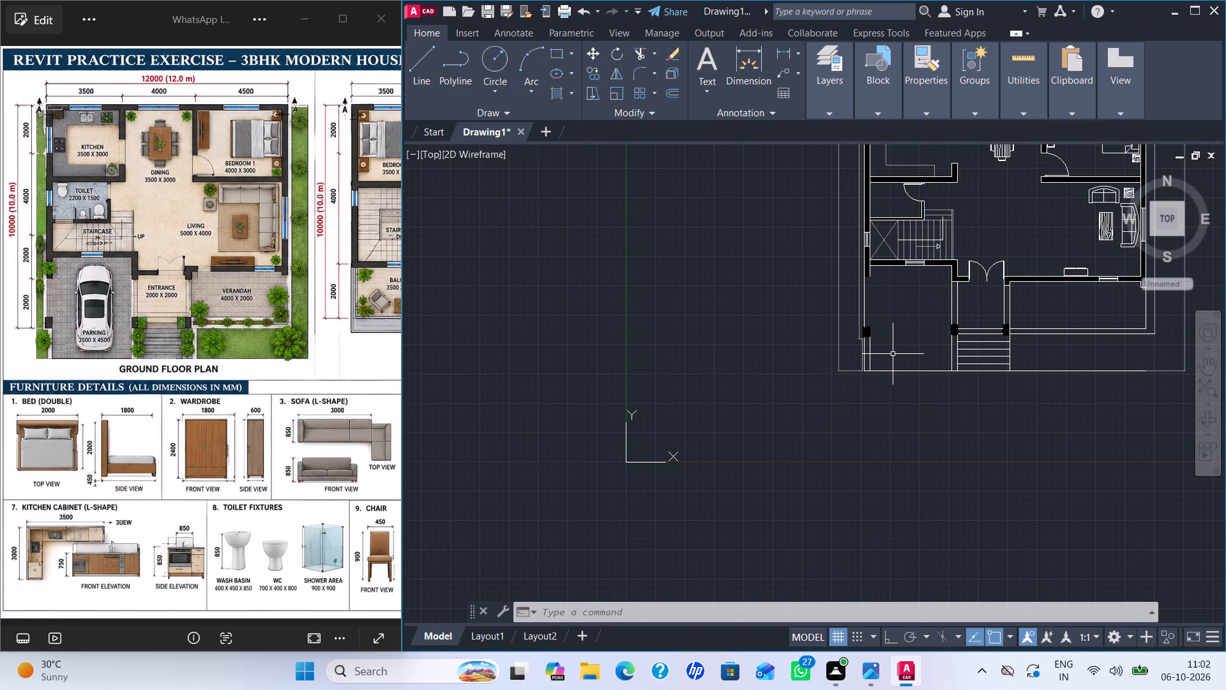
middle_click_drag(912, 323, 761, 449)
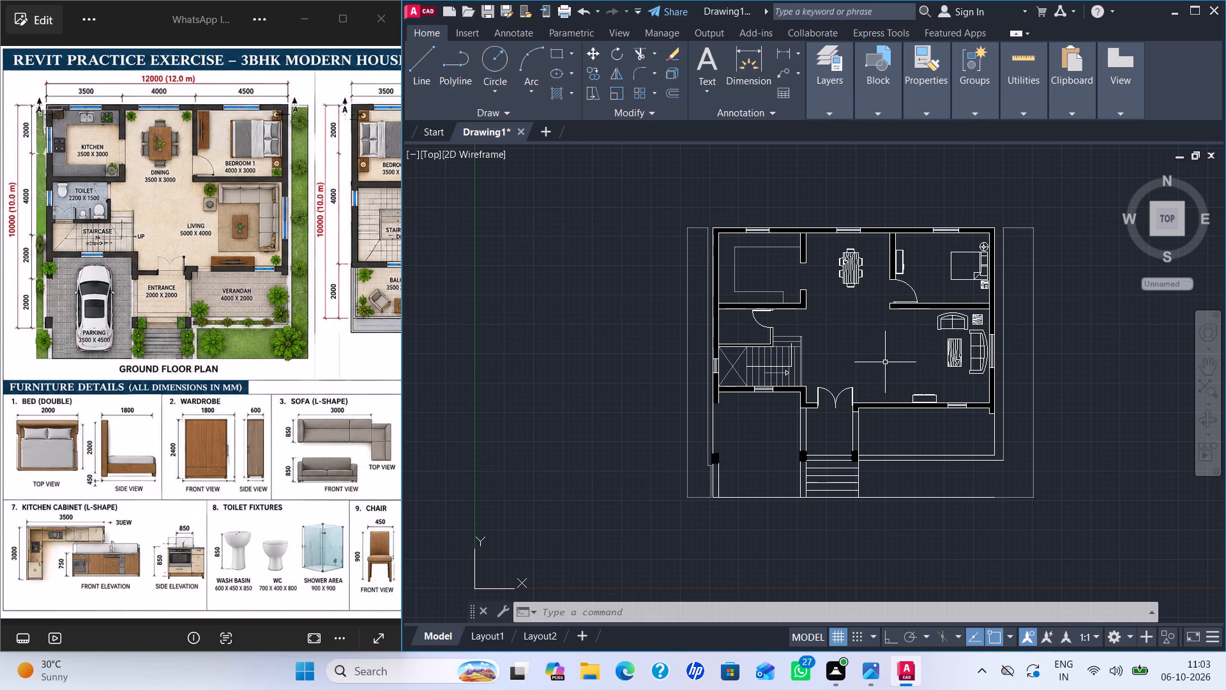
scroll(883, 361, "up", 1)
middle_click_drag(881, 356, 787, 372)
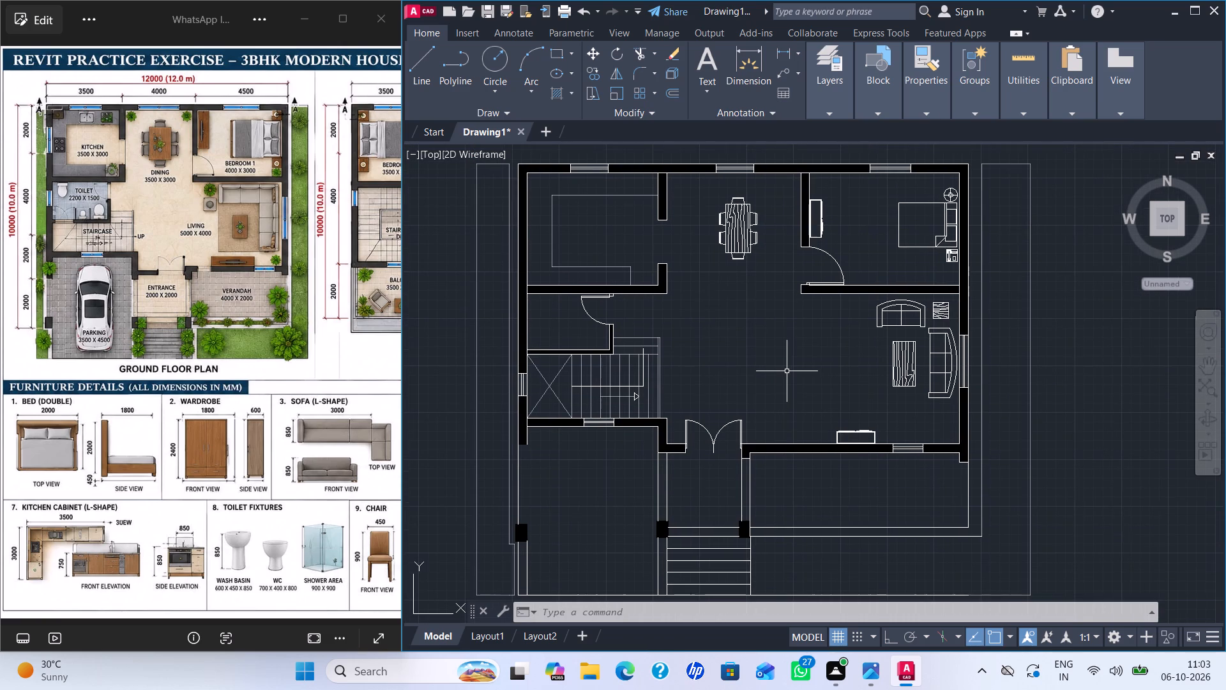
scroll(787, 371, "down", 1)
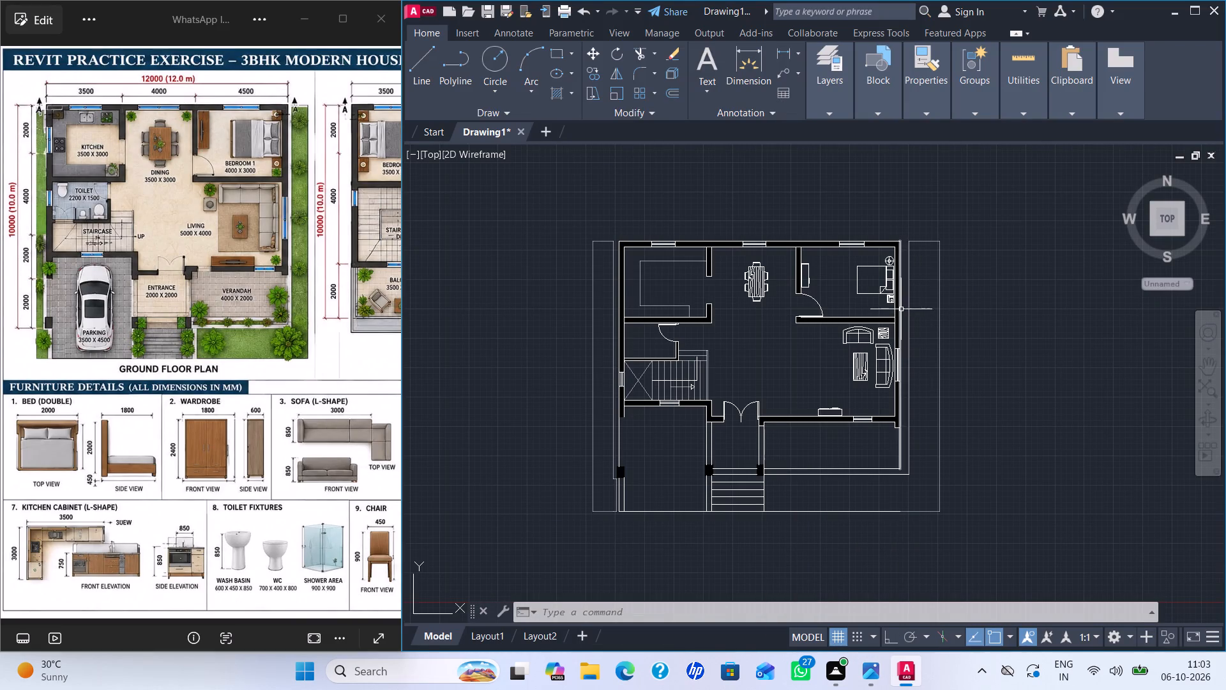
Insert the Lamp - Table block from the Home - Space Planner sample beside the living room's two-seat sofa, and shift it slightly away from the wall.
scroll(858, 354, "up", 2)
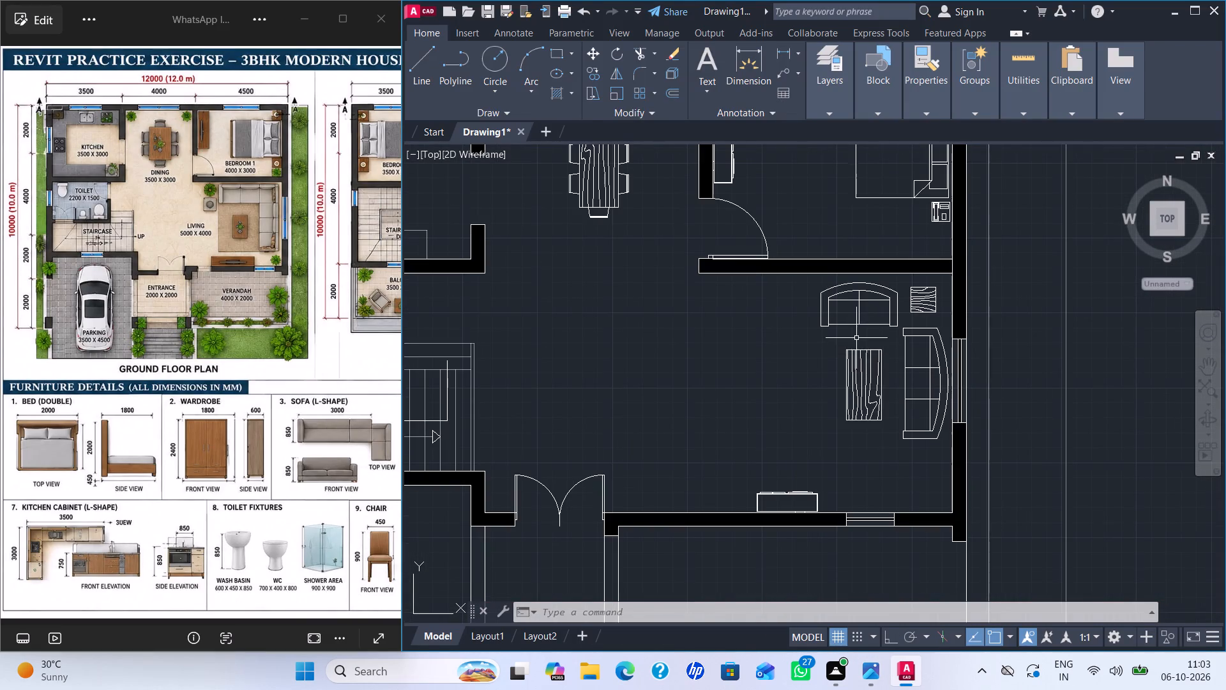
key("ctrl+2")
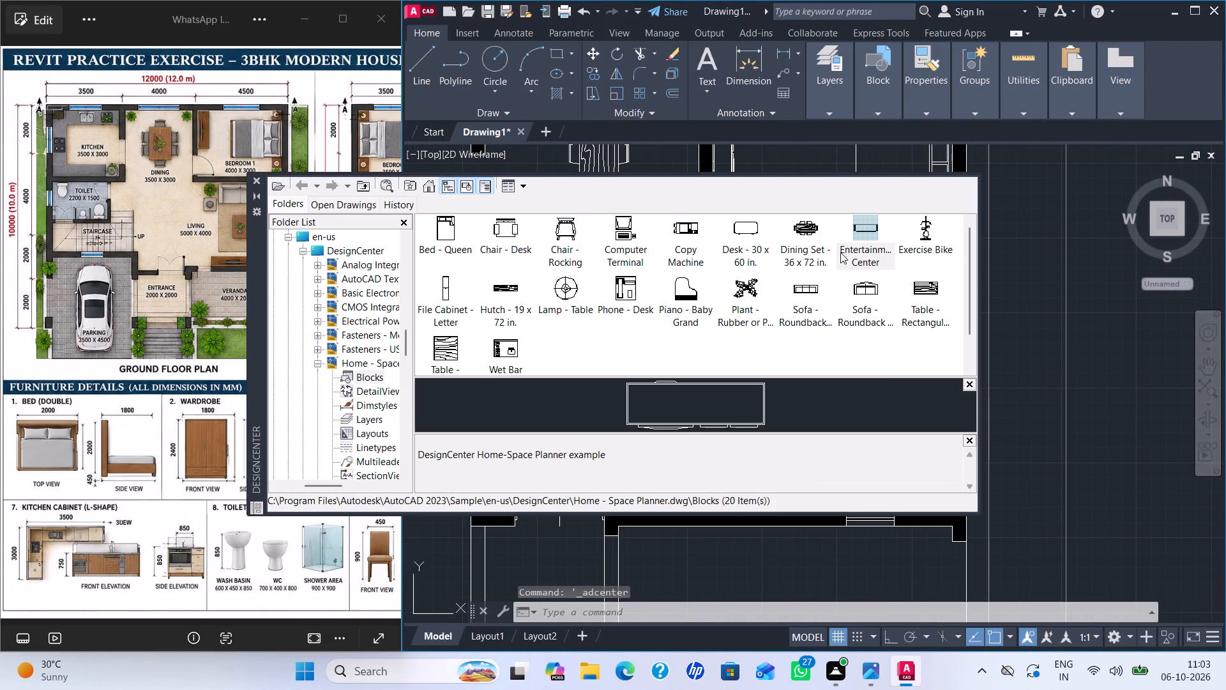
double_click(558, 288)
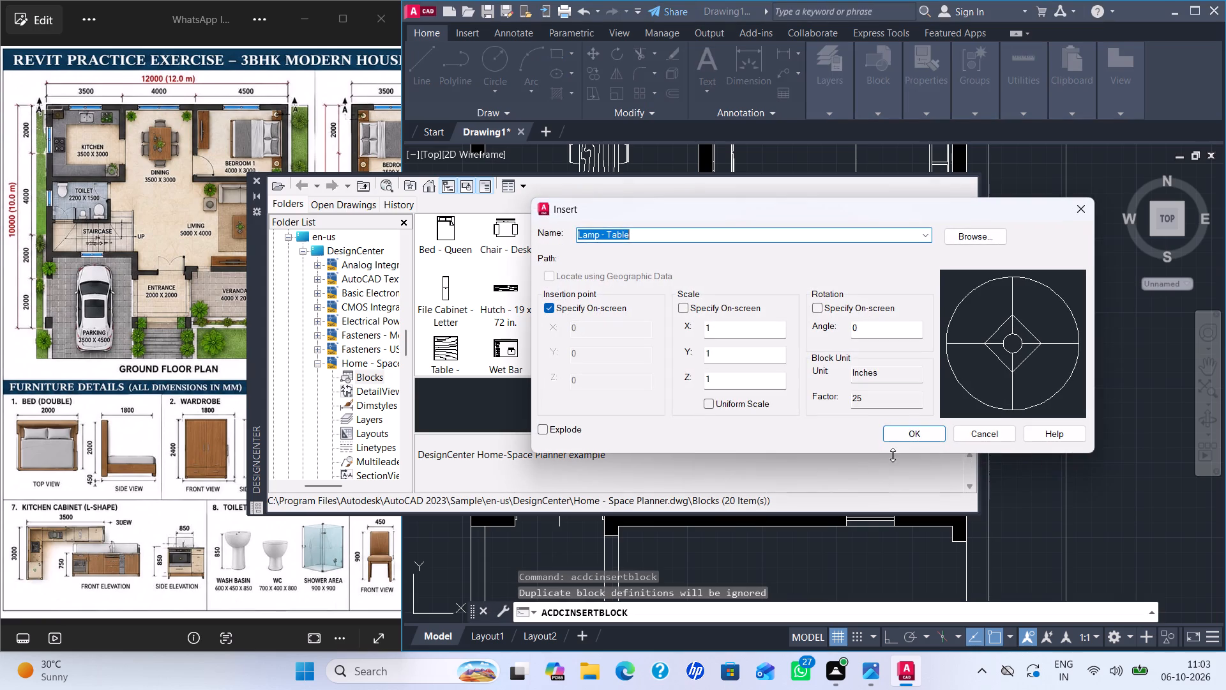
left_click(907, 432)
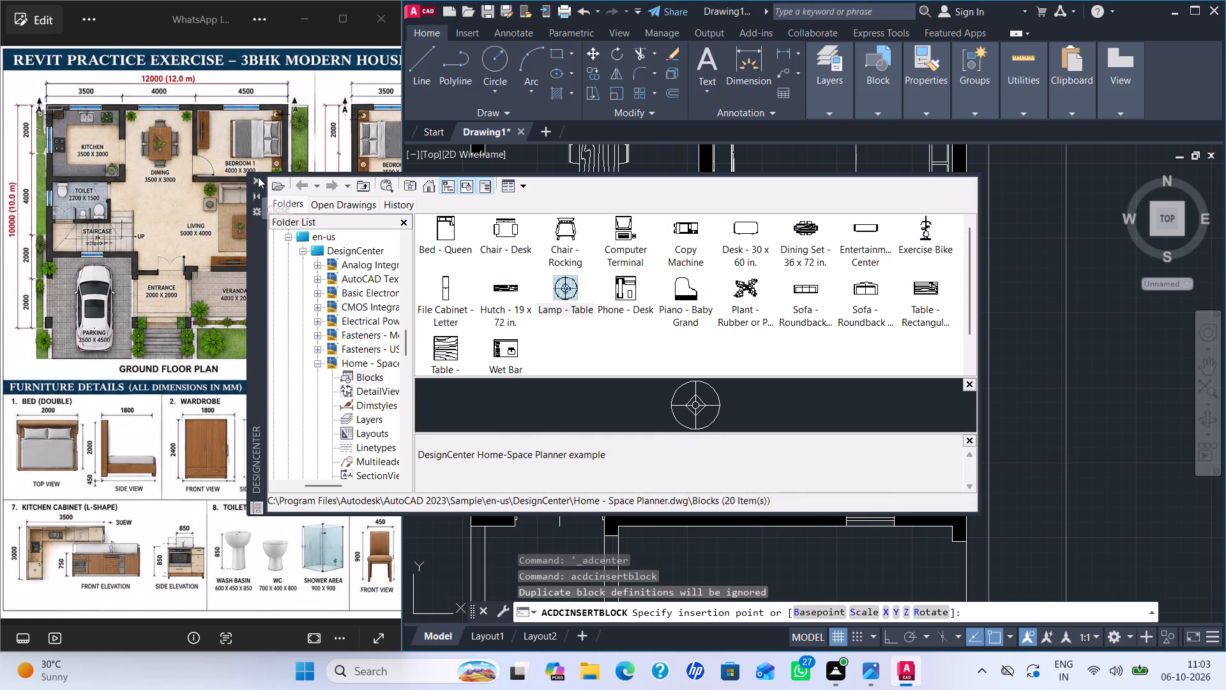
left_click(258, 177)
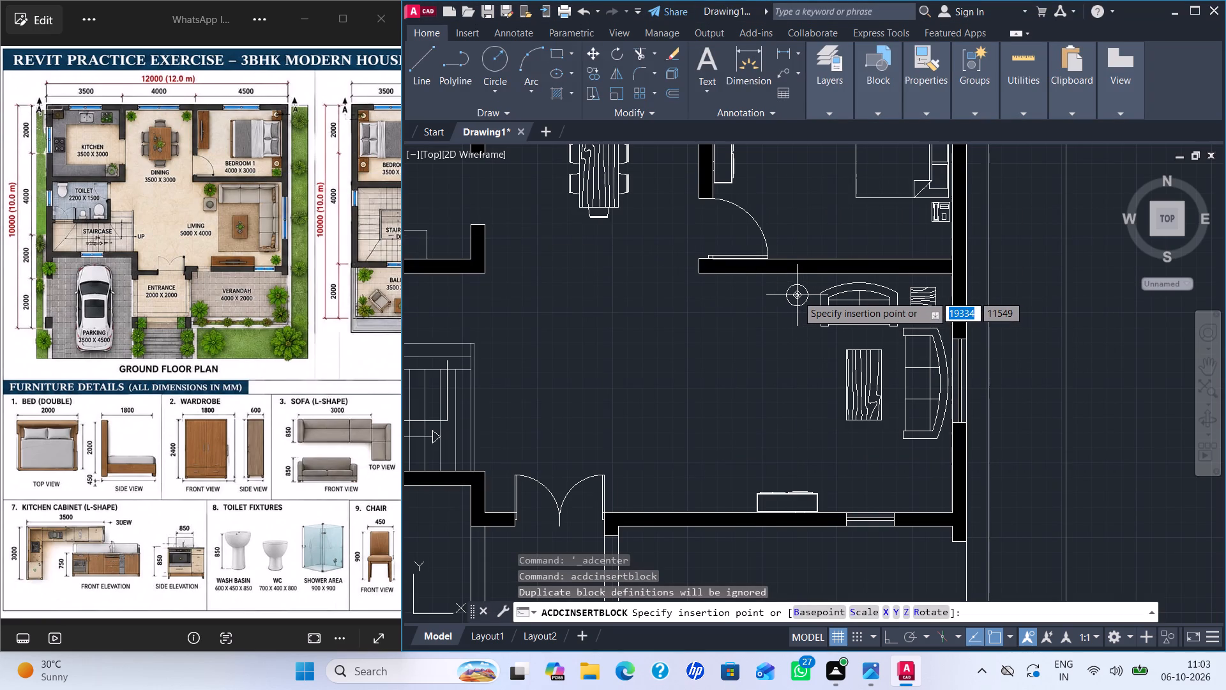
left_click(799, 294)
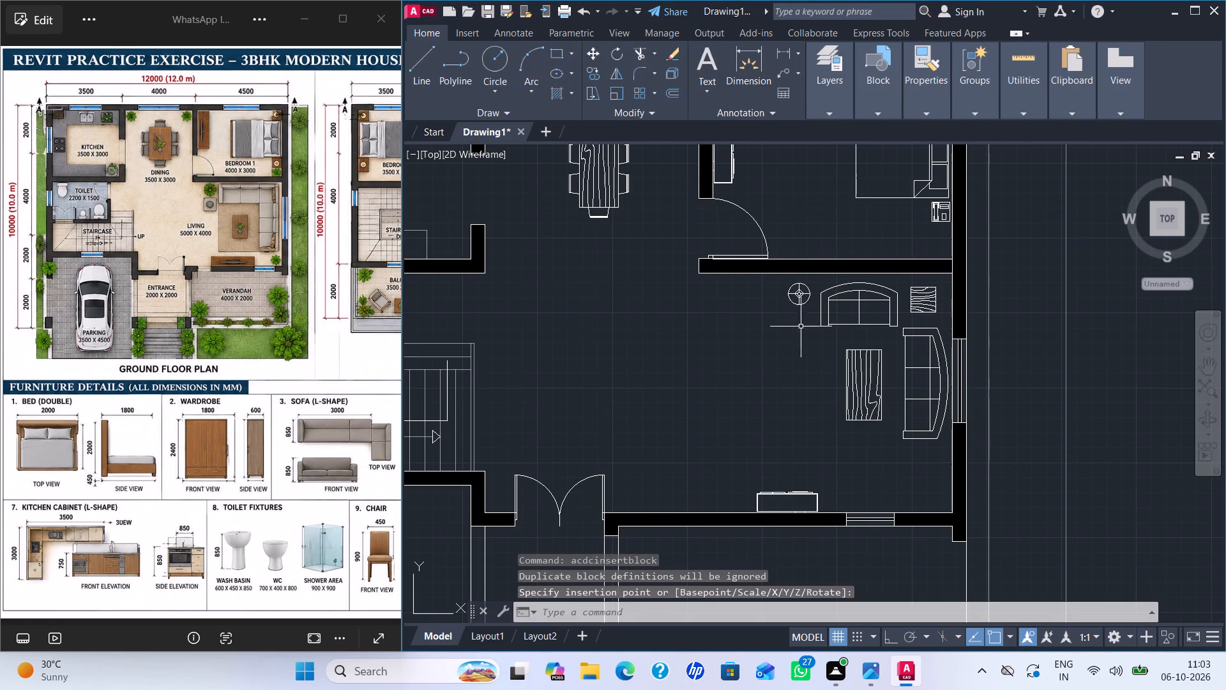
left_click(799, 296)
scroll(799, 296, "up", 2)
left_click(799, 289)
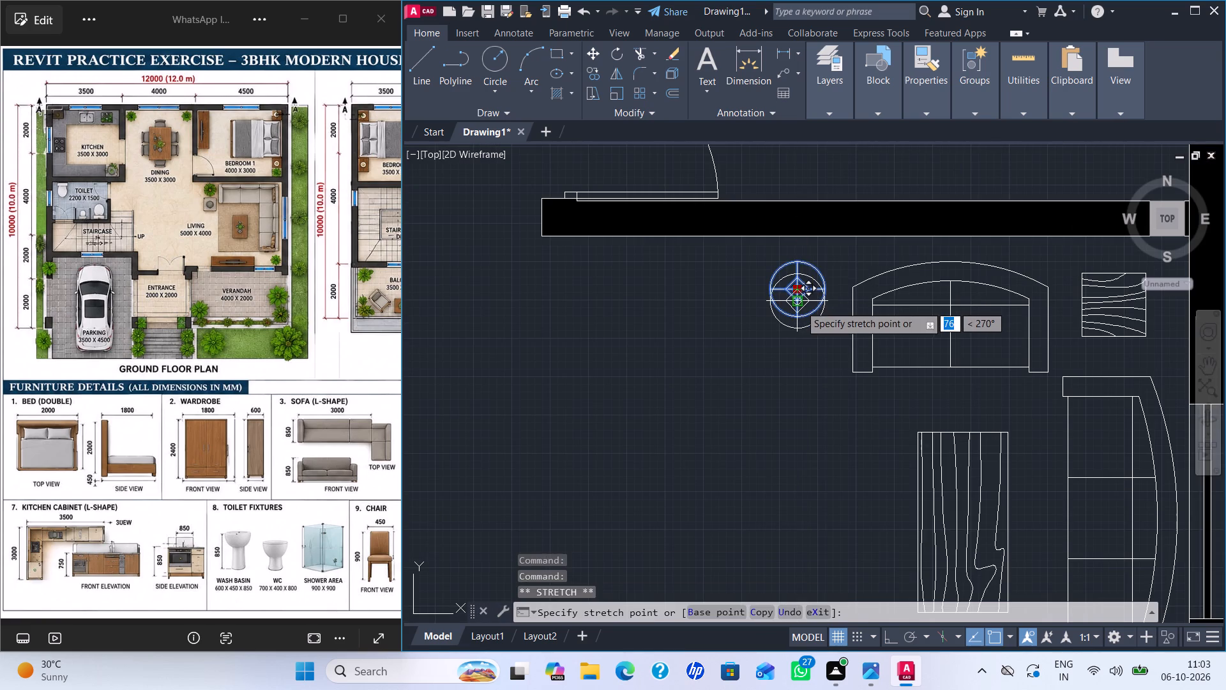
left_click(800, 305)
scroll(868, 343, "down", 3)
key("Escape")
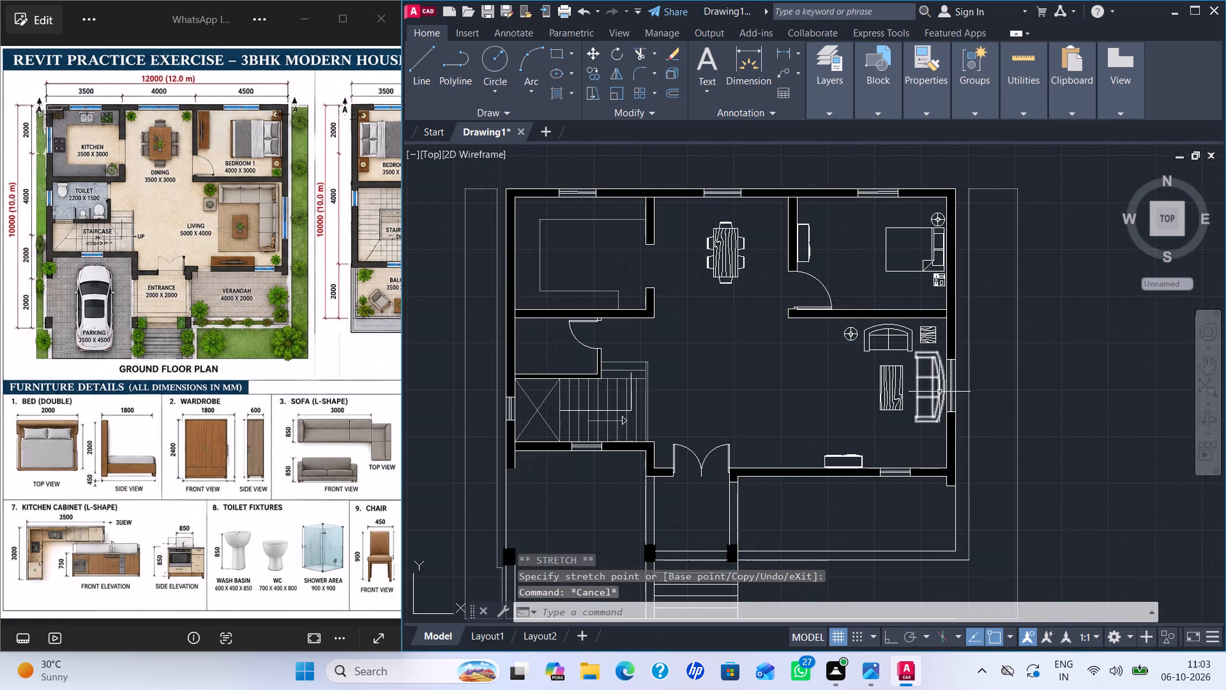
Try to hatch the parking floor with the NET pattern in ByLayer colour.
scroll(1020, 438, "down", 1)
scroll(1024, 440, "up", 1)
middle_click_drag(1023, 441, 1071, 414)
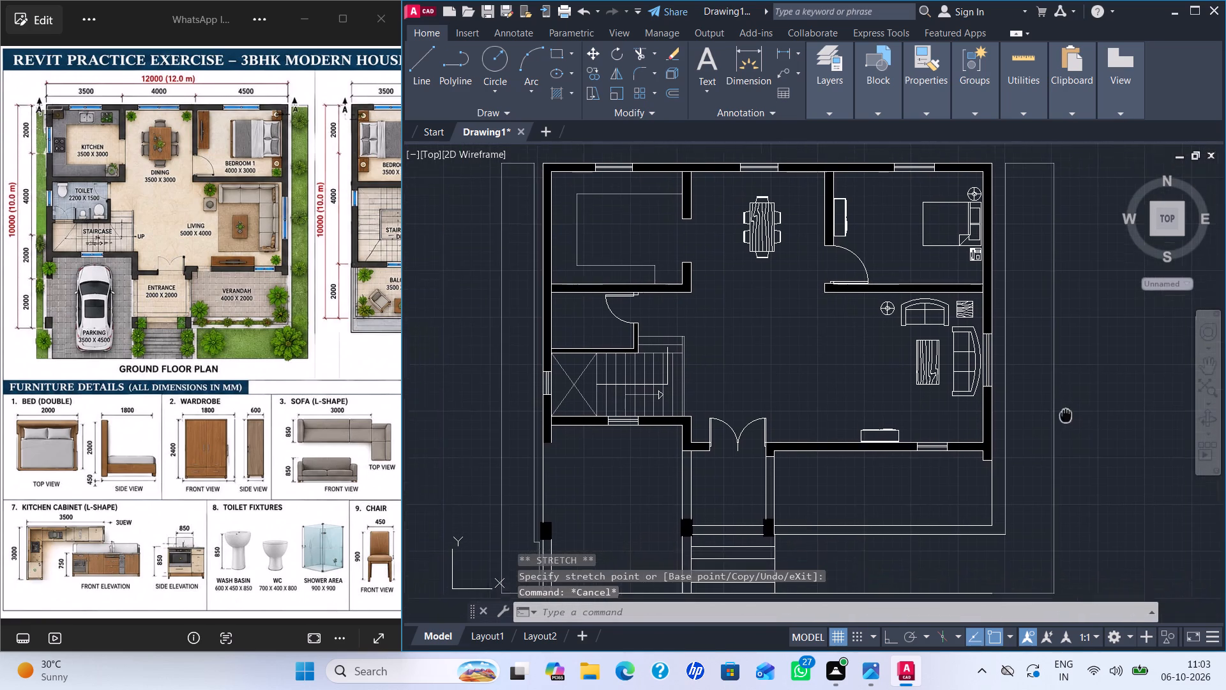
middle_click_drag(1071, 414, 1122, 398)
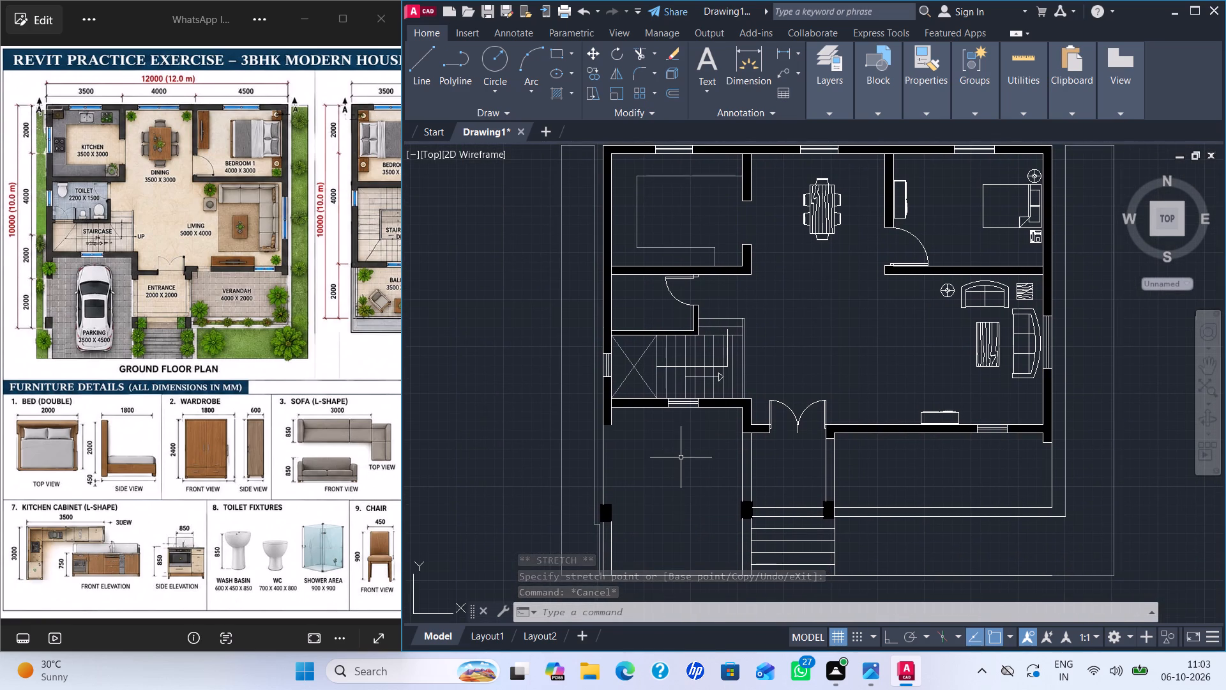
scroll(681, 457, "down", 1)
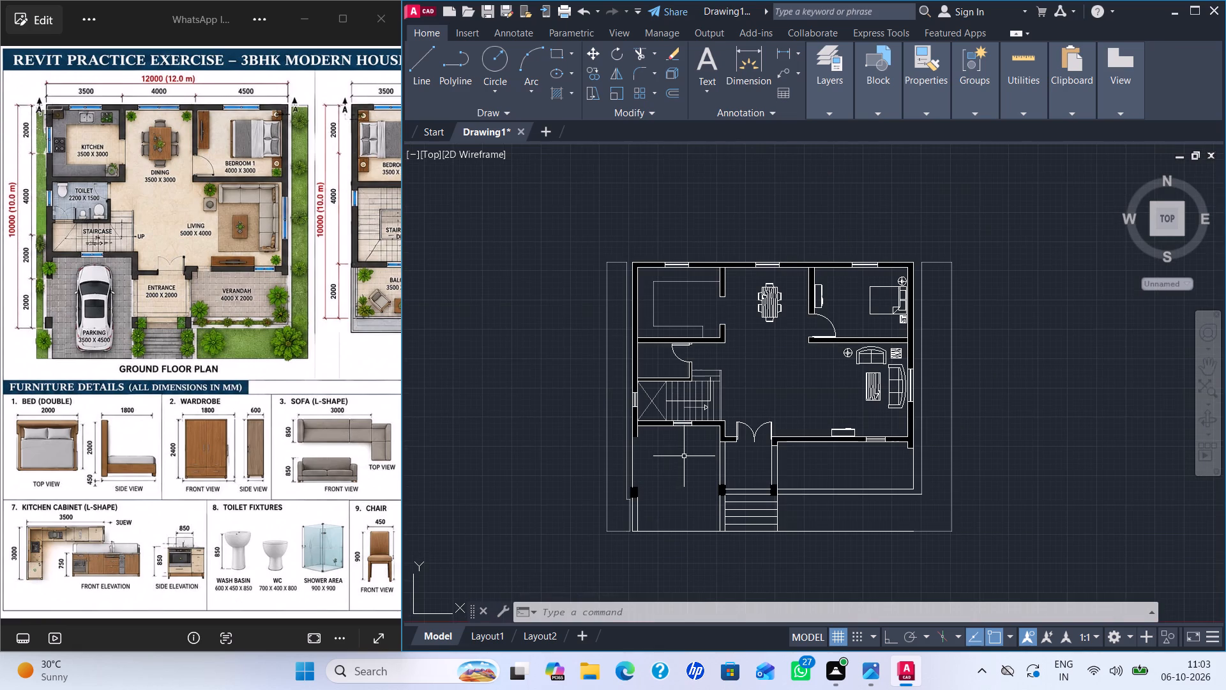
middle_click_drag(684, 456, 616, 358)
scroll(621, 360, "up", 1)
key("h")
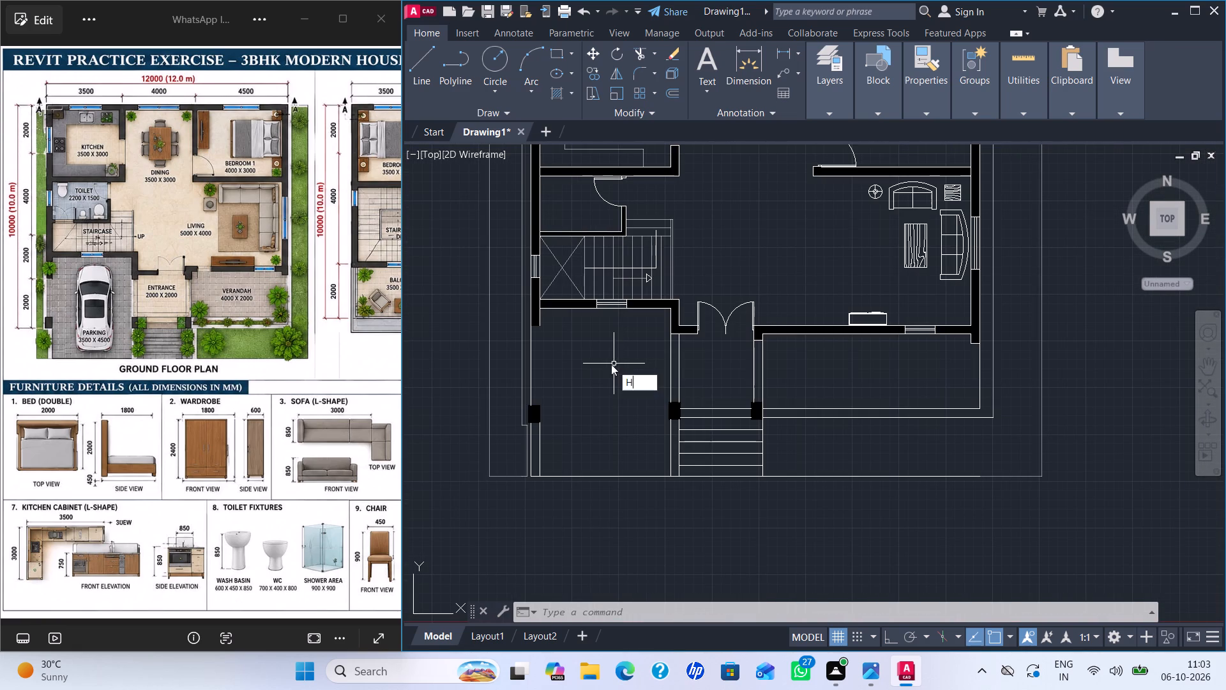
key("Return")
left_click(488, 63)
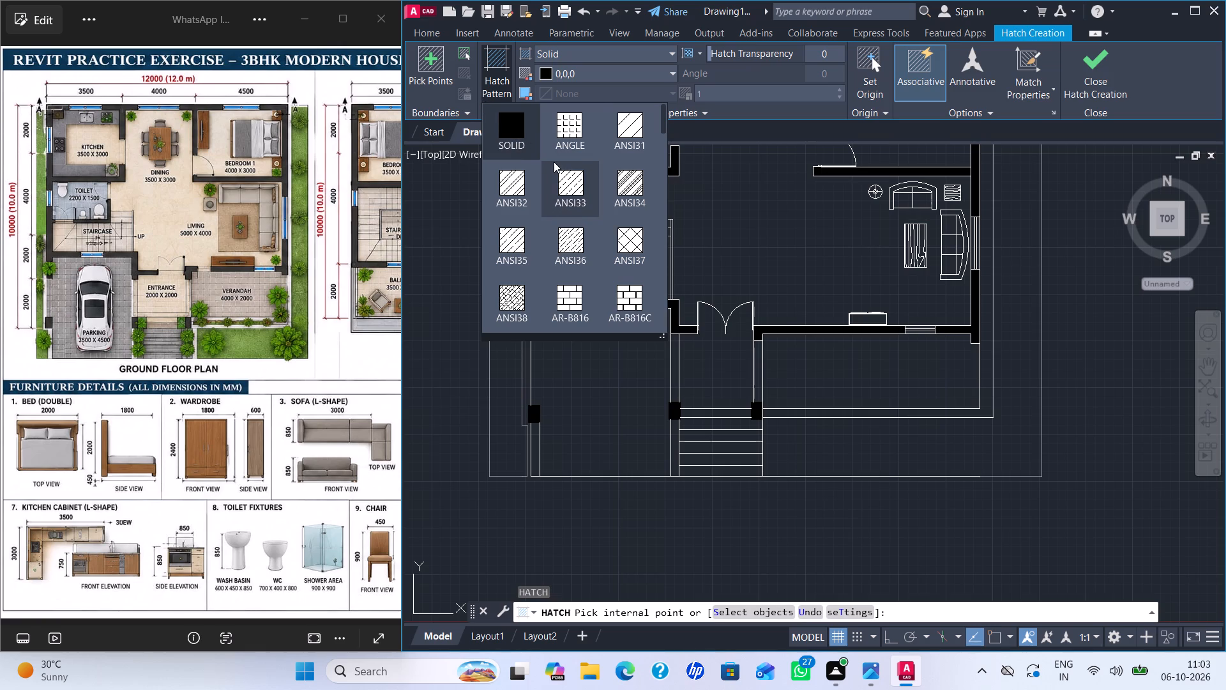
scroll(619, 249, "down", 3)
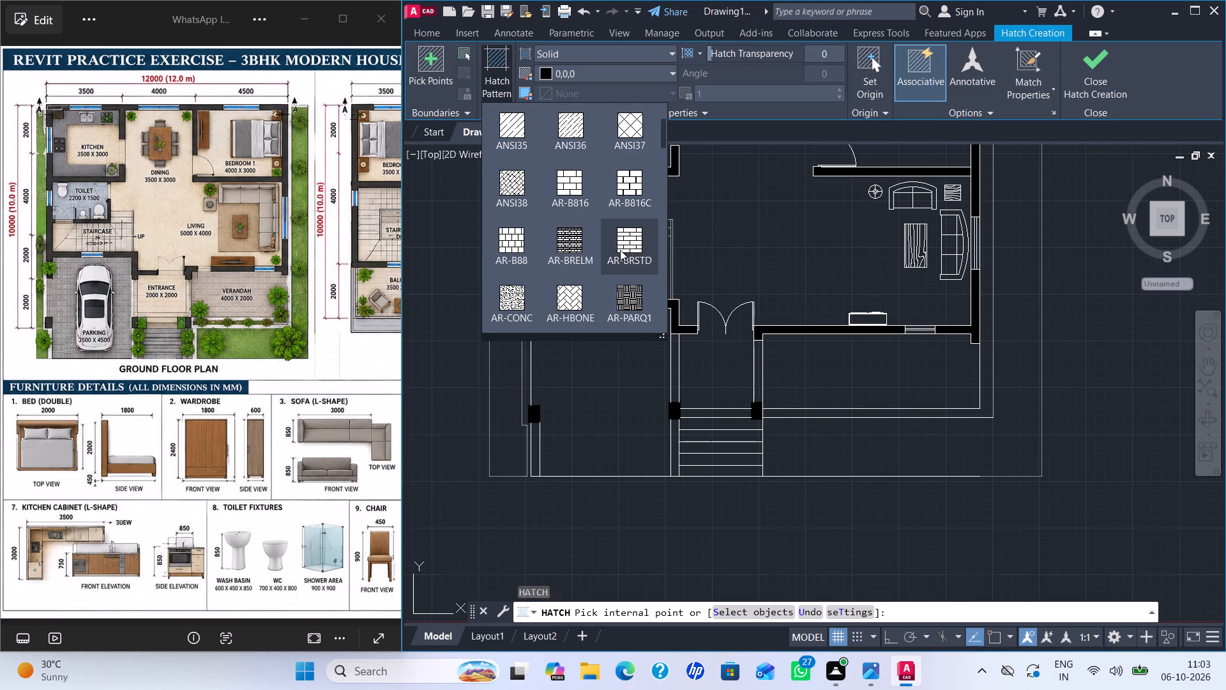
scroll(620, 250, "down", 16)
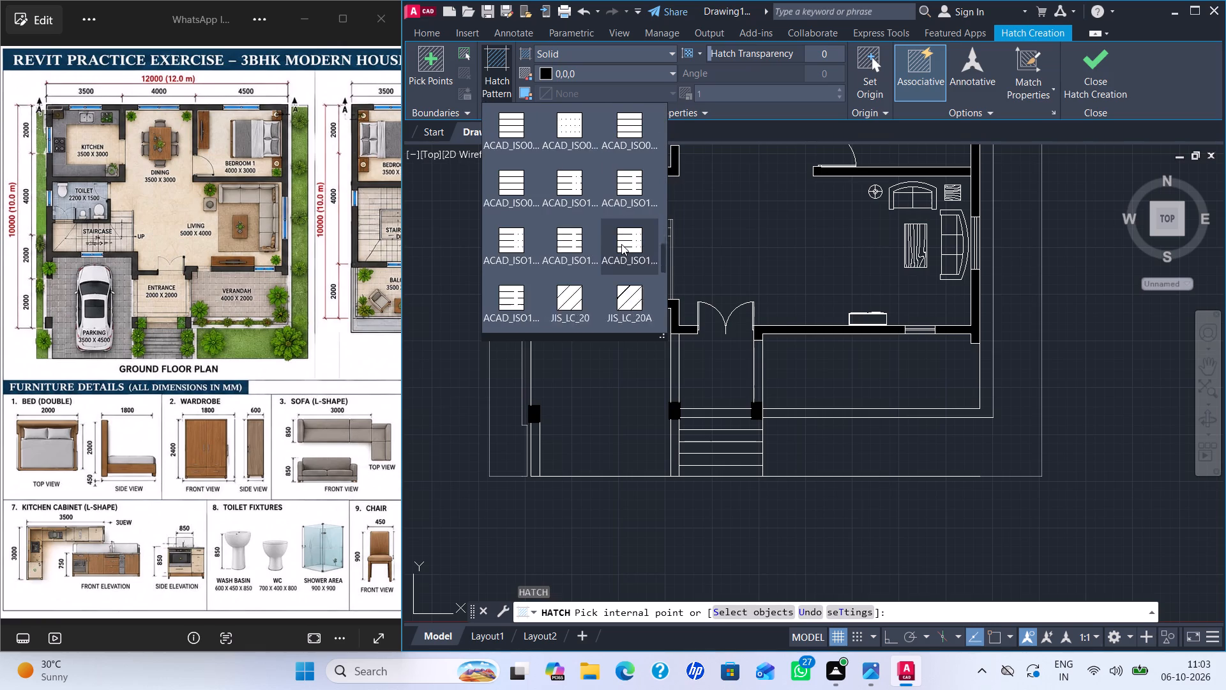
scroll(621, 244, "down", 15)
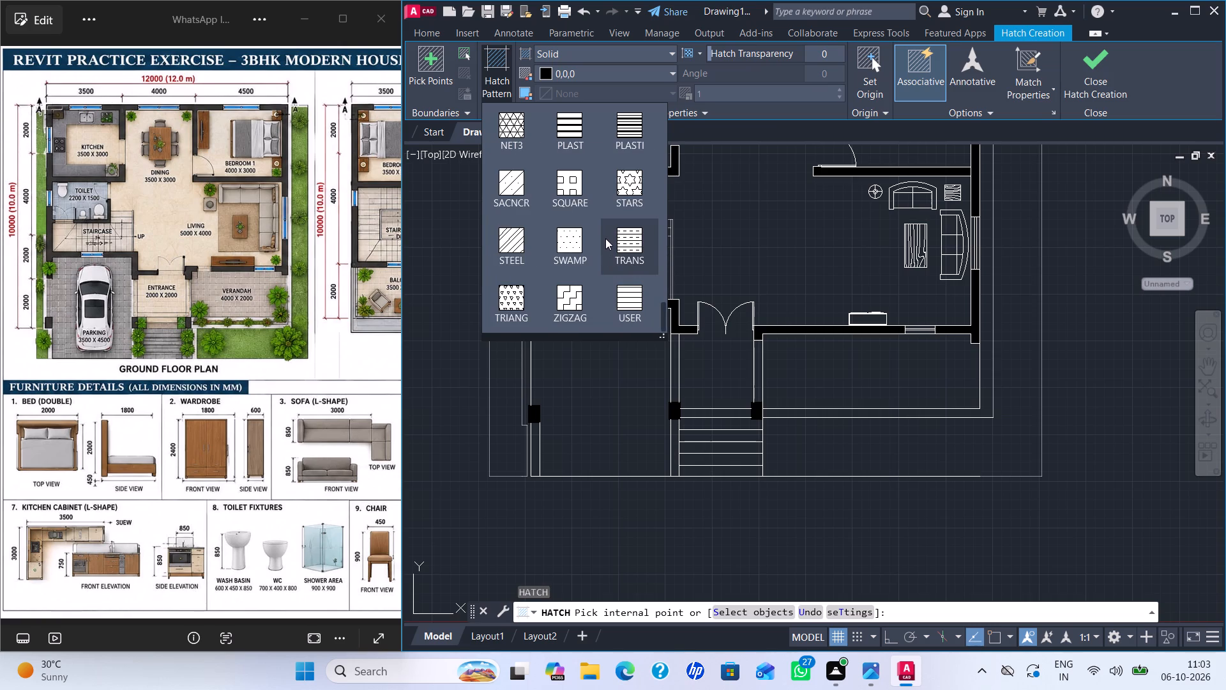
scroll(605, 238, "down", 4)
scroll(605, 238, "up", 3)
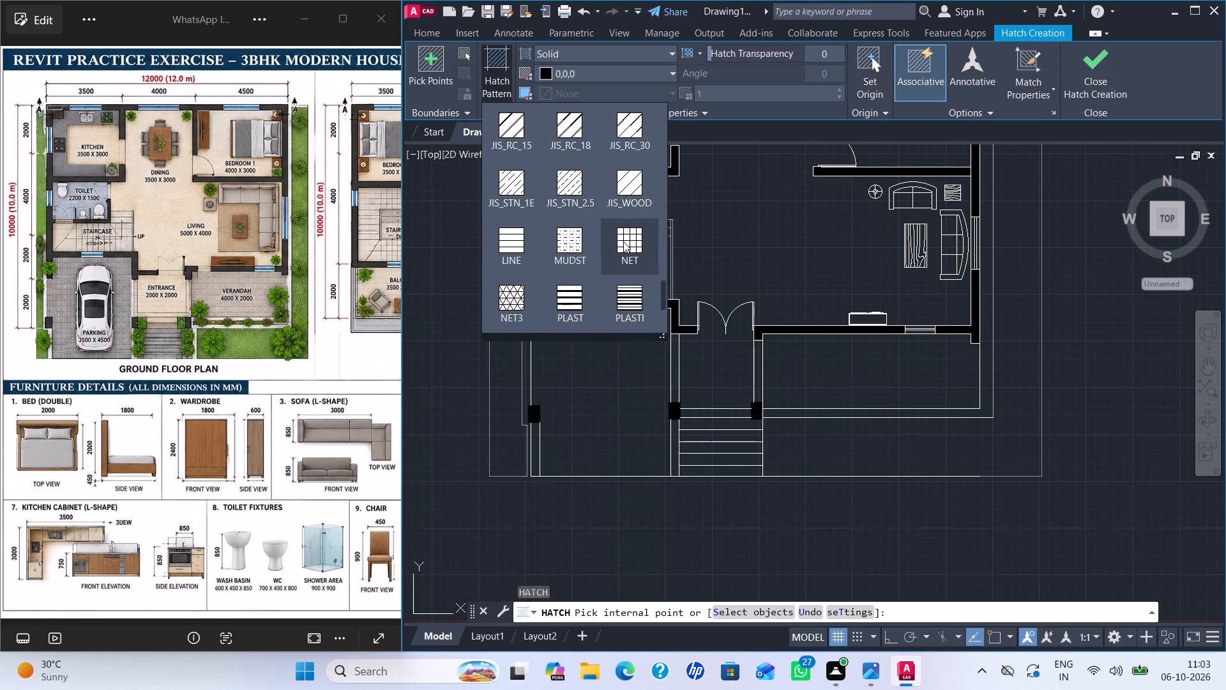
left_click(623, 241)
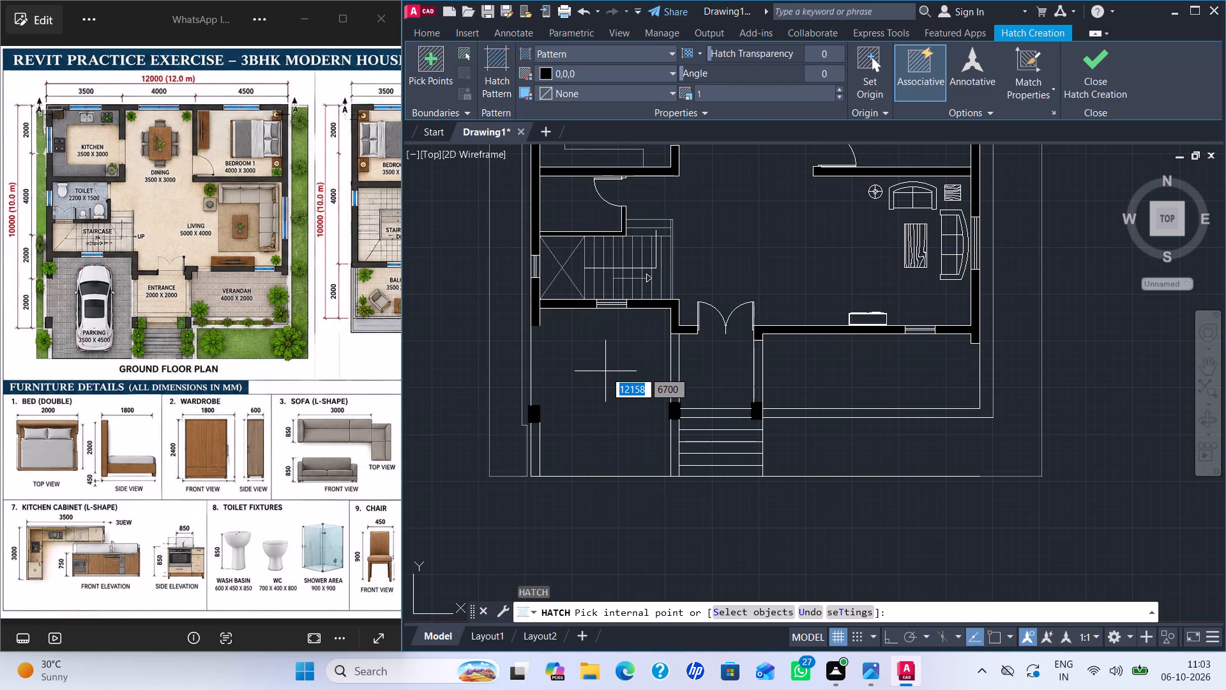
left_click(499, 68)
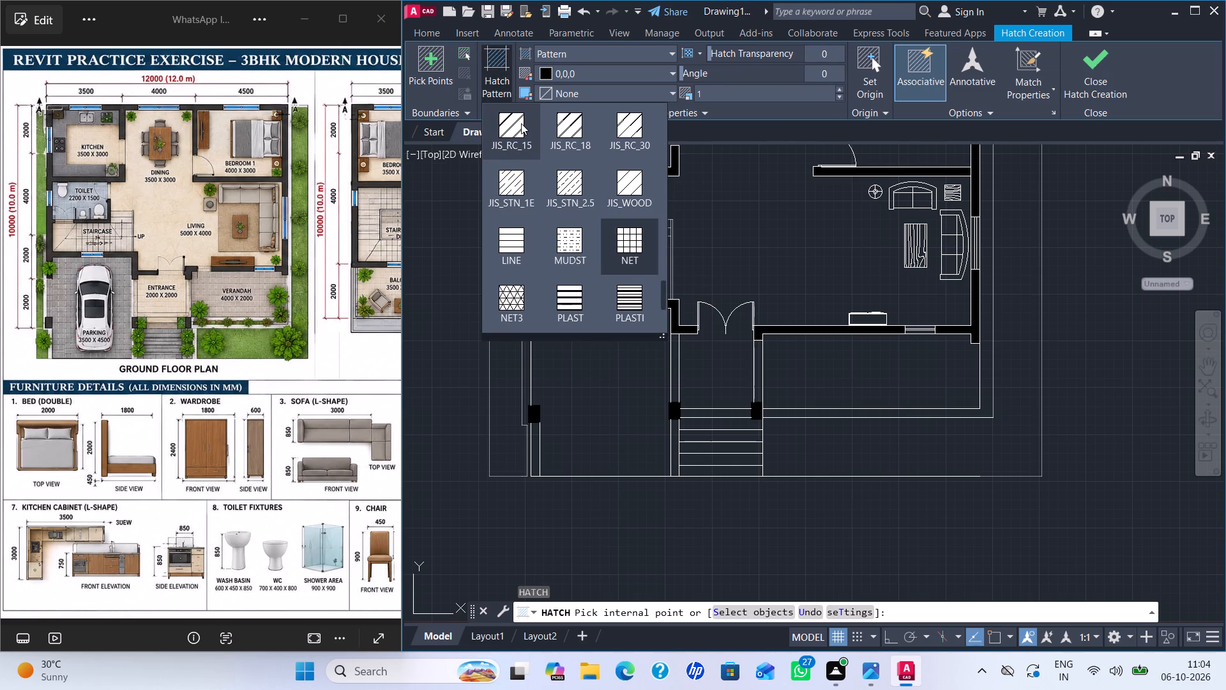
left_click(543, 72)
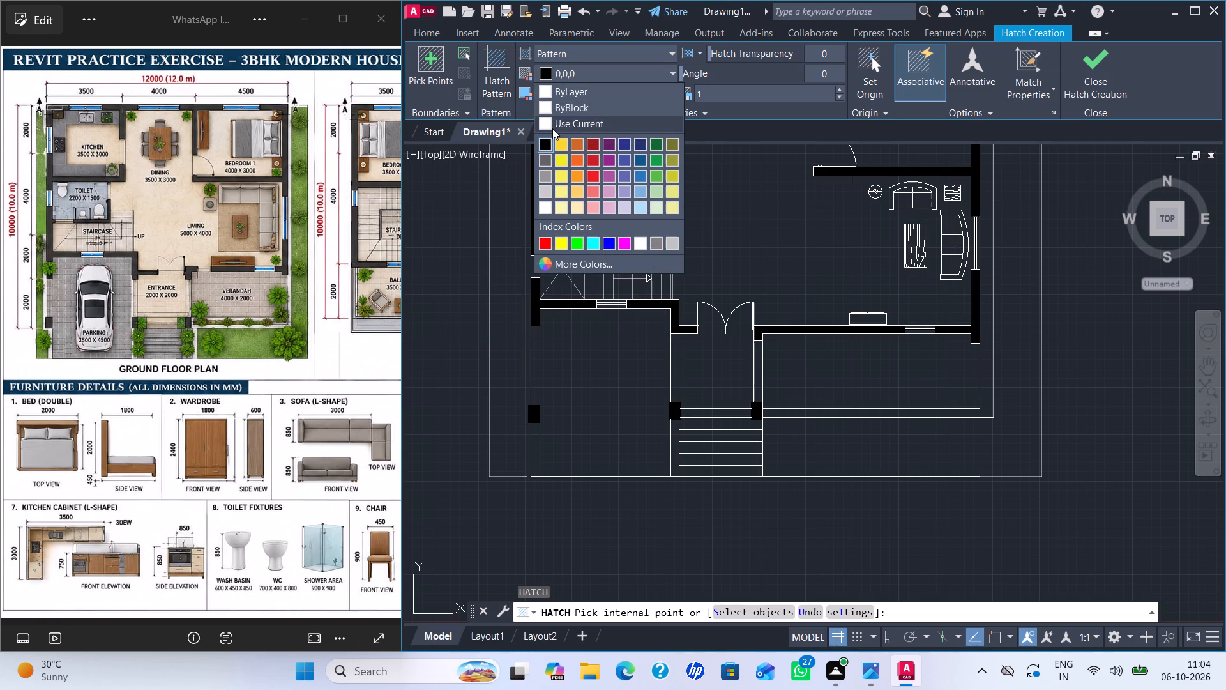
left_click(573, 92)
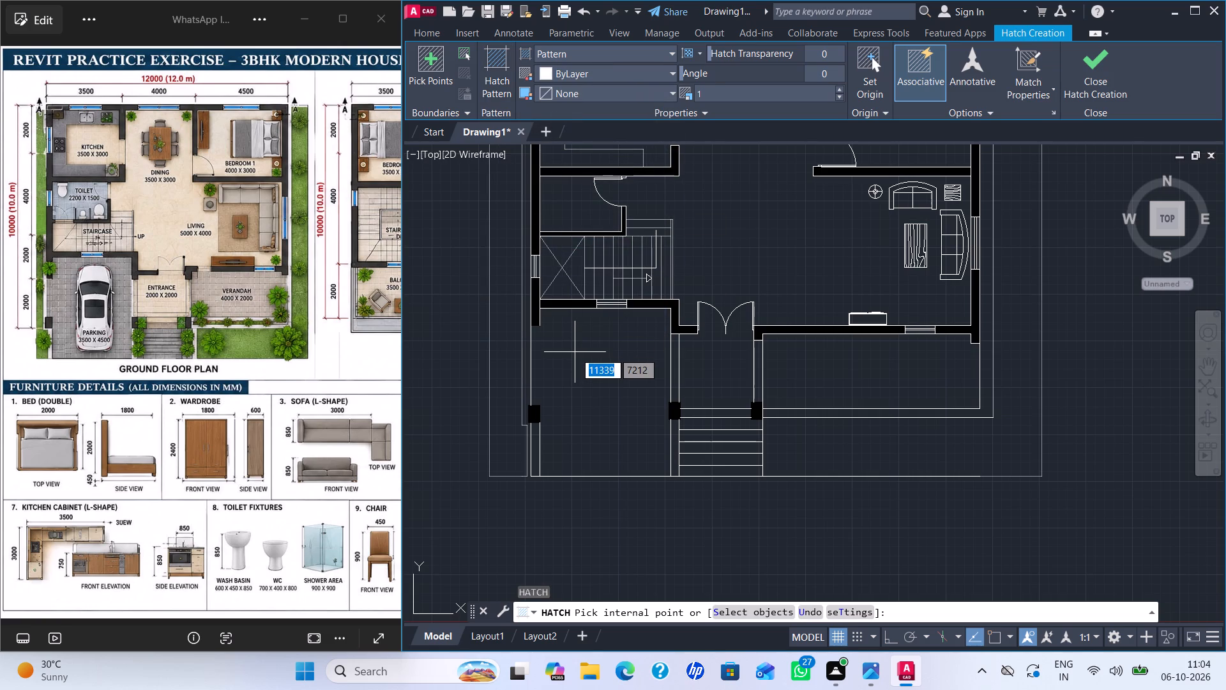
left_click(575, 352)
left_click(764, 366)
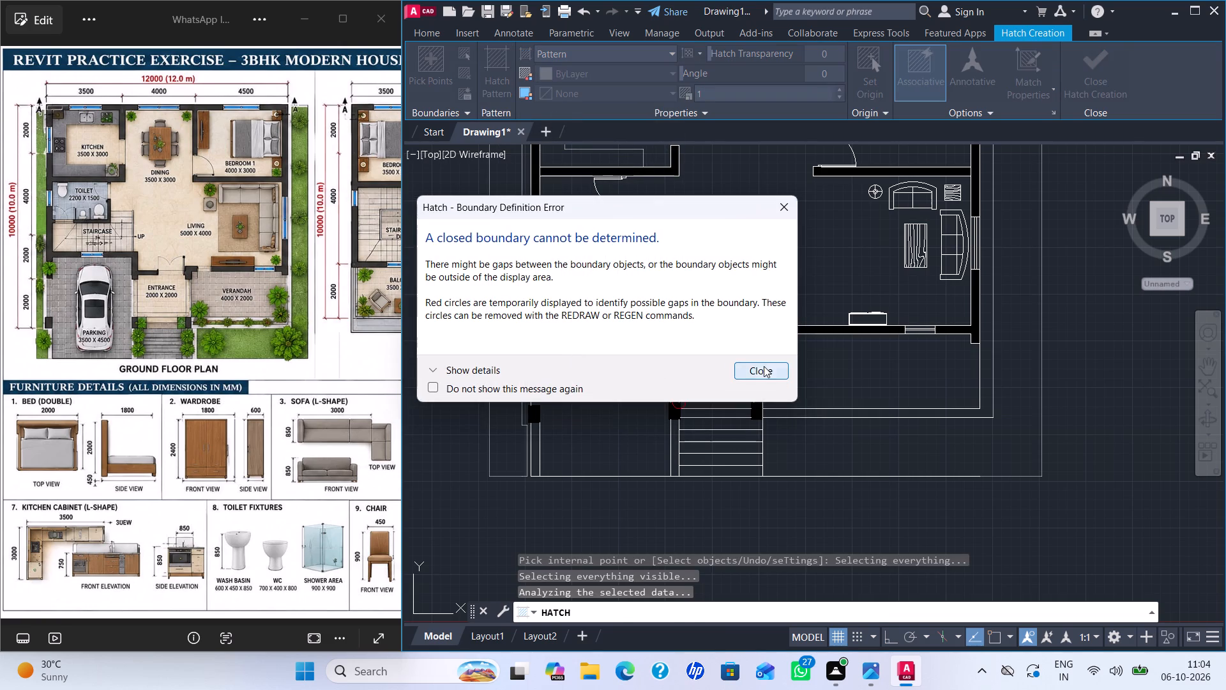
left_click(608, 385)
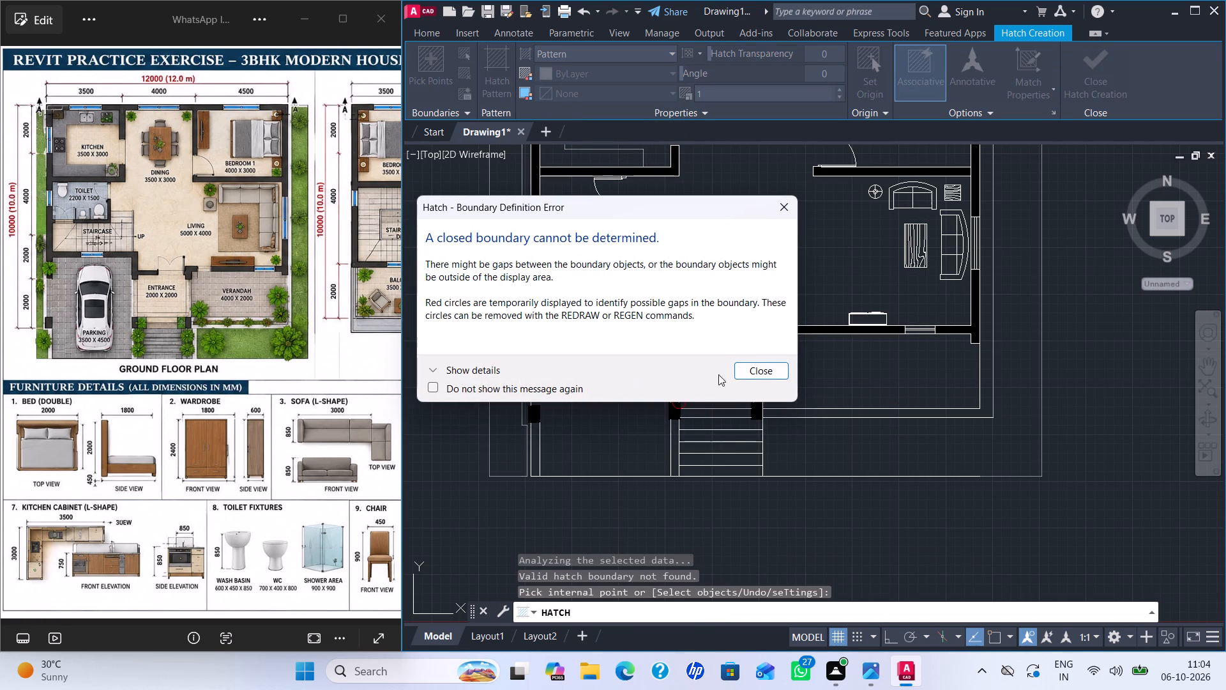
left_click(748, 370)
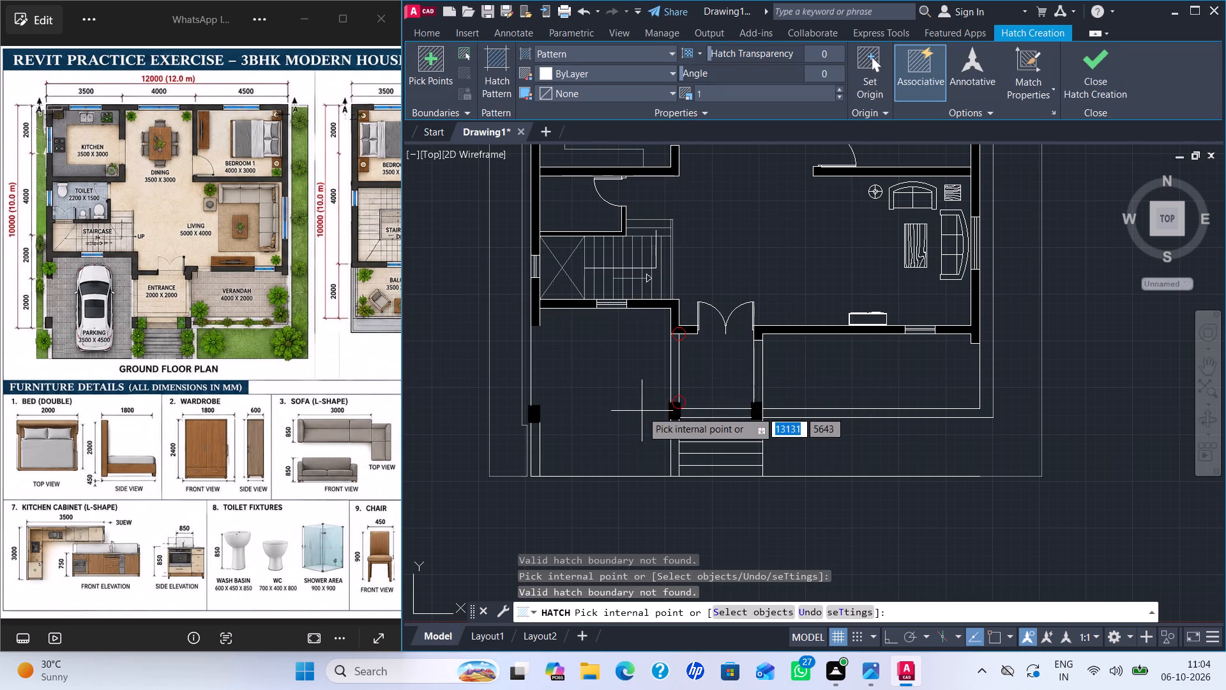
Examine the parking boundary around the entrance columns for gaps that block the hatch, and leave the Hatch command.
scroll(640, 413, "up", 4)
scroll(639, 413, "down", 4)
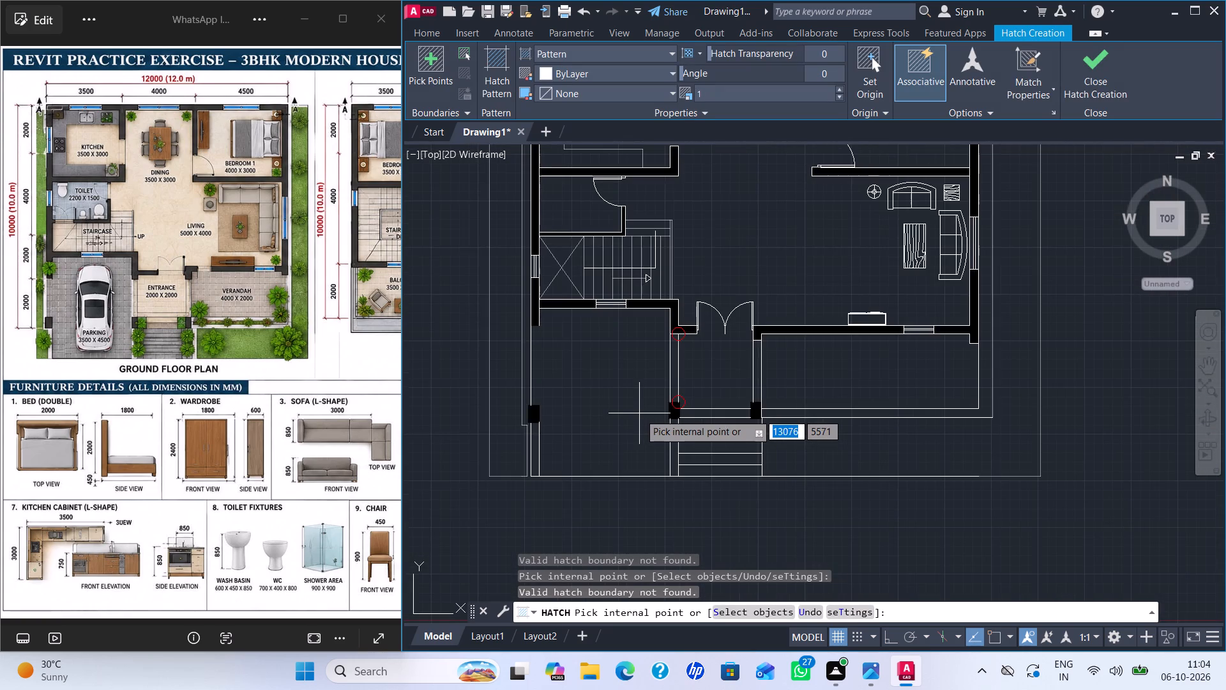
scroll(639, 413, "up", 2)
scroll(639, 413, "down", 2)
scroll(644, 399, "up", 1)
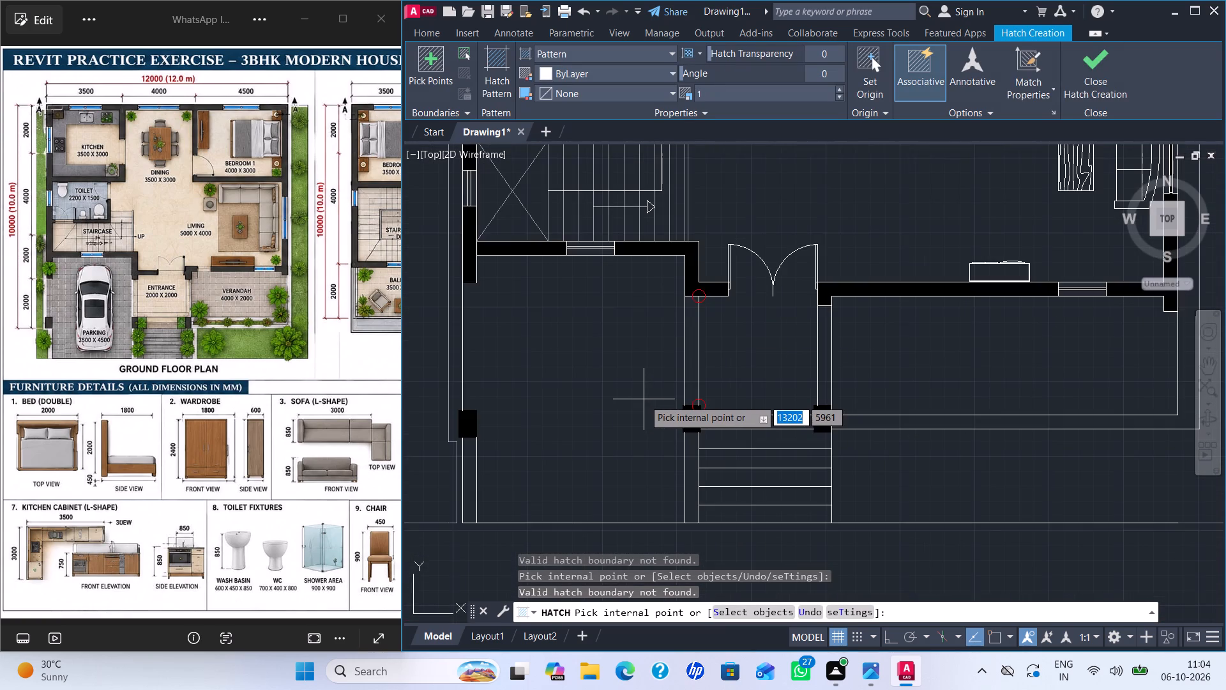
scroll(644, 399, "down", 1)
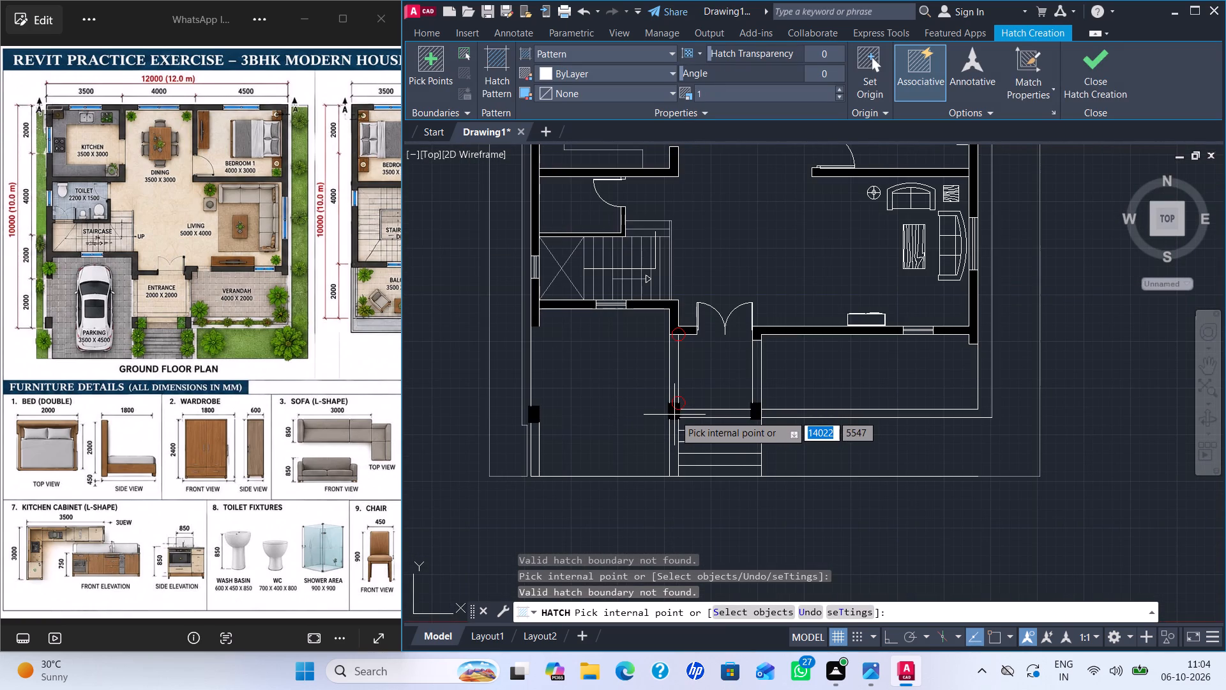
scroll(677, 411, "up", 2)
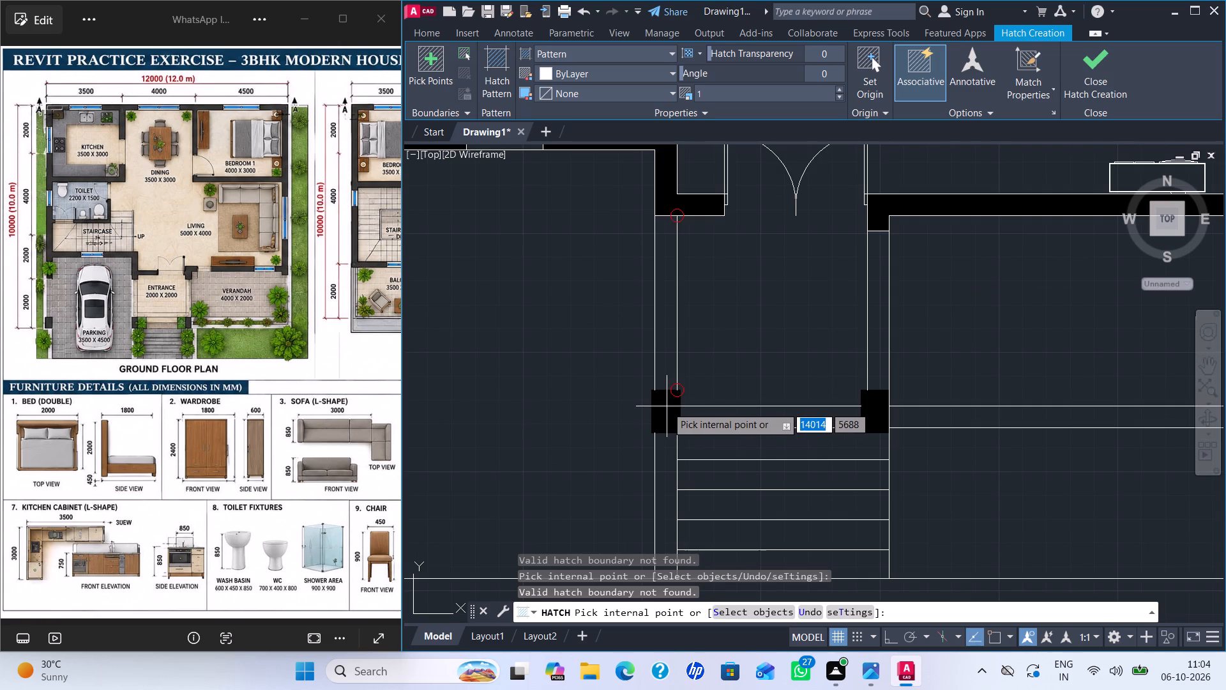
left_click(667, 406)
left_click(765, 372)
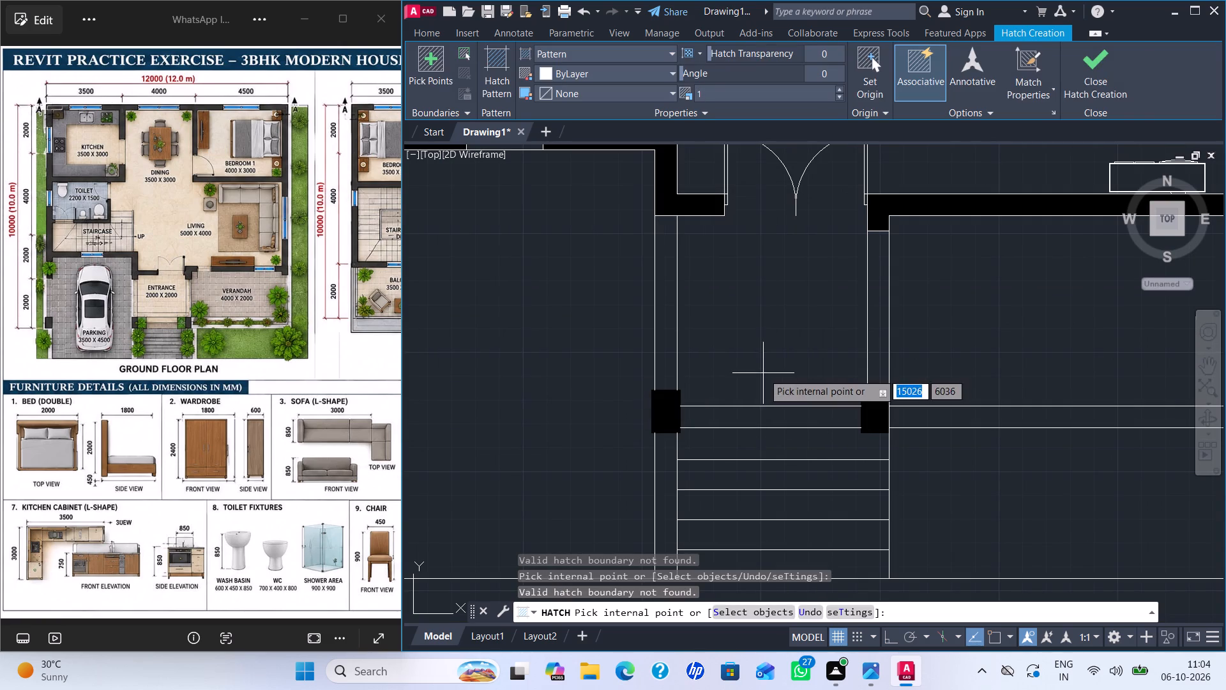
key("Escape")
key("Escape")
Move the solid hatch of the two entrance columns out of the plan to the empty area below it.
left_click(662, 405)
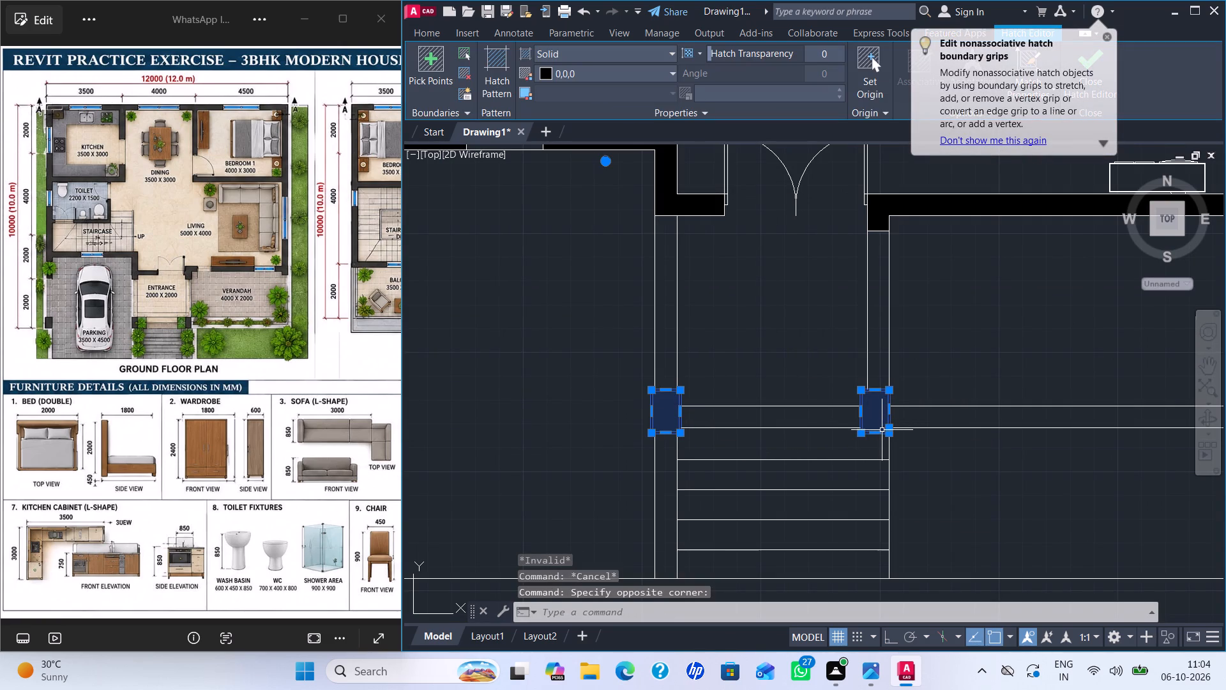
key("m")
key("Return")
left_click(889, 427)
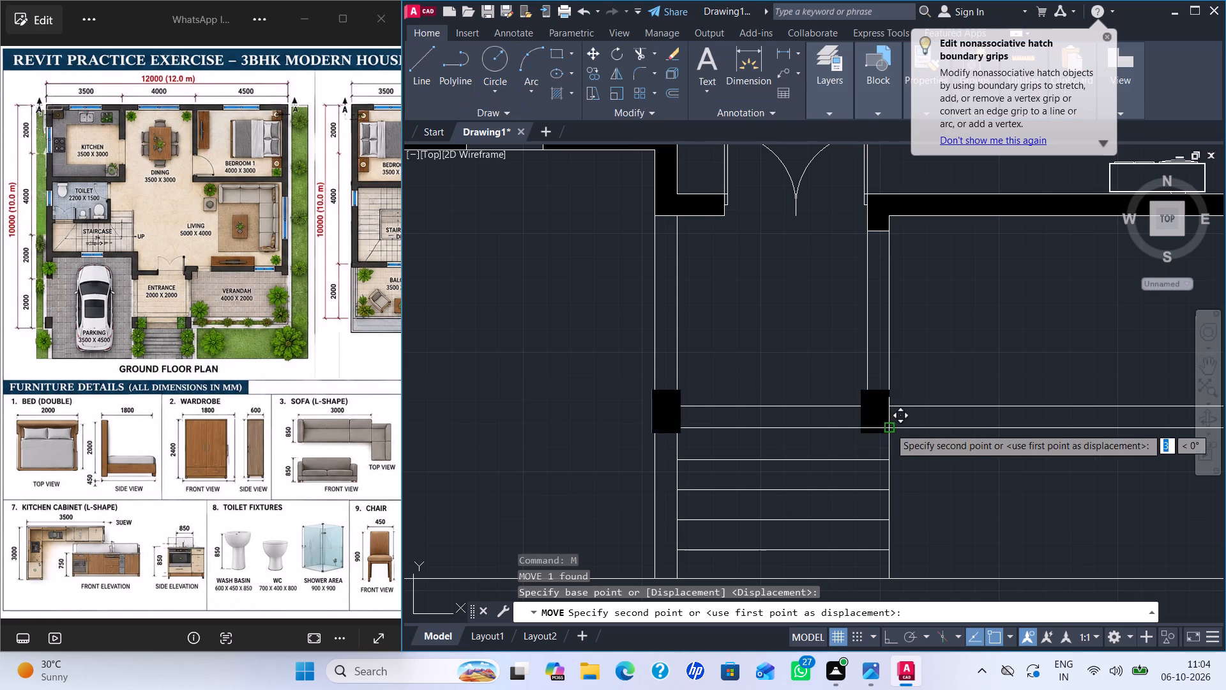
scroll(1051, 517, "down", 2)
middle_click_drag(1056, 516, 563, 224)
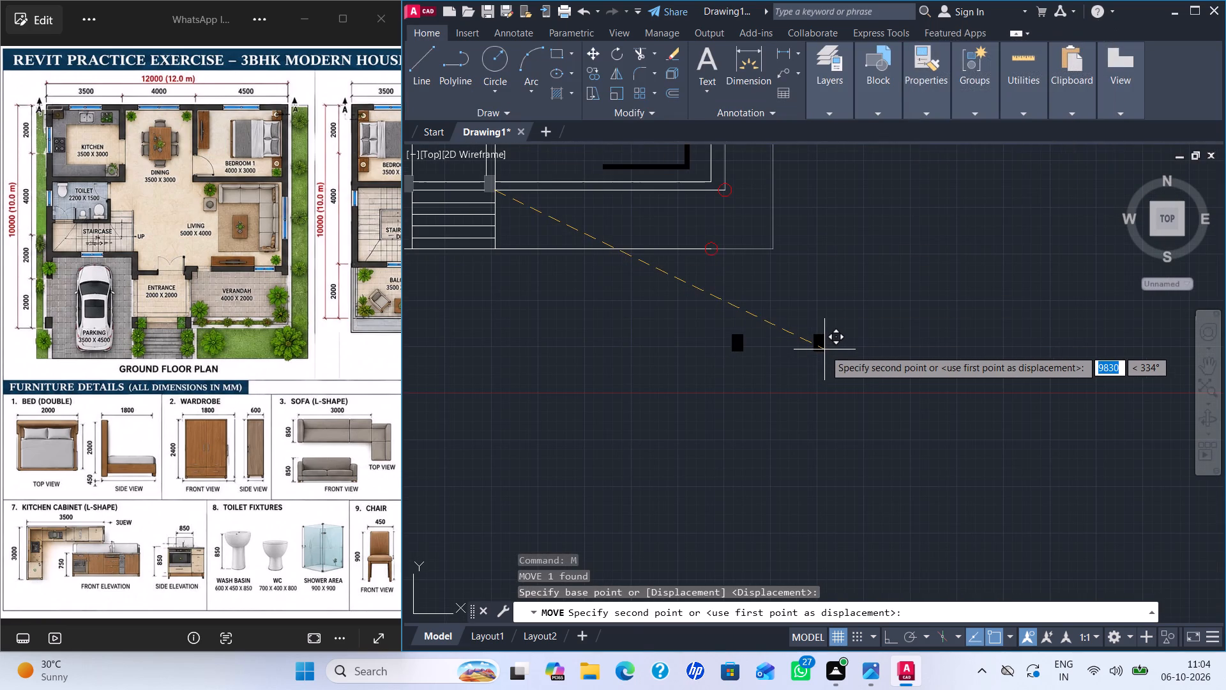
scroll(805, 371, "down", 1)
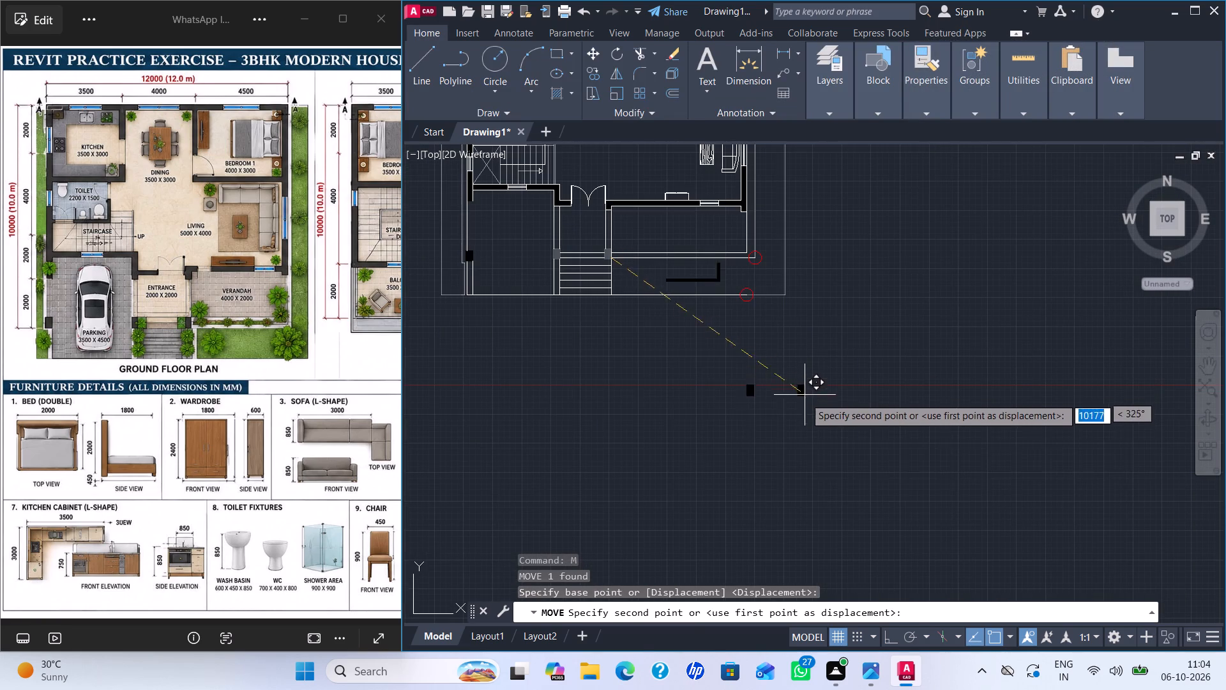
left_click(783, 468)
key("Escape")
Extend both lines of the wall between parking and entrance across the gap where the entrance column stood.
scroll(792, 360, "down", 1)
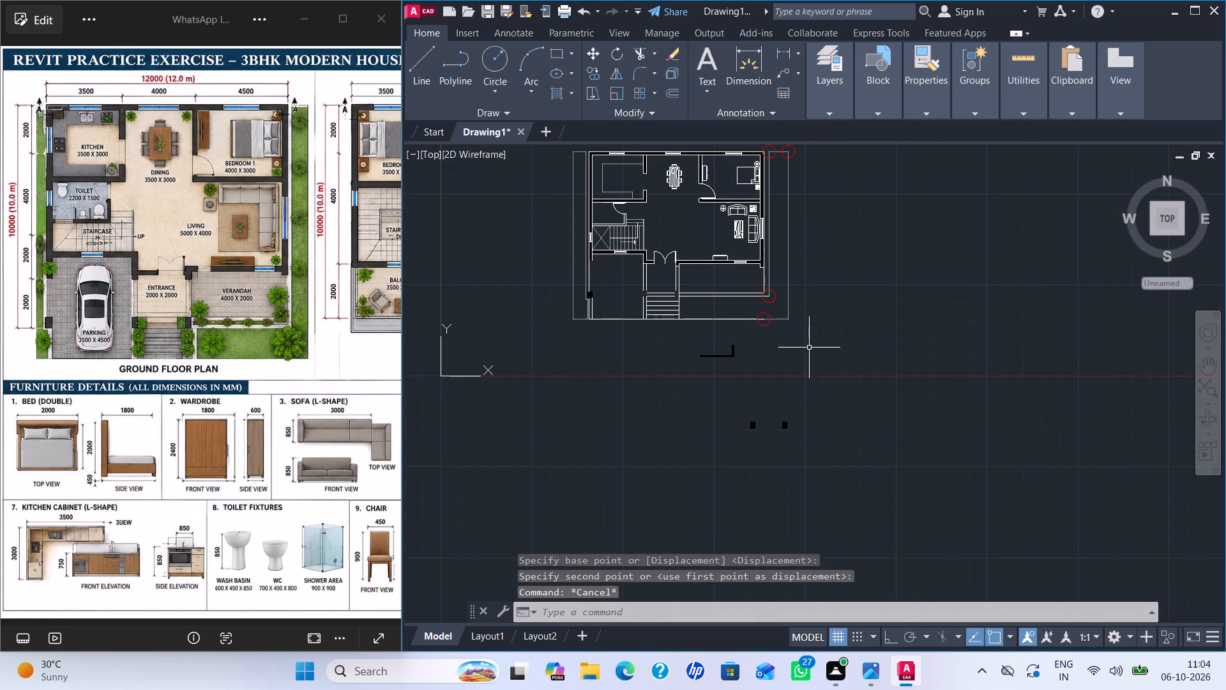
middle_click_drag(817, 378, 840, 438)
middle_click(840, 438)
scroll(666, 309, "up", 2)
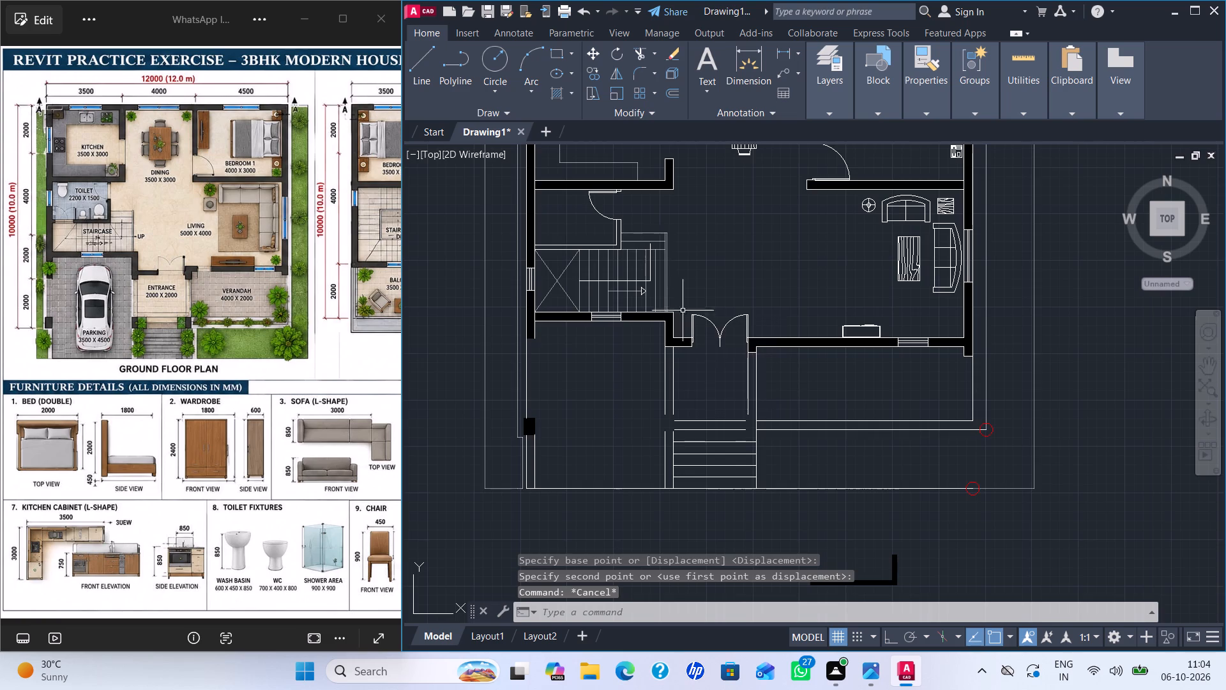
scroll(703, 322, "down", 1)
middle_click_drag(891, 486, 829, 510)
scroll(612, 462, "up", 2)
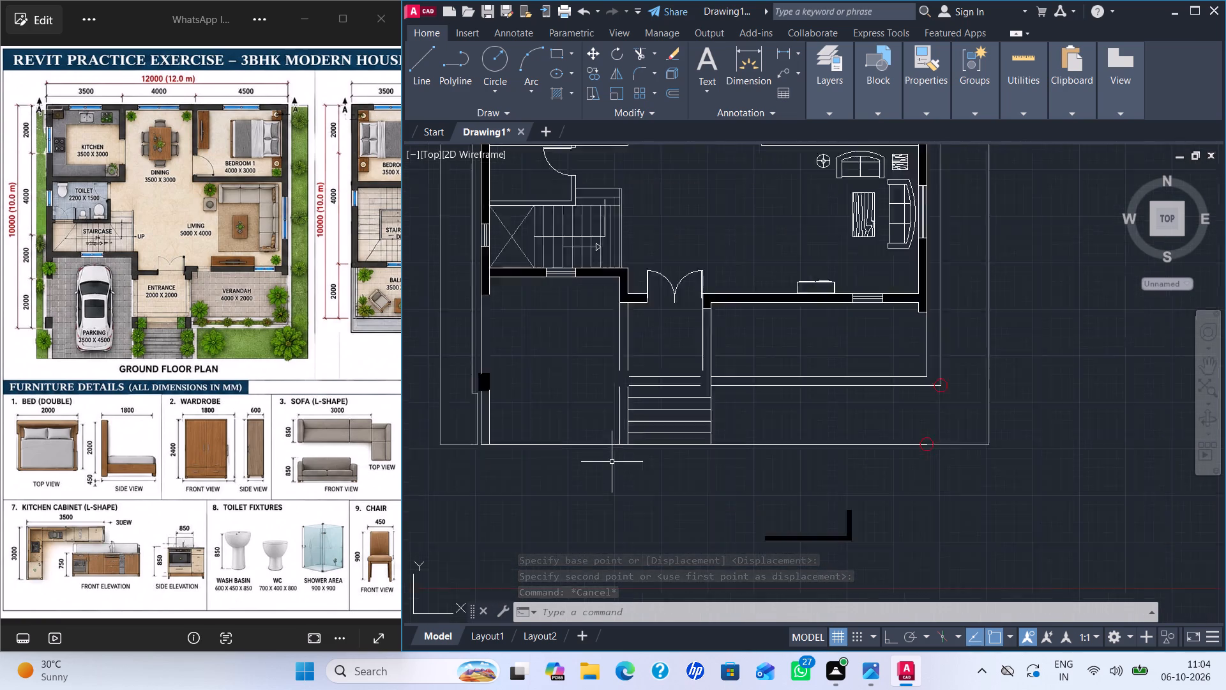
key("e")
key("x")
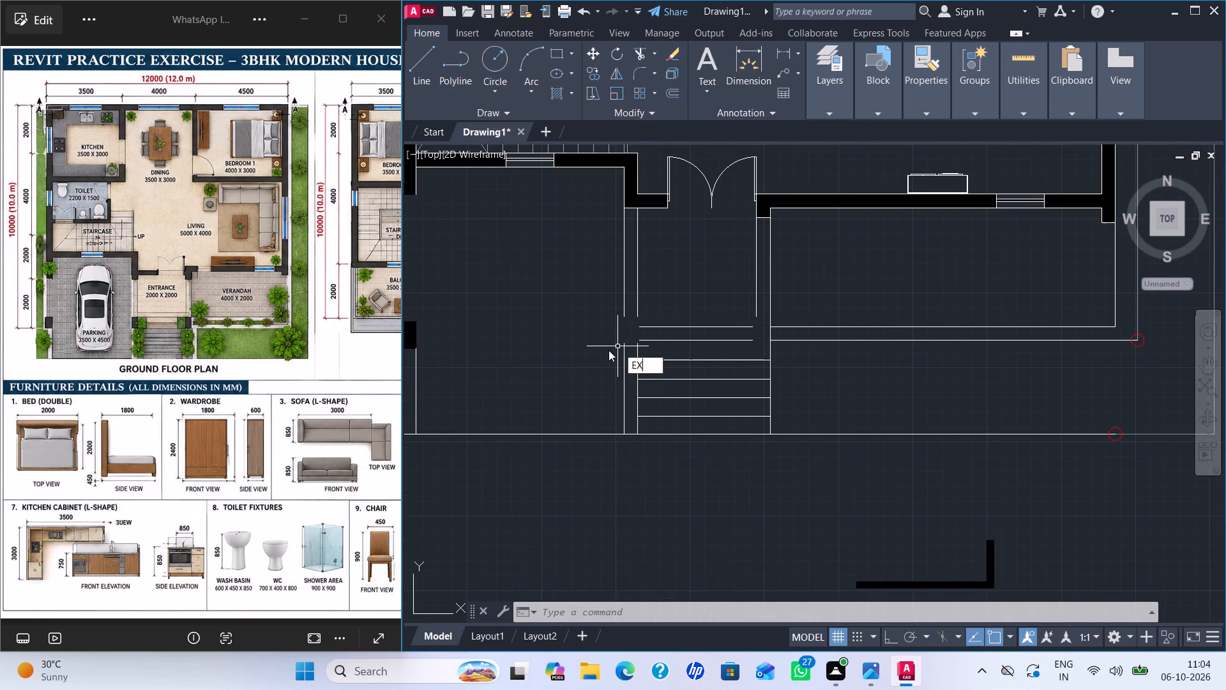
key("Return")
left_click(623, 350)
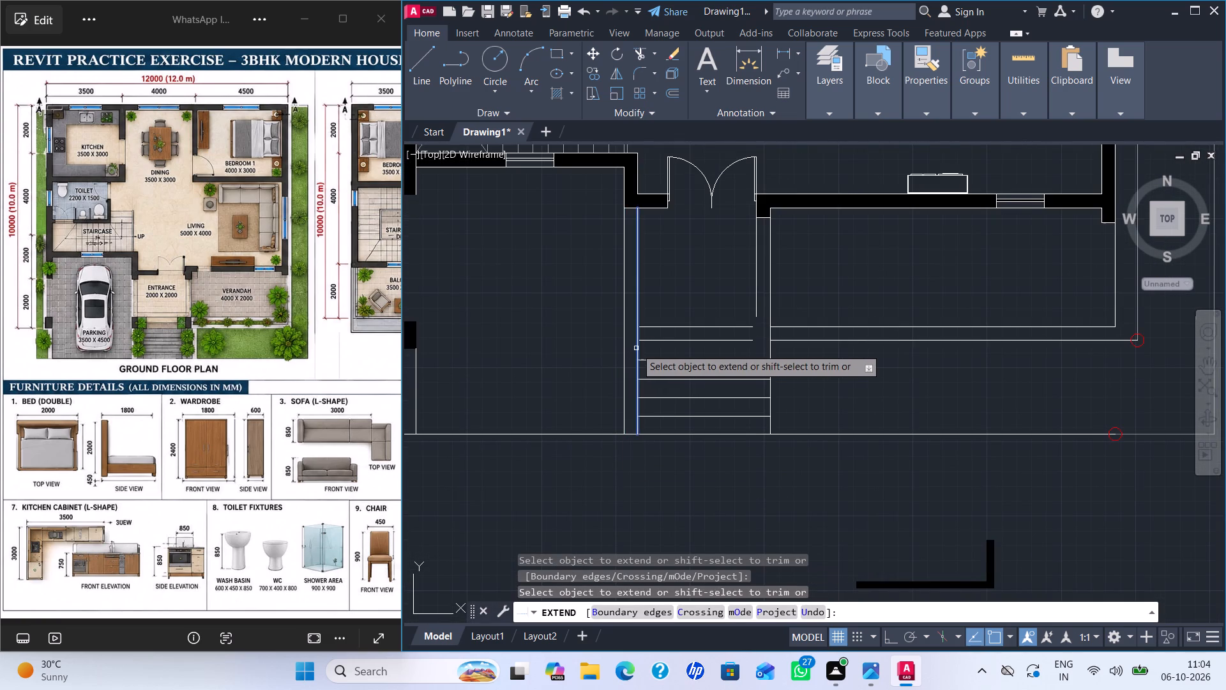
left_click(639, 348)
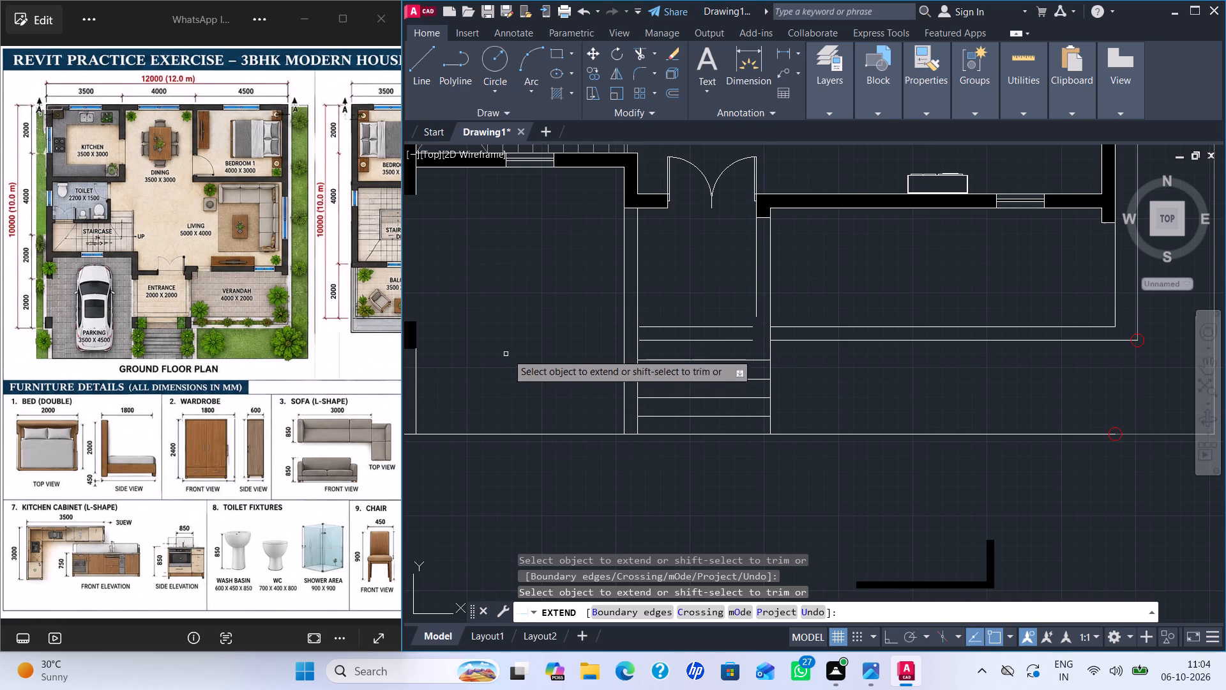
key("Escape")
key("Escape")
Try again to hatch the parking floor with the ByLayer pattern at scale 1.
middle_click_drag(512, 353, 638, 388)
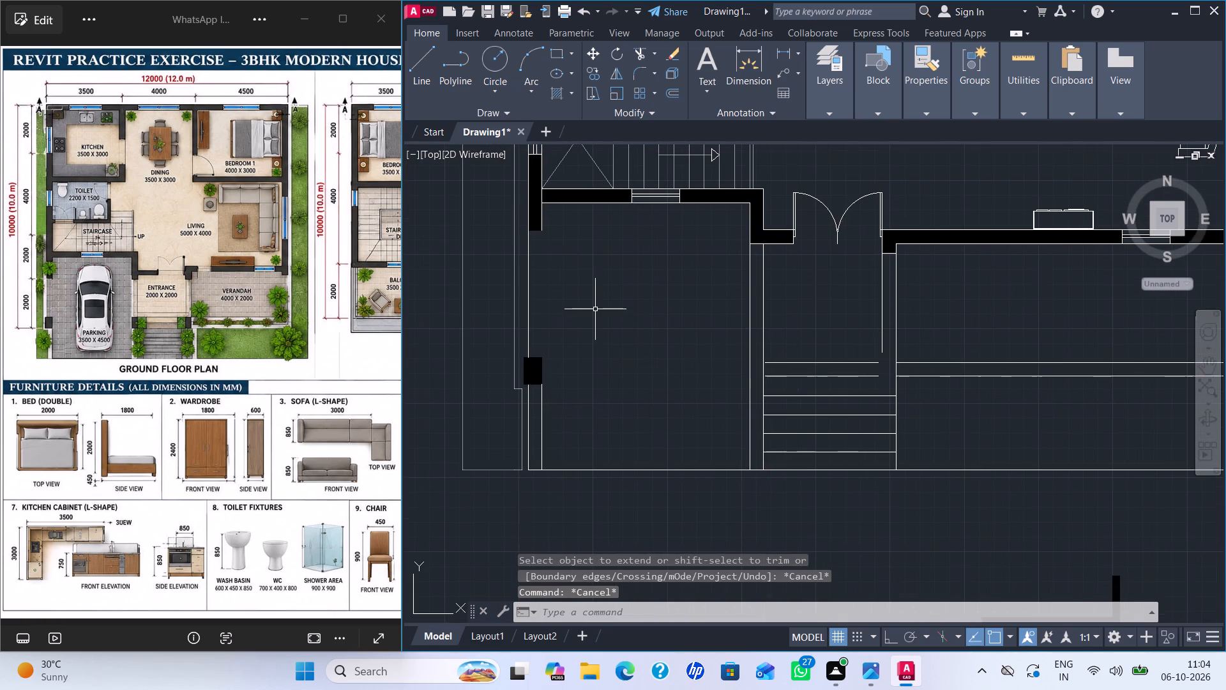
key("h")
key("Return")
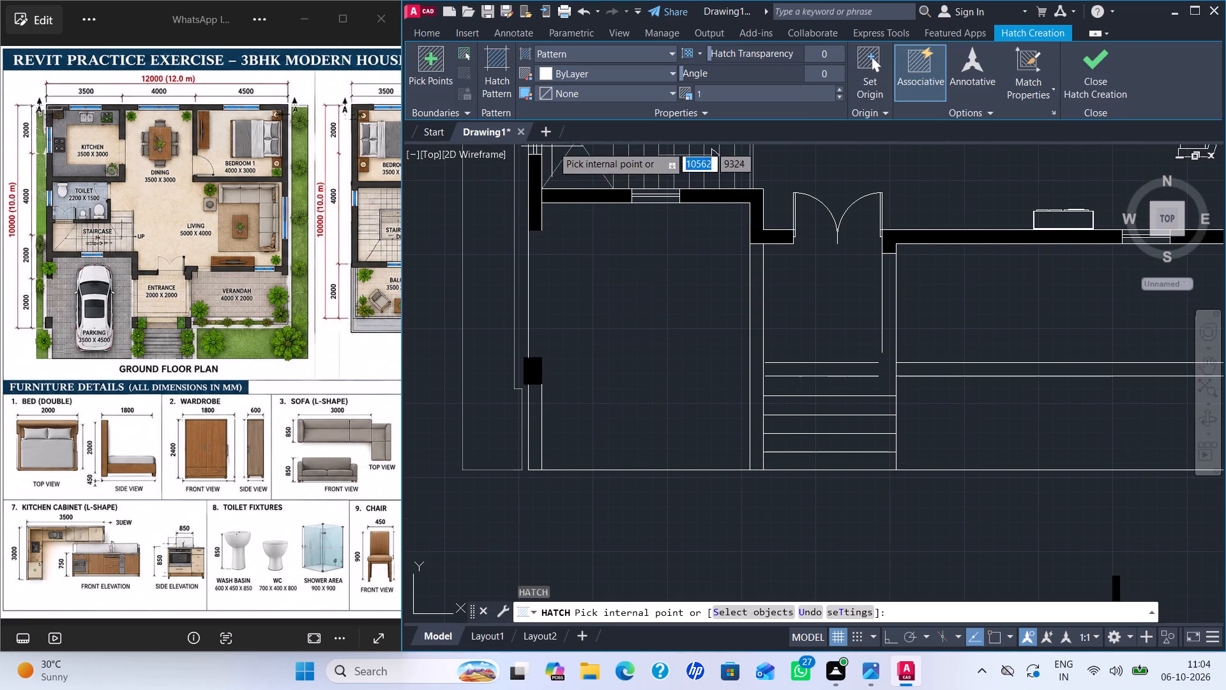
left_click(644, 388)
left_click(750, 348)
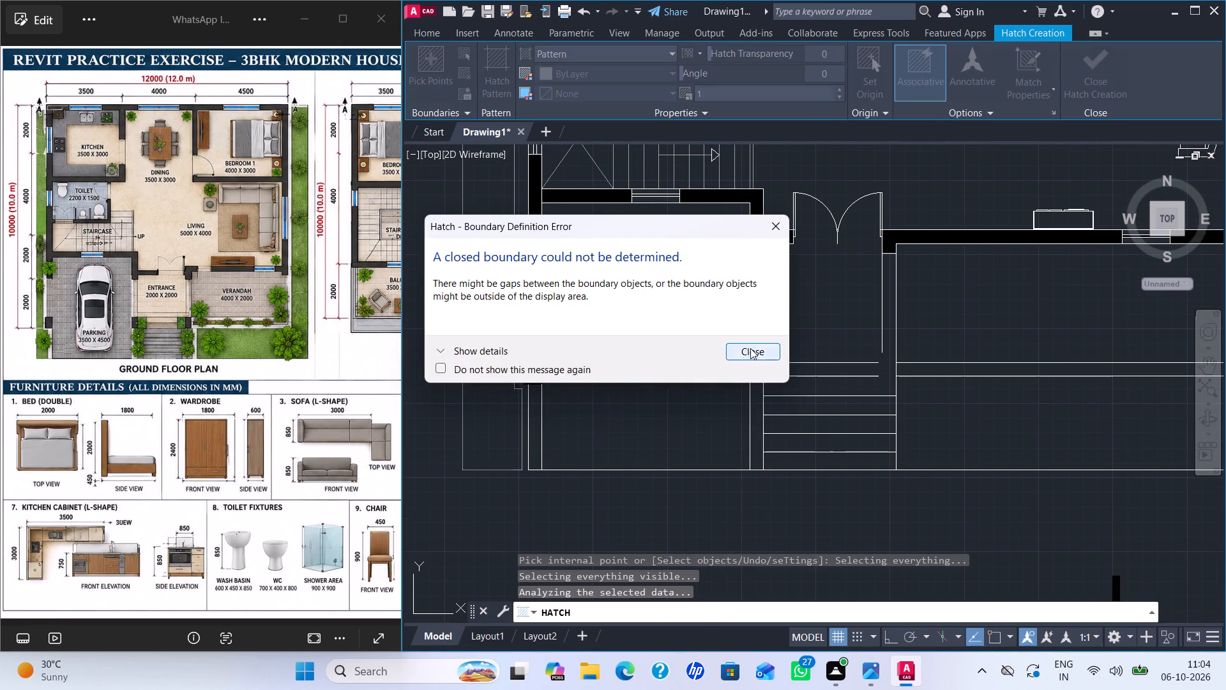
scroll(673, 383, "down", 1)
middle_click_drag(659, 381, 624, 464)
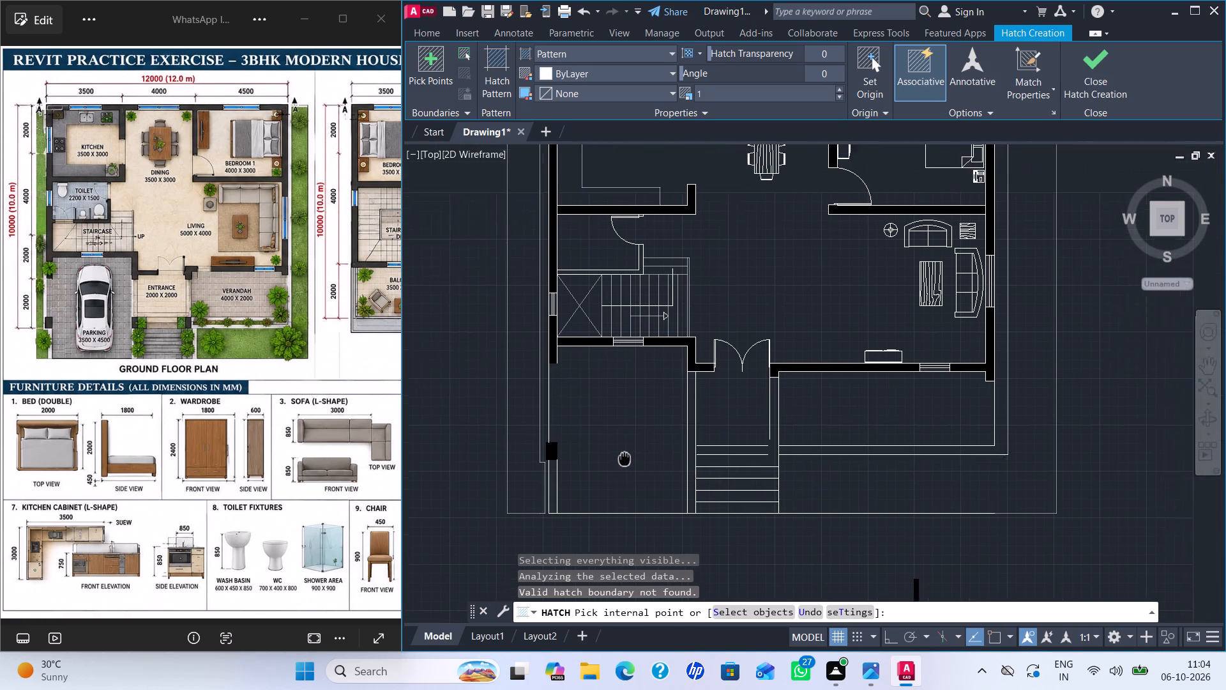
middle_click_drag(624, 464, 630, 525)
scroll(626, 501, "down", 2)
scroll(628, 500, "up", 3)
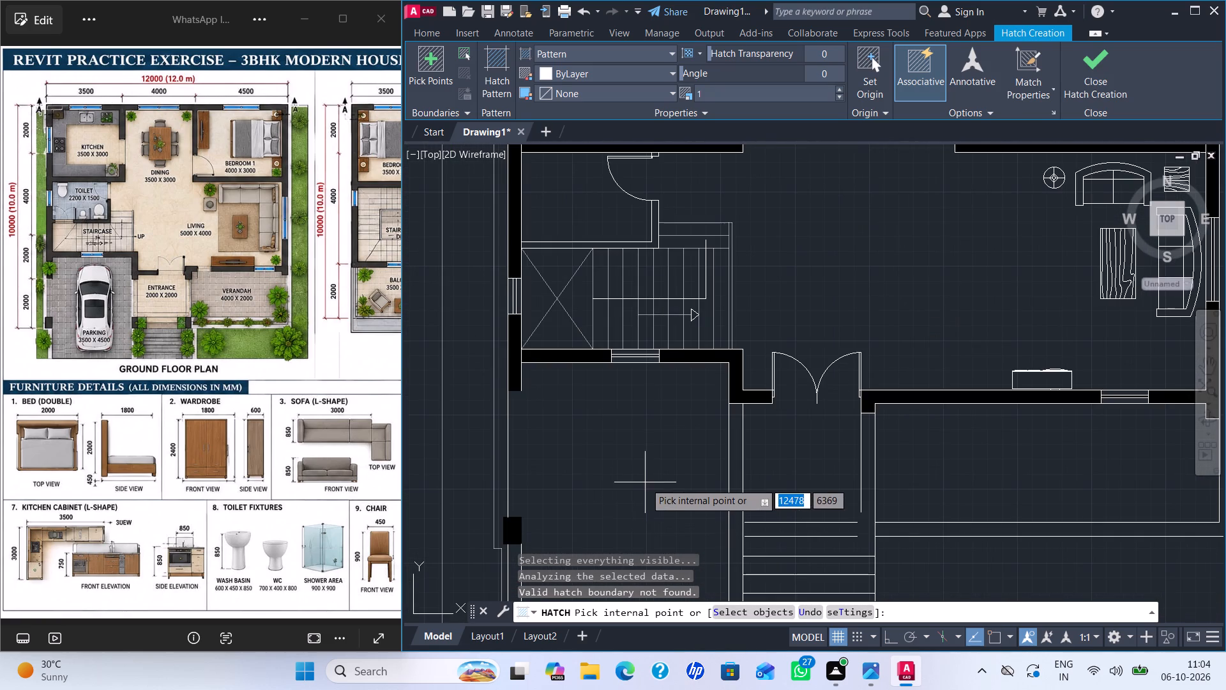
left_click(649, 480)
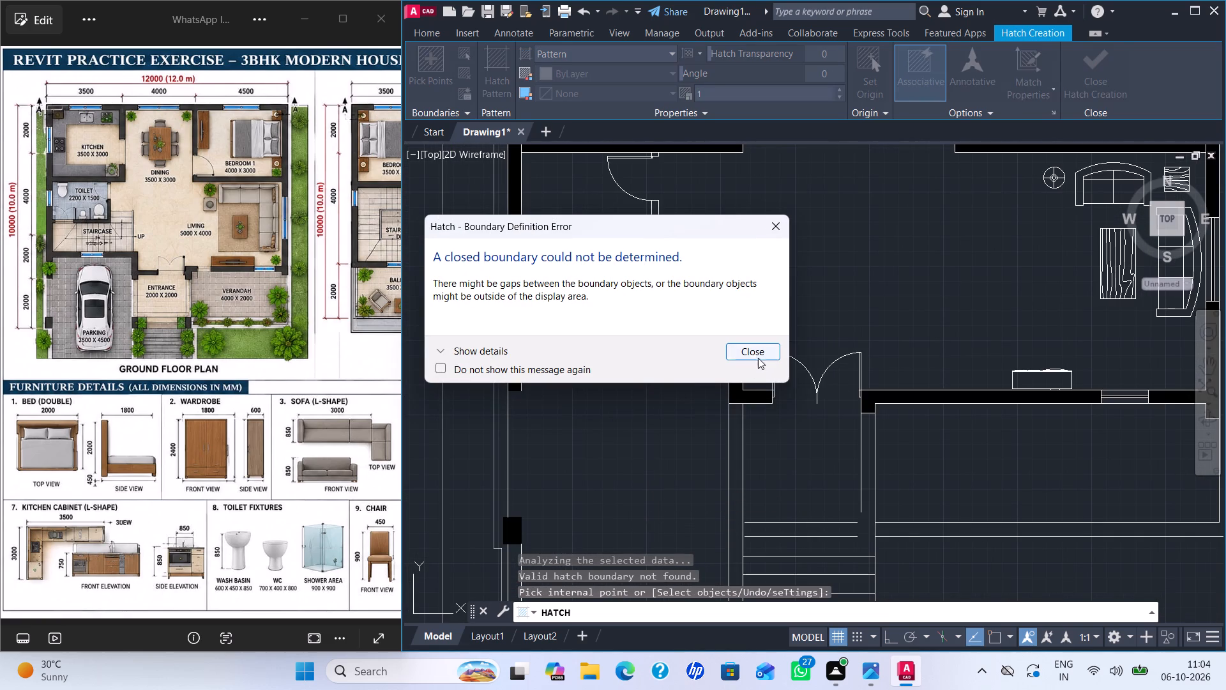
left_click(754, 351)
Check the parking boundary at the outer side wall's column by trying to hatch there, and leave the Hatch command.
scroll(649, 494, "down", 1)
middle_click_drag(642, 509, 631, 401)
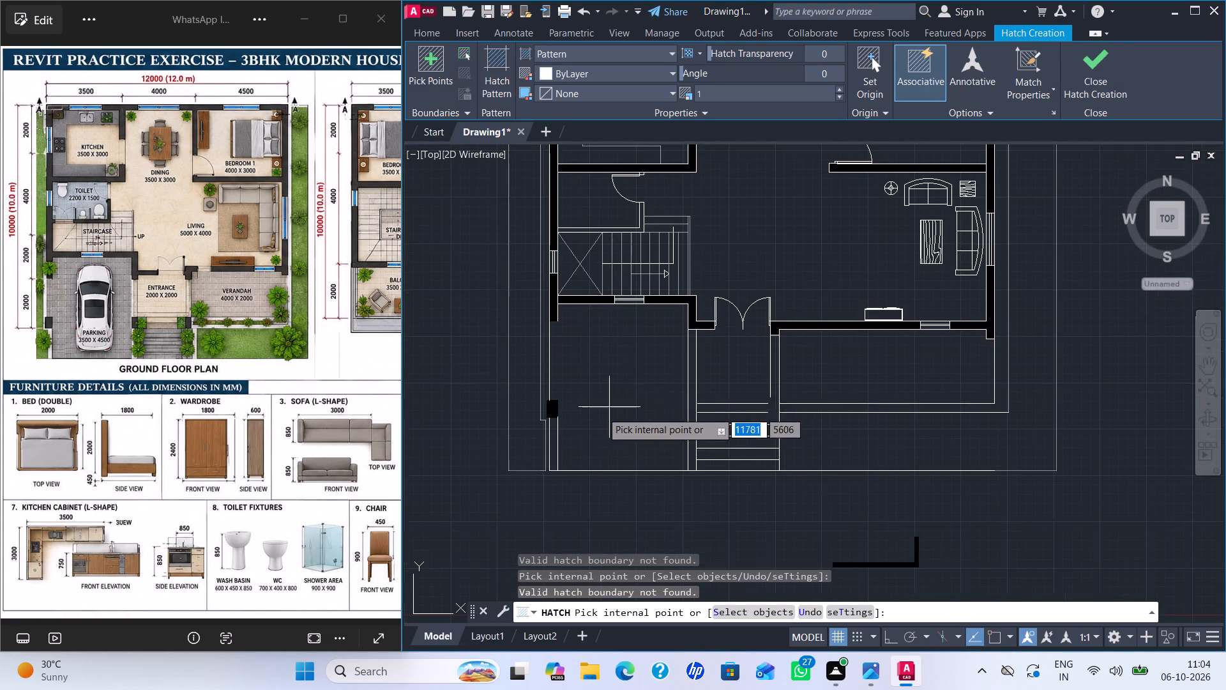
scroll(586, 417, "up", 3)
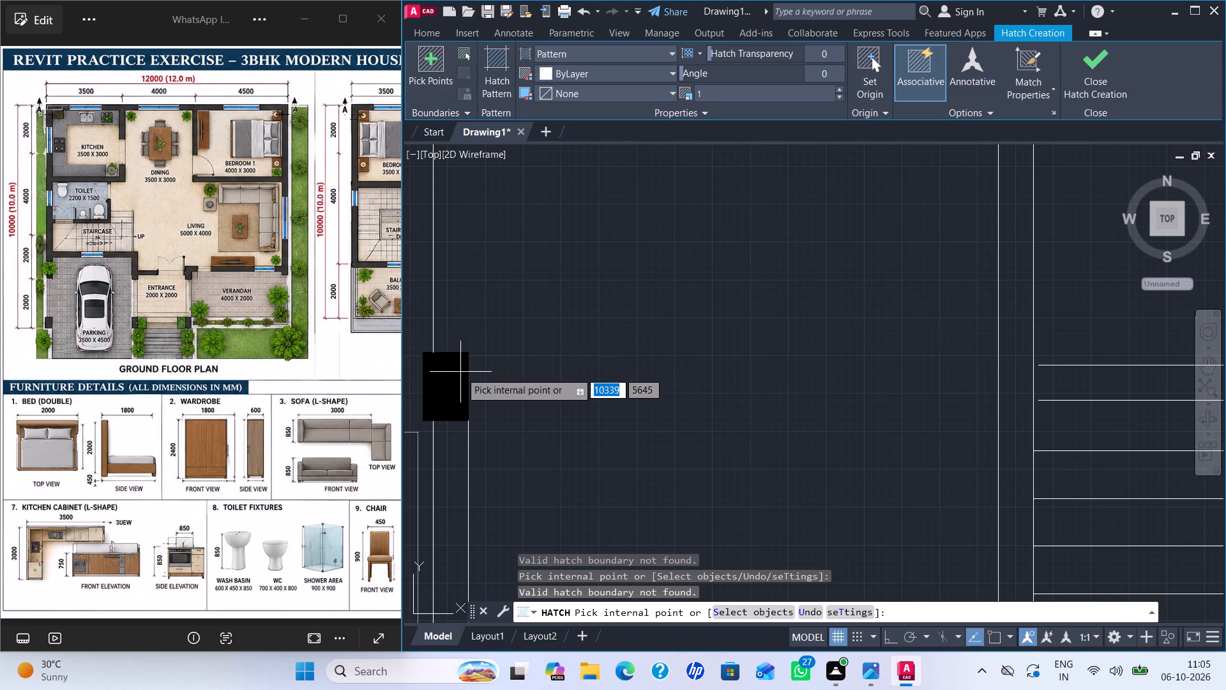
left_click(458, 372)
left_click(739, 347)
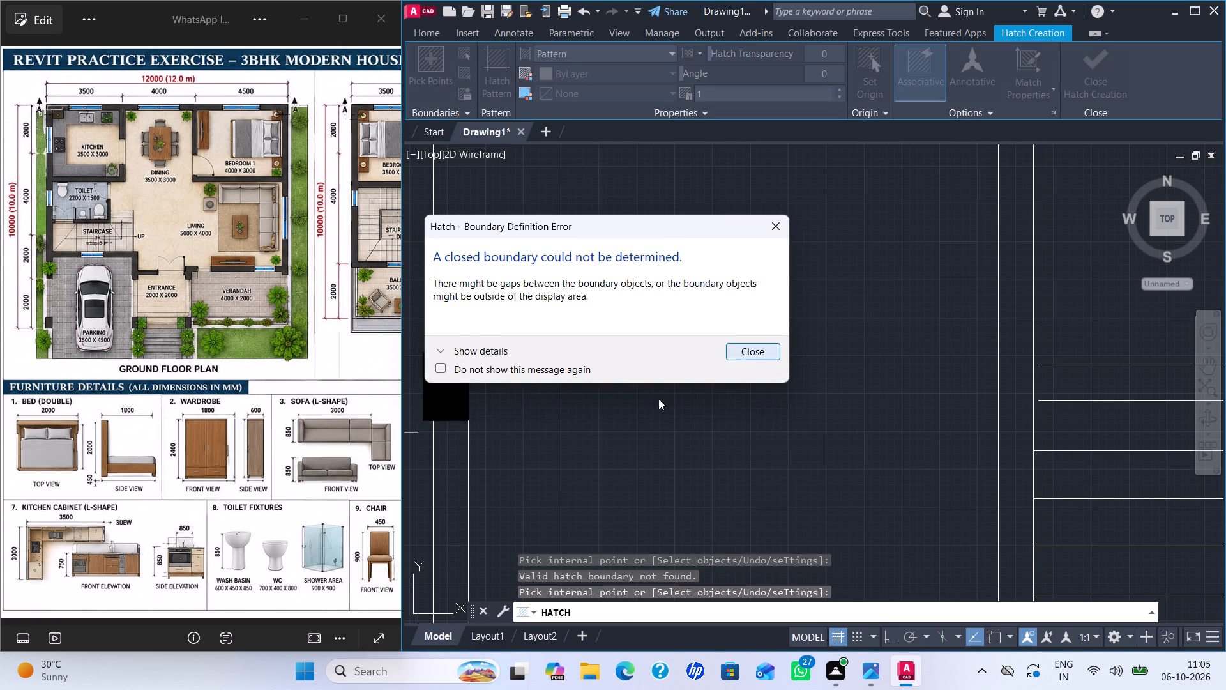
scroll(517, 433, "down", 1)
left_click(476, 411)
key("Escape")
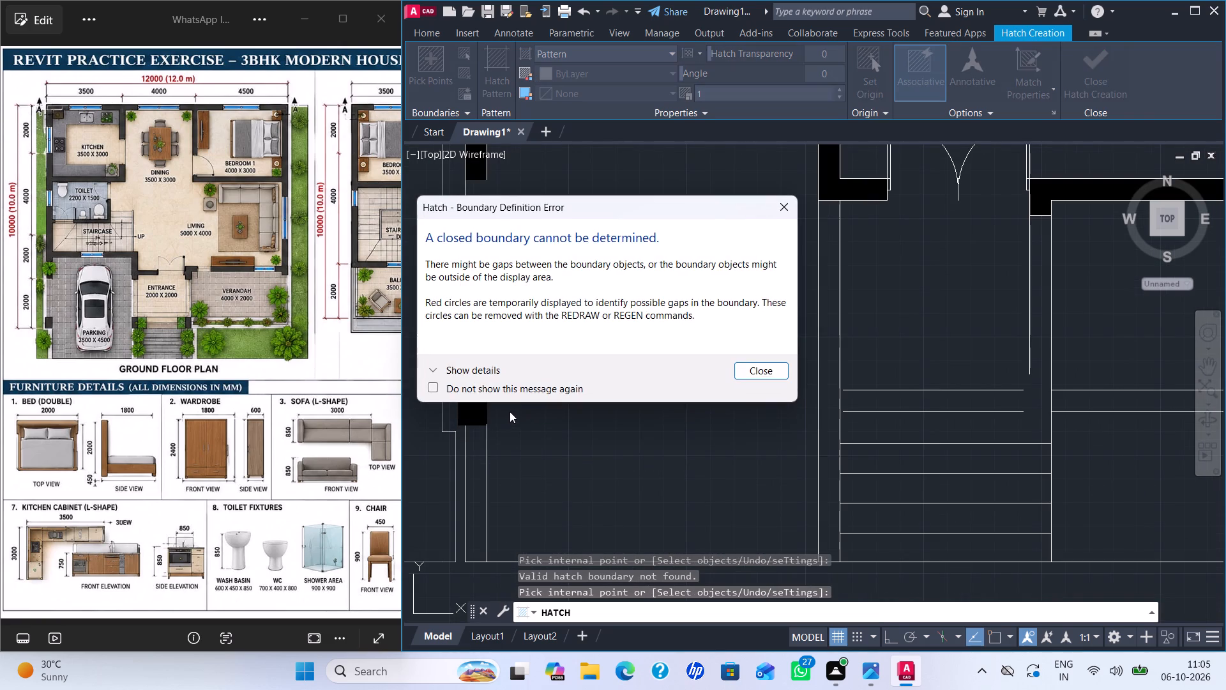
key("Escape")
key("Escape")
Move the solid hatch of the parking's outer side wall and column out of the plan, beyond the garden strip.
left_click(483, 403)
scroll(551, 417, "down", 1)
middle_click_drag(579, 417, 678, 406)
key("m")
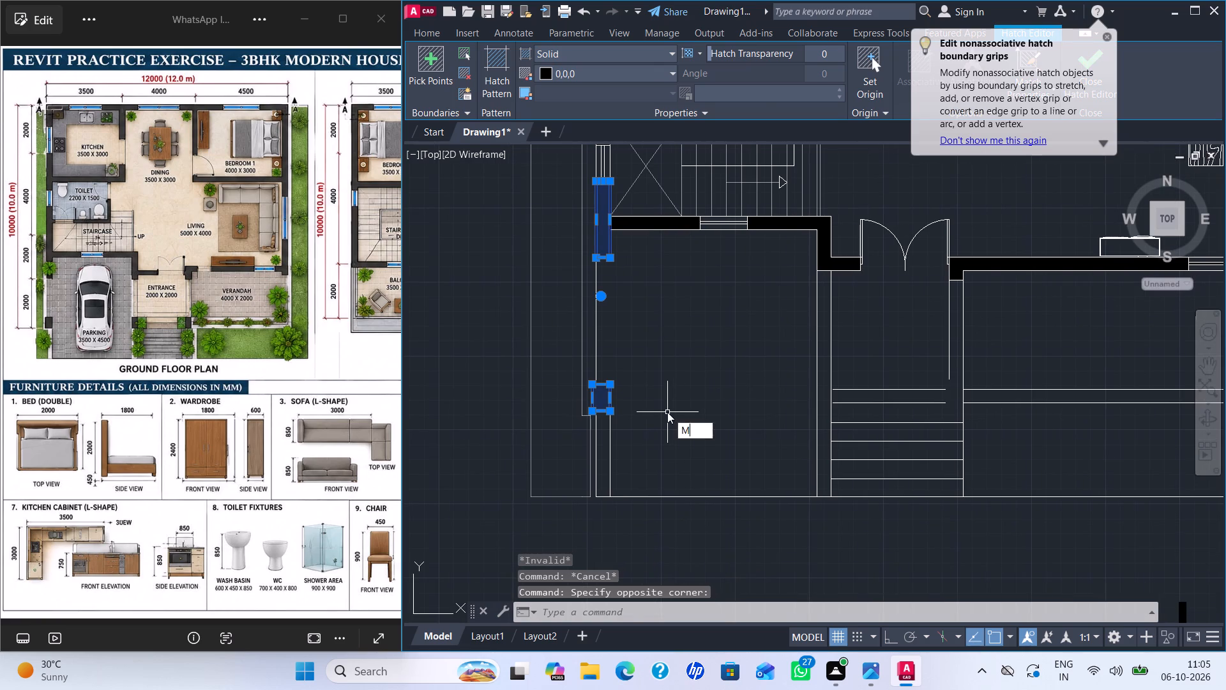
key("Return")
left_click(611, 410)
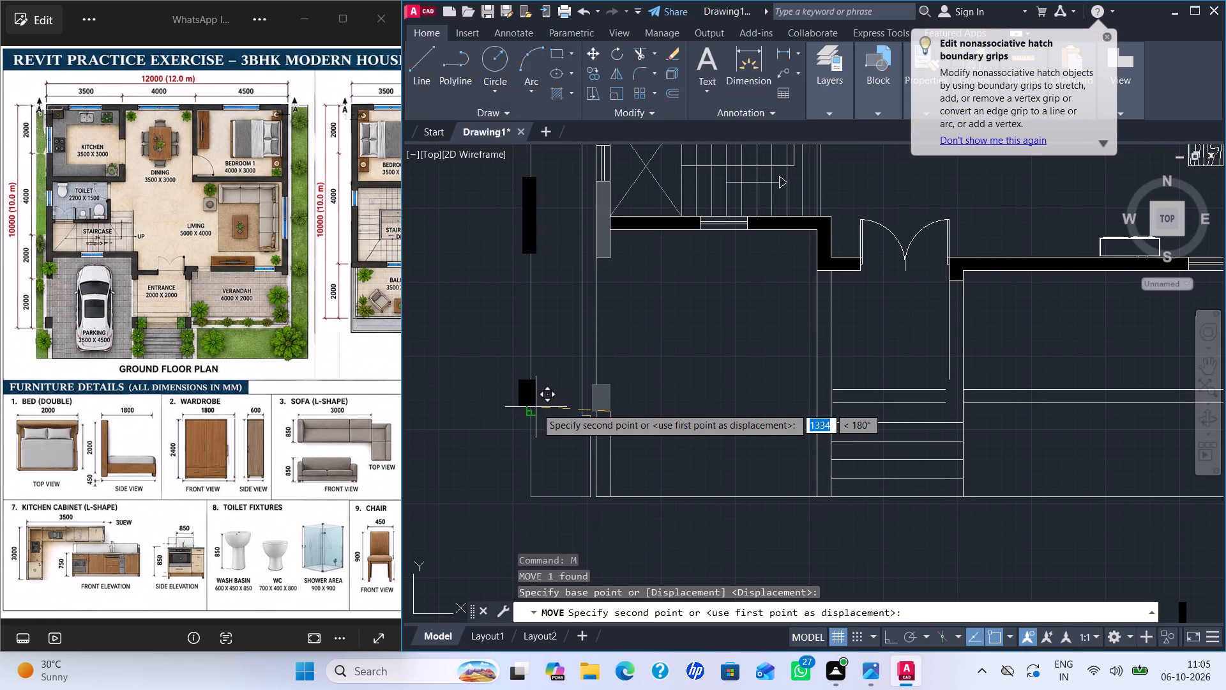
left_click(536, 407)
key("Escape")
key("Escape")
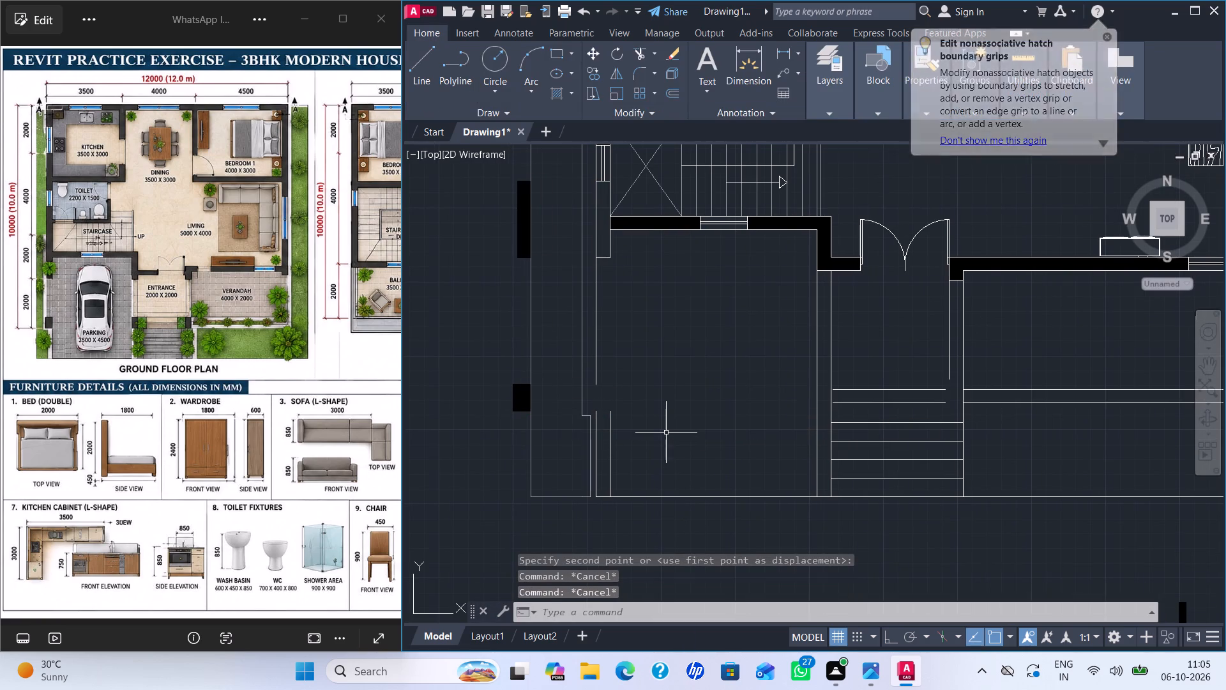
Extend the outer line of the parking's side wall across the gap where the column stood.
scroll(666, 433, "down", 2)
scroll(669, 431, "up", 2)
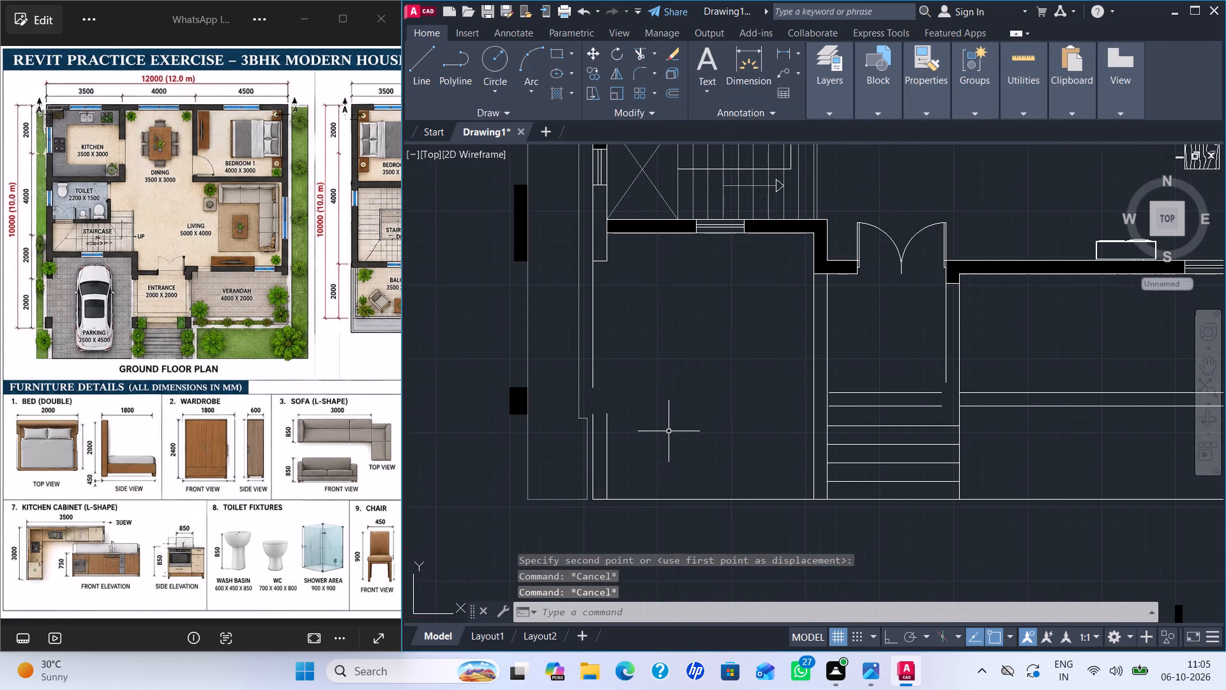
key("e")
key("x")
key("Return")
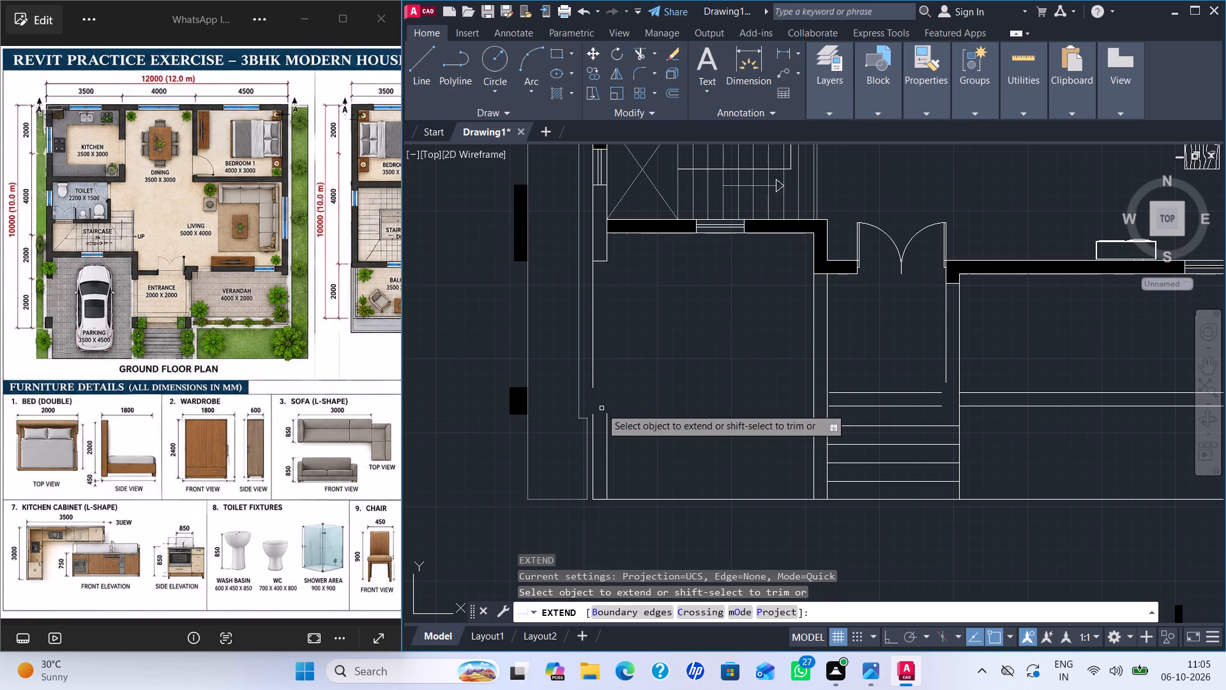
left_click(593, 379)
key("Escape")
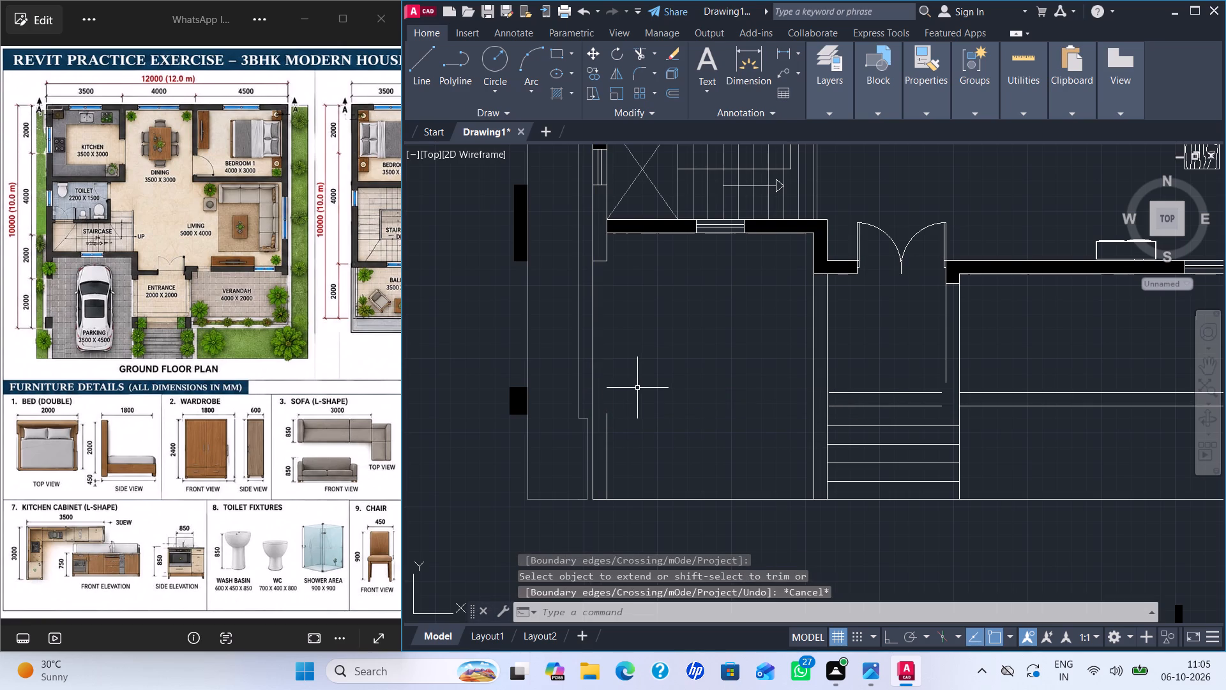
key("Escape")
Hatch the parking floor with a square-grid pattern in ByLayer colour at scale 80 and transparency 64.
key("h")
key("Return")
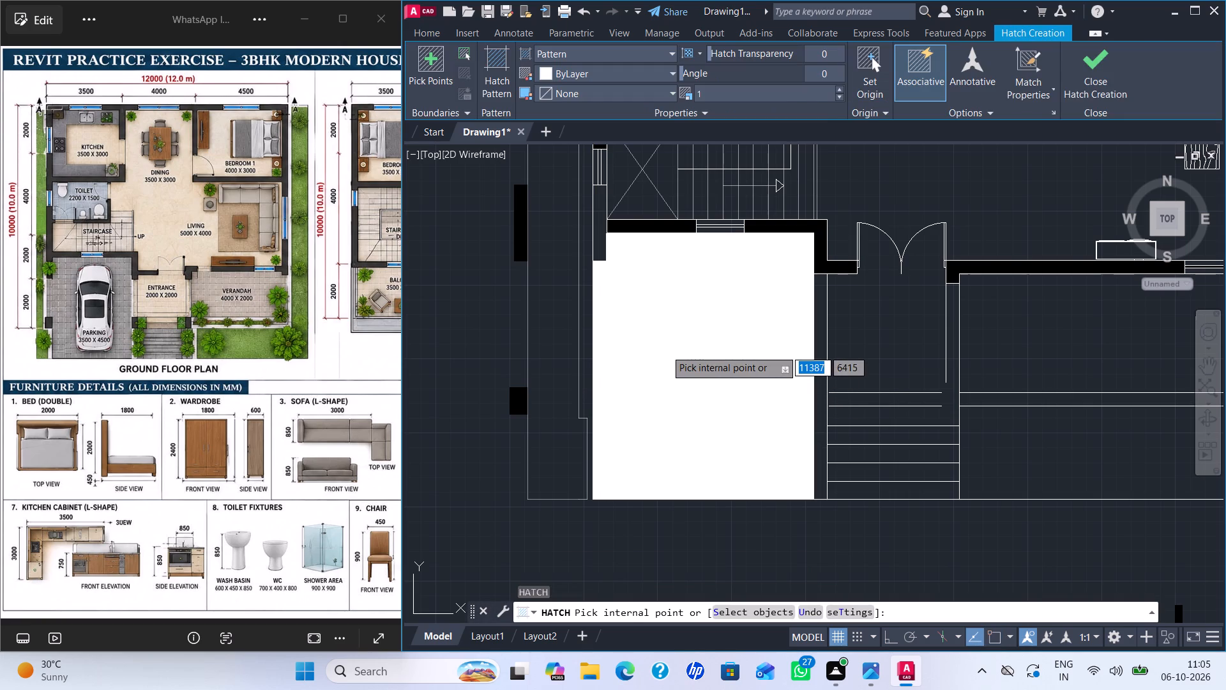
left_click(494, 82)
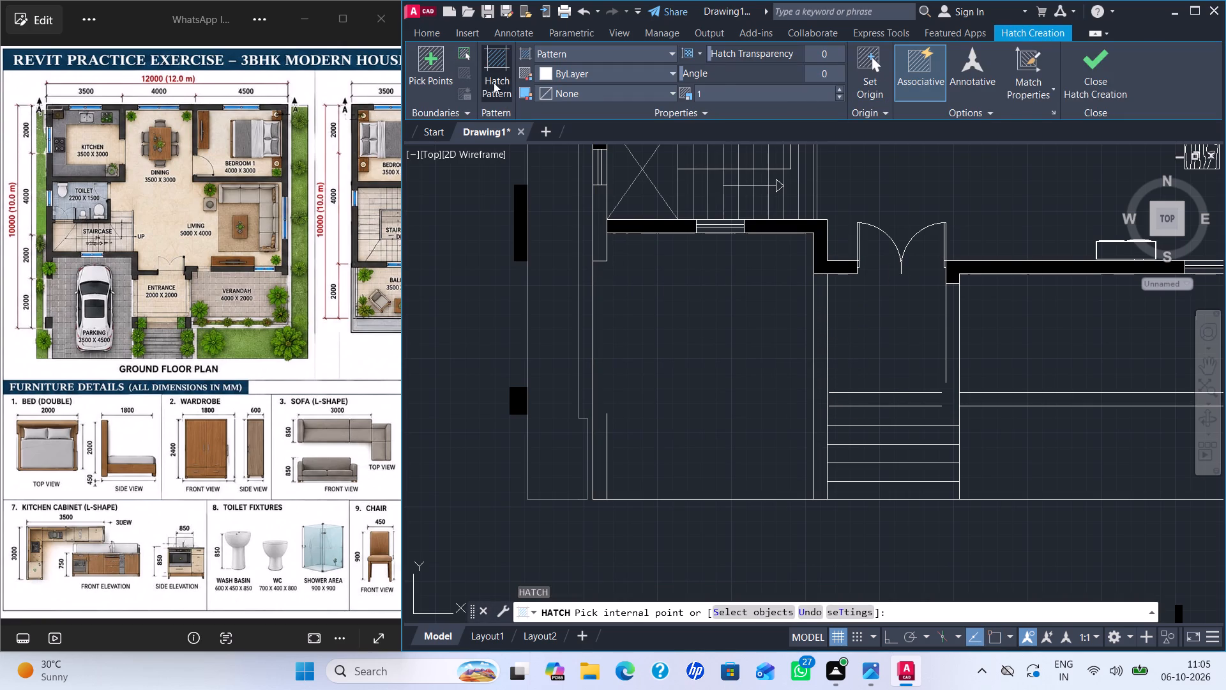
left_click(639, 129)
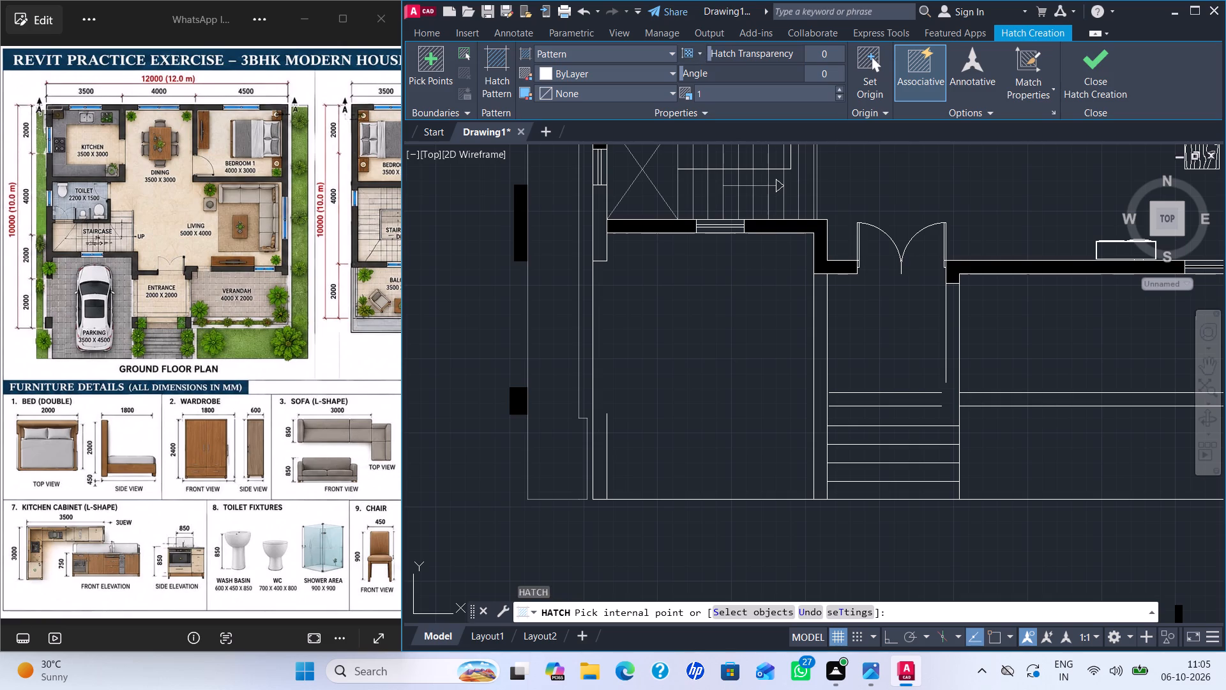
double_click(840, 89)
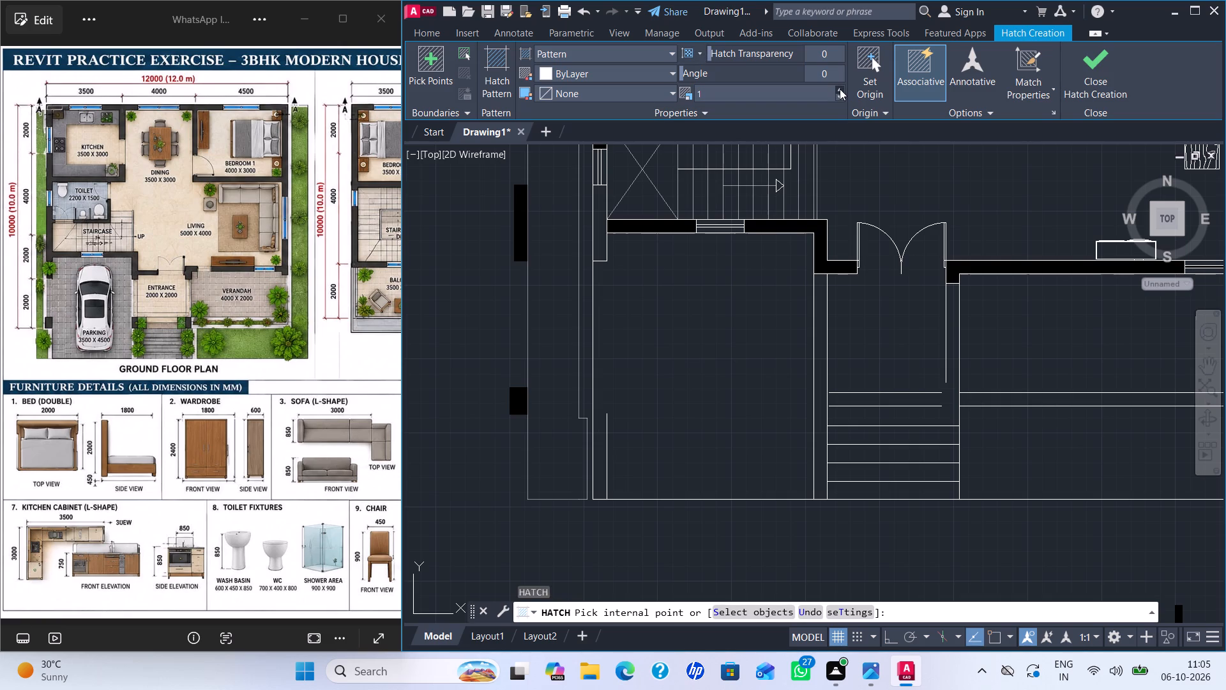
triple_click(840, 89)
left_click(840, 89)
left_click_drag(710, 89, 630, 95)
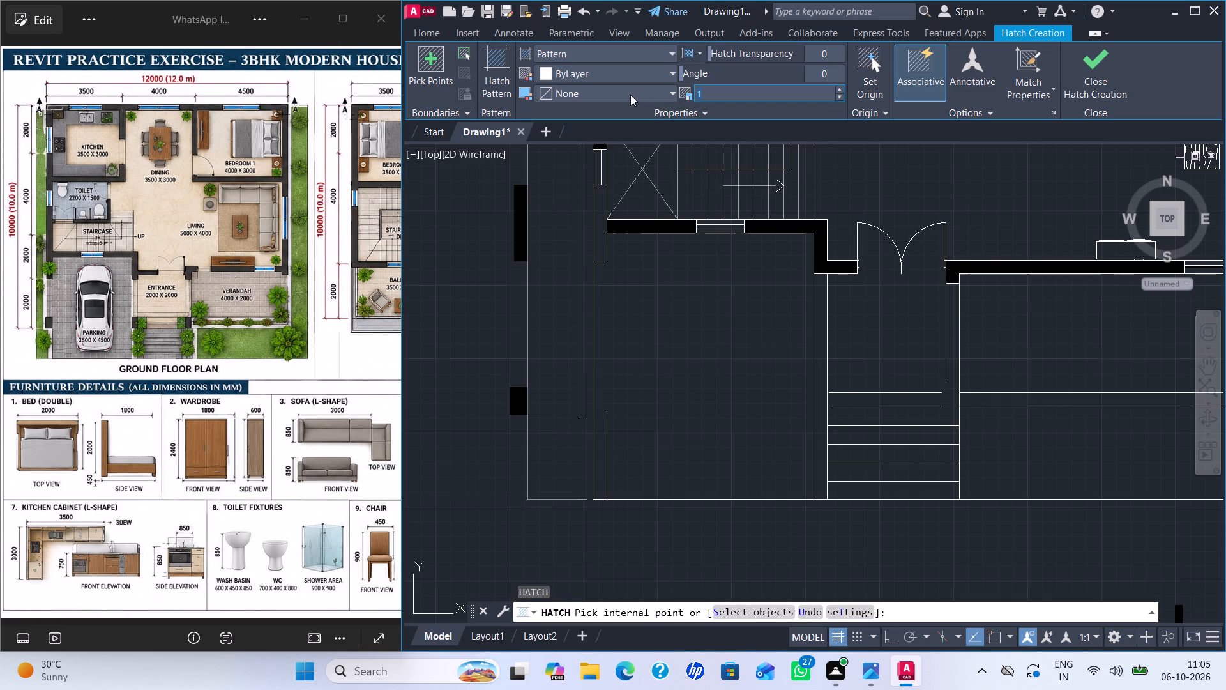
left_click_drag(630, 95, 632, 95)
type("10")
key("0")
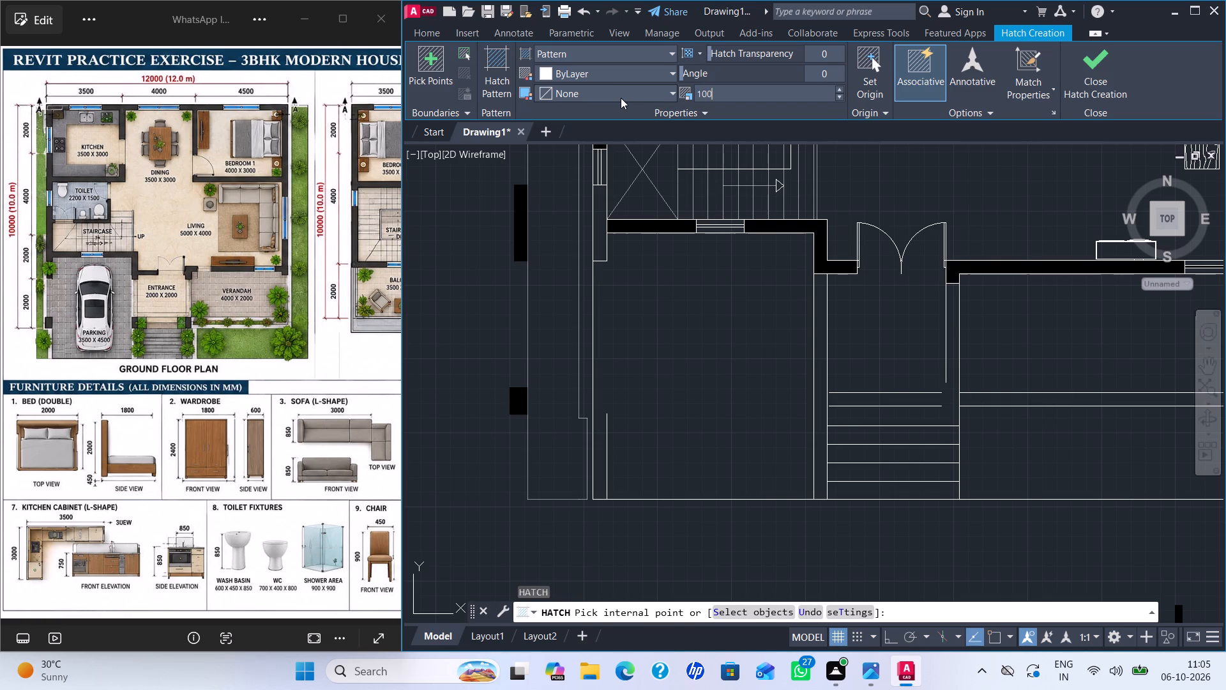
key("Return")
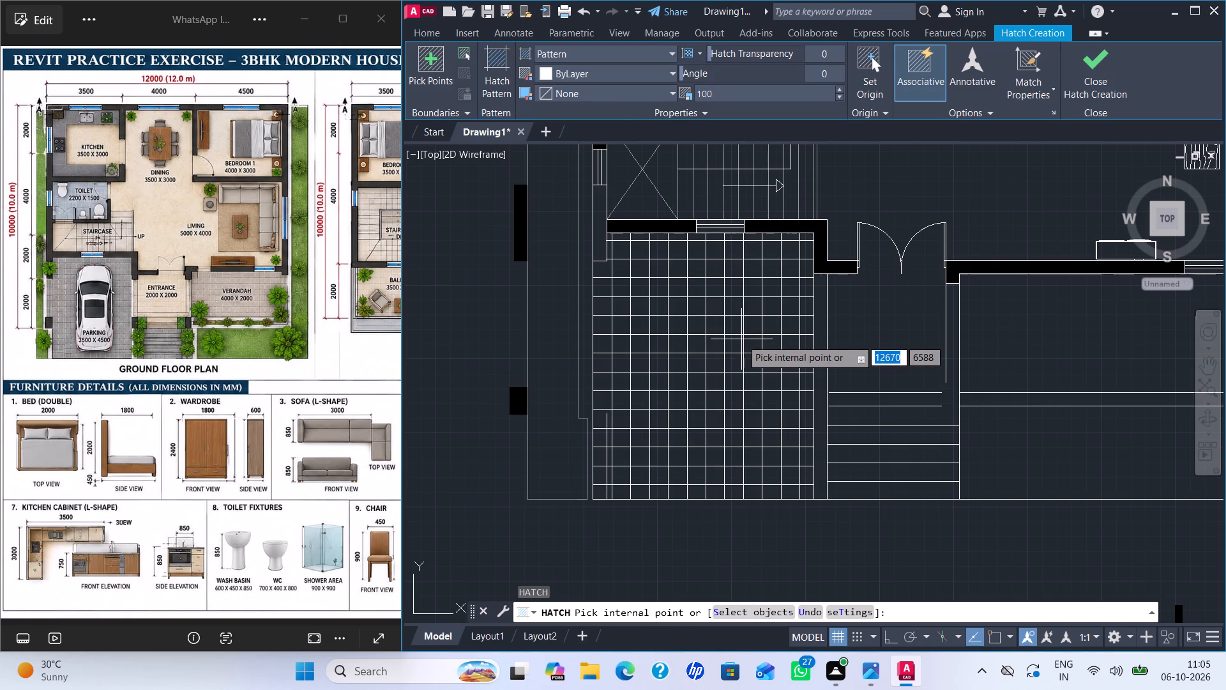
triple_click(841, 95)
left_click(840, 95)
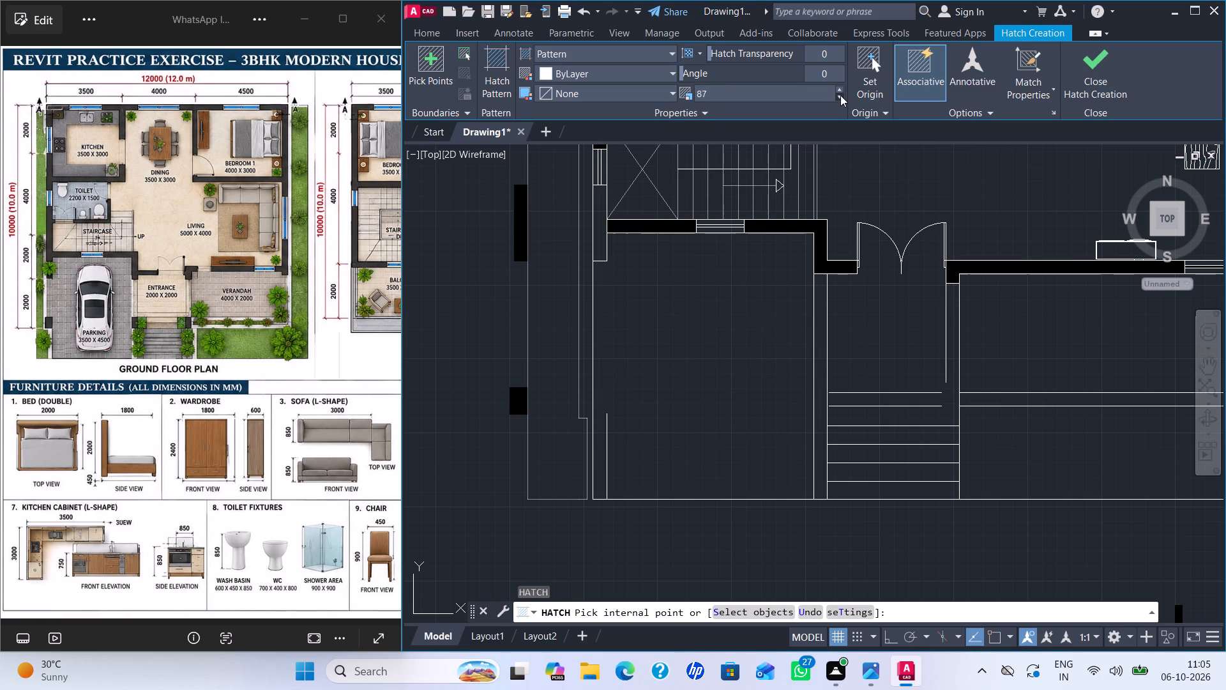
triple_click(840, 95)
triple_click(840, 95)
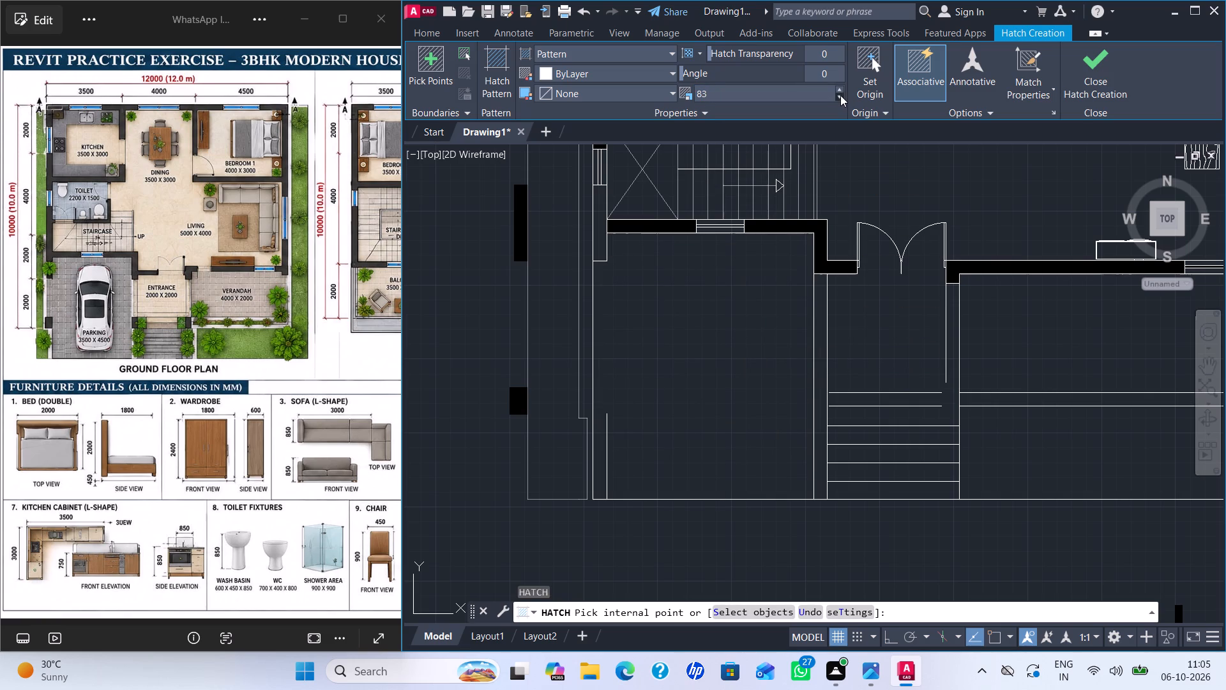
left_click(840, 95)
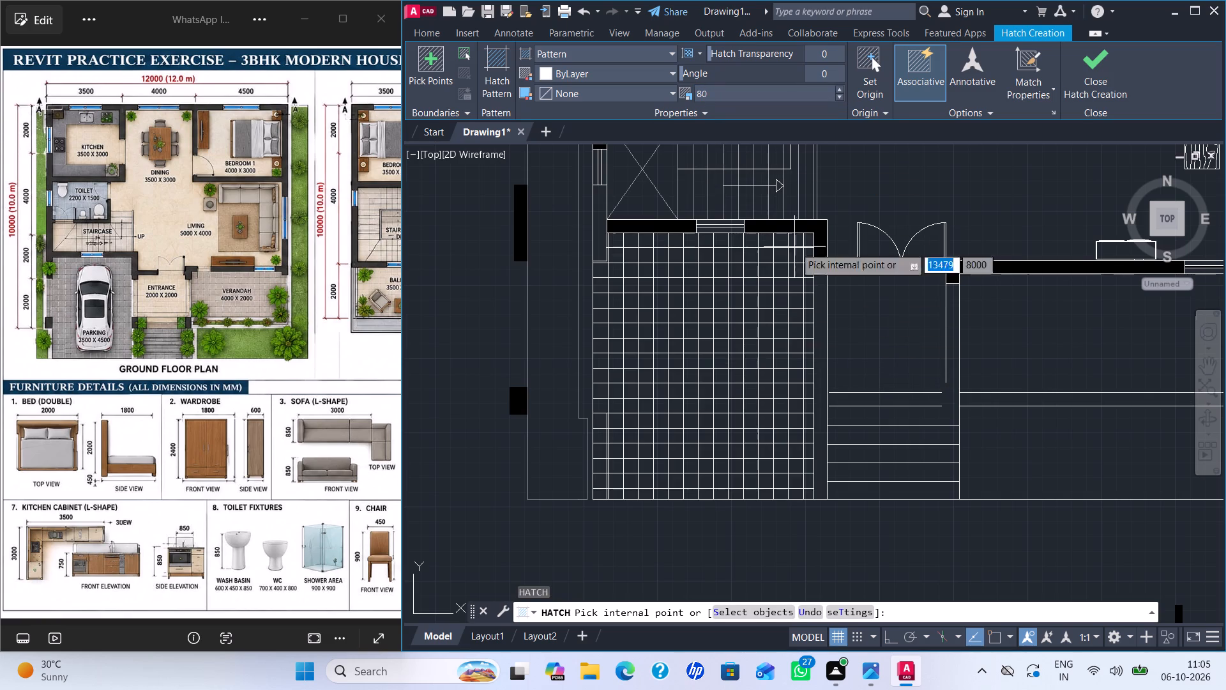
triple_click(841, 97)
double_click(841, 97)
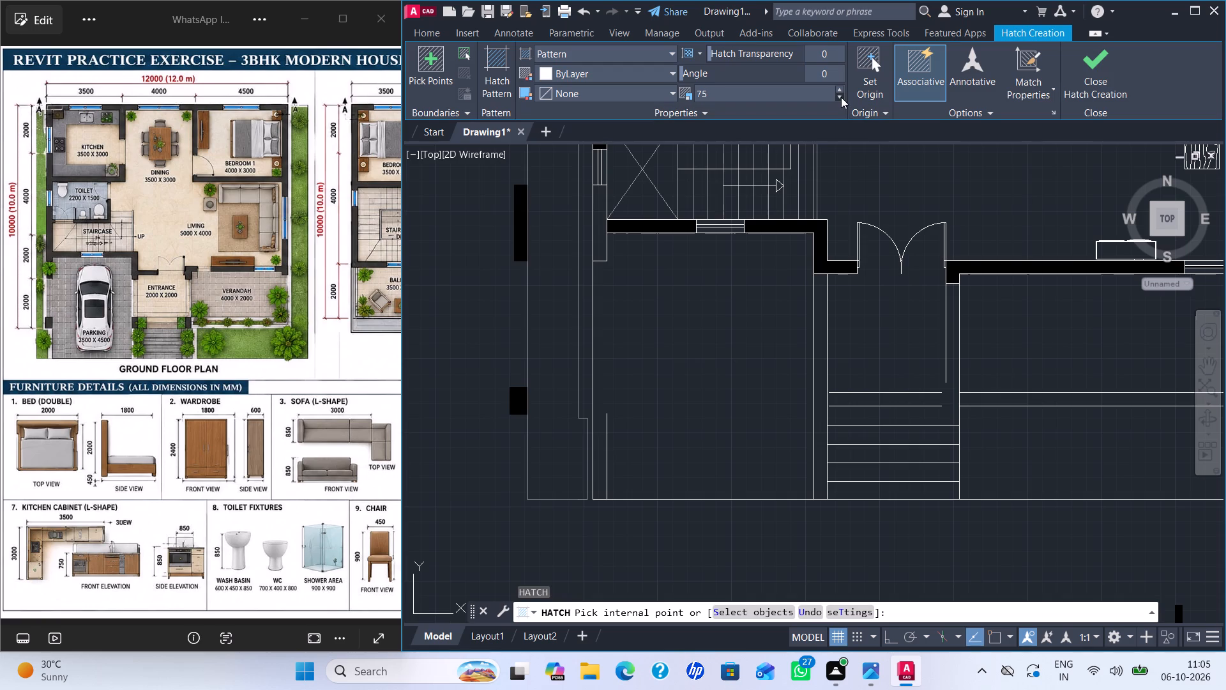
triple_click(841, 87)
double_click(841, 87)
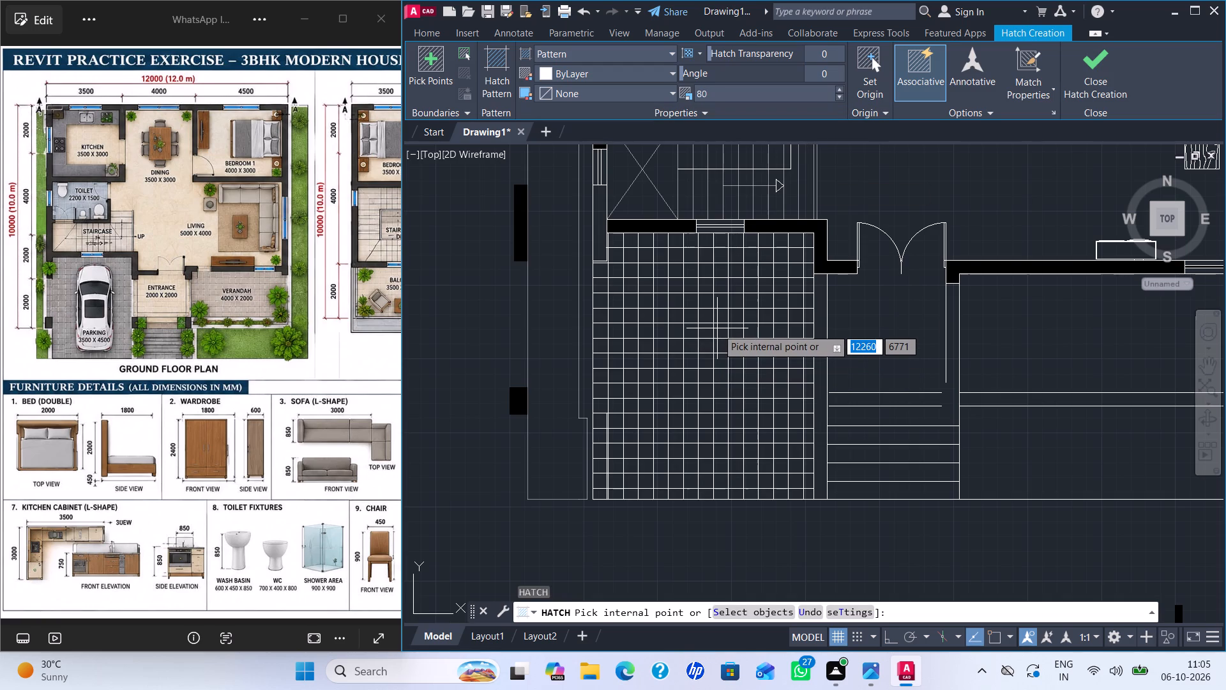
left_click_drag(708, 47, 755, 52)
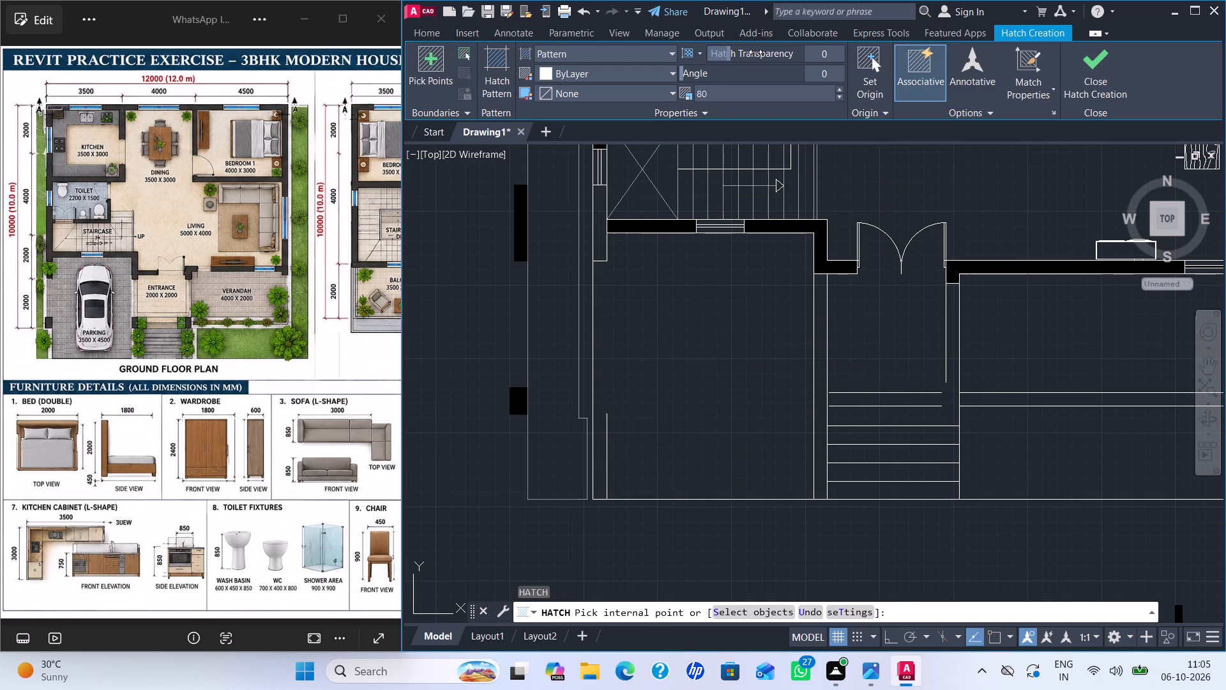
left_click_drag(755, 52, 817, 59)
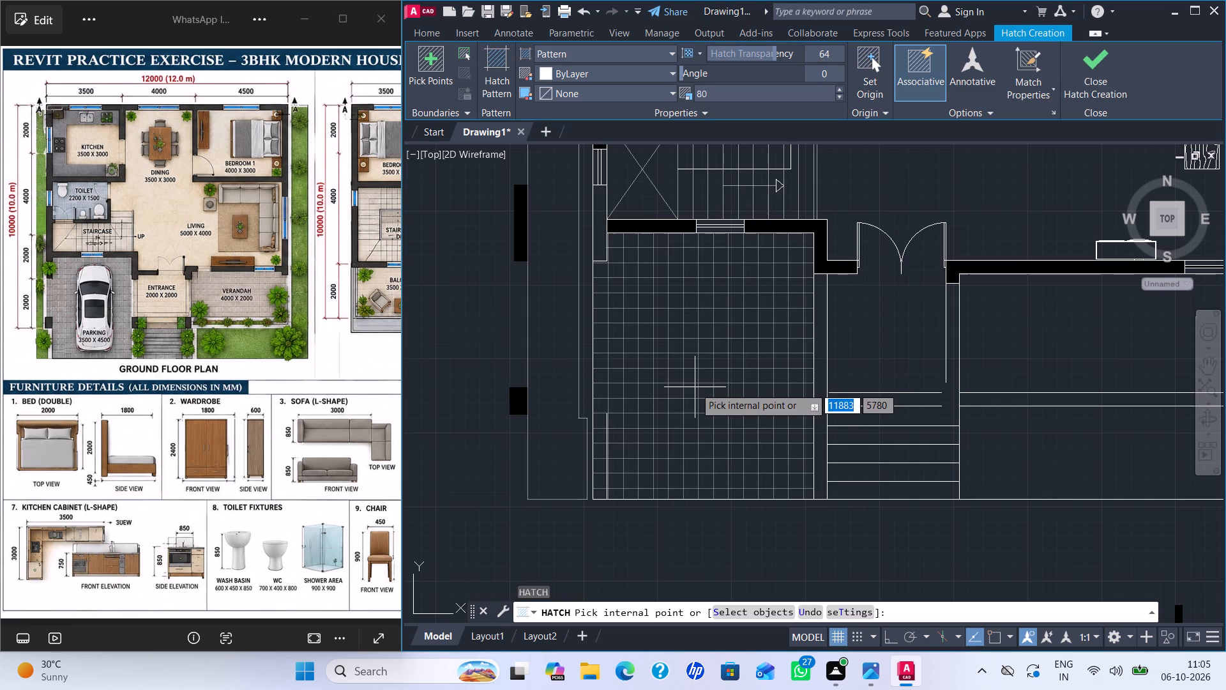
left_click(695, 387)
scroll(766, 555, "down", 2)
key("Escape")
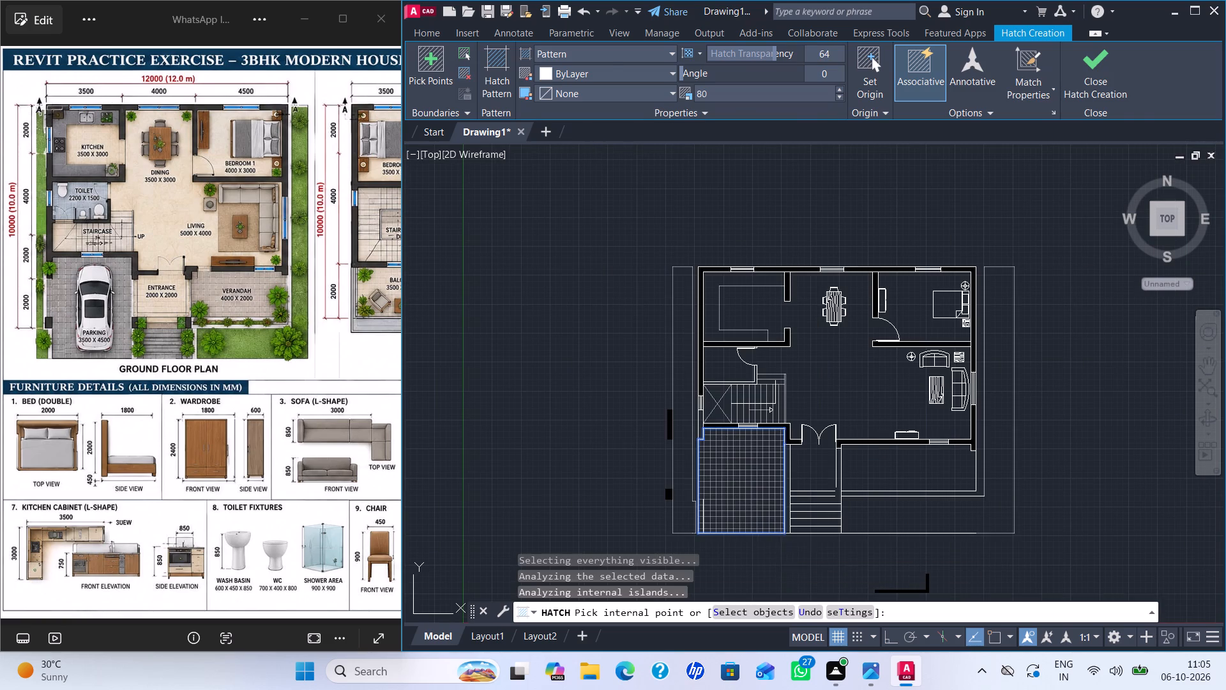
key("Escape")
key("Escape")
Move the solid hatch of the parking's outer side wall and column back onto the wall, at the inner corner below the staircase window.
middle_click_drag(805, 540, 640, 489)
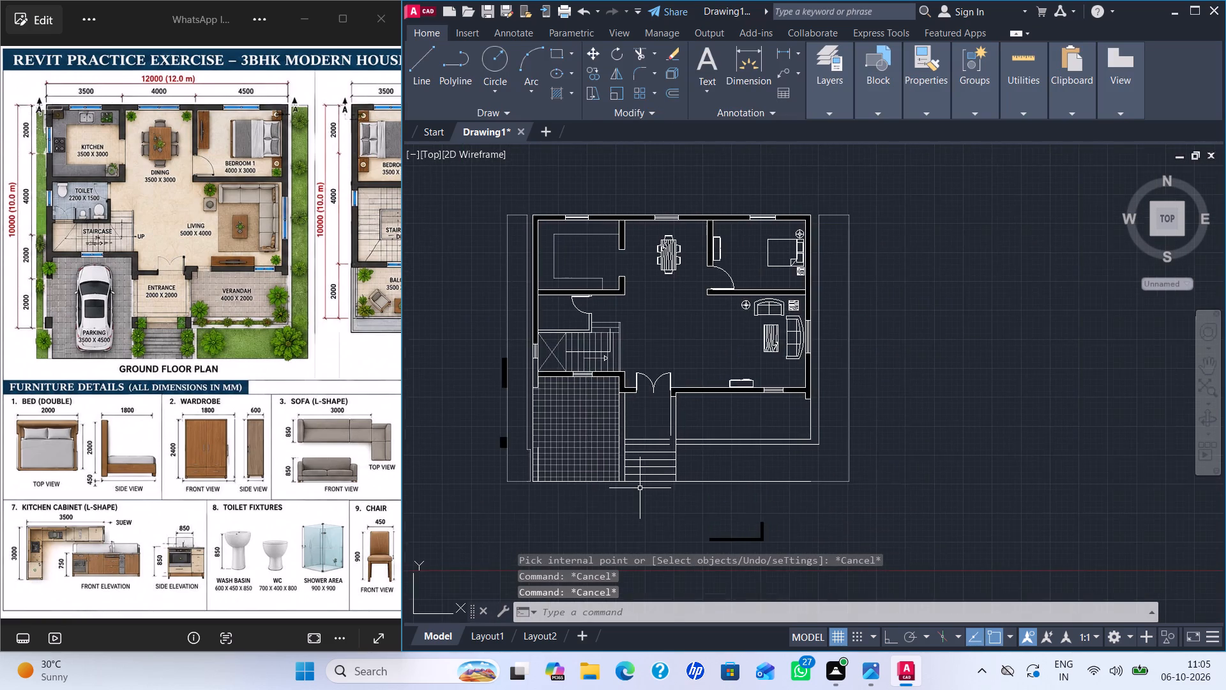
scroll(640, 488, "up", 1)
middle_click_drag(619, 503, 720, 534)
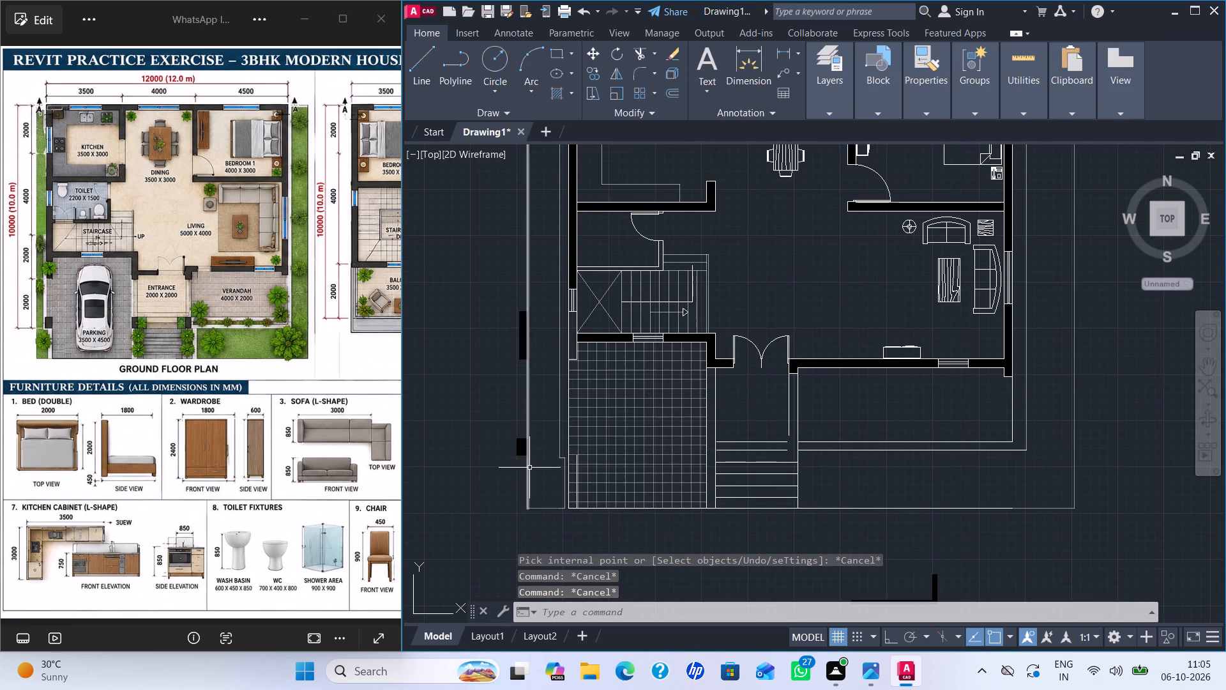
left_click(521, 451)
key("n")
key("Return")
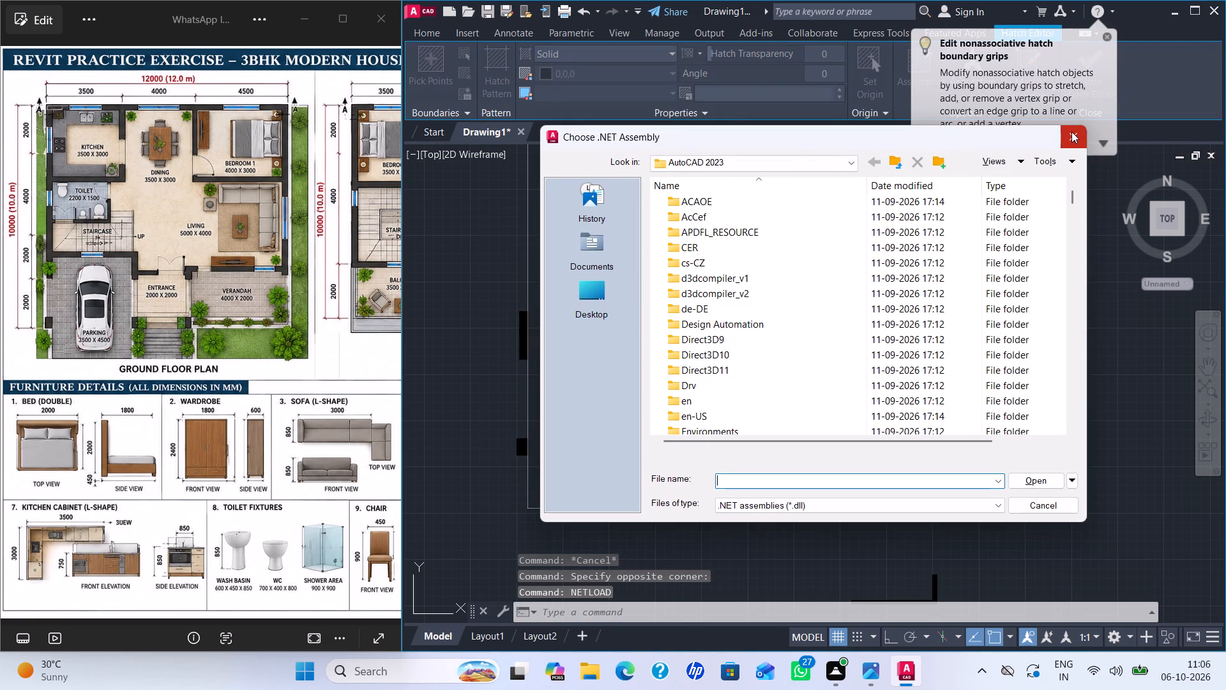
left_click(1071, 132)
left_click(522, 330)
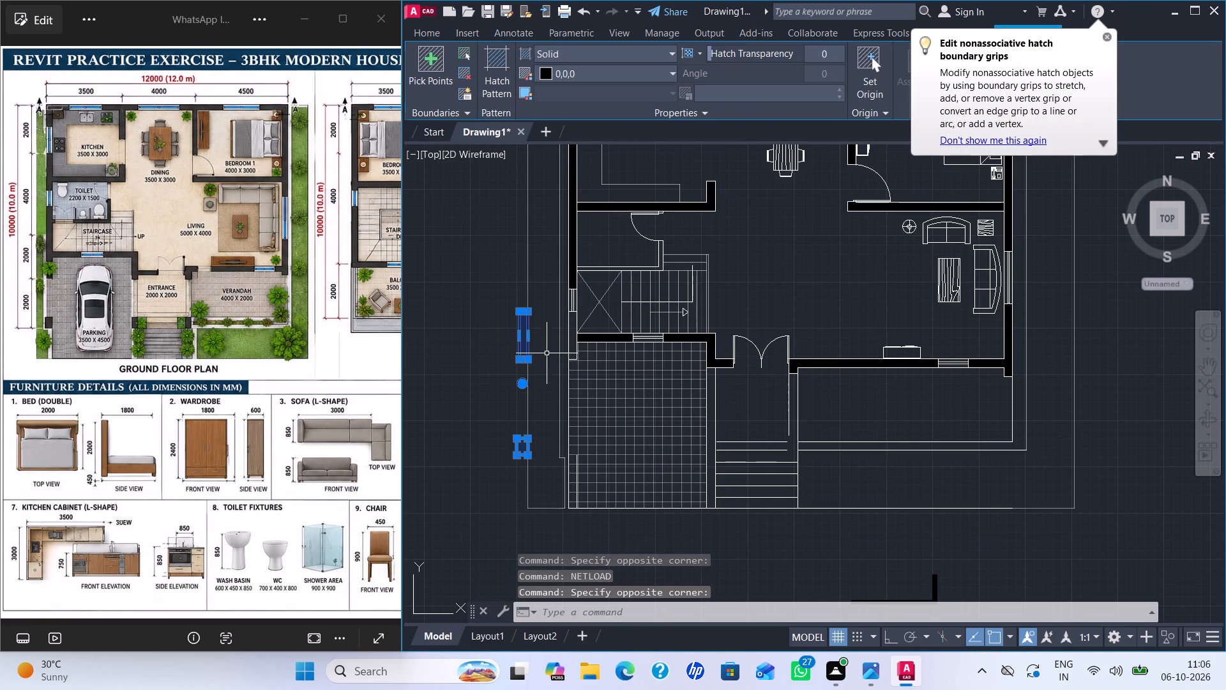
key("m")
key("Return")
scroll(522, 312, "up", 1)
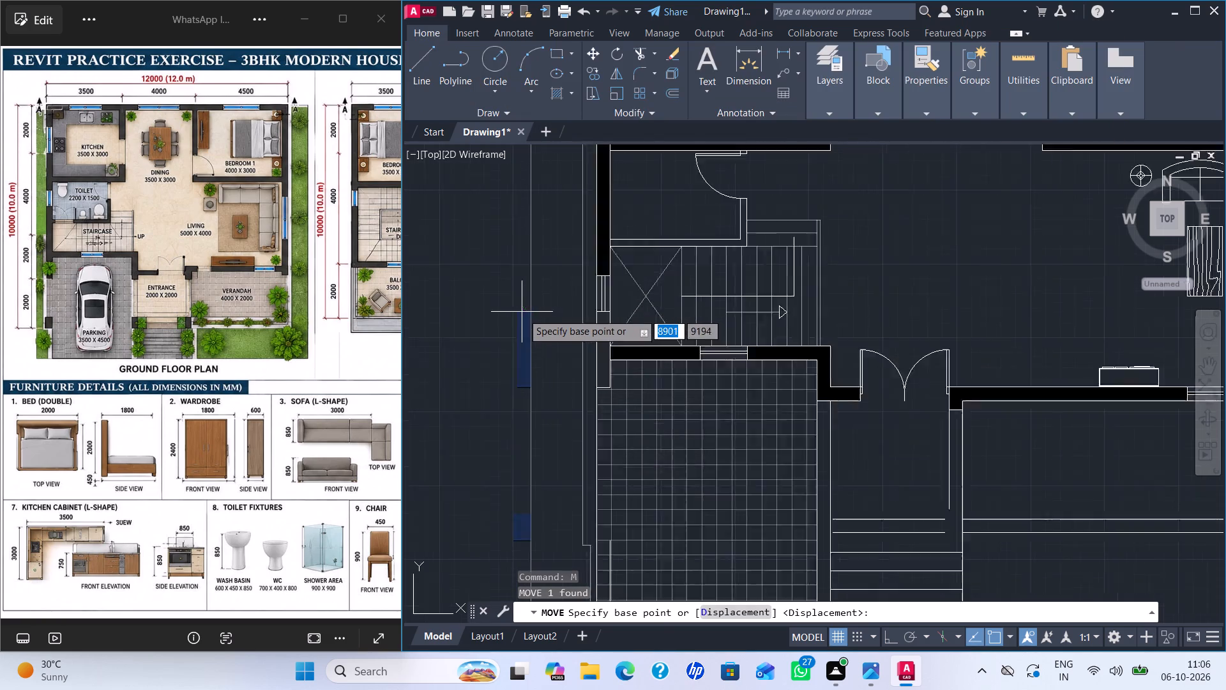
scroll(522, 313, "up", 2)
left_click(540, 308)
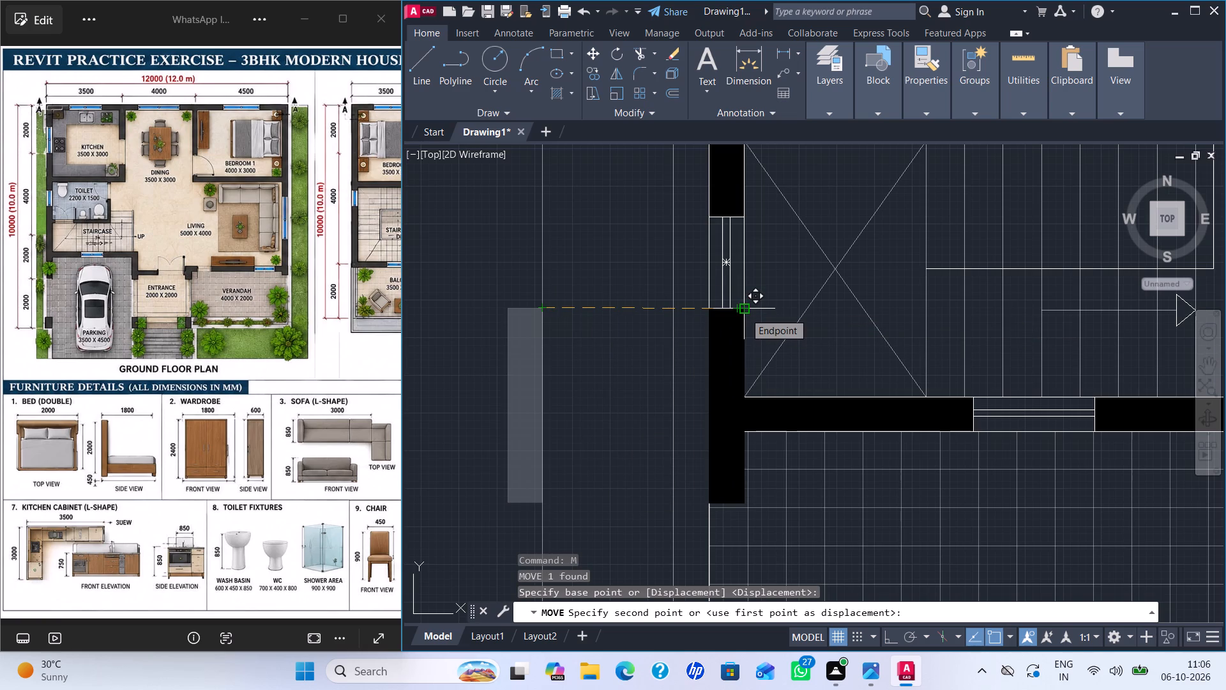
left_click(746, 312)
Examine how the column's solid hatch sits against the outer side wall's lines and the parking floor's grid.
scroll(791, 340, "down", 1)
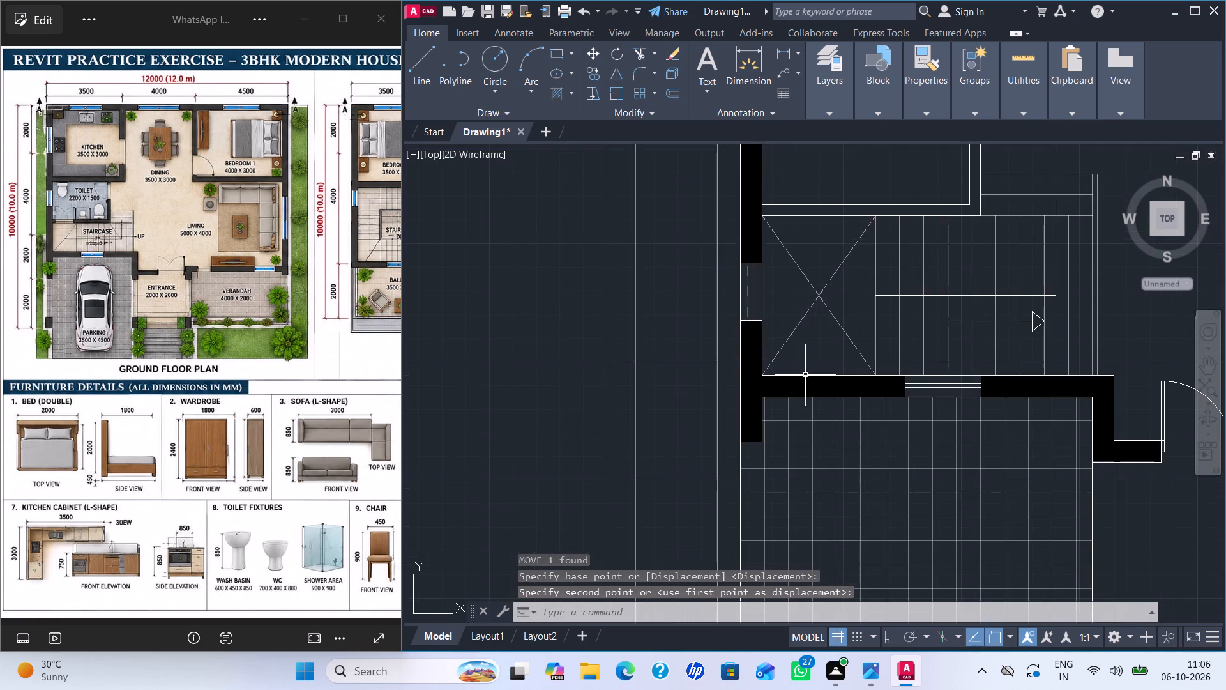
scroll(826, 435, "down", 2)
middle_click_drag(828, 448, 743, 338)
scroll(725, 429, "up", 2)
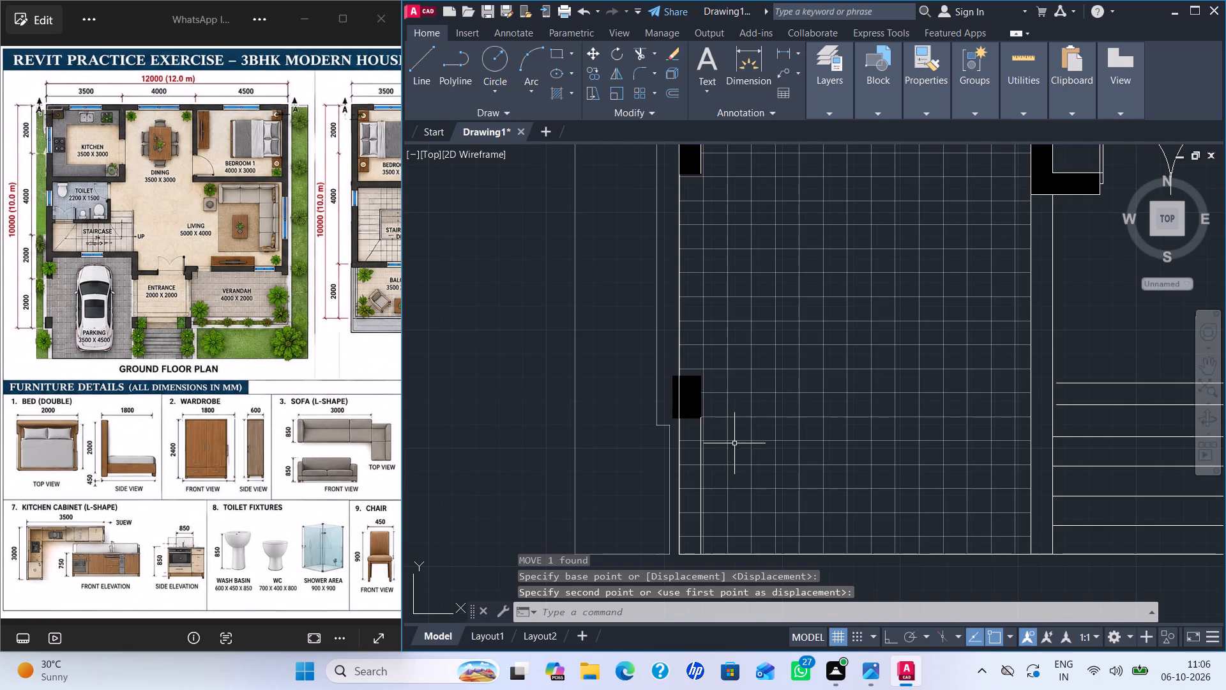
scroll(704, 427, "up", 2)
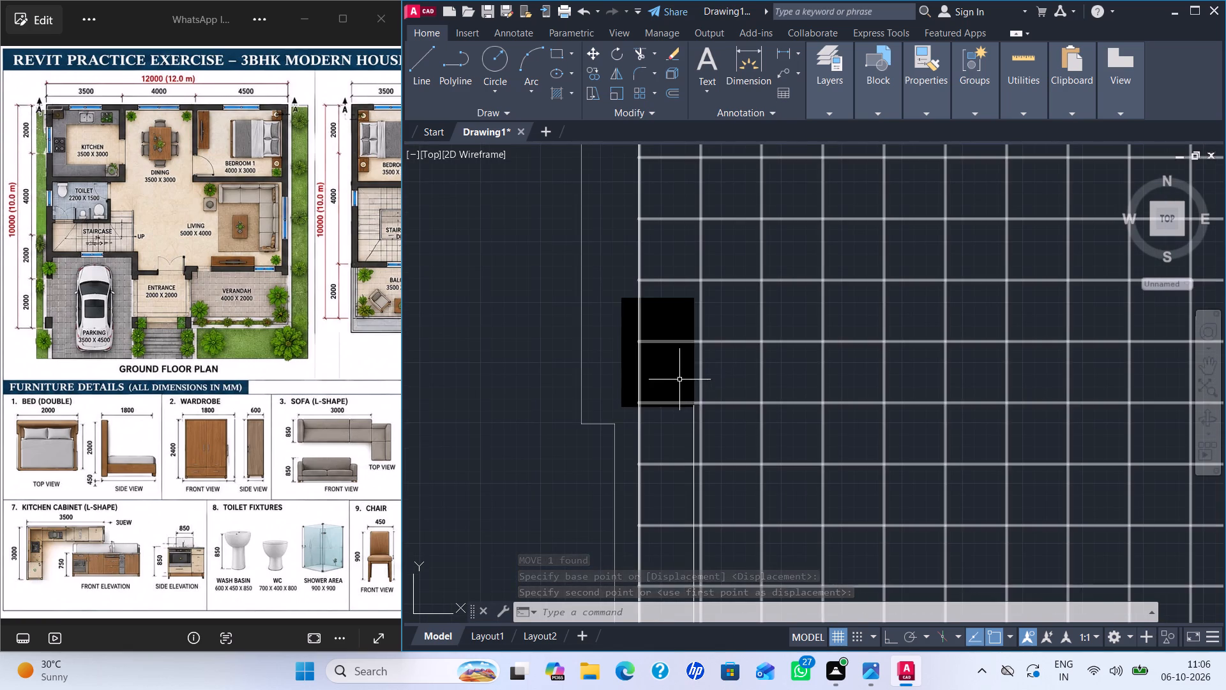
scroll(704, 406, "up", 3)
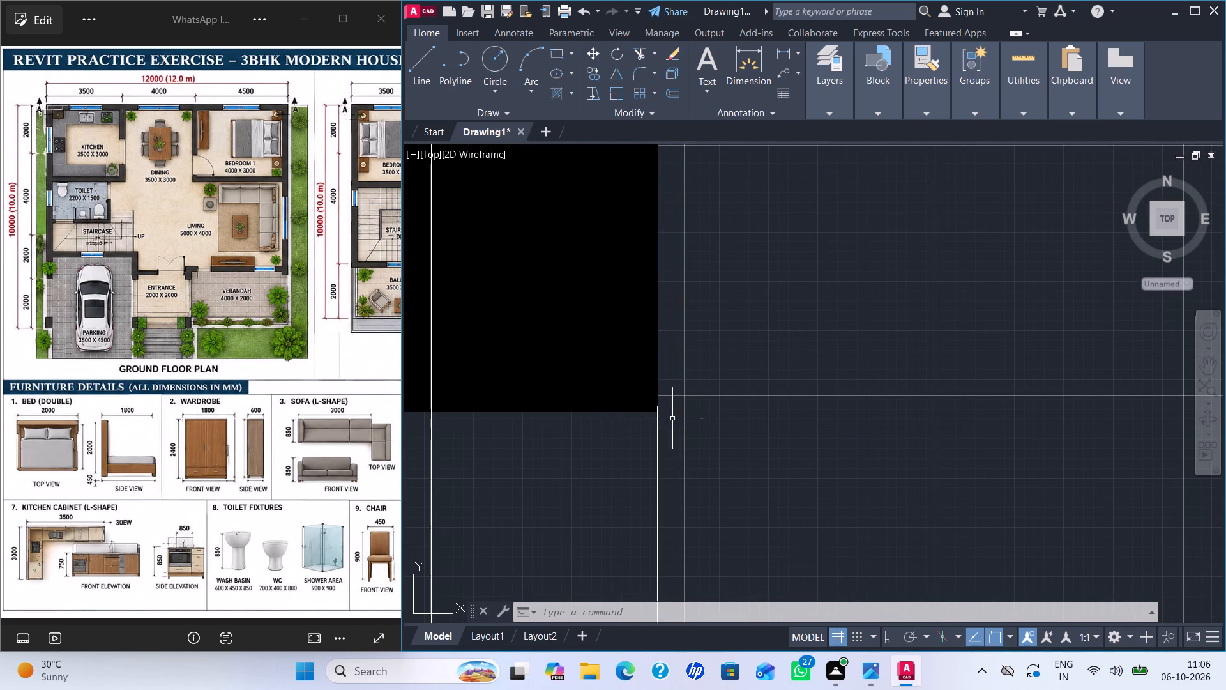
left_click(658, 371)
scroll(666, 401, "down", 7)
scroll(715, 417, "up", 2)
key("Escape")
key("Escape")
key("Escape")
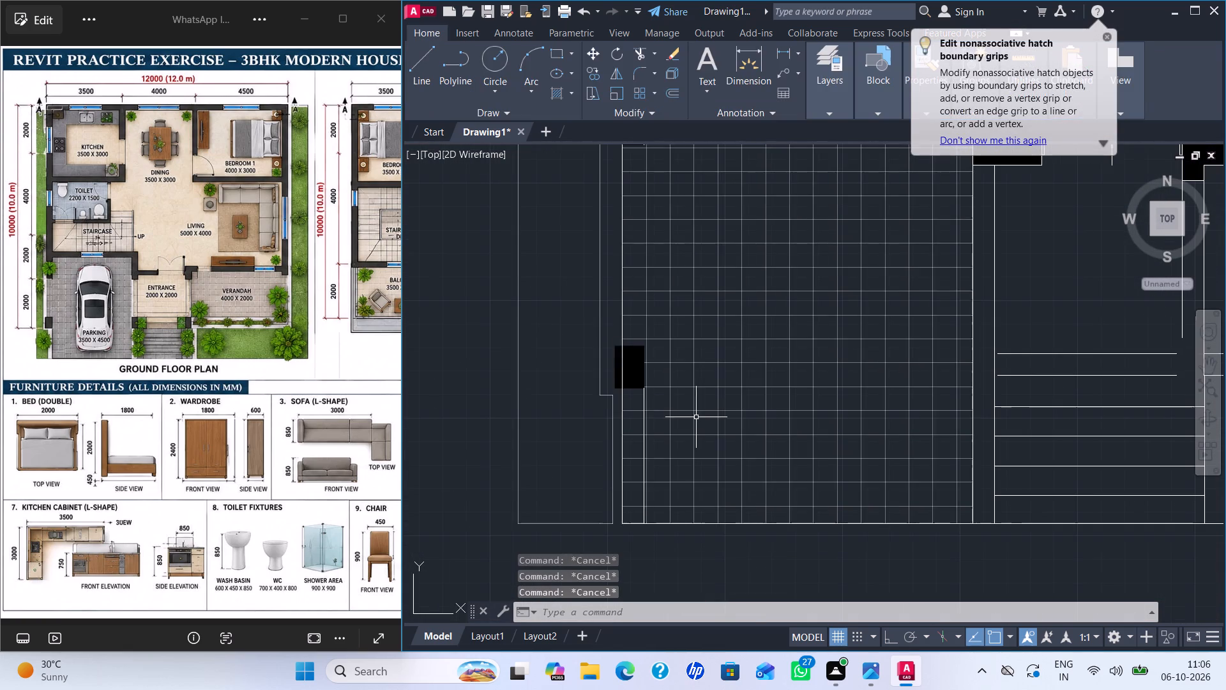
left_click(622, 373)
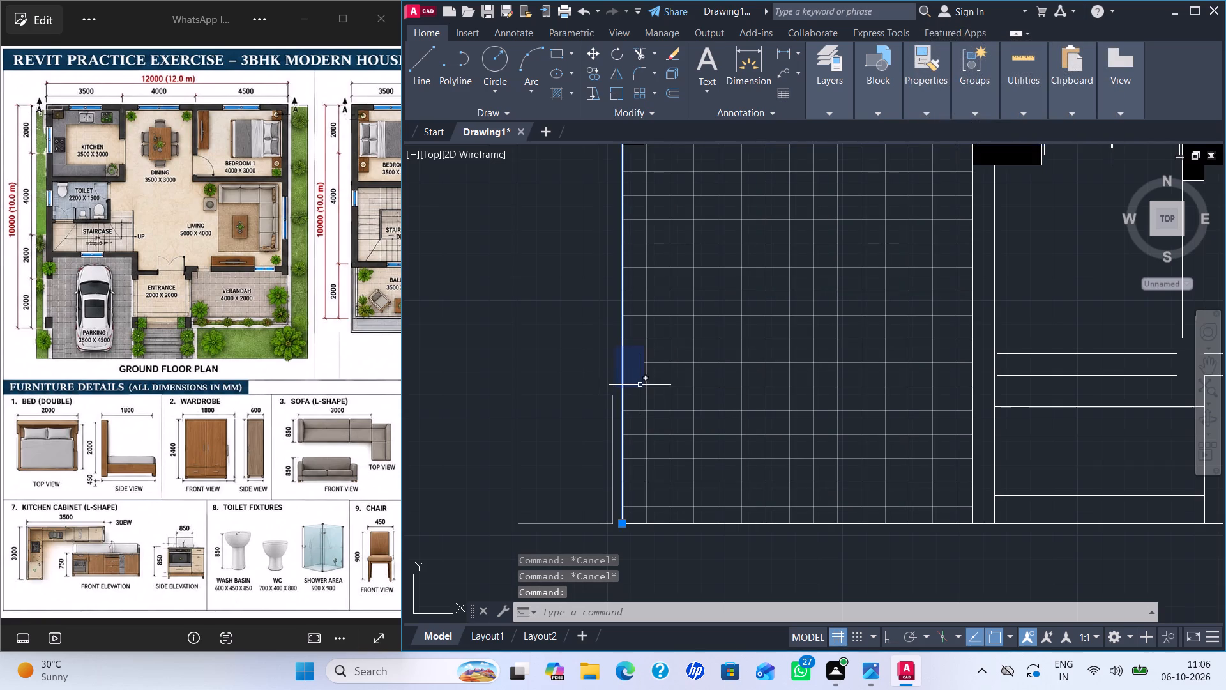
key("Escape")
key("Escape")
scroll(643, 390, "down", 2)
scroll(731, 425, "up", 2)
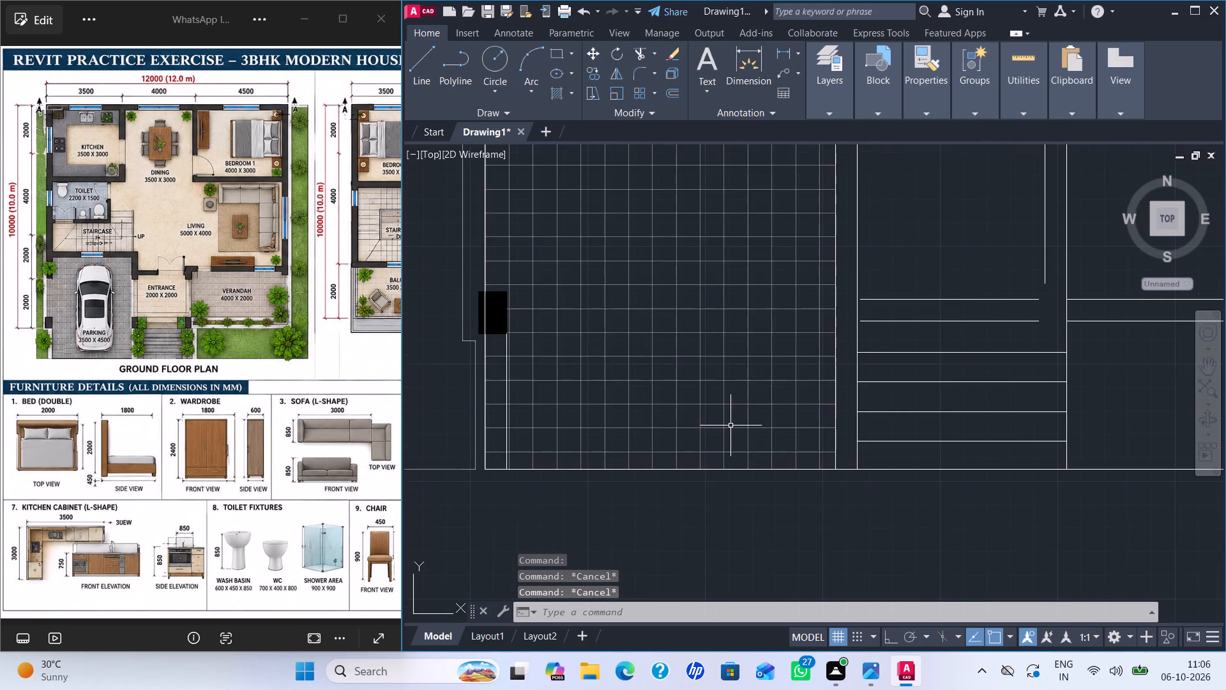
scroll(706, 411, "down", 2)
scroll(689, 398, "up", 2)
middle_click_drag(677, 406, 650, 489)
scroll(649, 457, "down", 2)
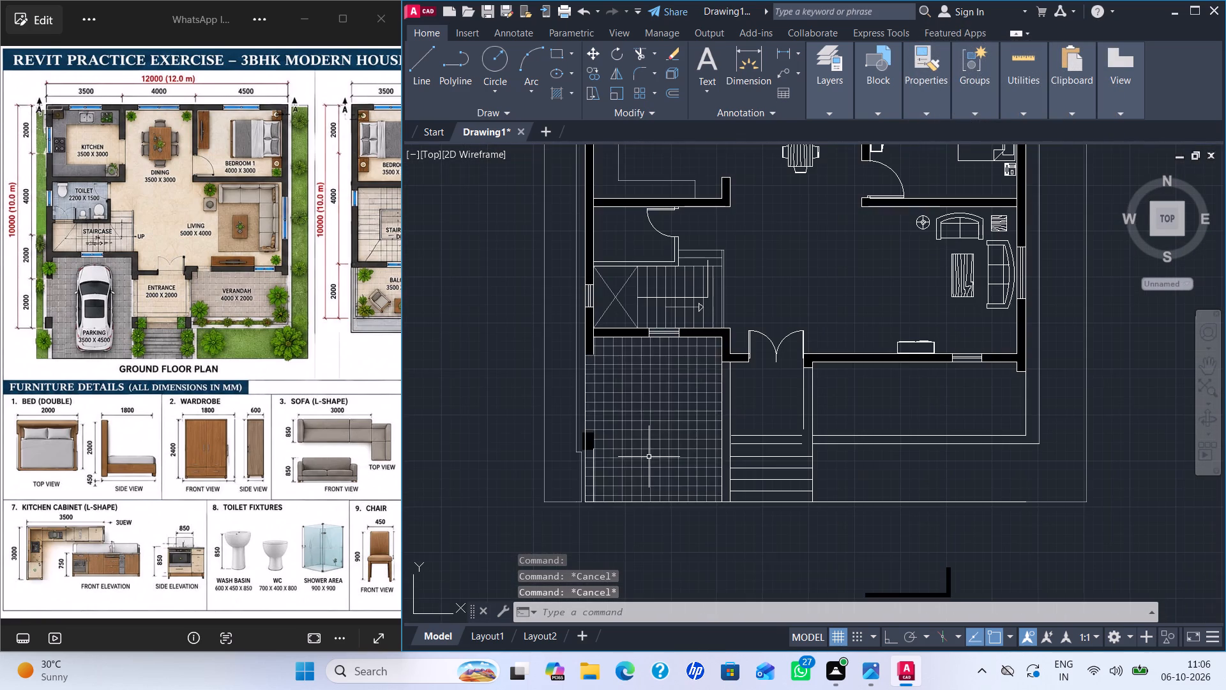
scroll(665, 464, "up", 1)
Delete the solid hatch of the parking's outer side wall and column.
key("Escape")
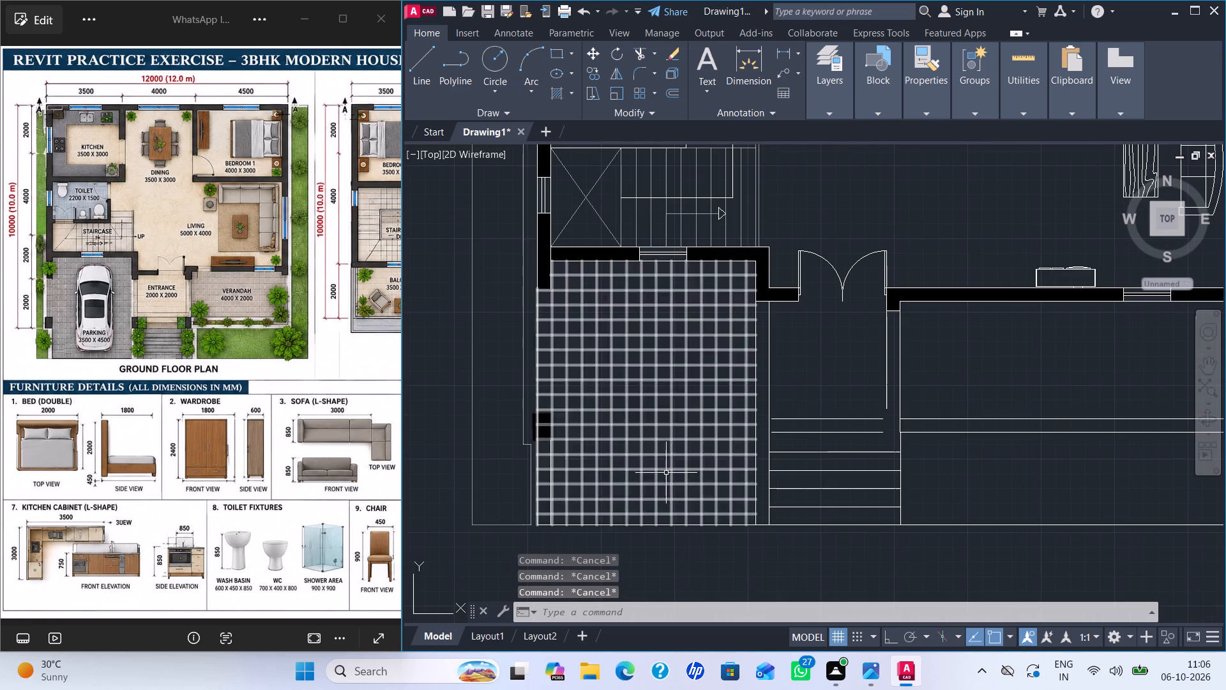
key("Escape")
left_click(533, 423)
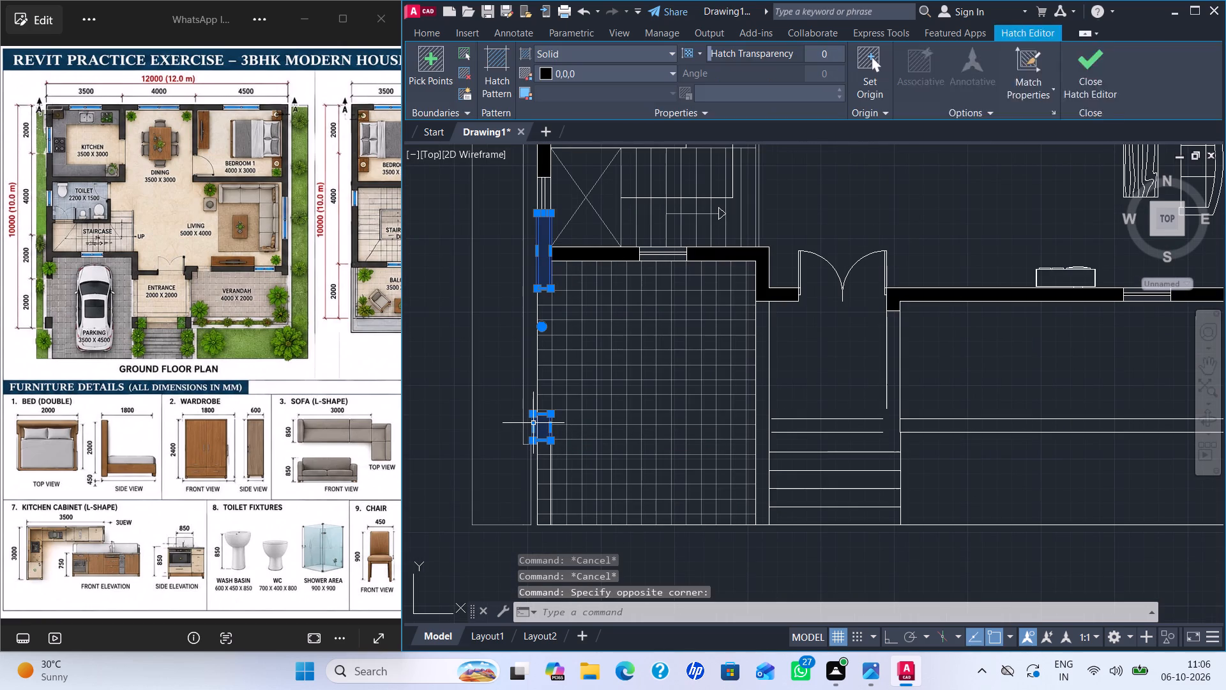
key("Delete")
Hatch the parking floor with a solid fill in colour 199,200,202 at transparency 76, over the square grid.
scroll(554, 425, "down", 1)
scroll(629, 458, "up", 1)
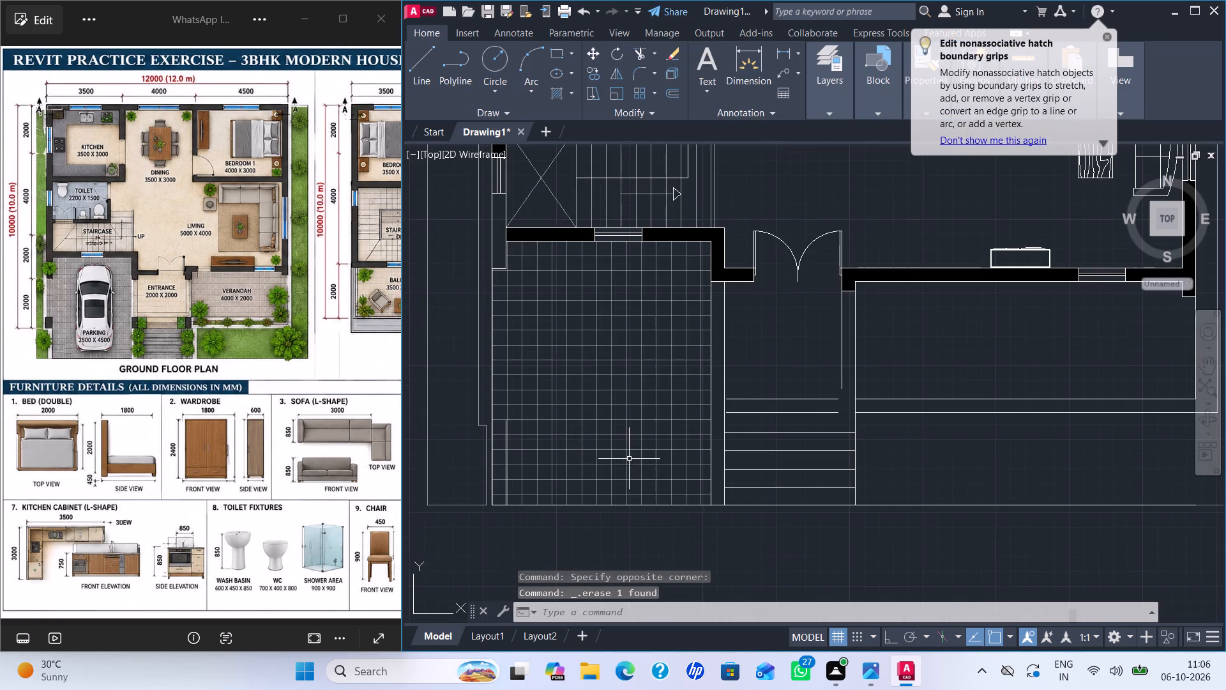
scroll(623, 461, "down", 1)
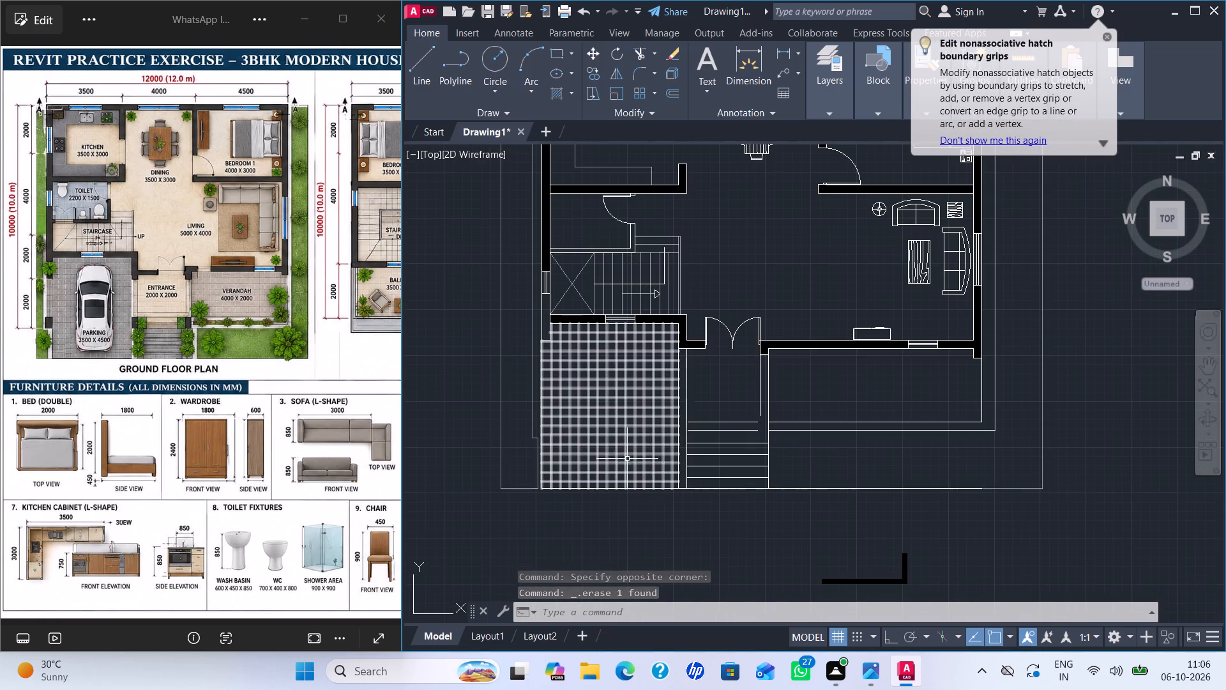
key("h")
key("Return")
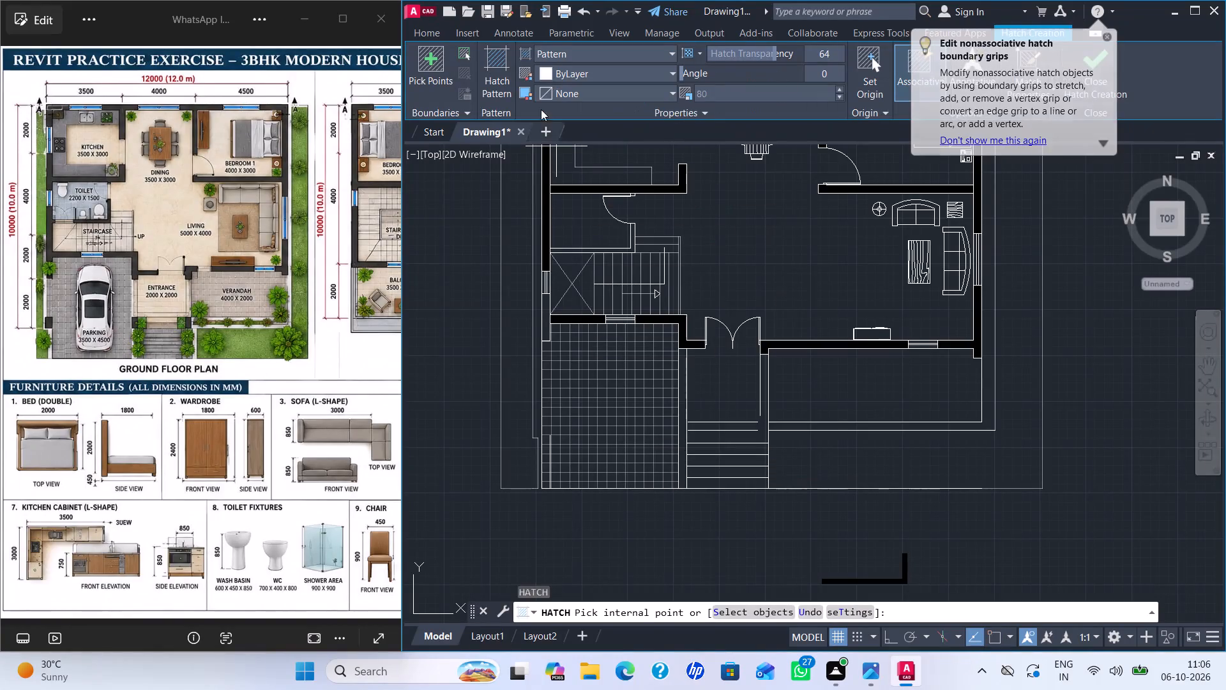
left_click(506, 72)
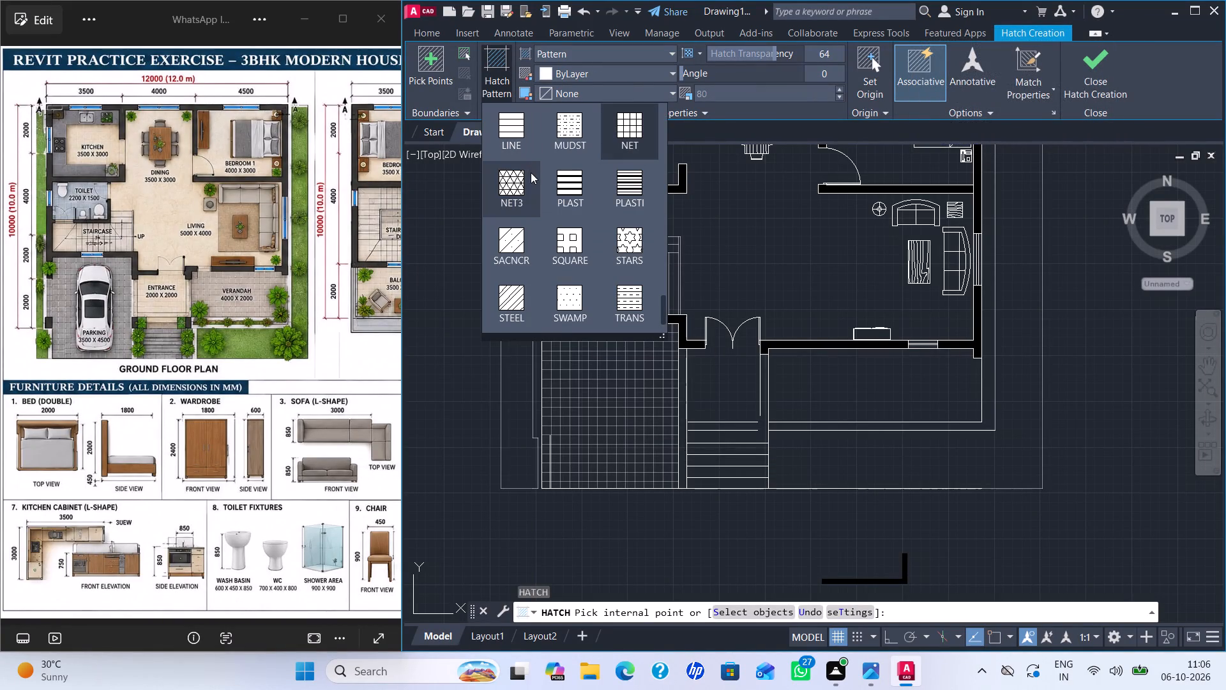
scroll(554, 210, "up", 10)
scroll(517, 134, "up", 4)
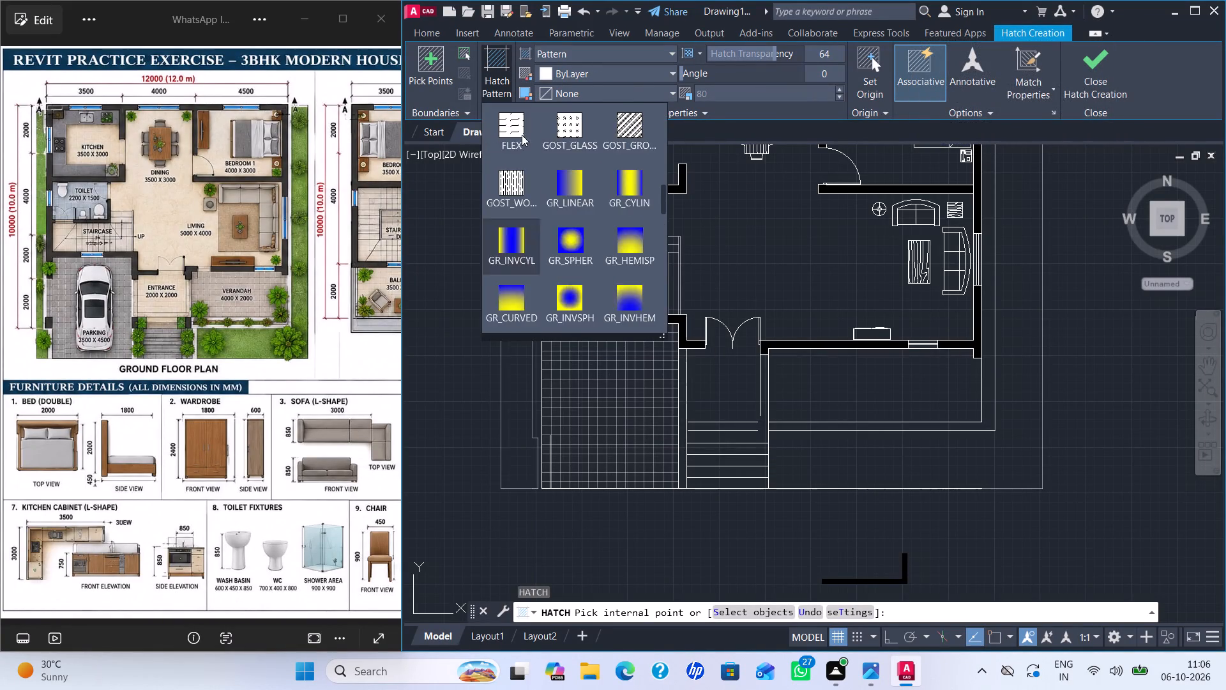
scroll(522, 130, "up", 18)
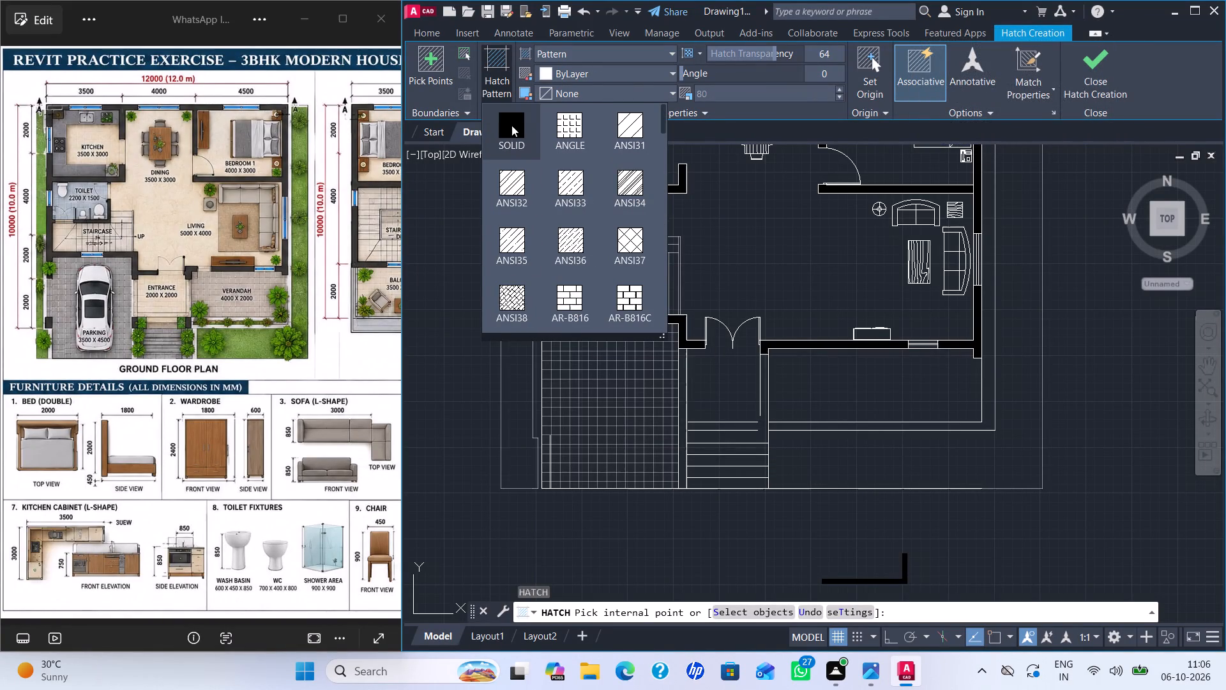
left_click(510, 126)
left_click(546, 70)
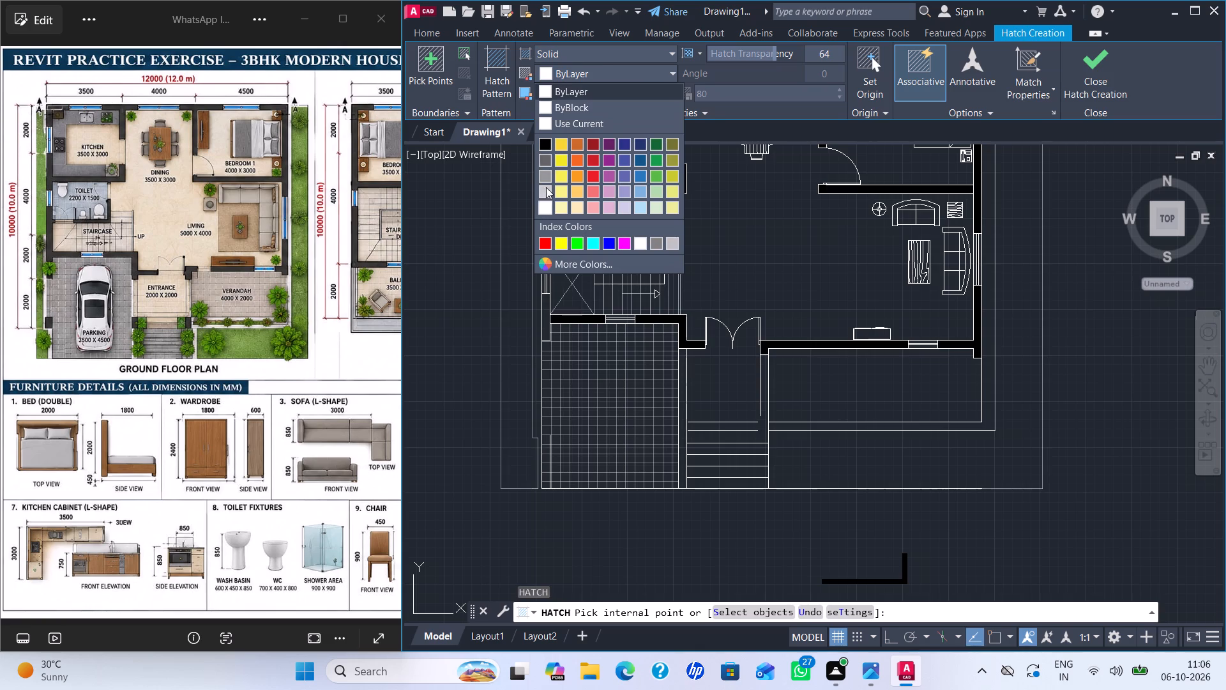
left_click(546, 187)
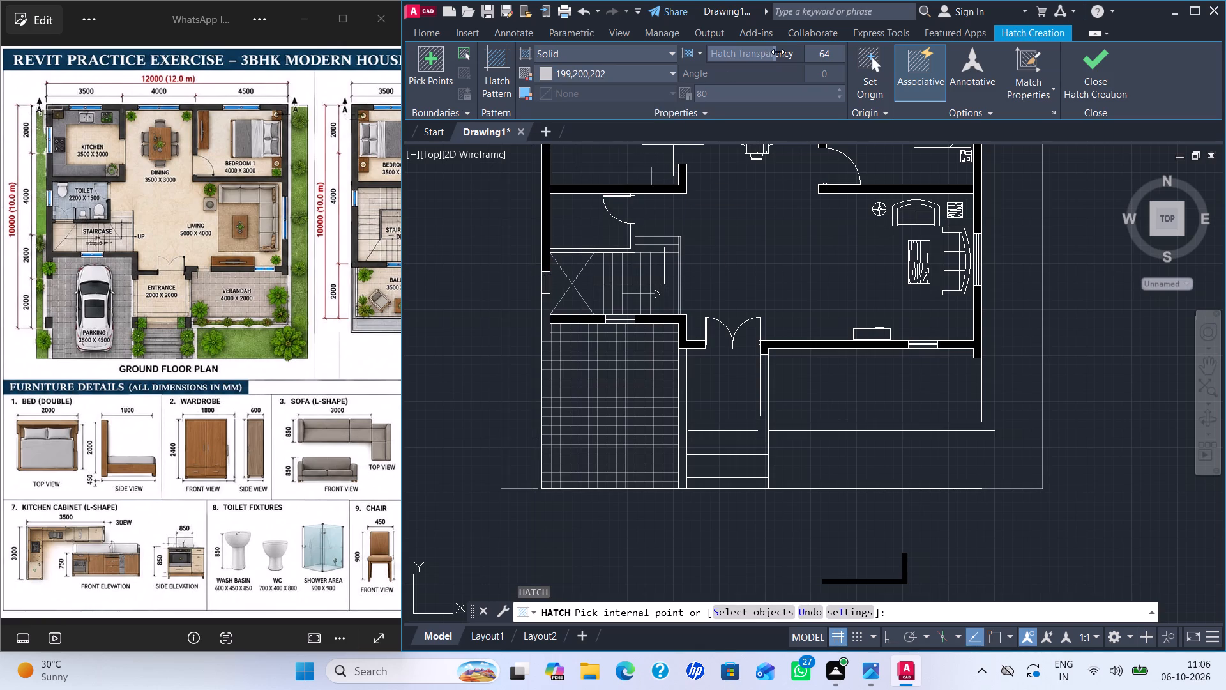
left_click_drag(778, 52, 812, 53)
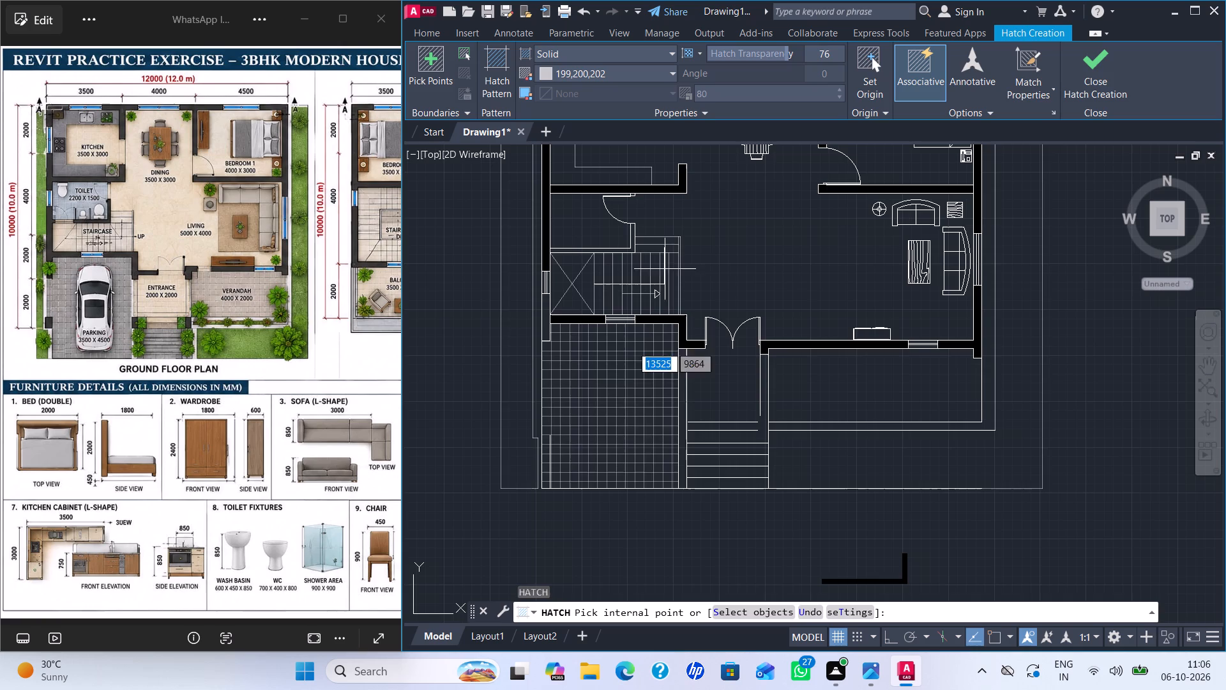
left_click(609, 433)
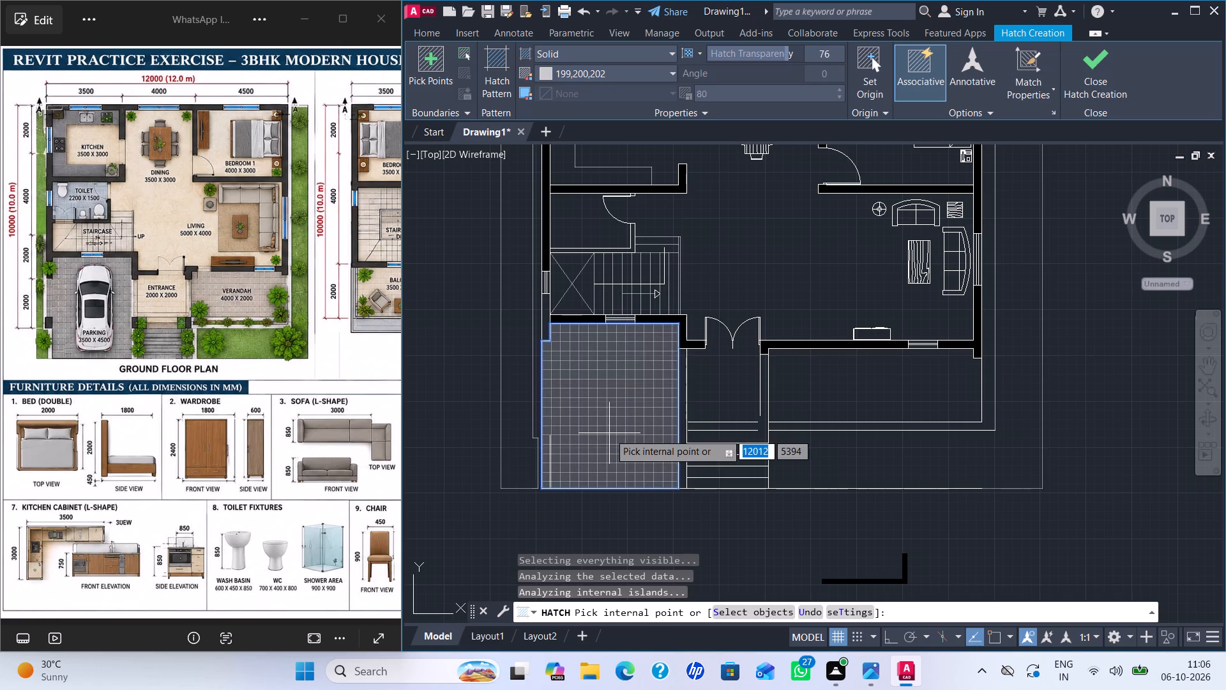
key("Return")
Inspect the parking floor's solid fill and inner edge line, and view the toilet and staircase area.
scroll(807, 527, "down", 1)
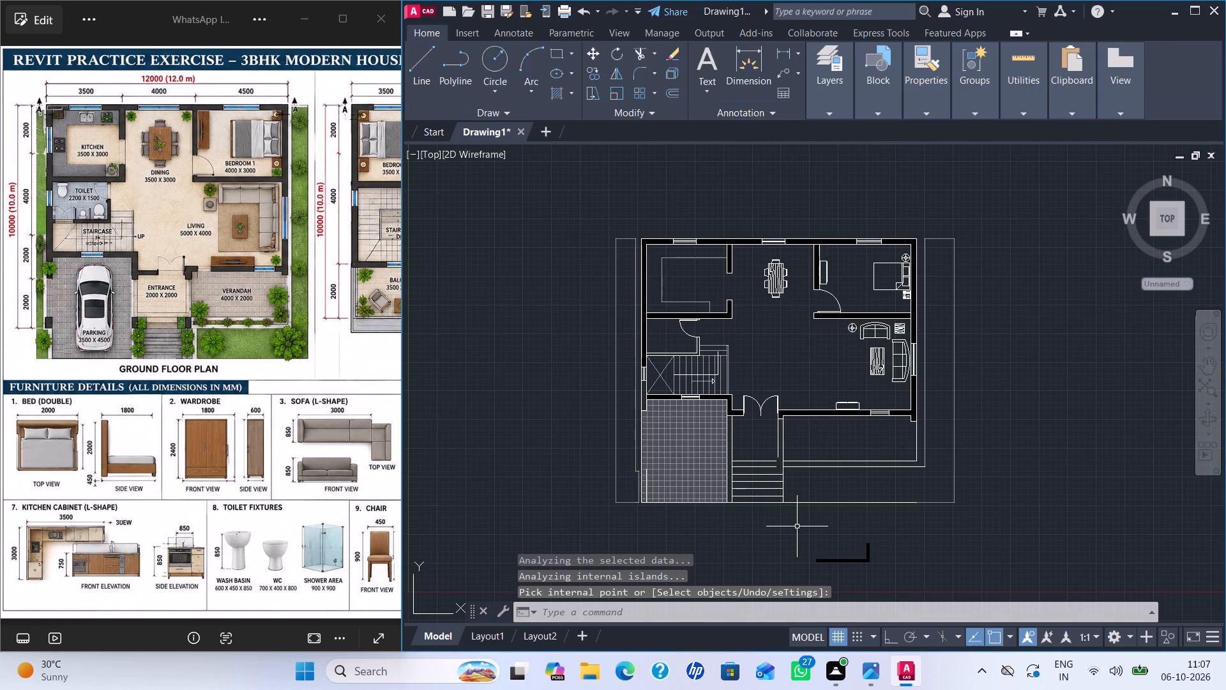
scroll(797, 526, "up", 1)
scroll(796, 527, "down", 2)
scroll(806, 528, "up", 1)
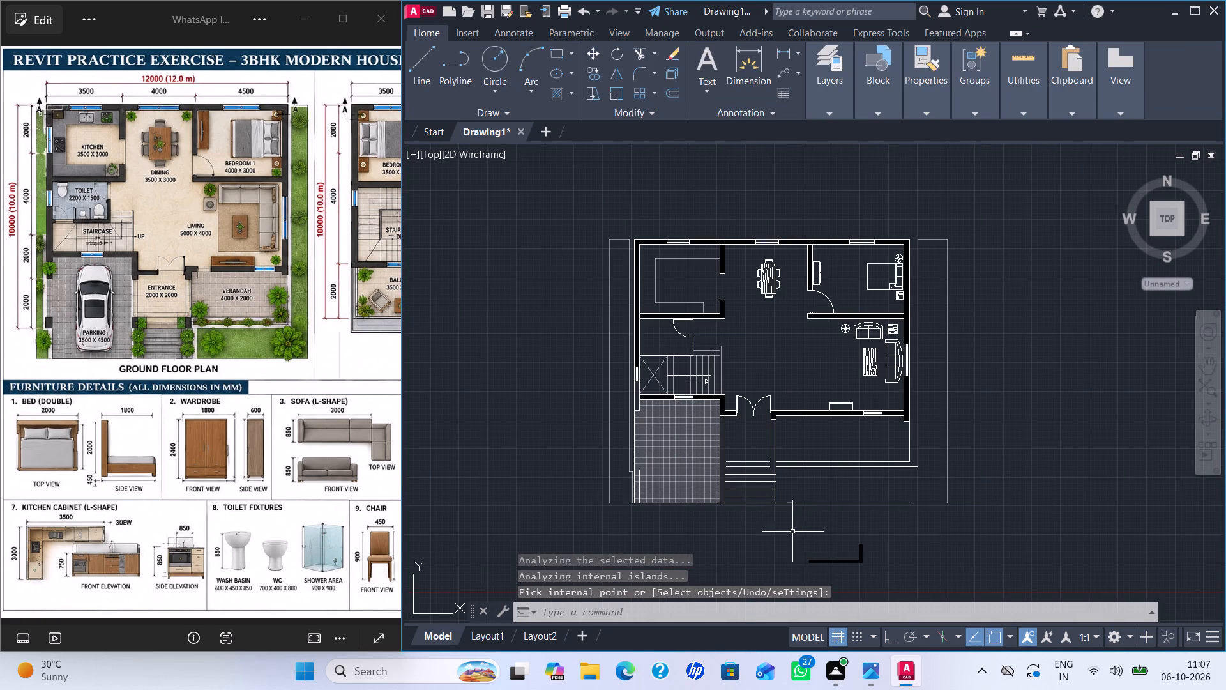
scroll(705, 500, "up", 2)
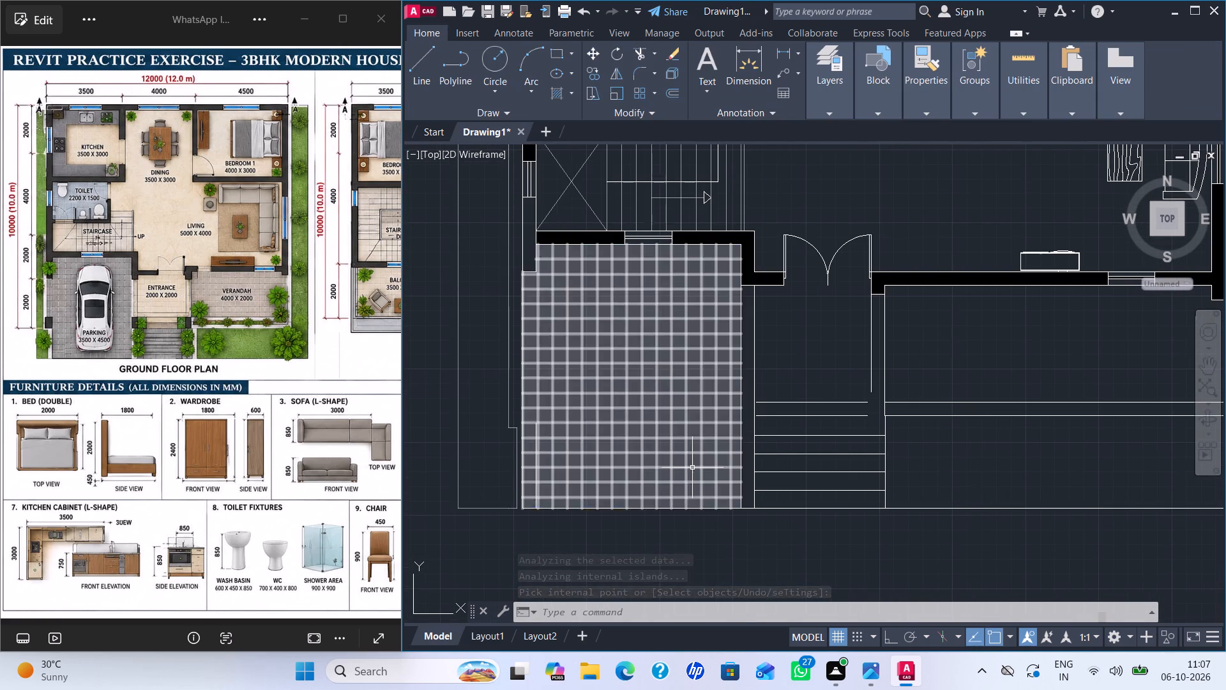
left_click(688, 468)
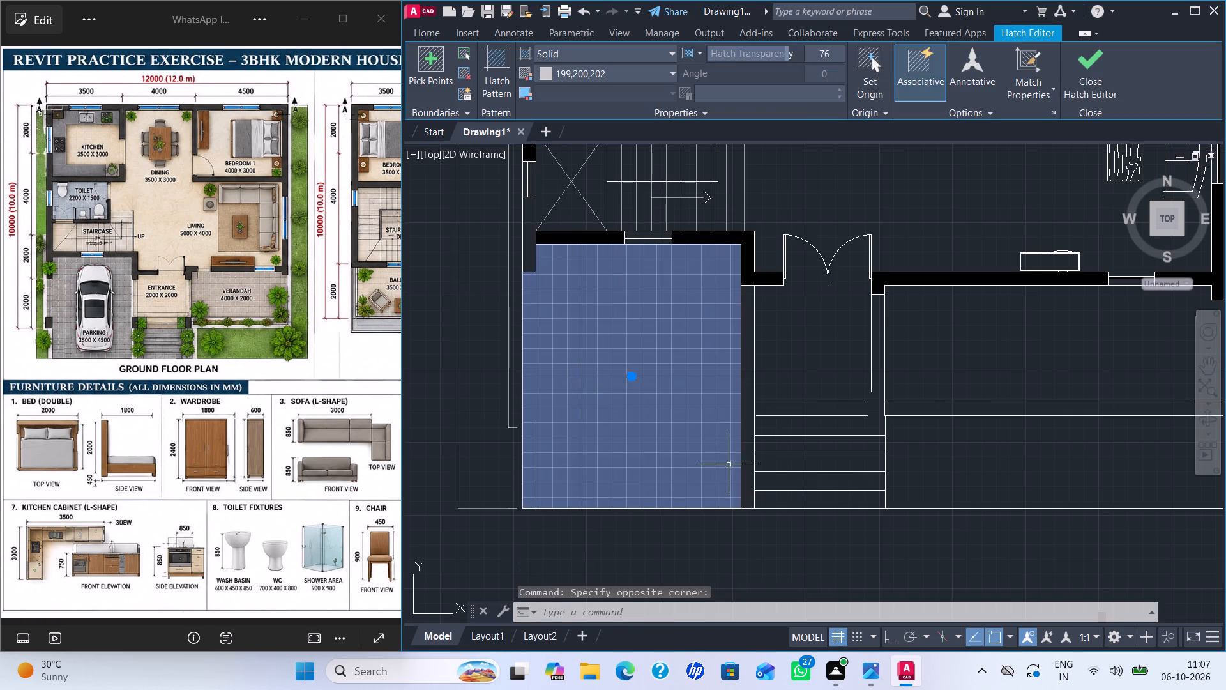
left_click(740, 362)
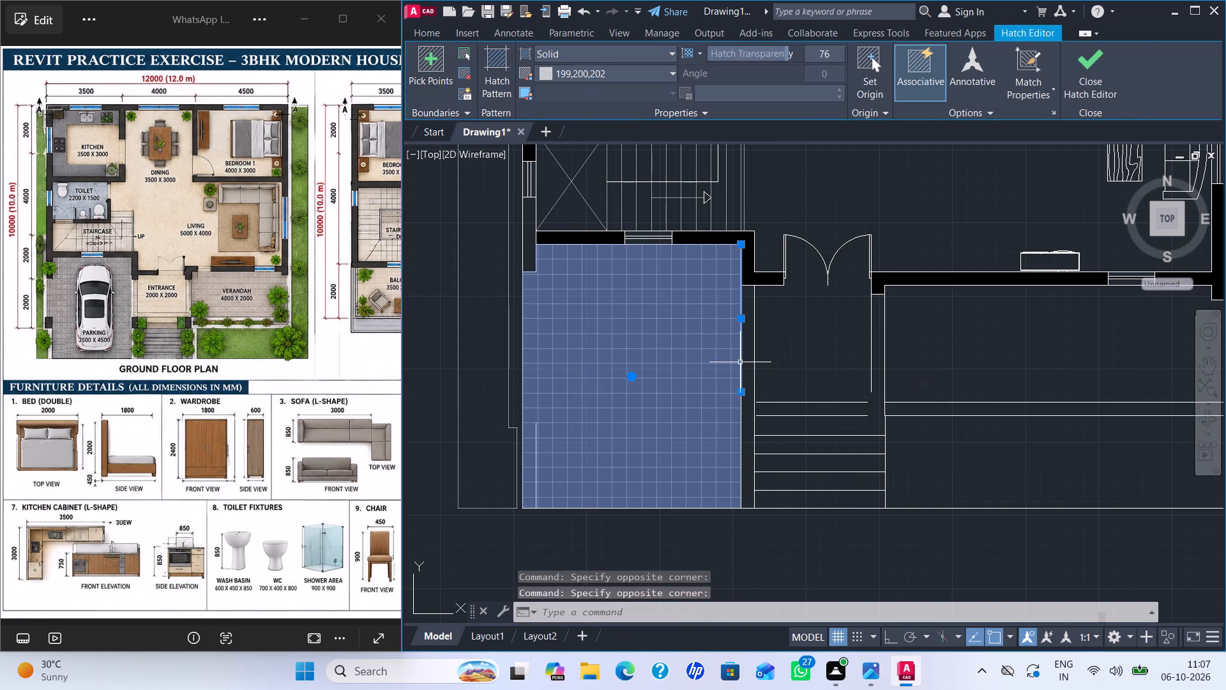
key("Escape")
key("Escape")
left_click(731, 372)
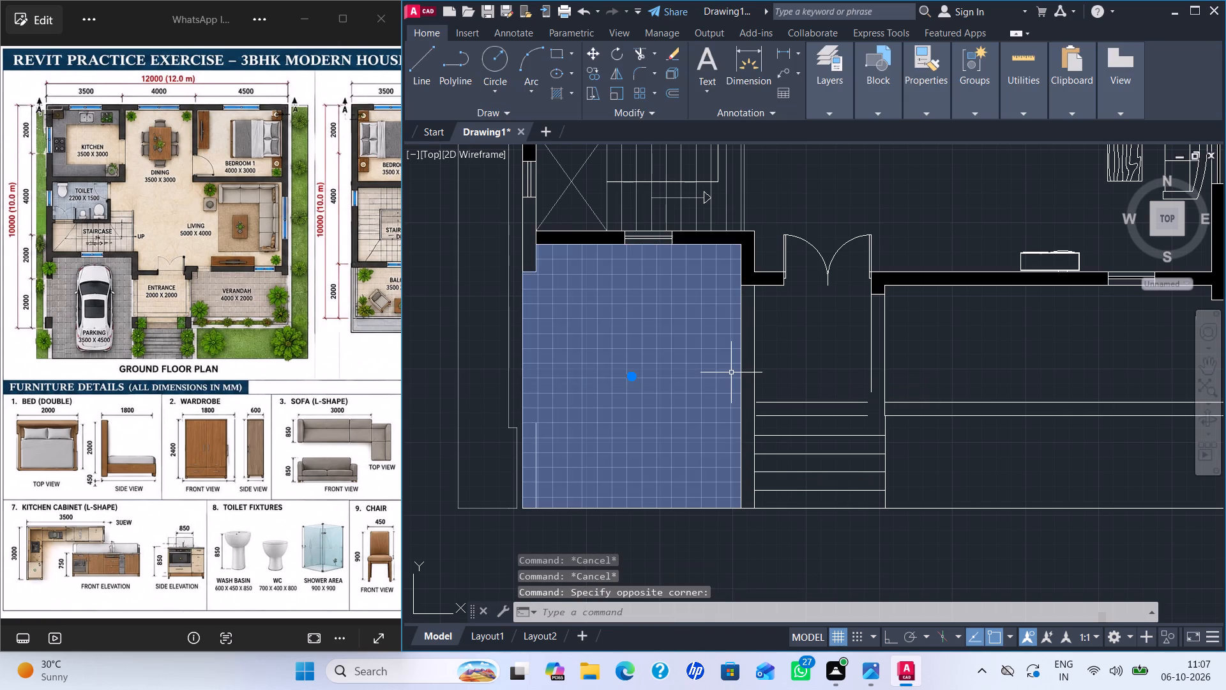
key("Escape")
key("Escape")
key("Escape")
key("Escape")
scroll(723, 427, "down", 2)
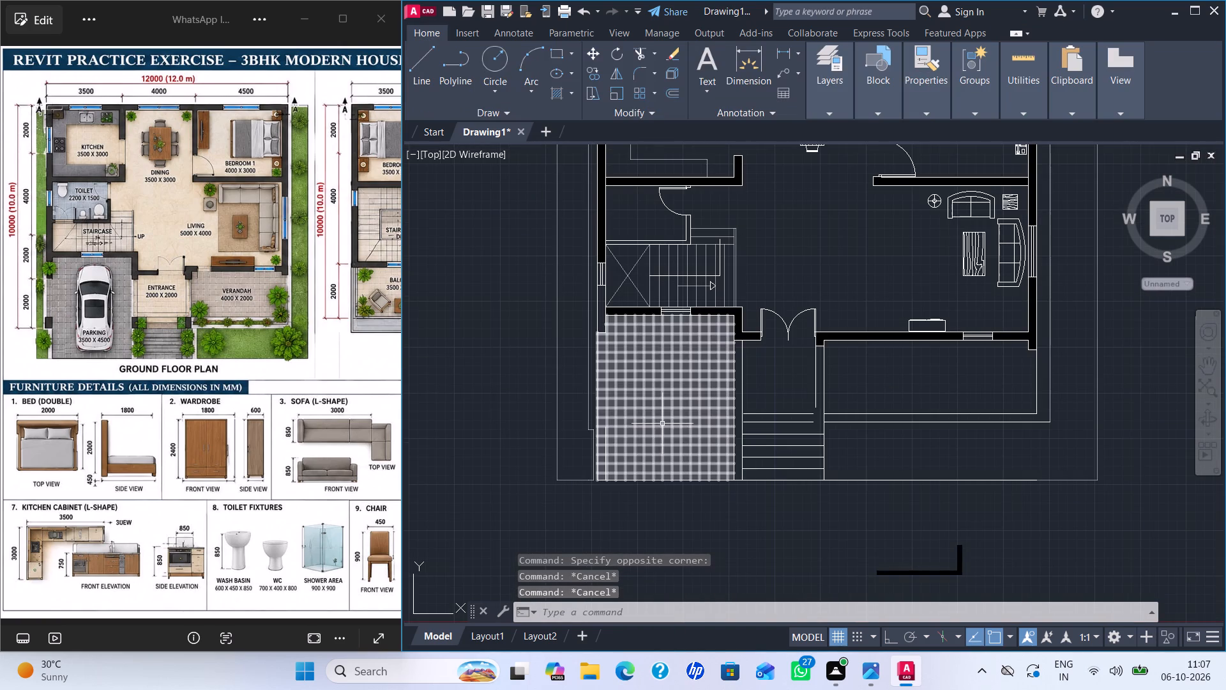
middle_click_drag(664, 420, 635, 507)
scroll(611, 286, "up", 2)
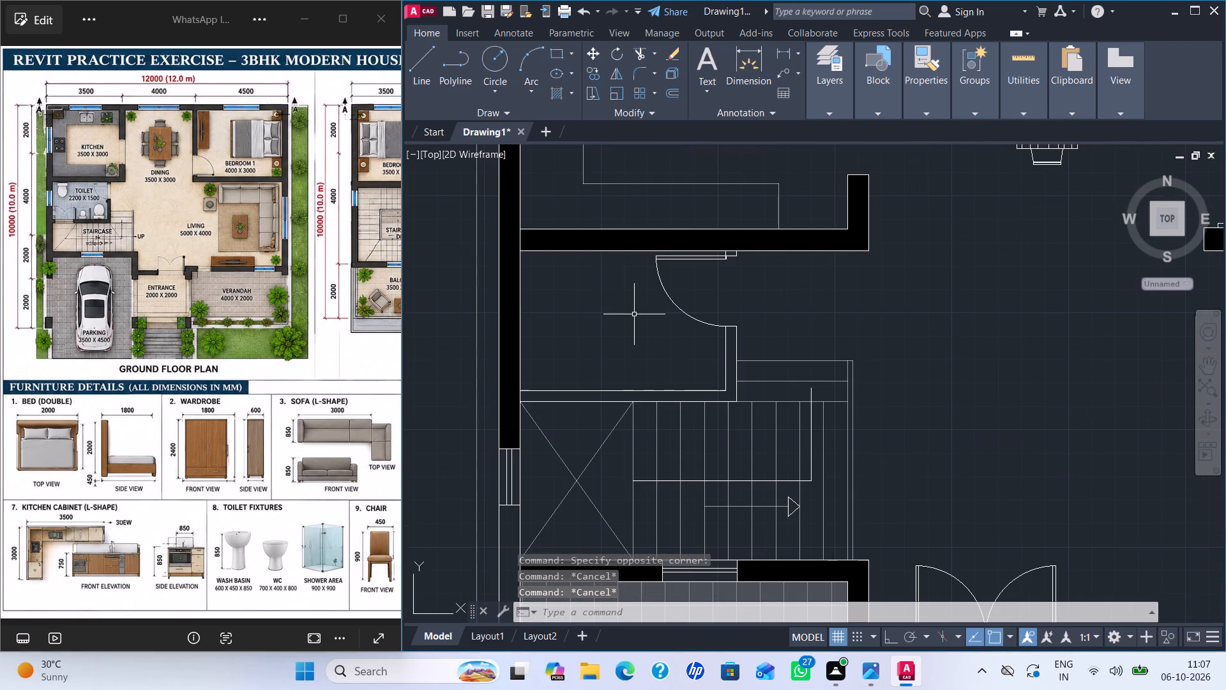
scroll(633, 329, "down", 2)
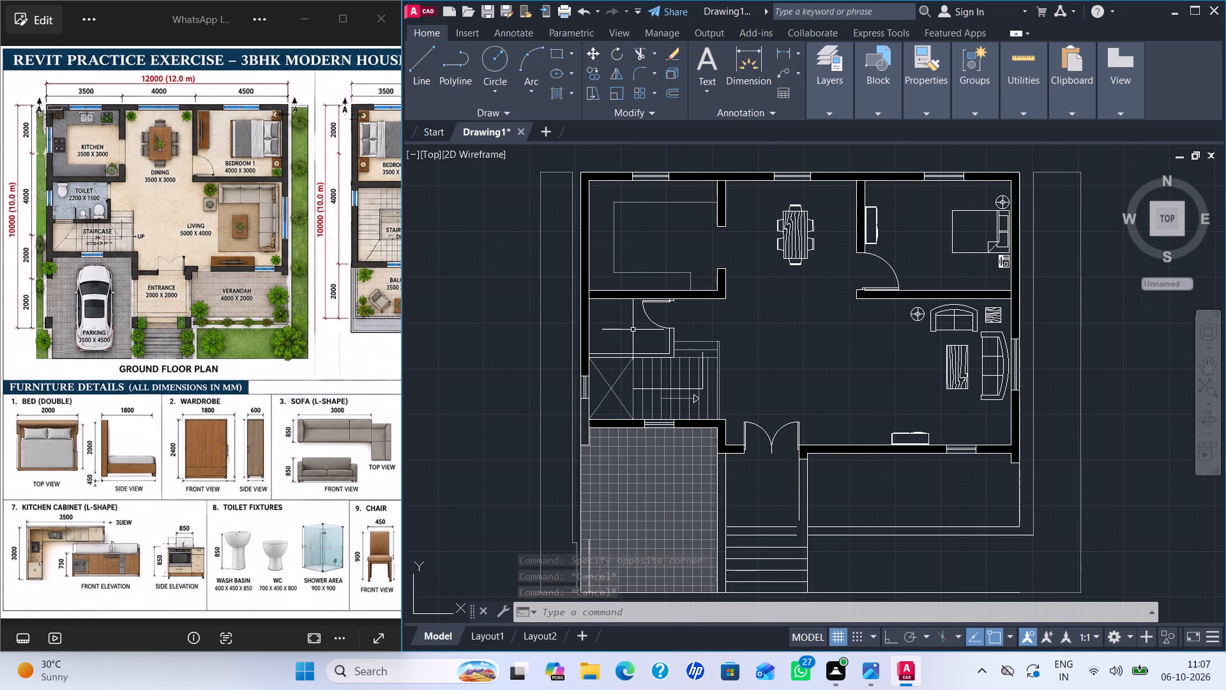
Delete the stray L-shaped solid hatch lying below the plan, outside the front boundary line.
scroll(630, 336, "up", 1)
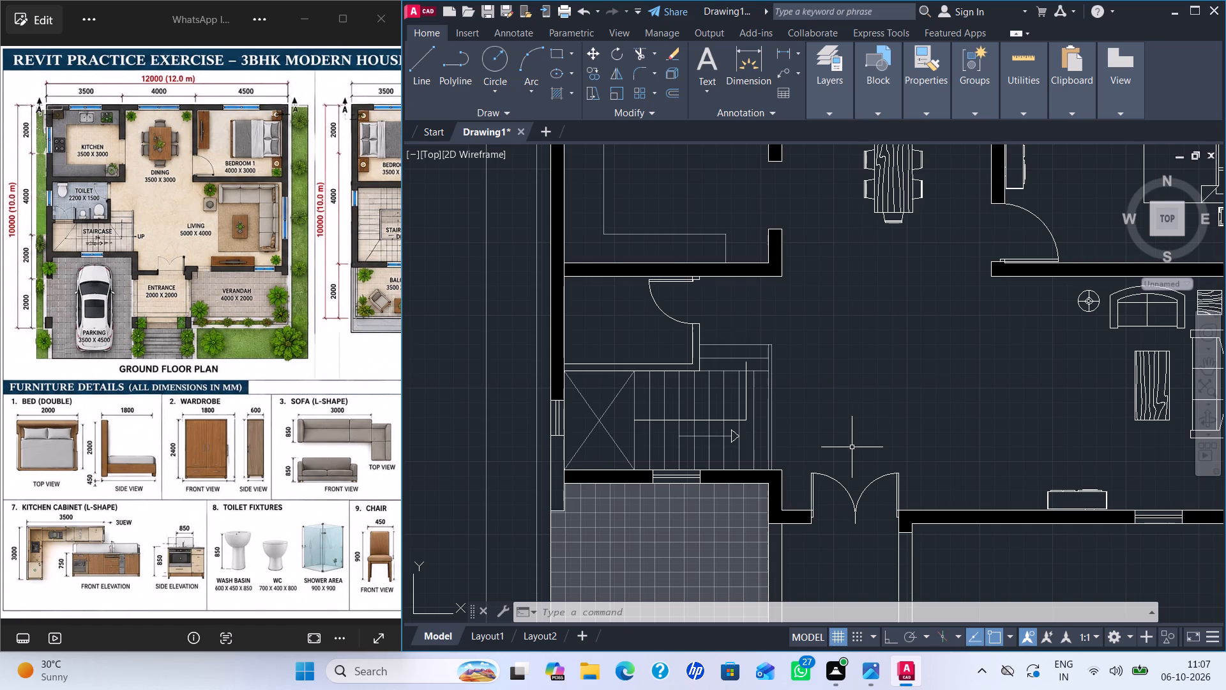
scroll(845, 447, "down", 2)
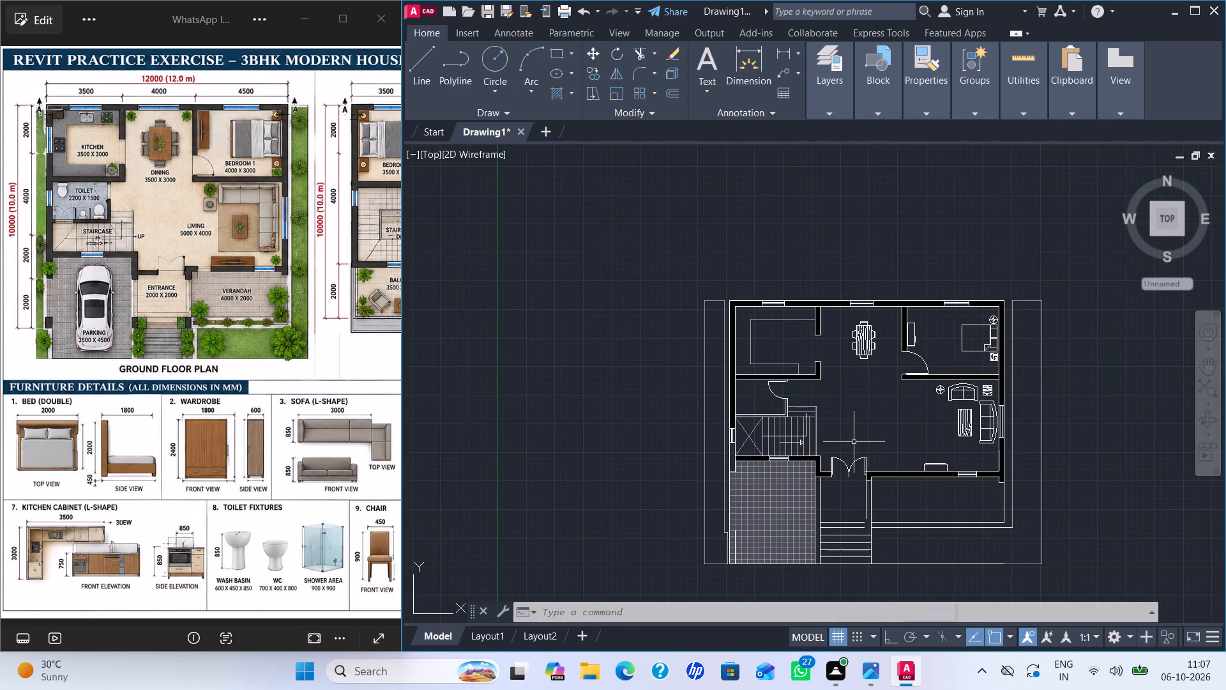
scroll(854, 441, "up", 1)
middle_click_drag(849, 442, 856, 346)
scroll(666, 492, "up", 2)
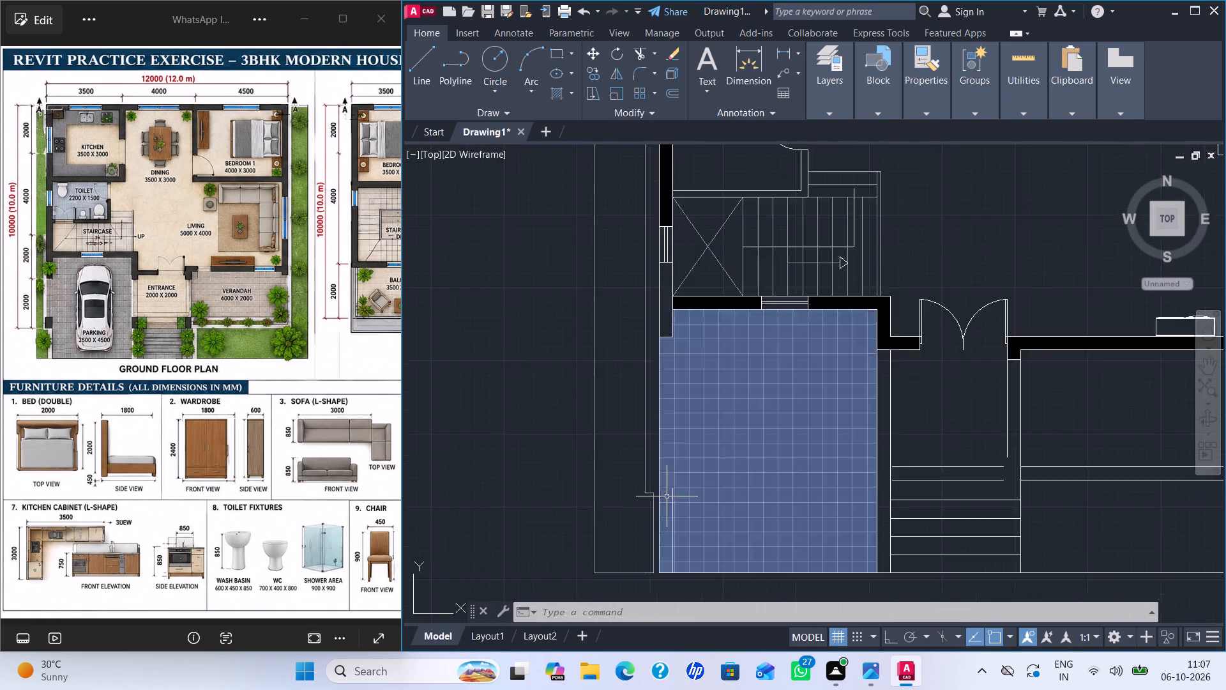
scroll(667, 503, "up", 1)
scroll(564, 417, "down", 2)
scroll(1027, 578, "down", 1)
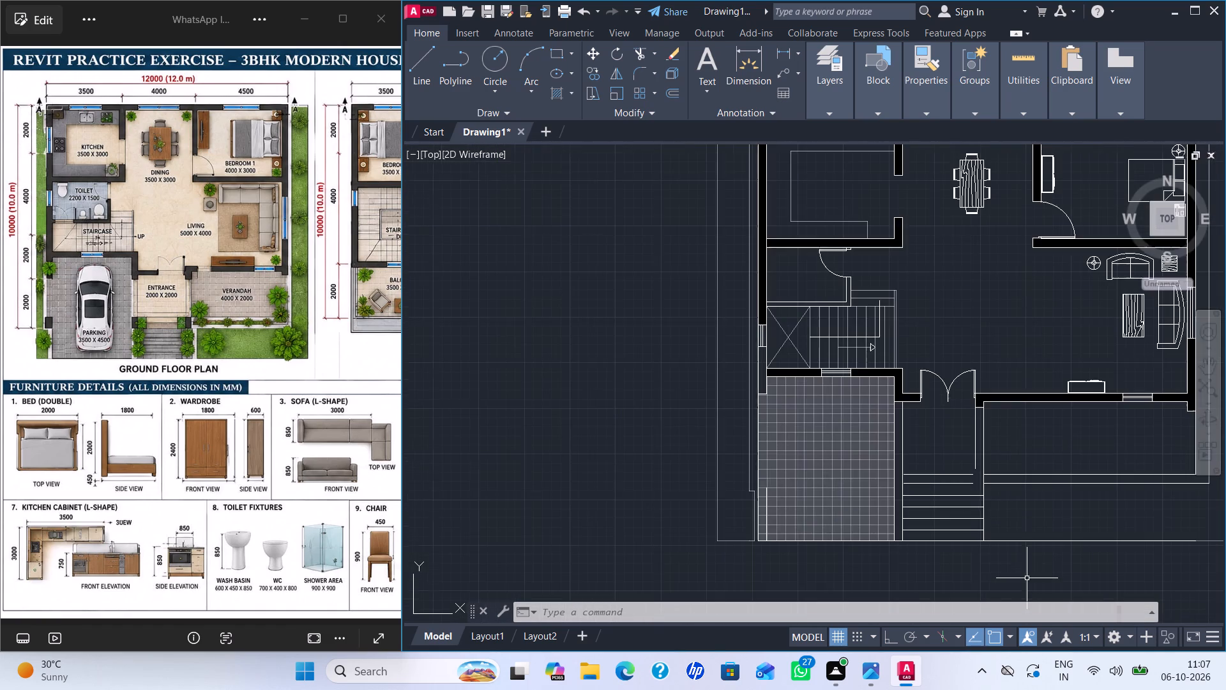
middle_click_drag(1025, 568, 815, 506)
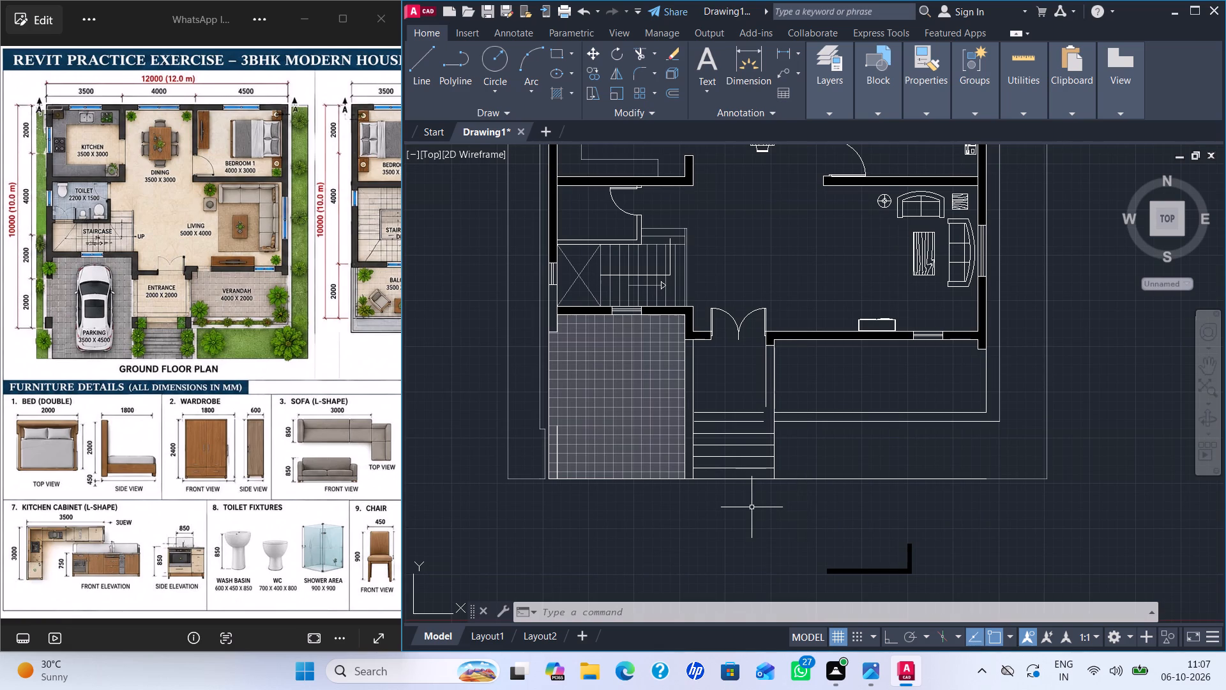
scroll(751, 507, "up", 1)
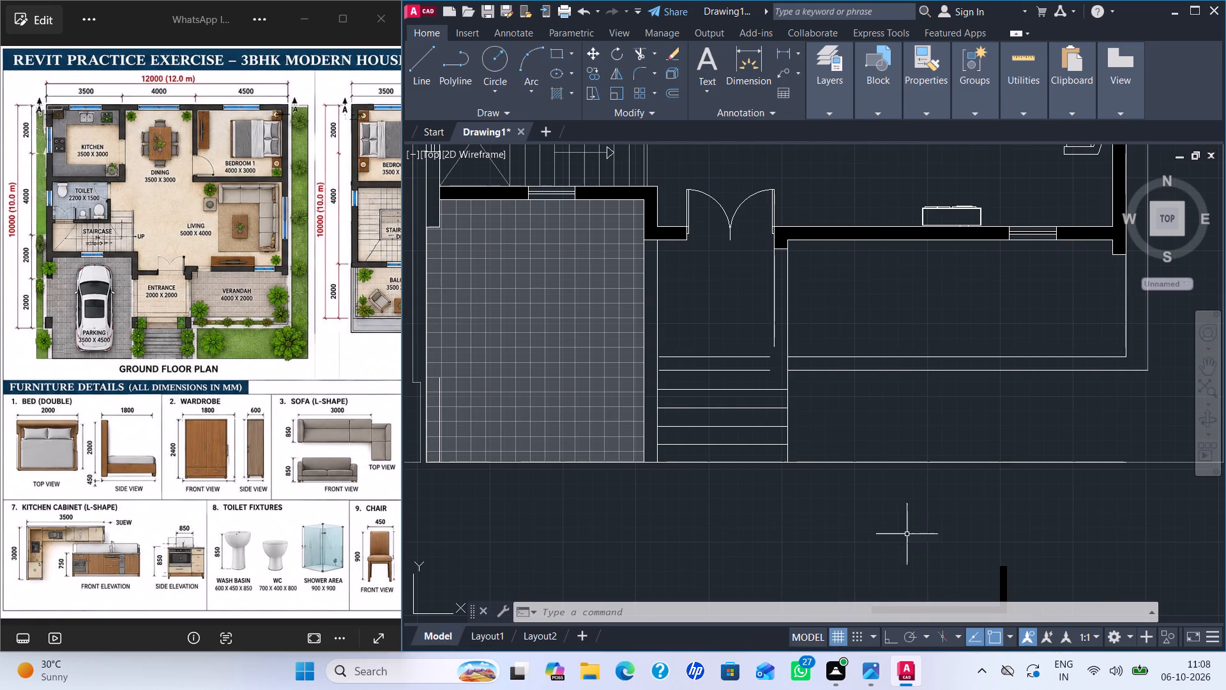
scroll(976, 543, "down", 1)
middle_click_drag(1005, 463, 969, 384)
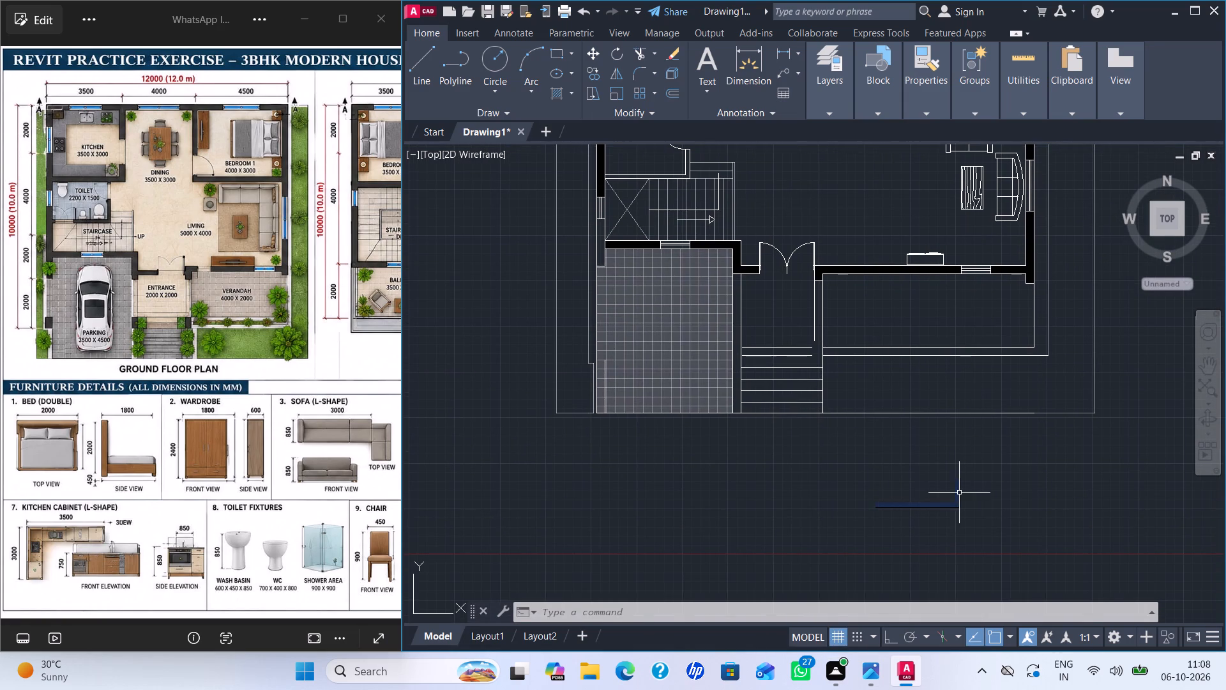
left_click(960, 493)
key("Delete")
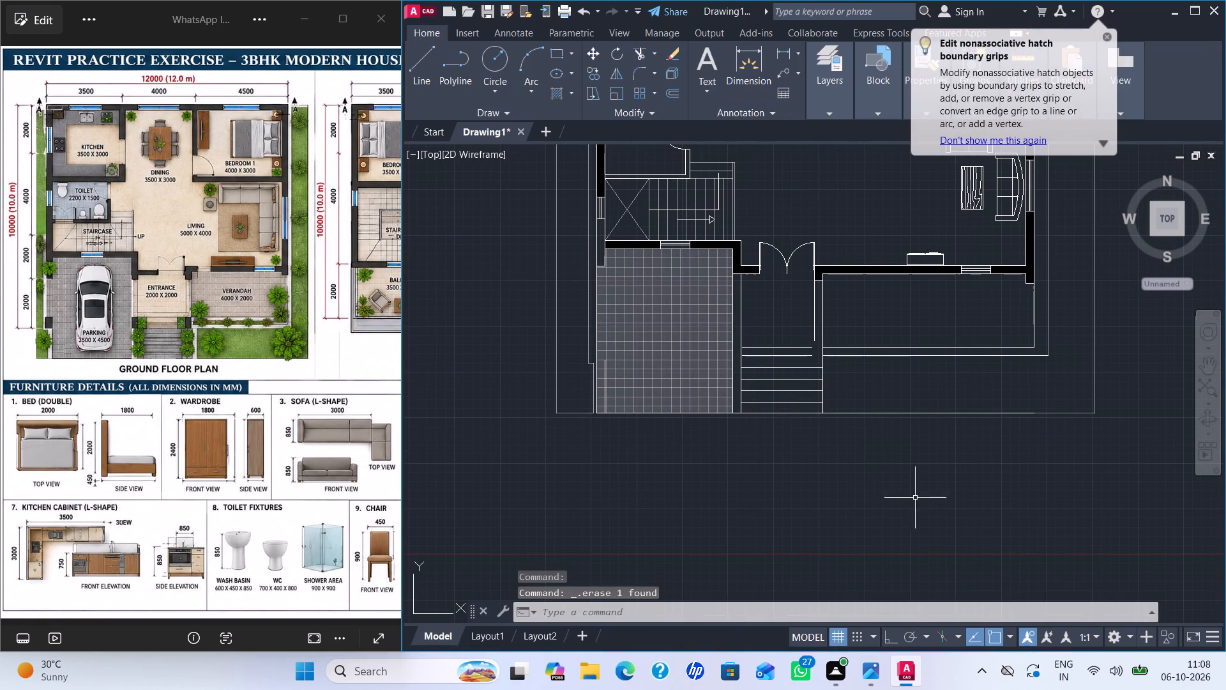
Hatch the toilet floor with a small square tile pattern in colour ByLayer at scale 17.
middle_click_drag(963, 514, 961, 601)
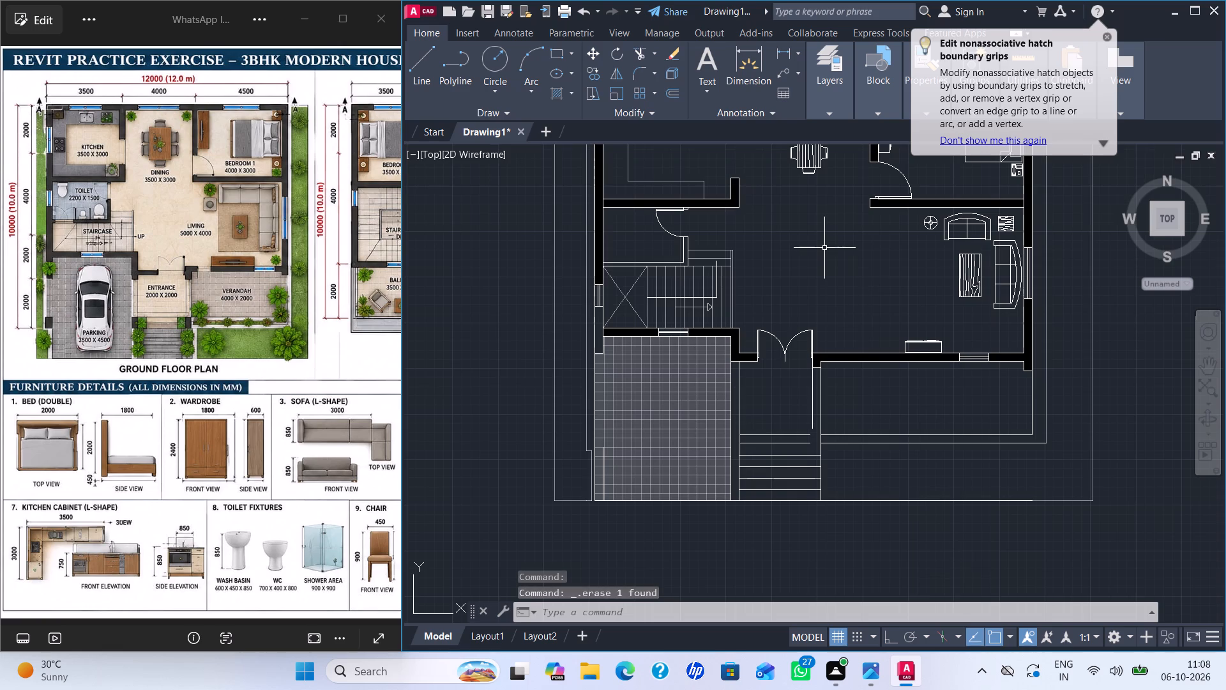
scroll(824, 247, "down", 1)
middle_click_drag(823, 247, 816, 303)
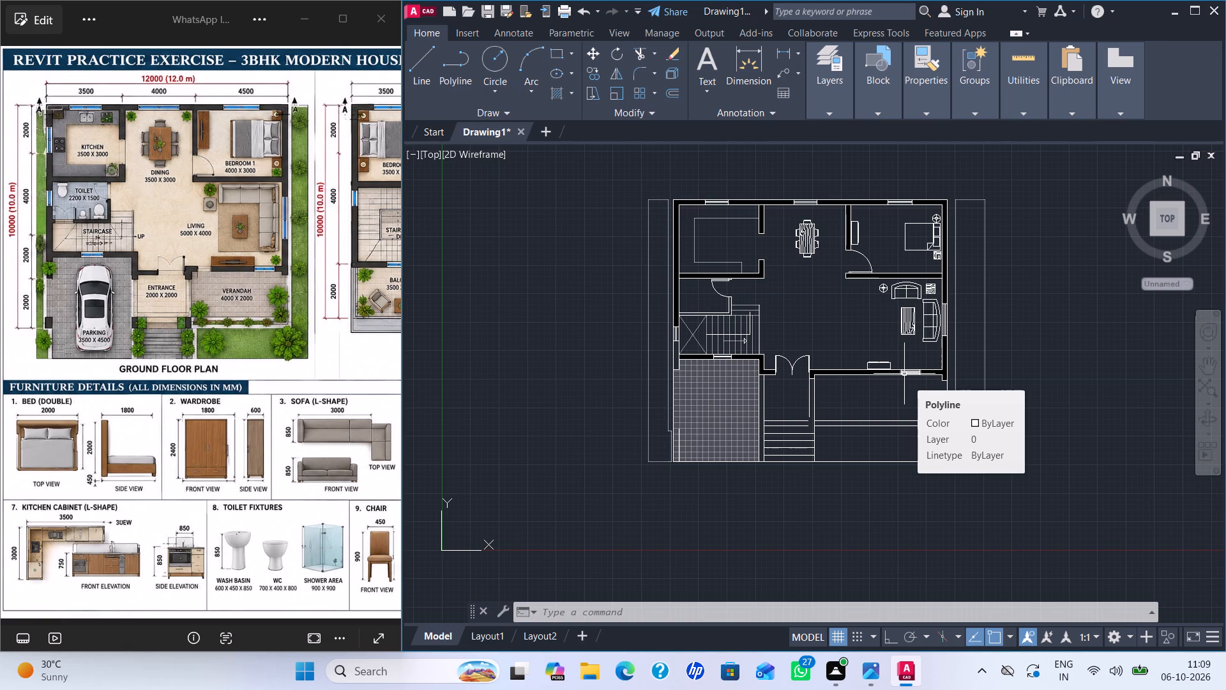
scroll(814, 464, "up", 1)
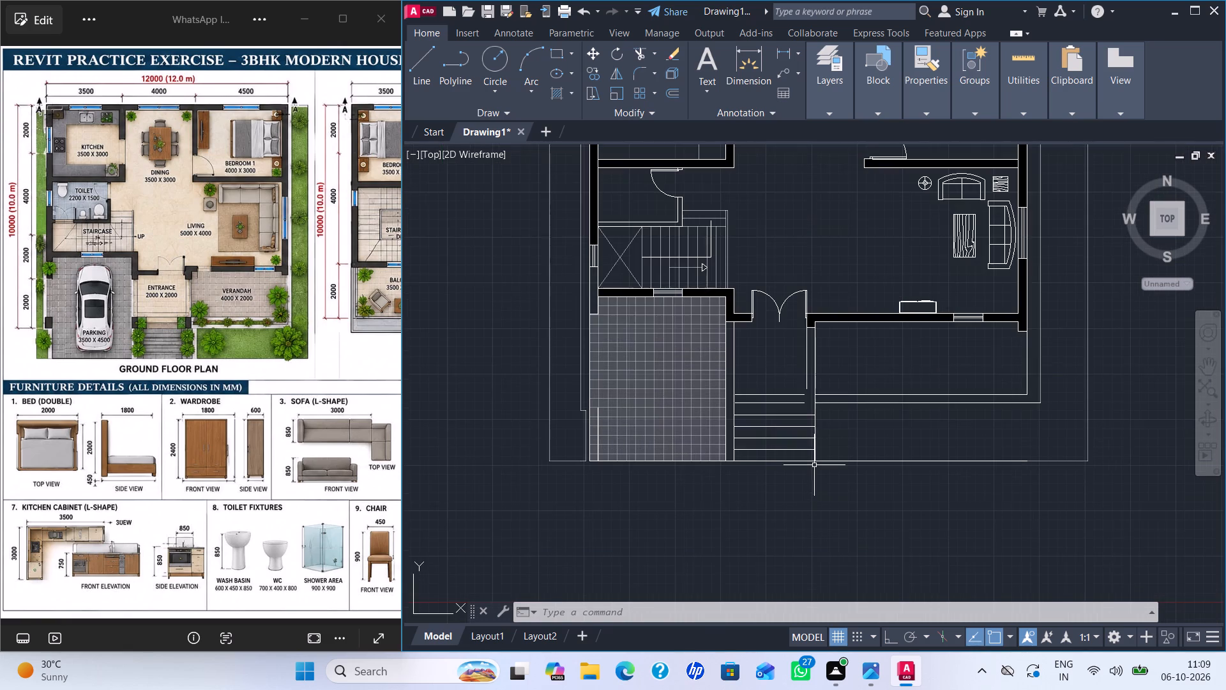
middle_click_drag(793, 372, 793, 465)
scroll(663, 335, "up", 1)
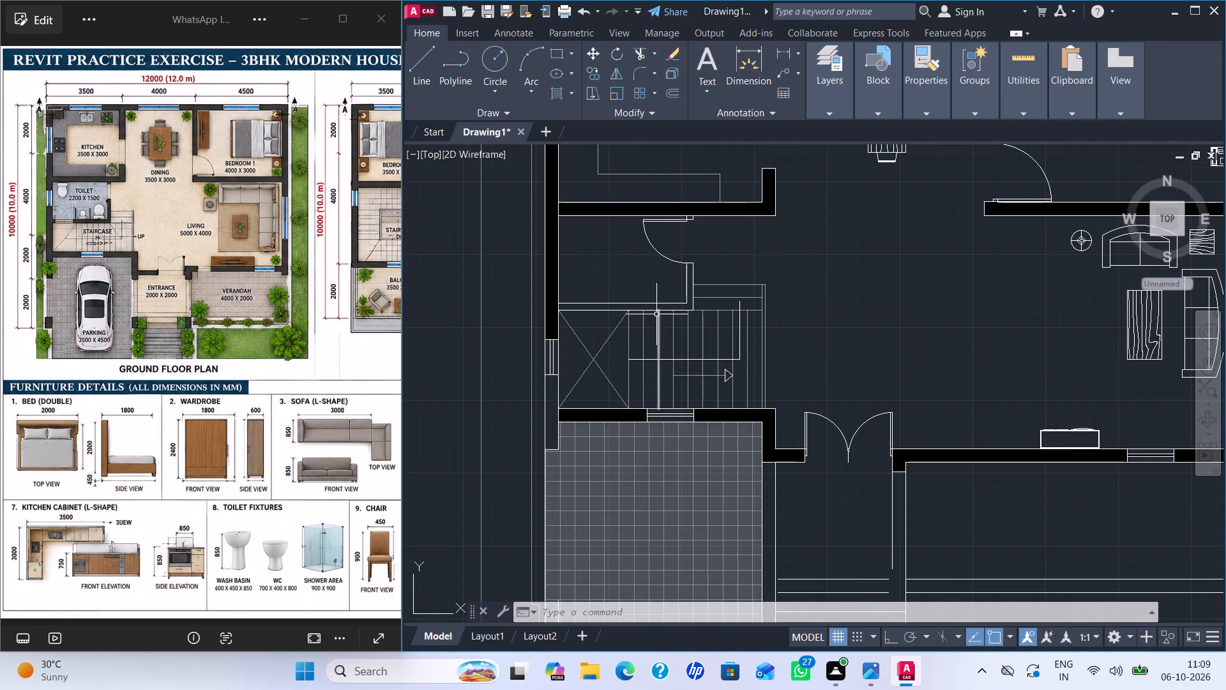
scroll(650, 303, "up", 1)
key("h")
key("Return")
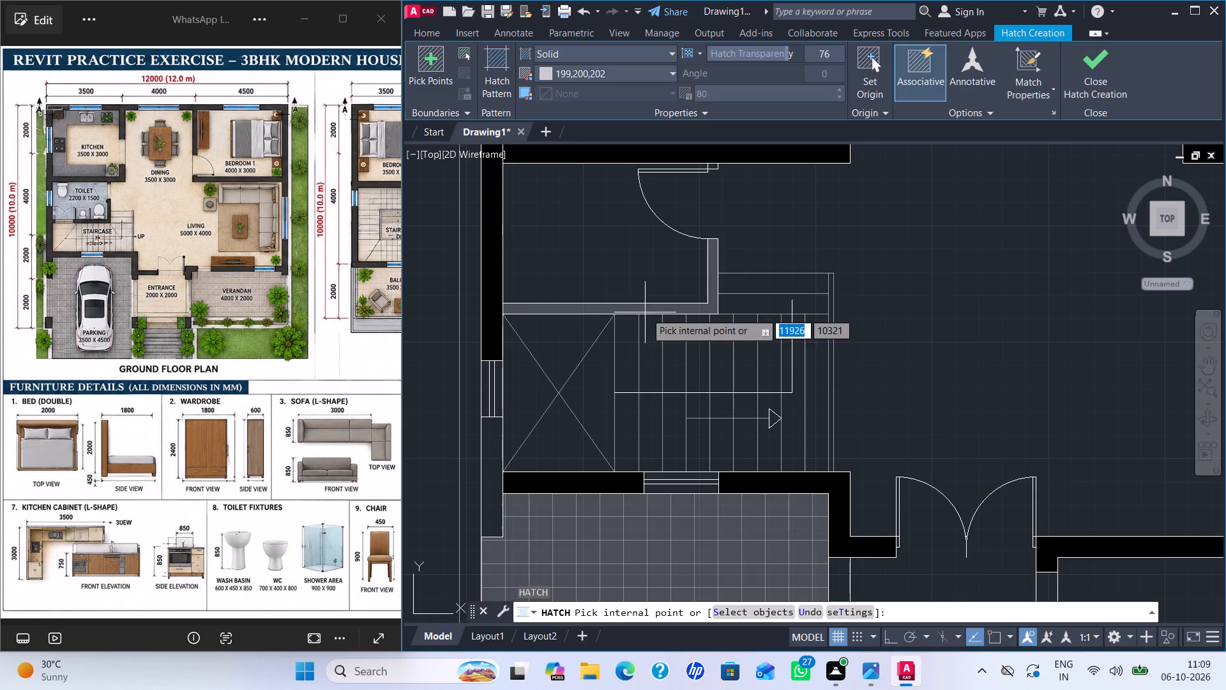
left_click(497, 77)
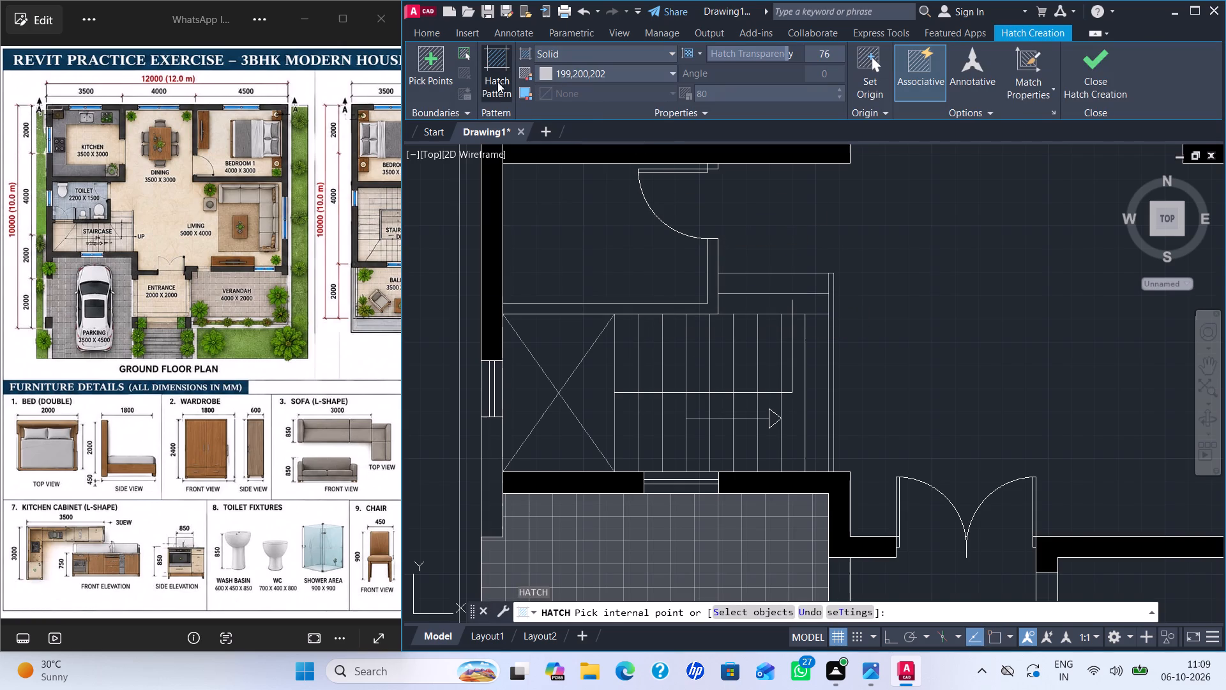
left_click(568, 118)
left_click(547, 73)
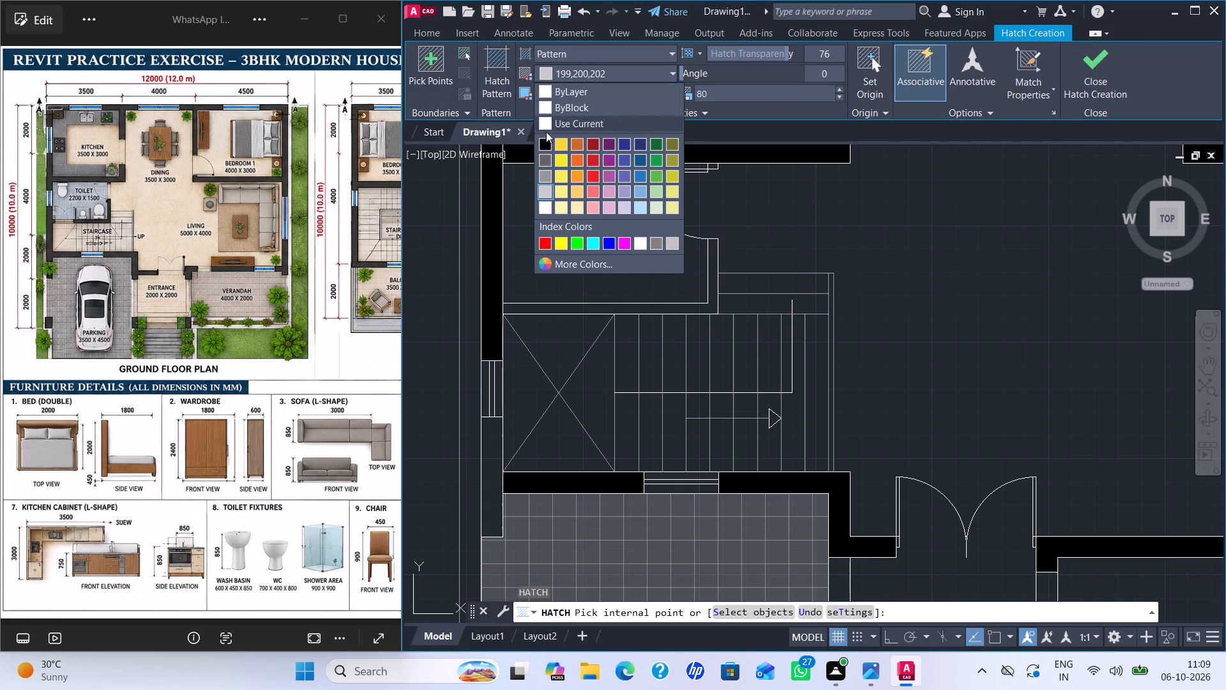
left_click(579, 89)
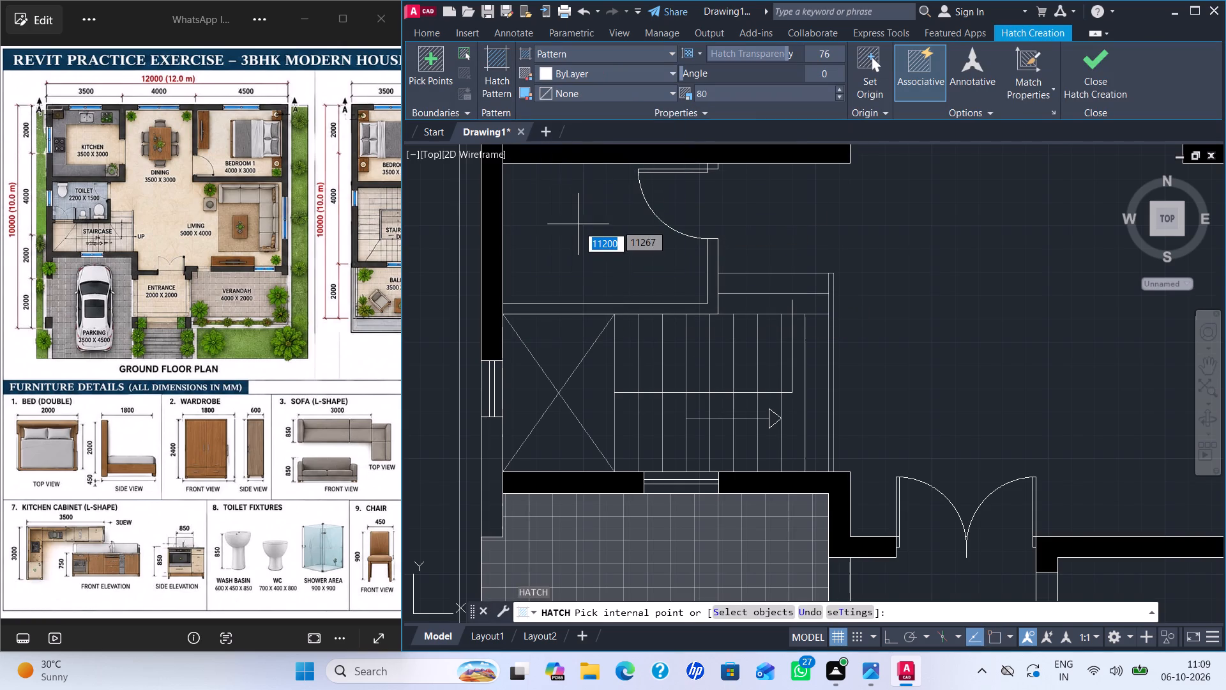
left_click(839, 87)
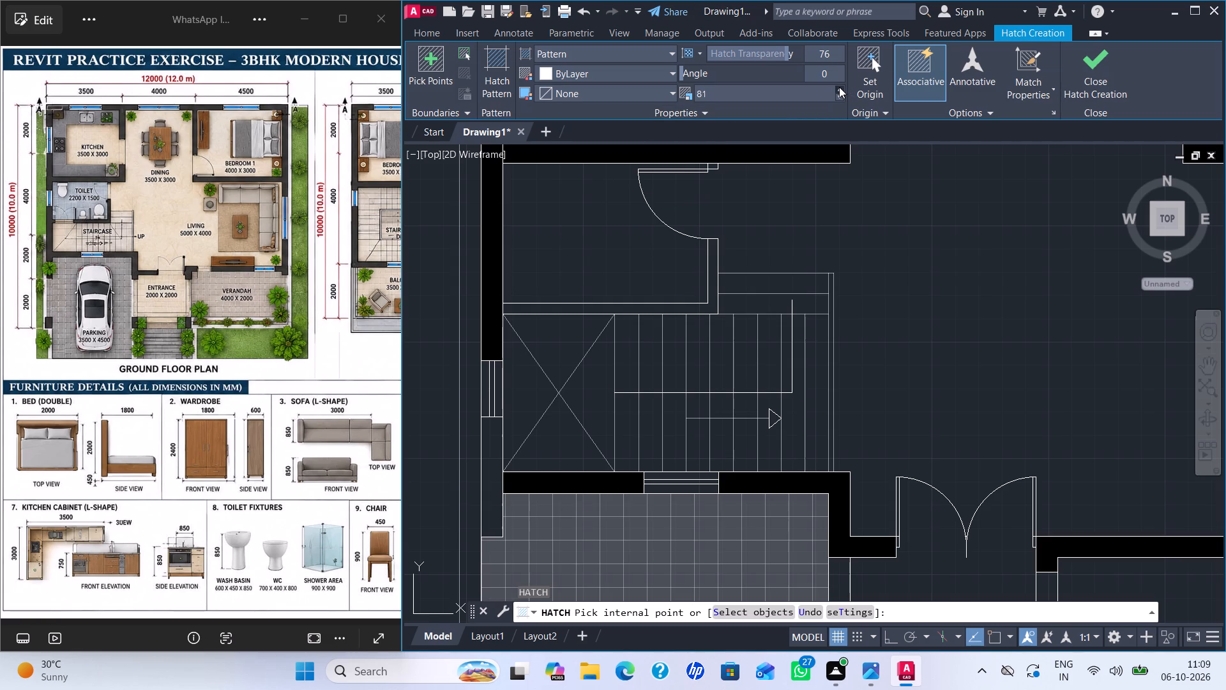
left_click(839, 96)
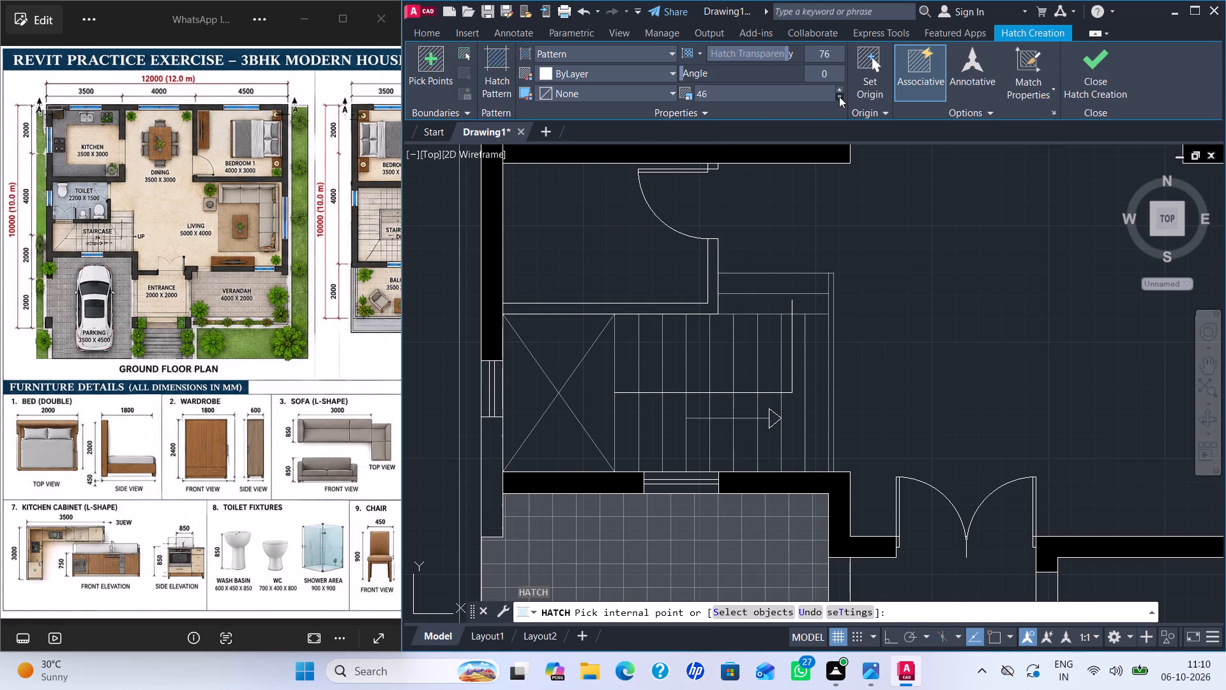
triple_click(839, 96)
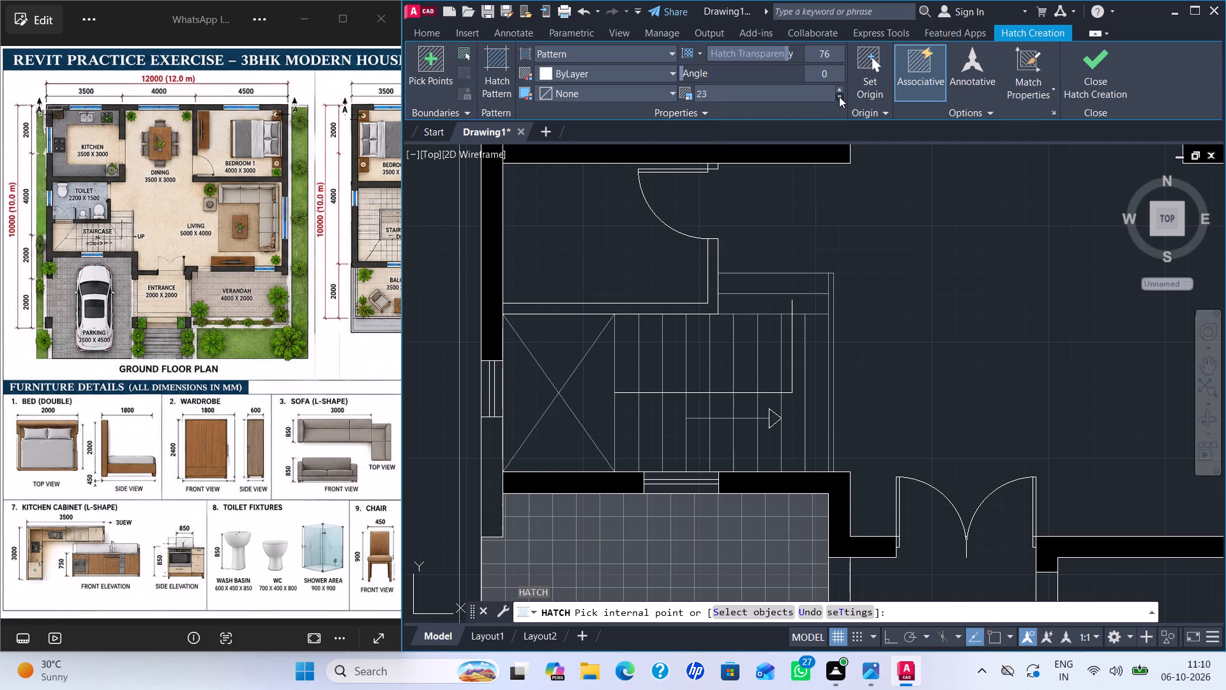
triple_click(839, 96)
double_click(839, 96)
left_click(642, 252)
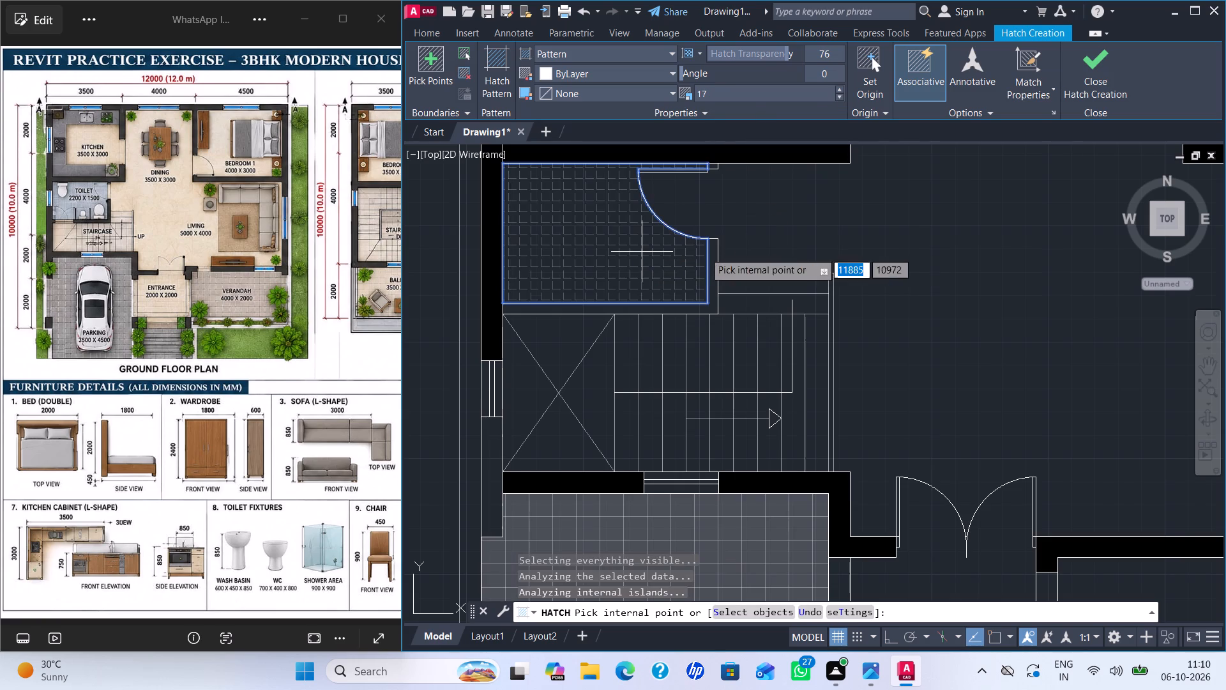
key("Return")
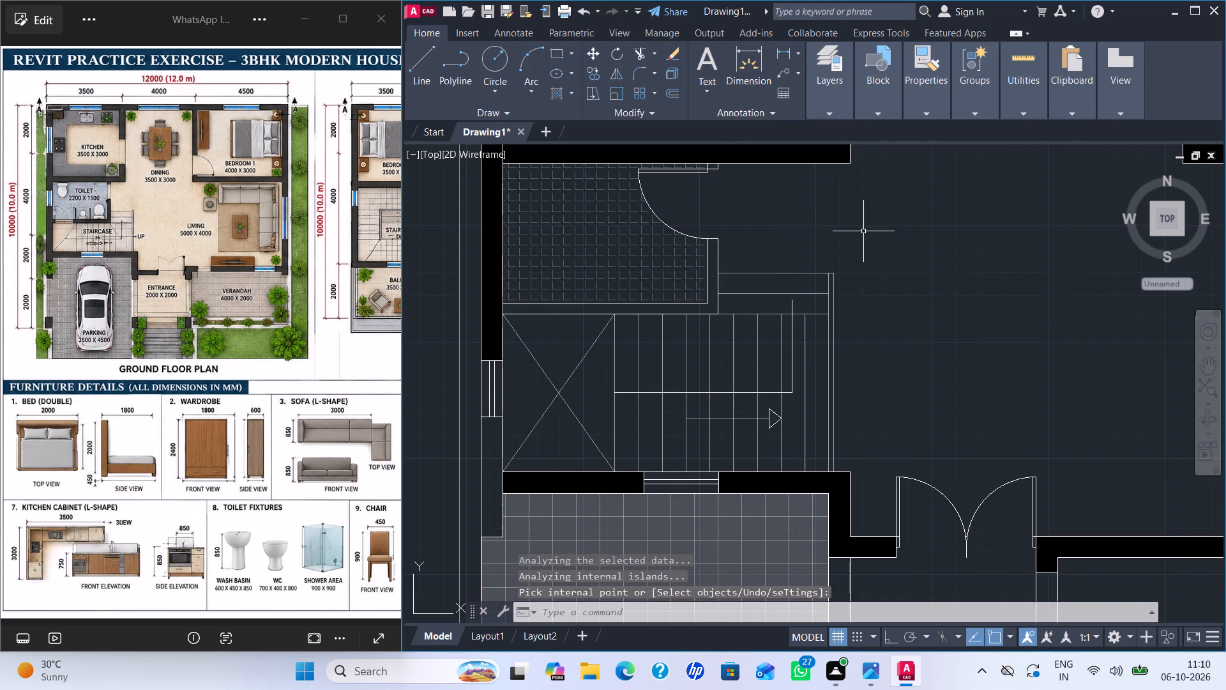
Insert a Toilet - Imperial block in the living area beside the toilet room and set its view to Elongated (Plan).
key("ctrl+3")
scroll(690, 169, "up", 1)
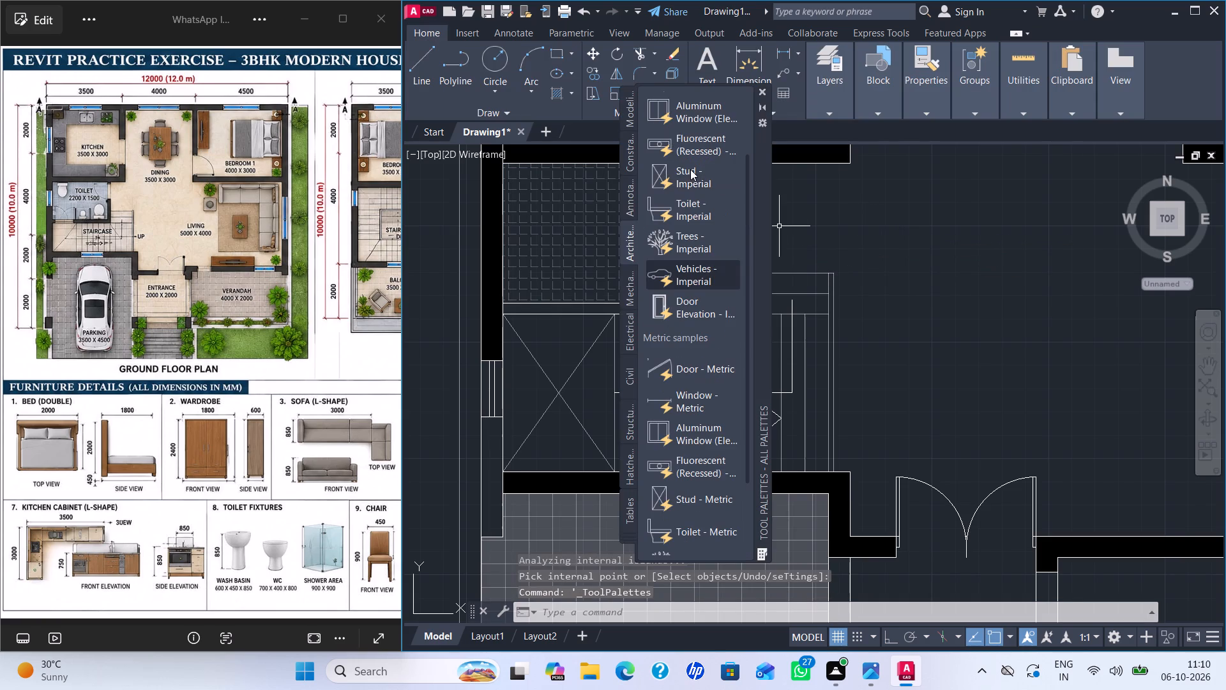
double_click(683, 204)
left_click(904, 241)
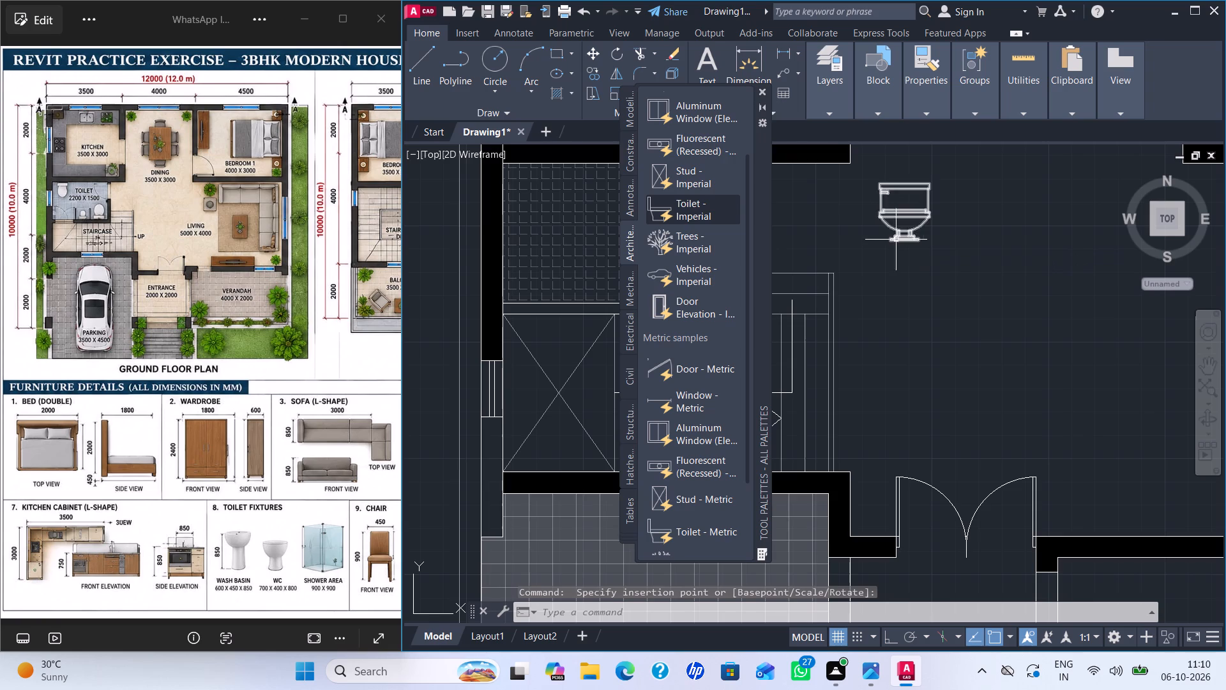
left_click(764, 90)
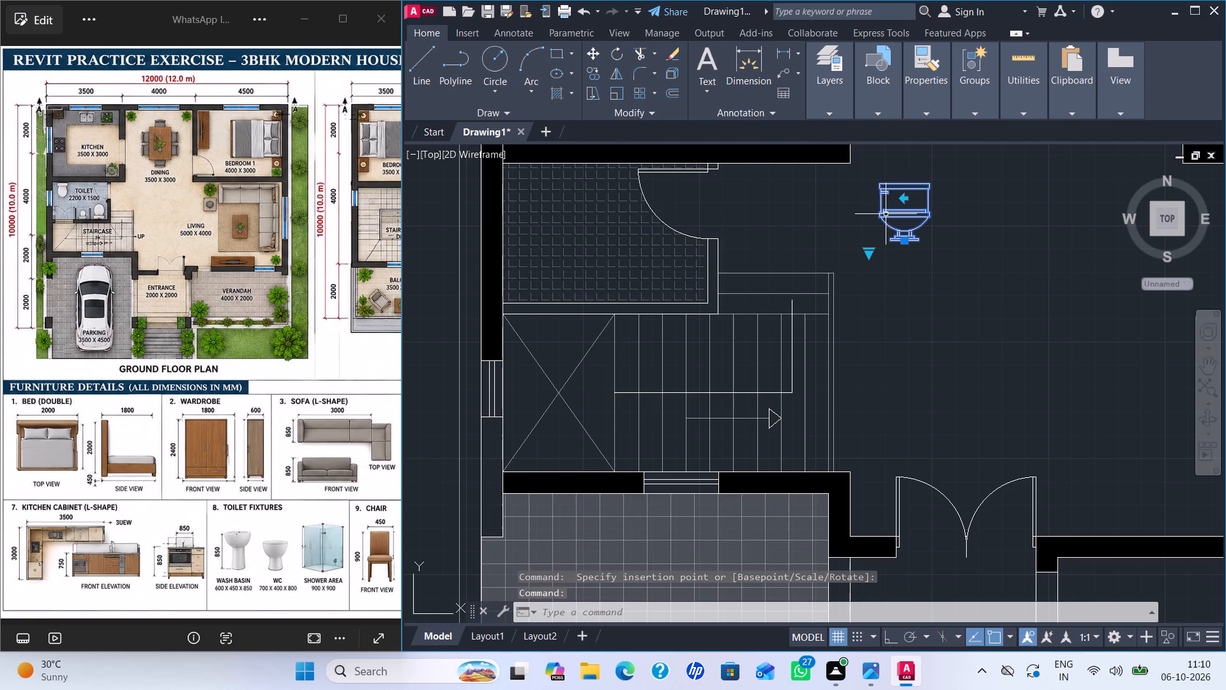
left_click(886, 214)
left_click(870, 253)
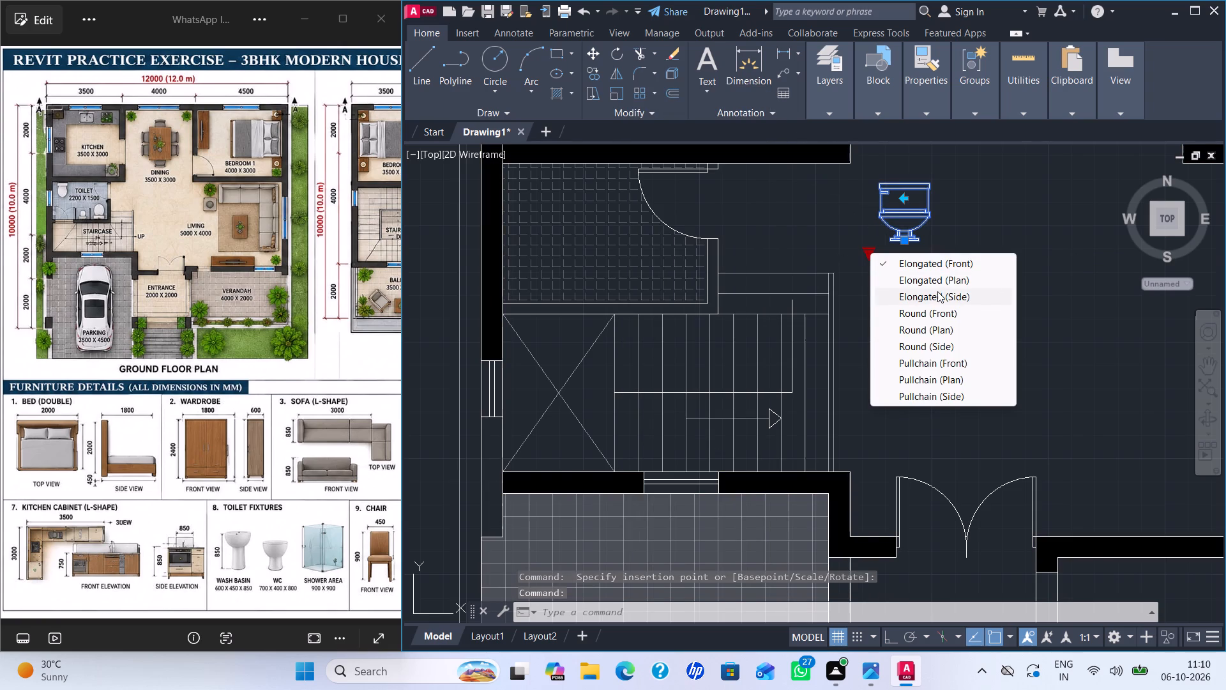
left_click(948, 279)
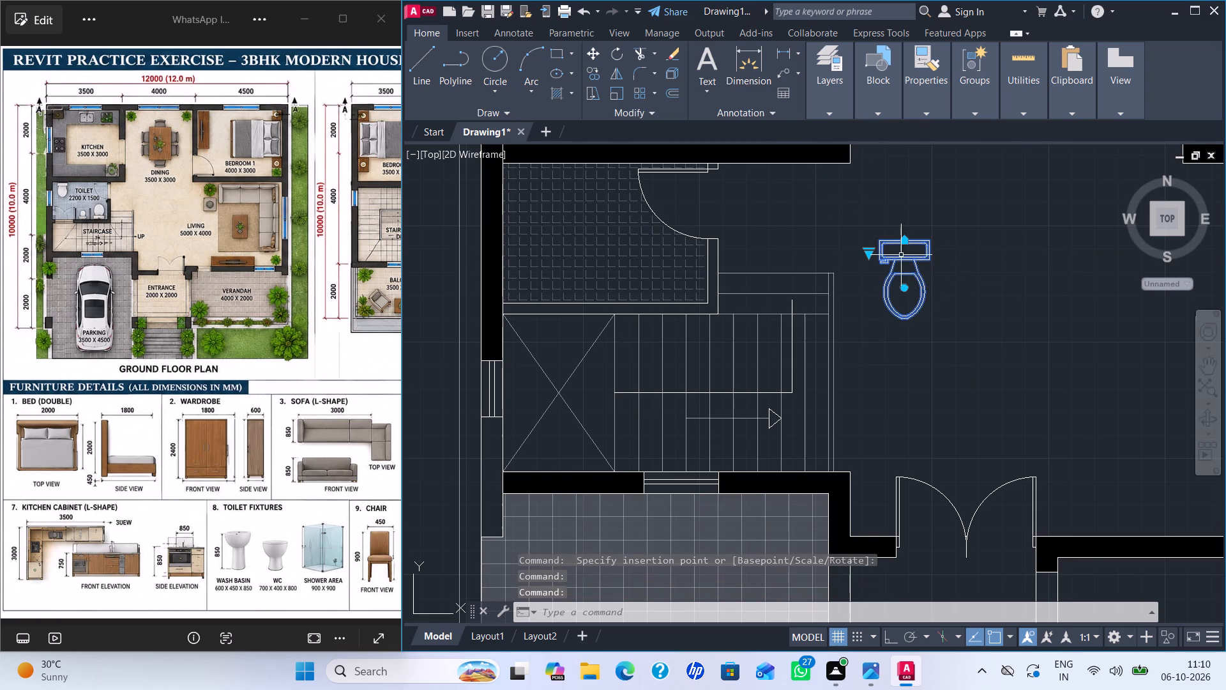
key("Escape")
Rotate the toilet block 90° counterclockwise about its tank corner.
left_click(897, 244)
type("RO")
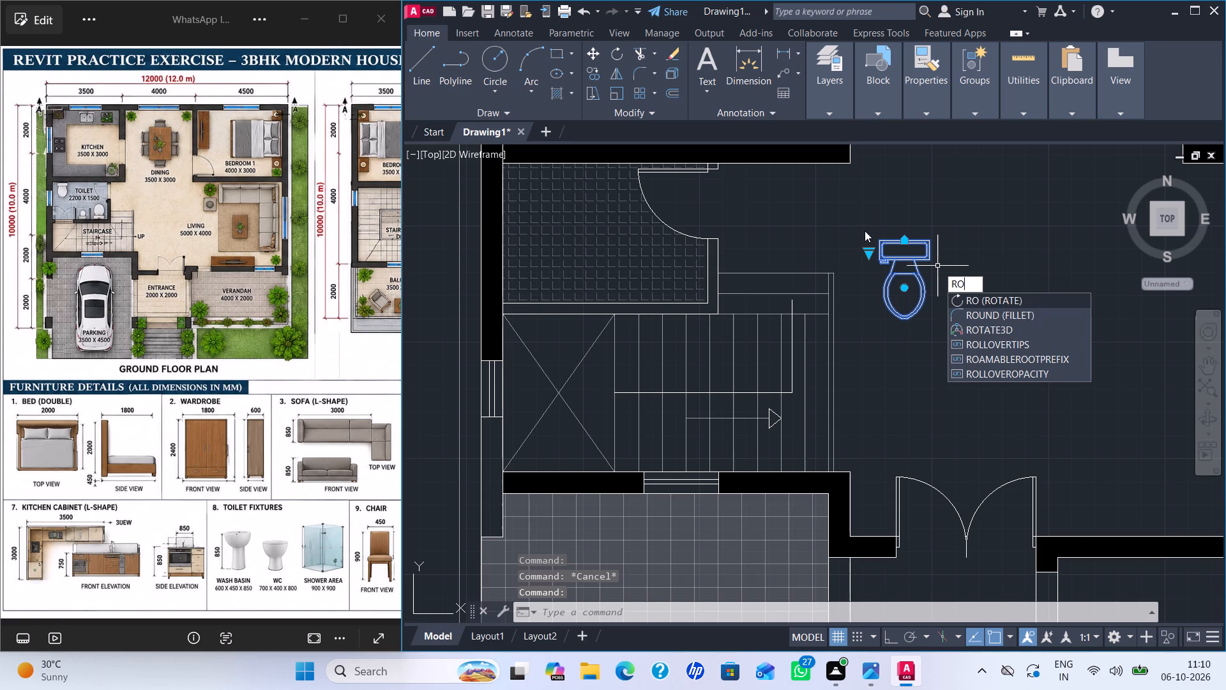
key("Return")
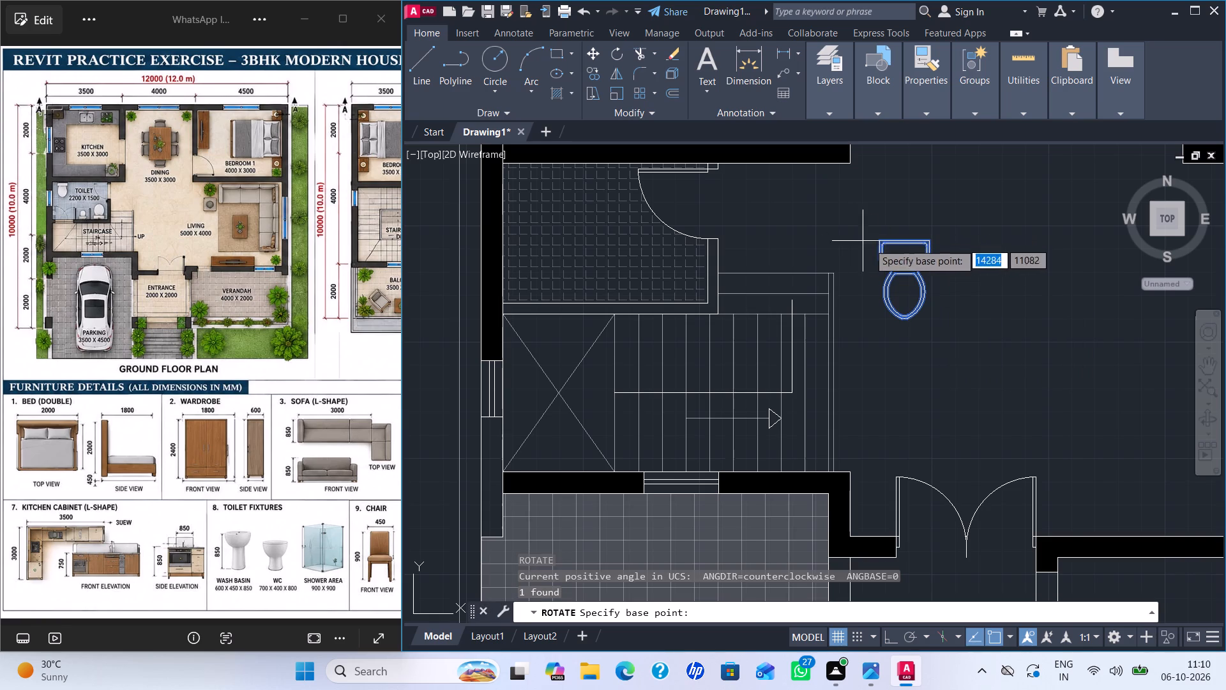
left_click(877, 240)
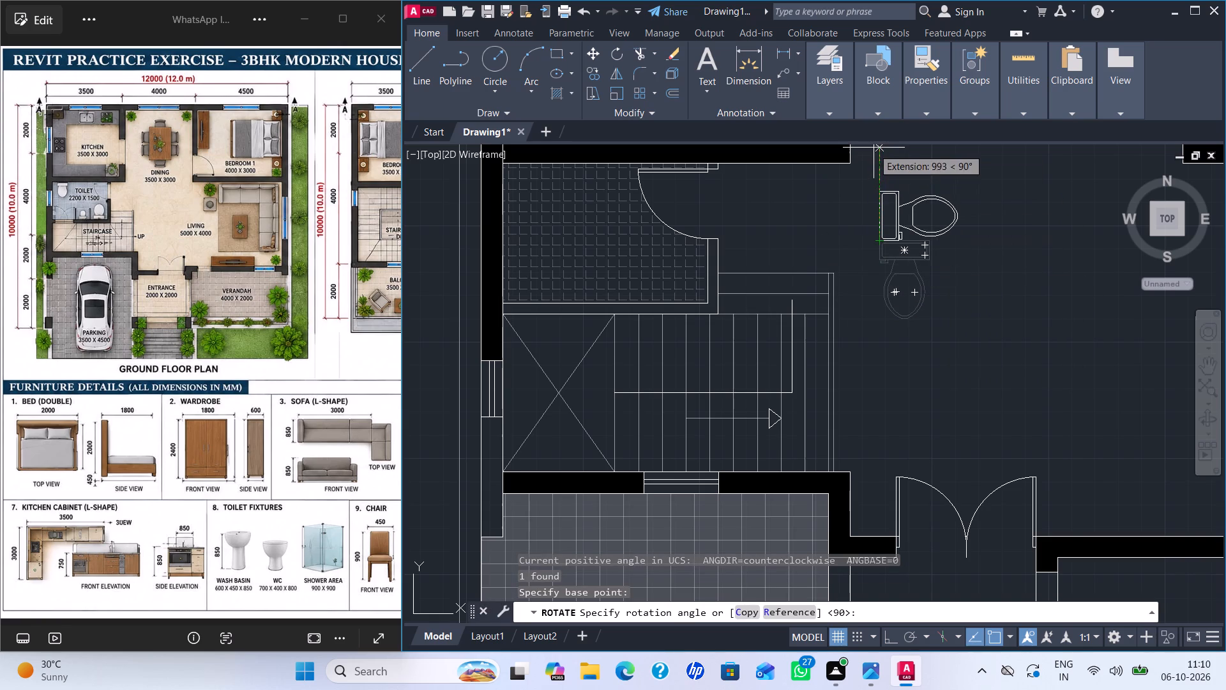
left_click(874, 148)
Move the toilet block into the toilet room, placing its tank against the outer side wall.
left_click(893, 192)
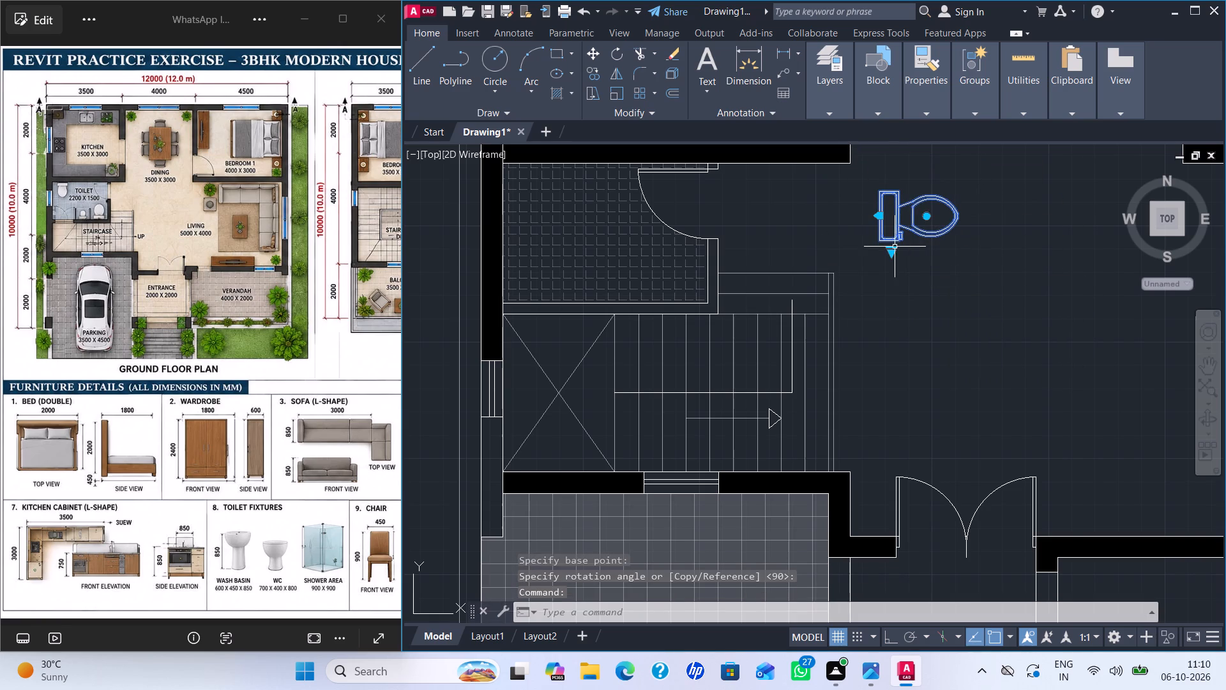
key("m")
key("Return")
left_click(882, 214)
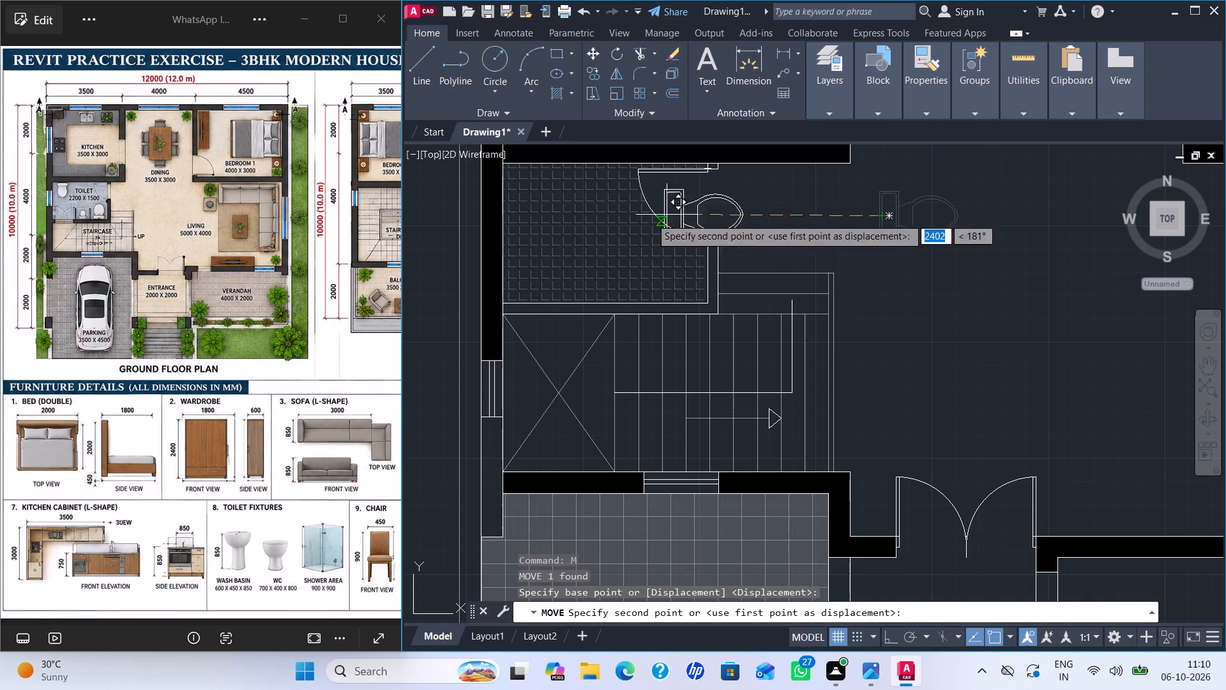
scroll(517, 236, "up", 2)
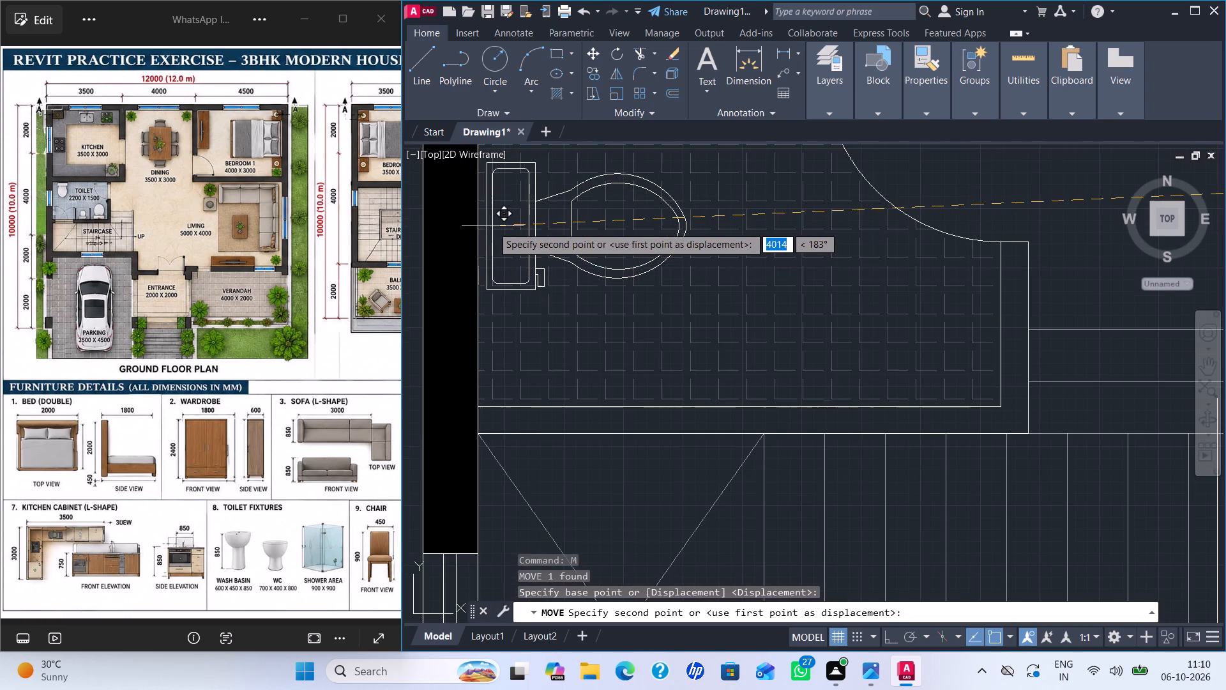
left_click(492, 226)
Overlay the toilet floor with a solid hatch in colour 173,221,247 at transparency 76.
scroll(757, 314, "down", 3)
scroll(964, 310, "down", 1)
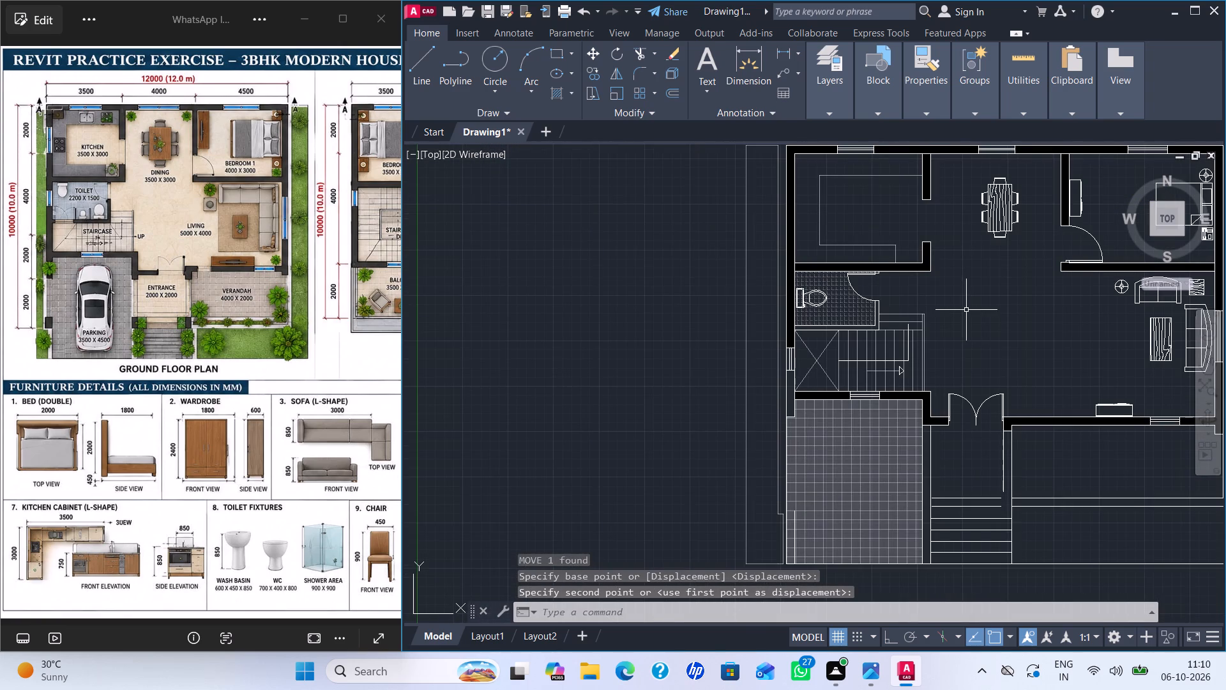
middle_click_drag(966, 310, 929, 325)
key("h")
key("Return")
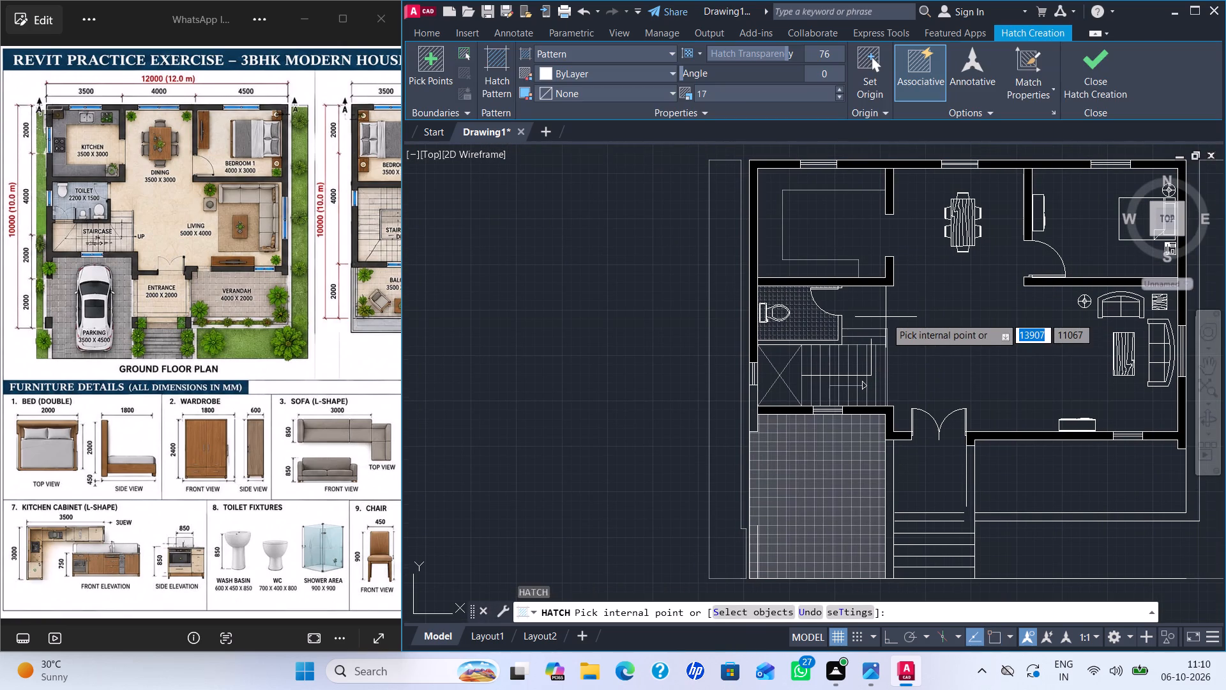
left_click(497, 68)
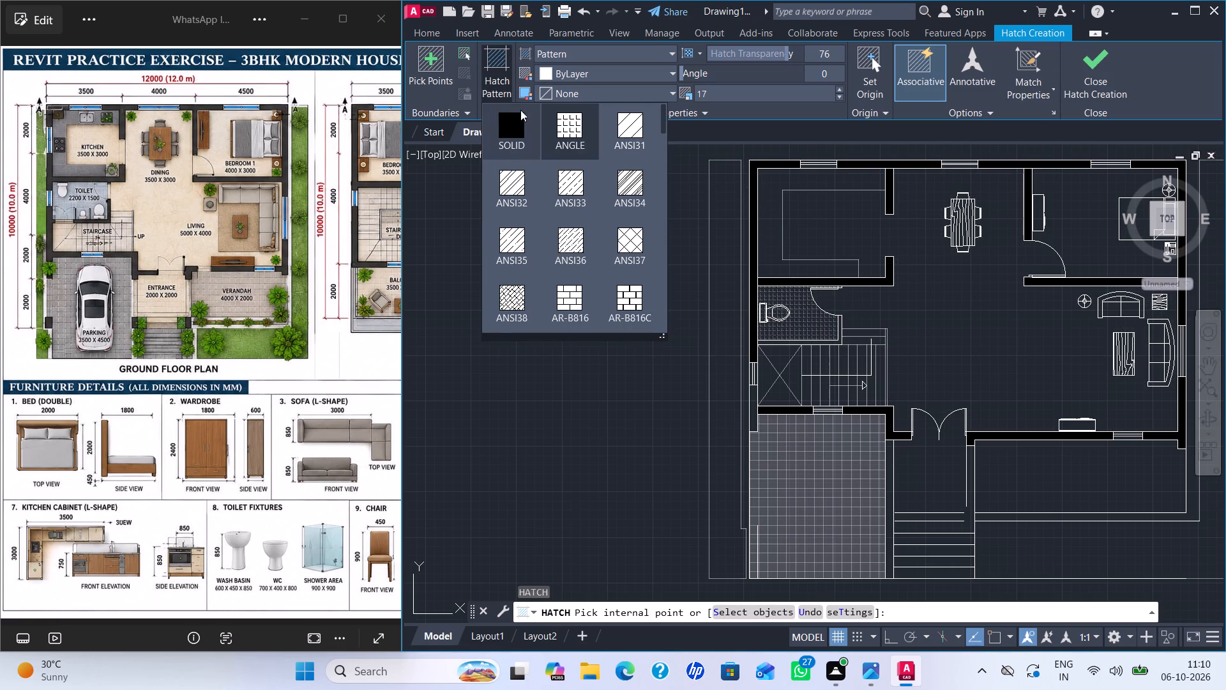
left_click(511, 121)
left_click(544, 70)
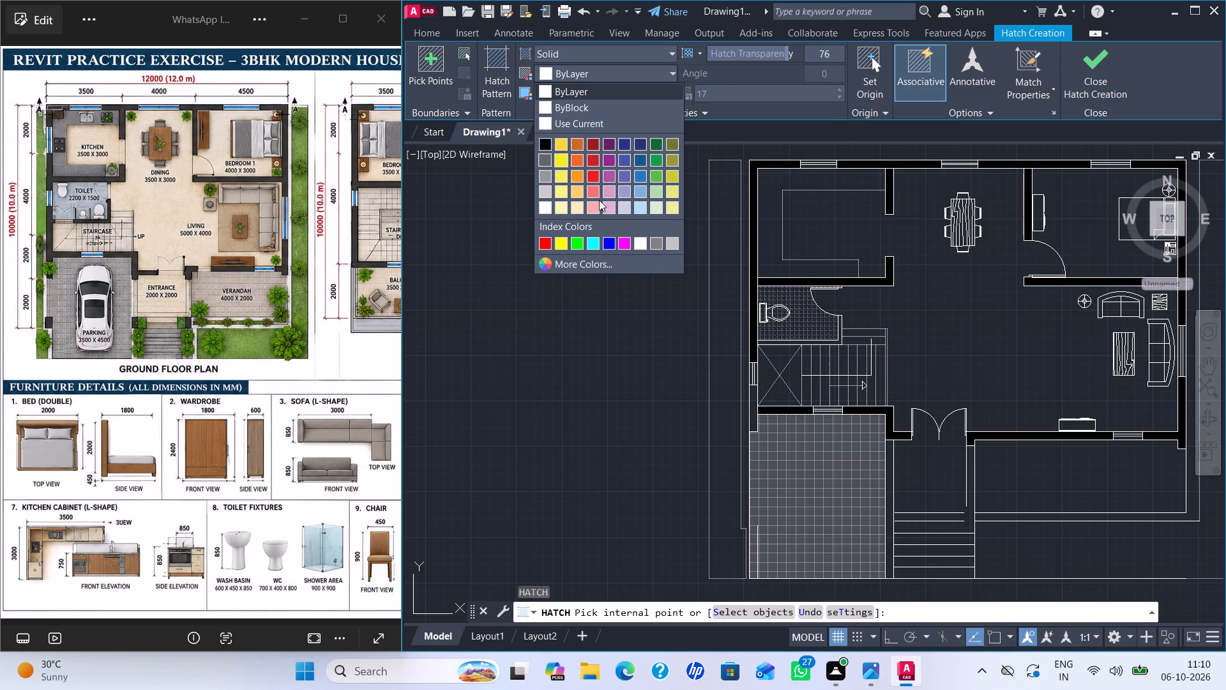
left_click(640, 205)
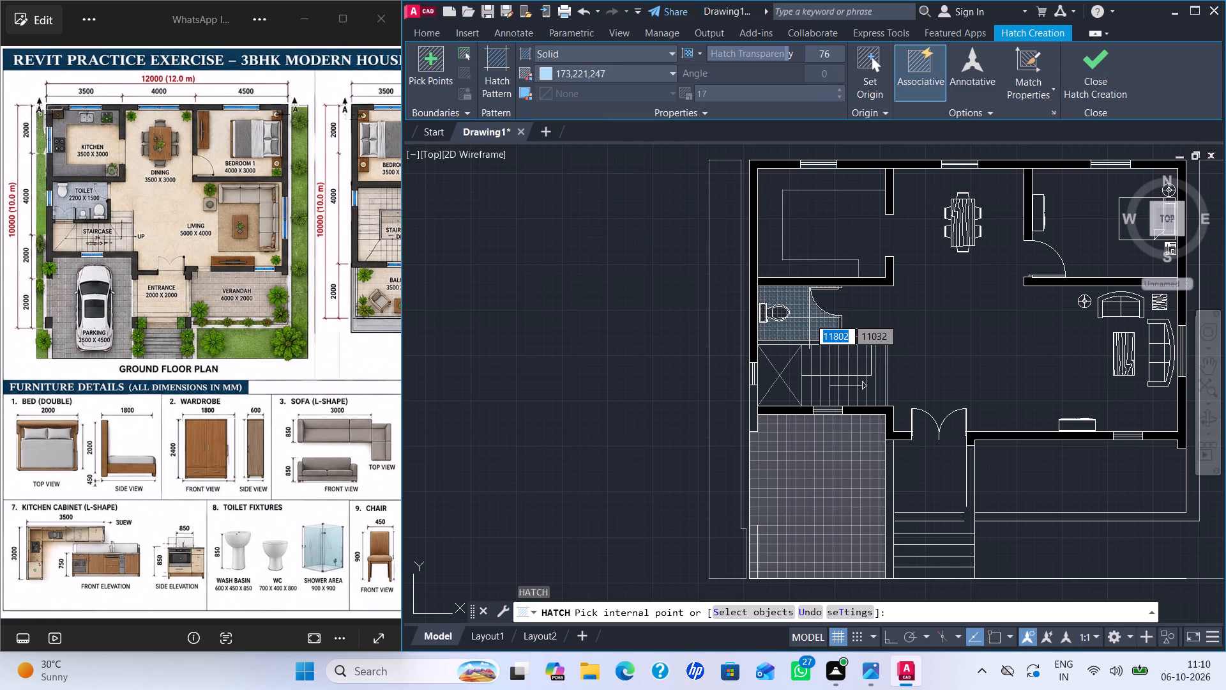
left_click(809, 318)
key("Return")
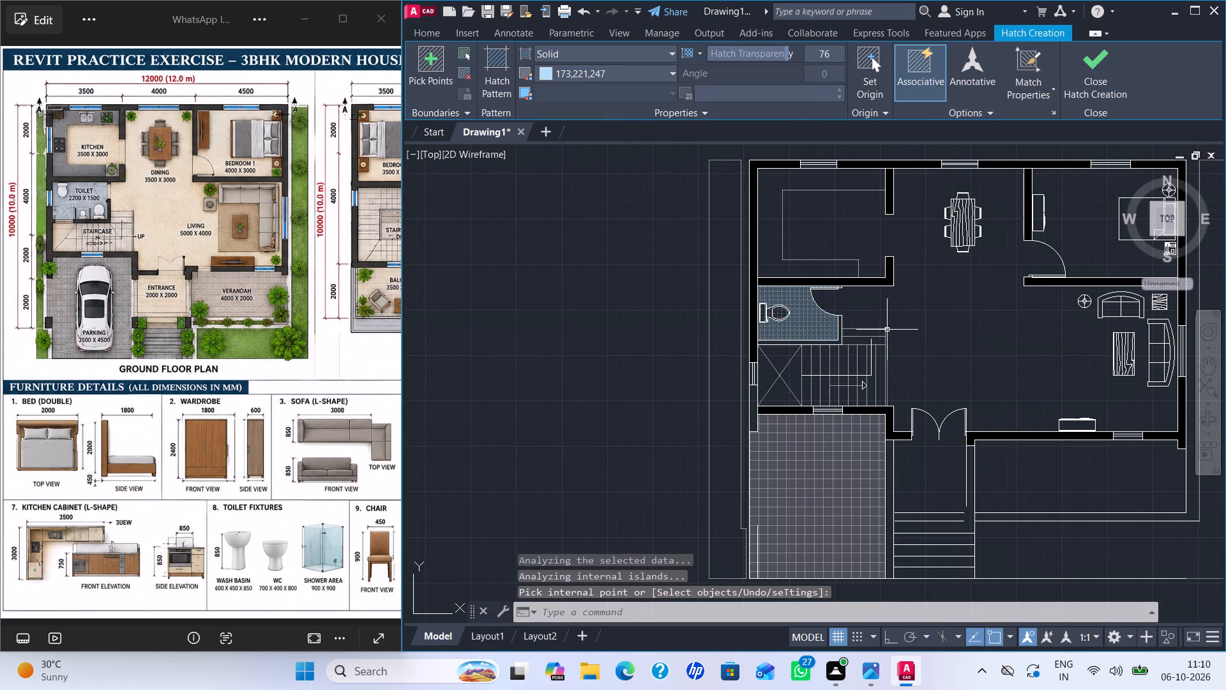
Set the transparency of the toilet floor's solid blue hatch to 60.
scroll(902, 333, "down", 1)
scroll(902, 333, "up", 3)
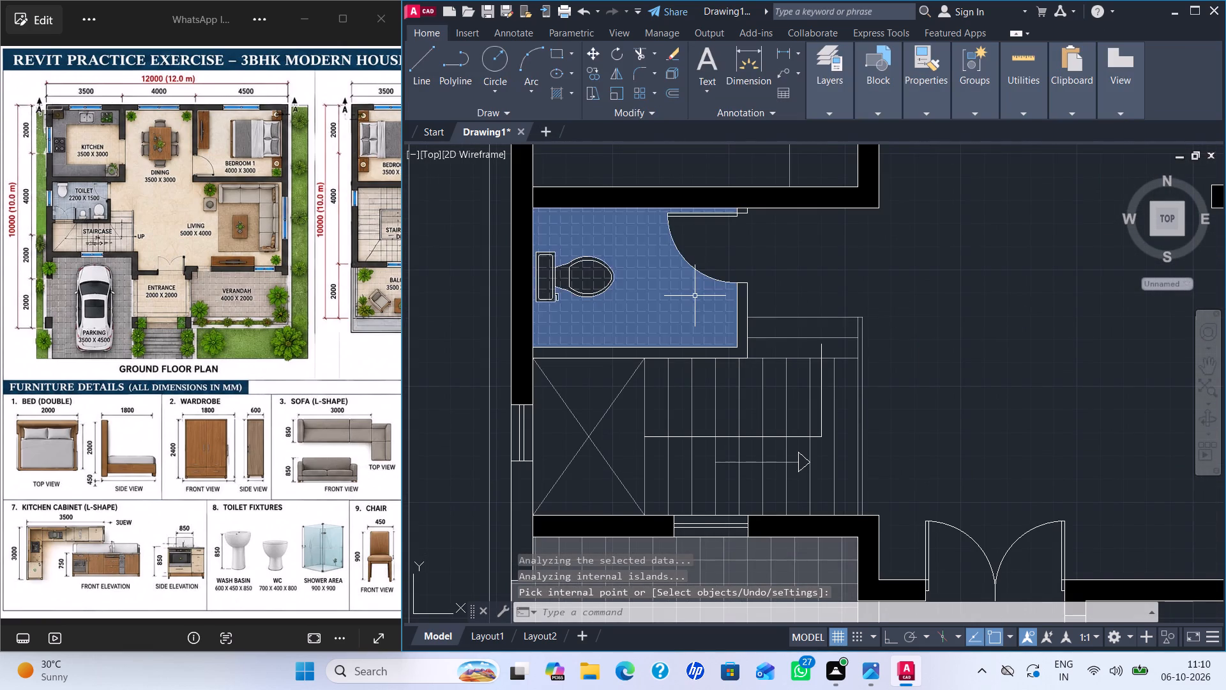
left_click(695, 296)
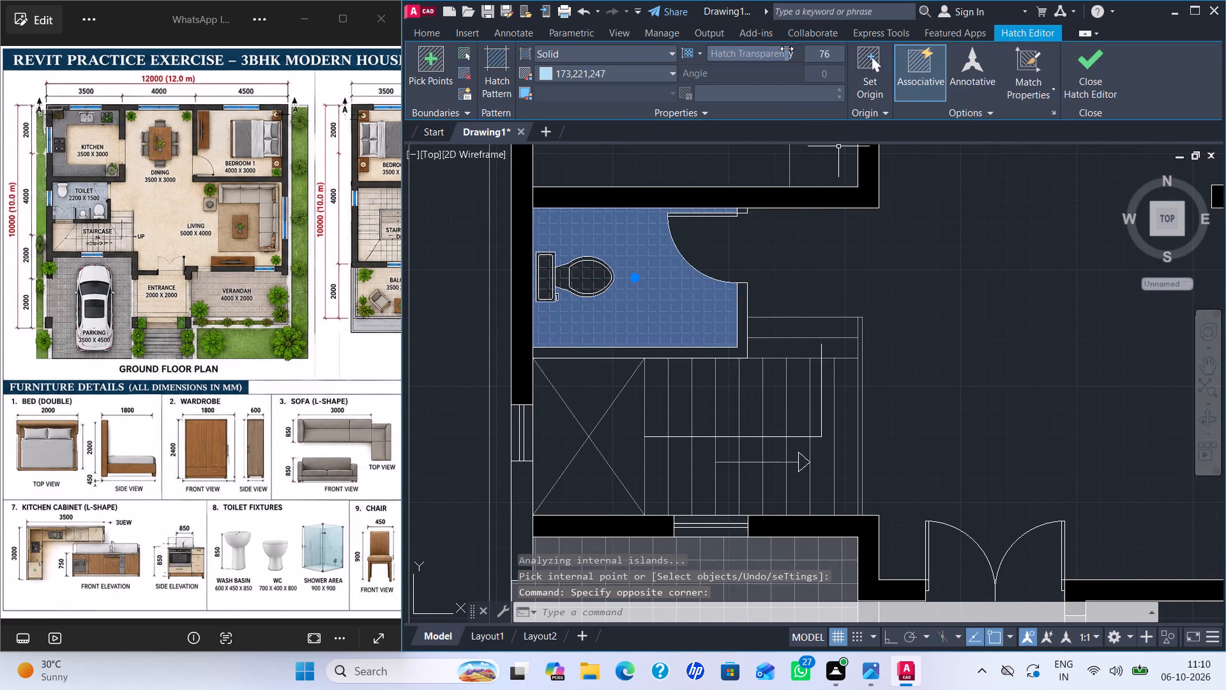
left_click_drag(789, 49, 758, 52)
key("Return")
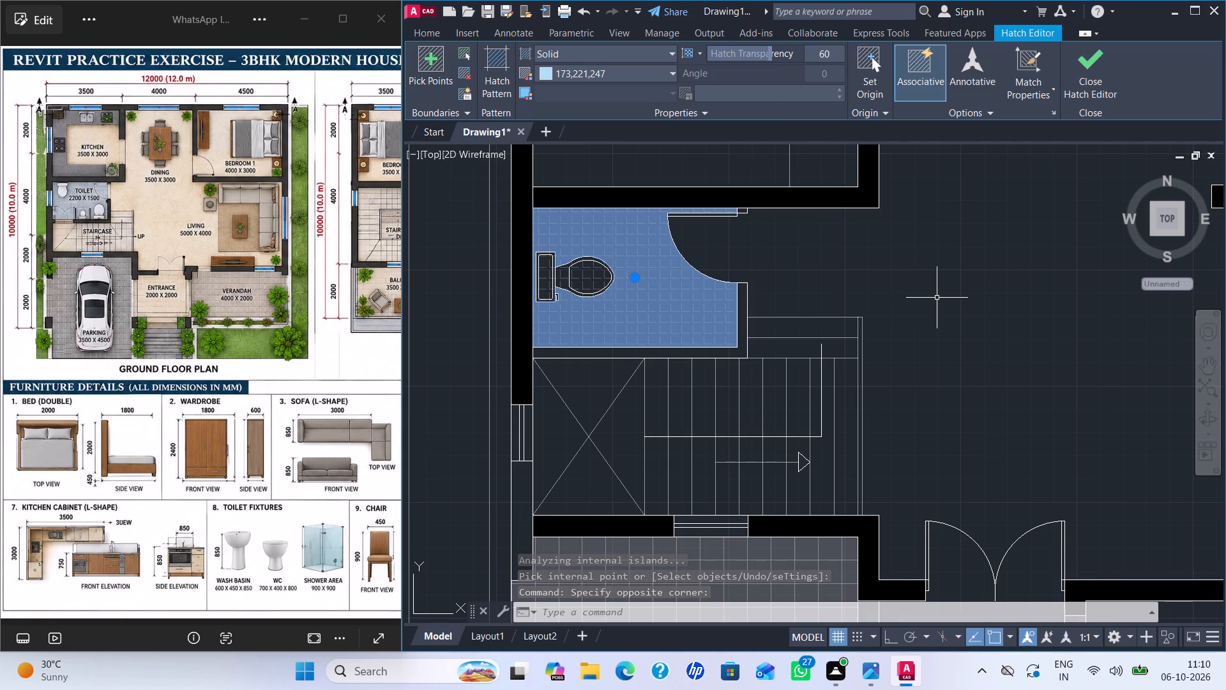
key("Return")
key("Escape")
key("Escape")
Fill the kitchen counter with a solid hatch in grey 147,149,152 at transparency 16.
scroll(928, 346, "down", 1)
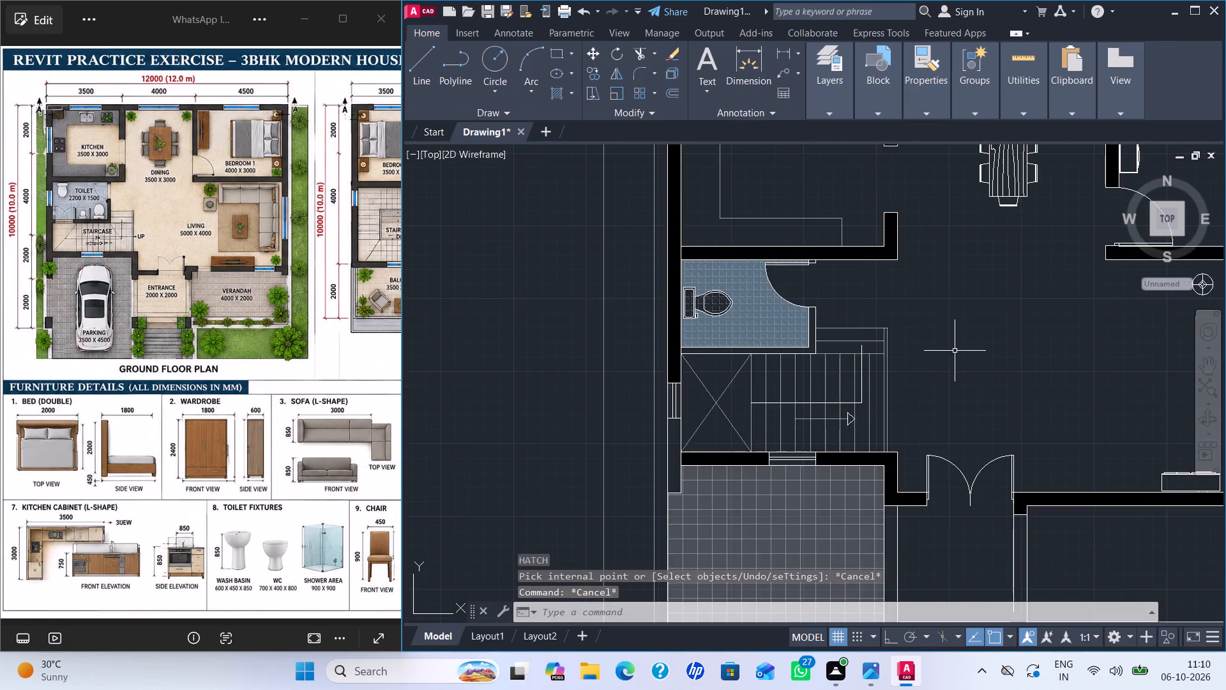
scroll(955, 351, "down", 2)
middle_click_drag(990, 341, 833, 308)
scroll(834, 302, "up", 1)
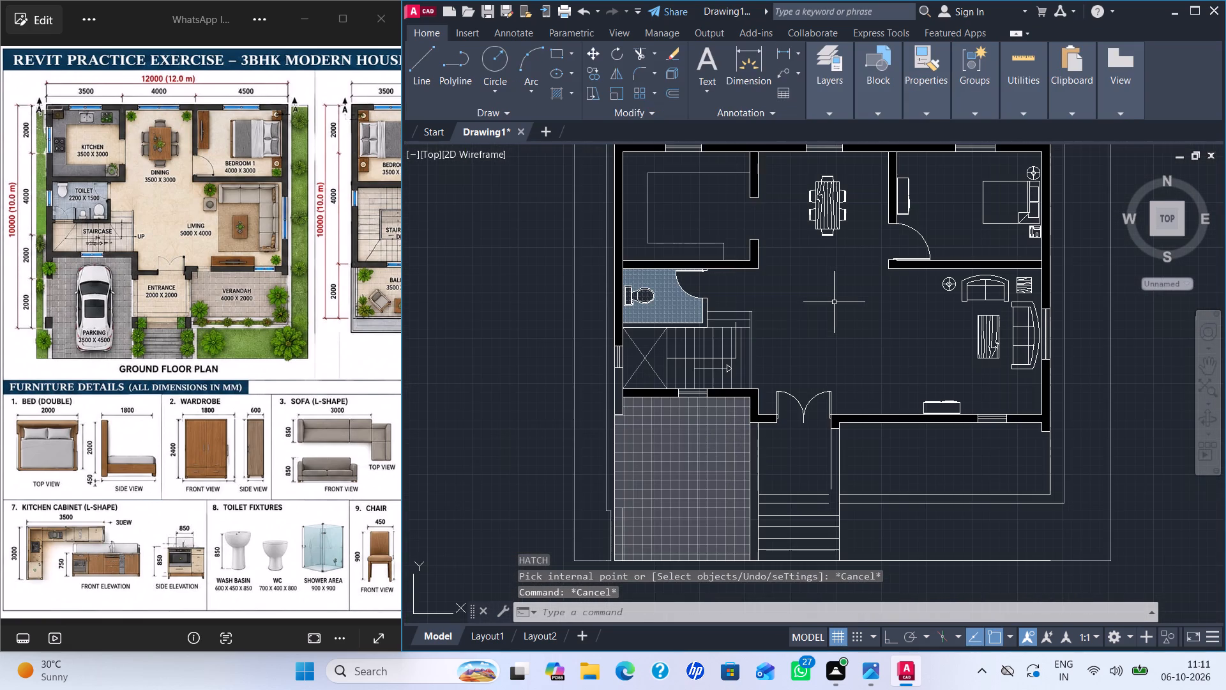
middle_click_drag(835, 303, 851, 346)
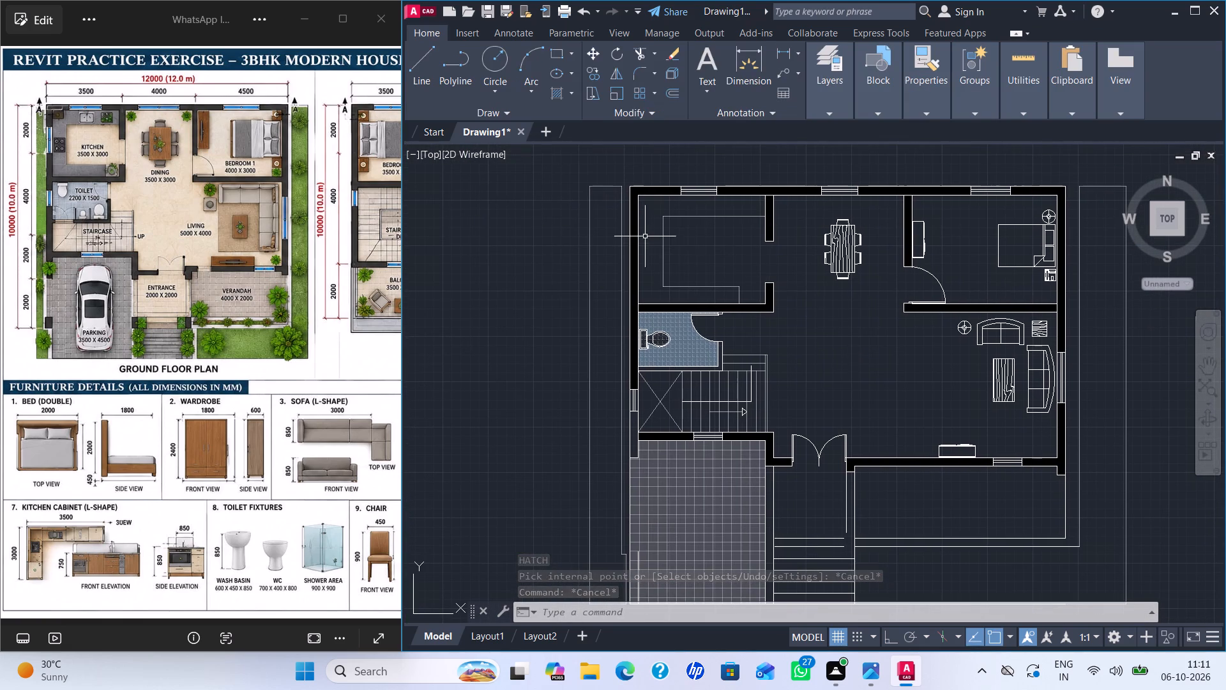
key("h")
key("Return")
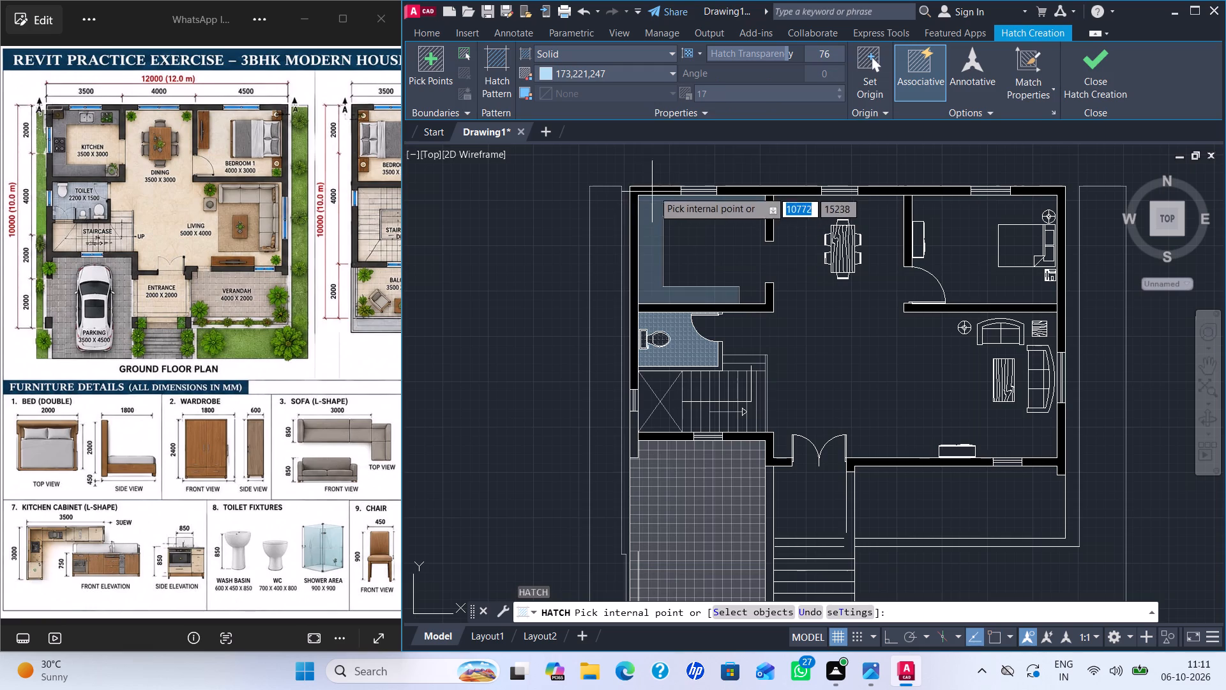
left_click(542, 73)
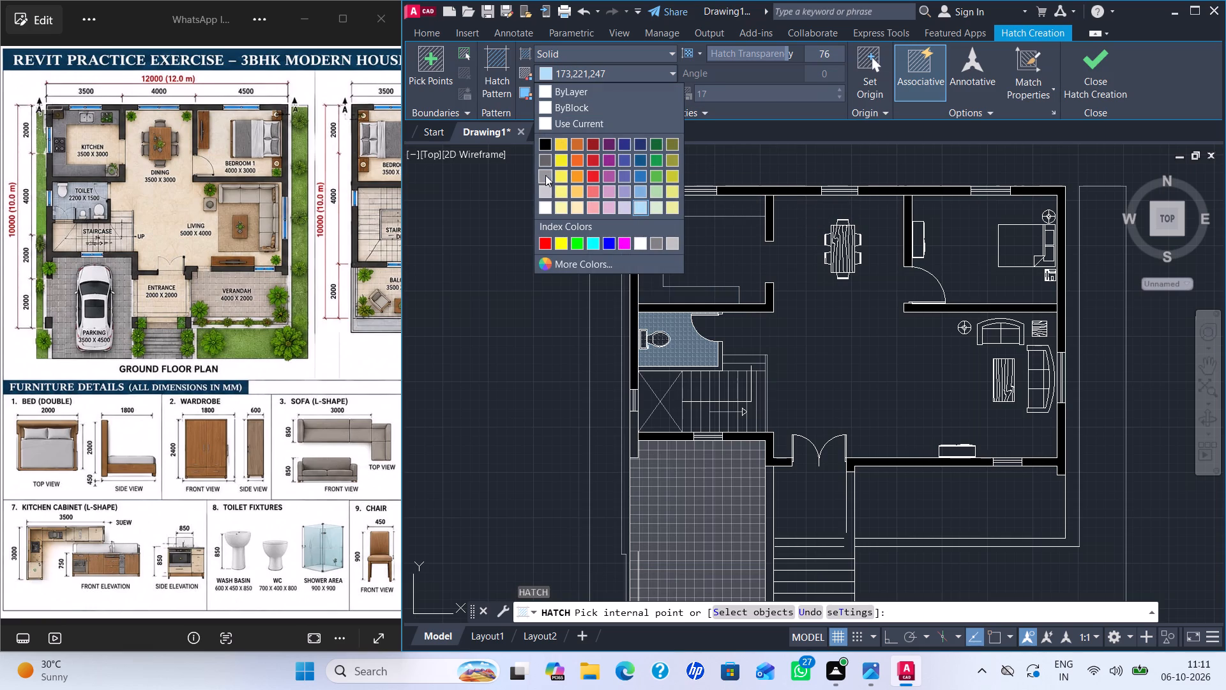
left_click(545, 175)
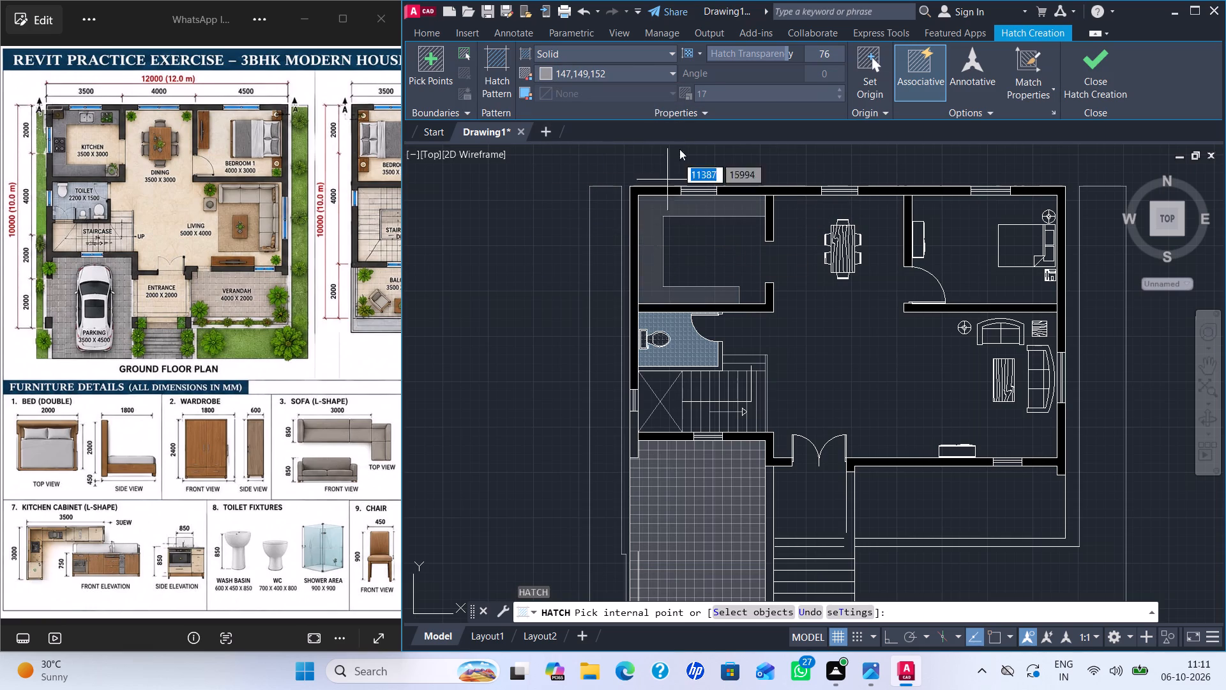
left_click_drag(791, 54, 725, 63)
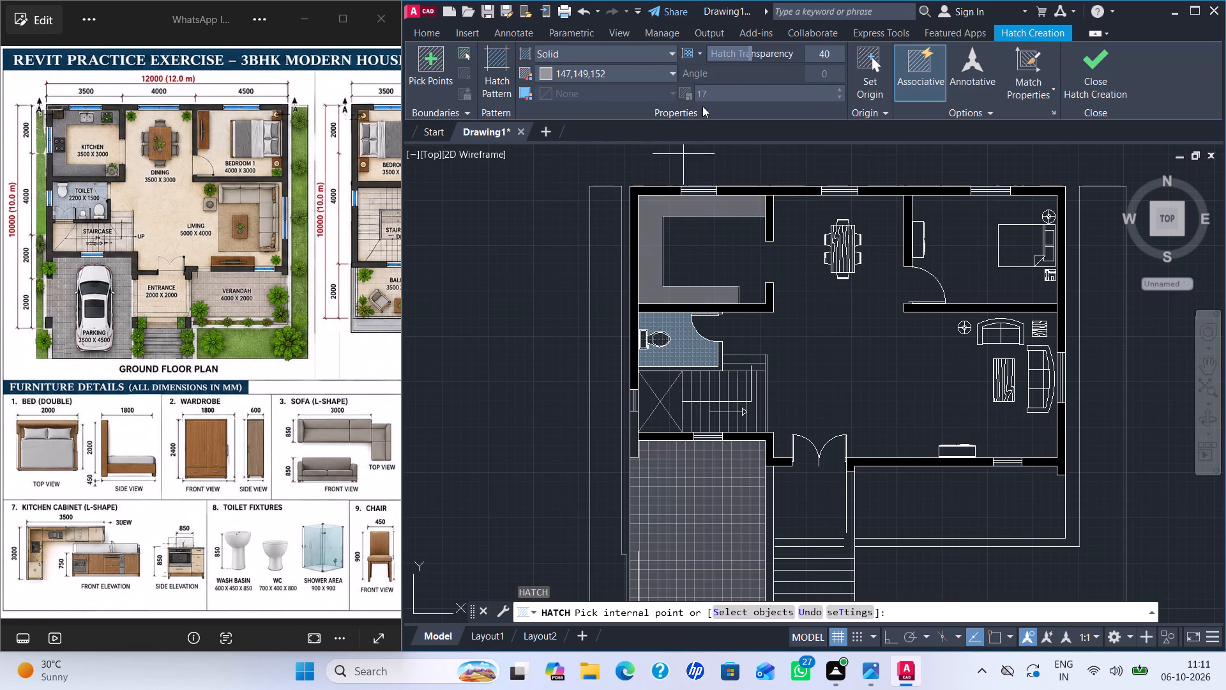
left_click_drag(750, 50, 706, 59)
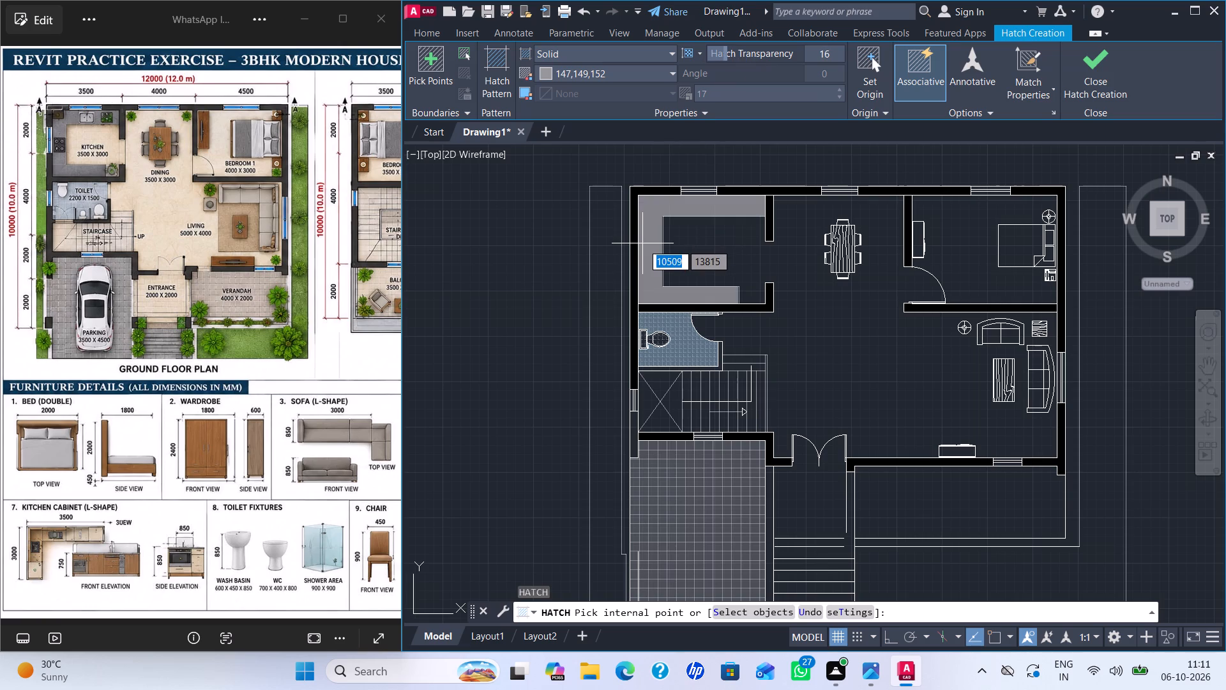
left_click(642, 243)
key("Return")
Draw two lines across the full width of the bedroom bed, one near its foot and one near mid-length, to form a blanket band.
scroll(870, 356, "down", 1)
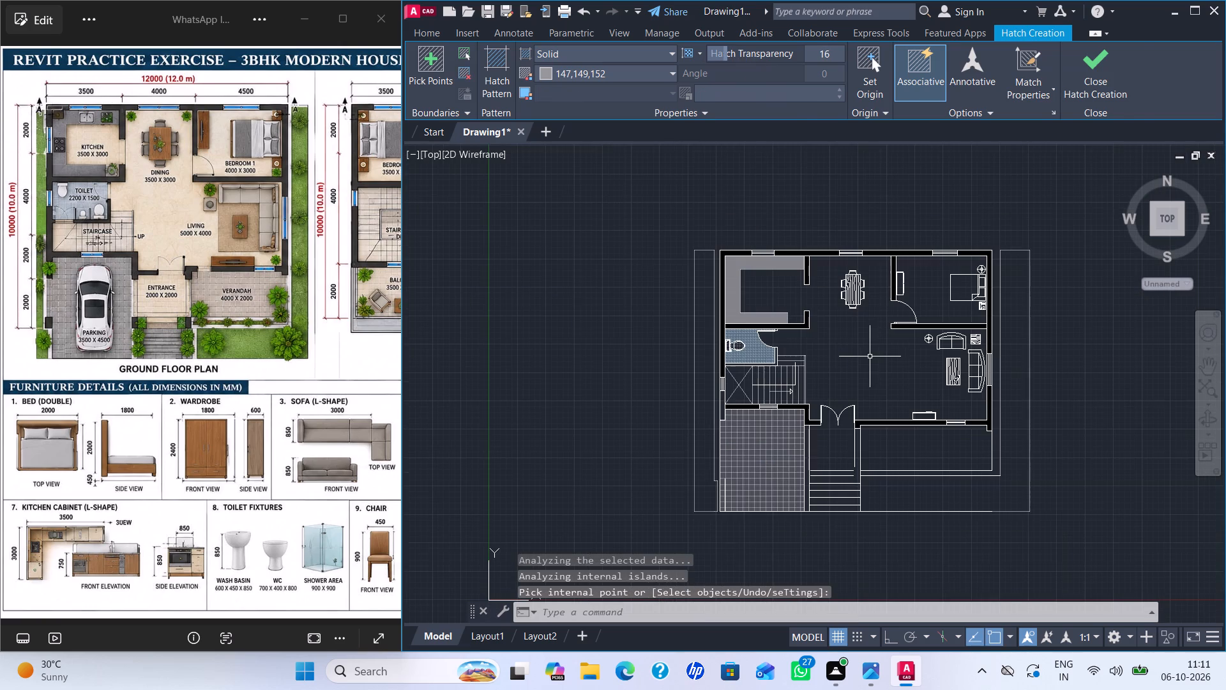
middle_click_drag(799, 306, 771, 291)
middle_click_drag(844, 333, 768, 298)
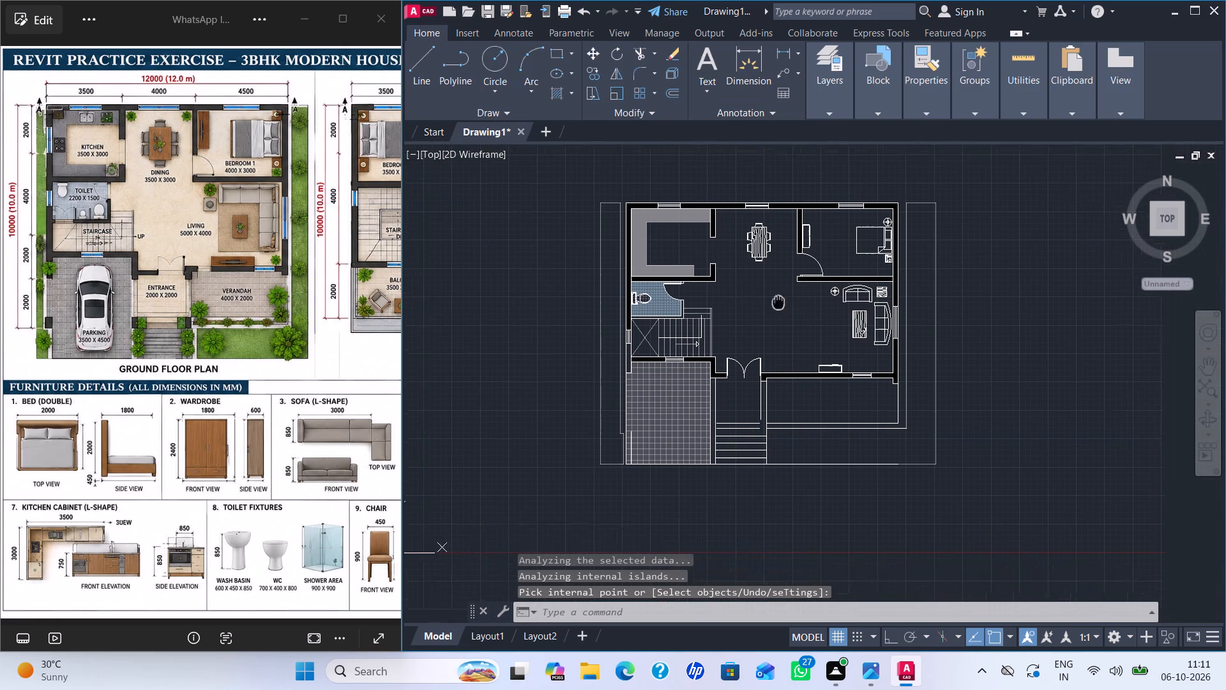
middle_click_drag(768, 298, 726, 289)
scroll(828, 239, "up", 3)
middle_click_drag(753, 269, 637, 319)
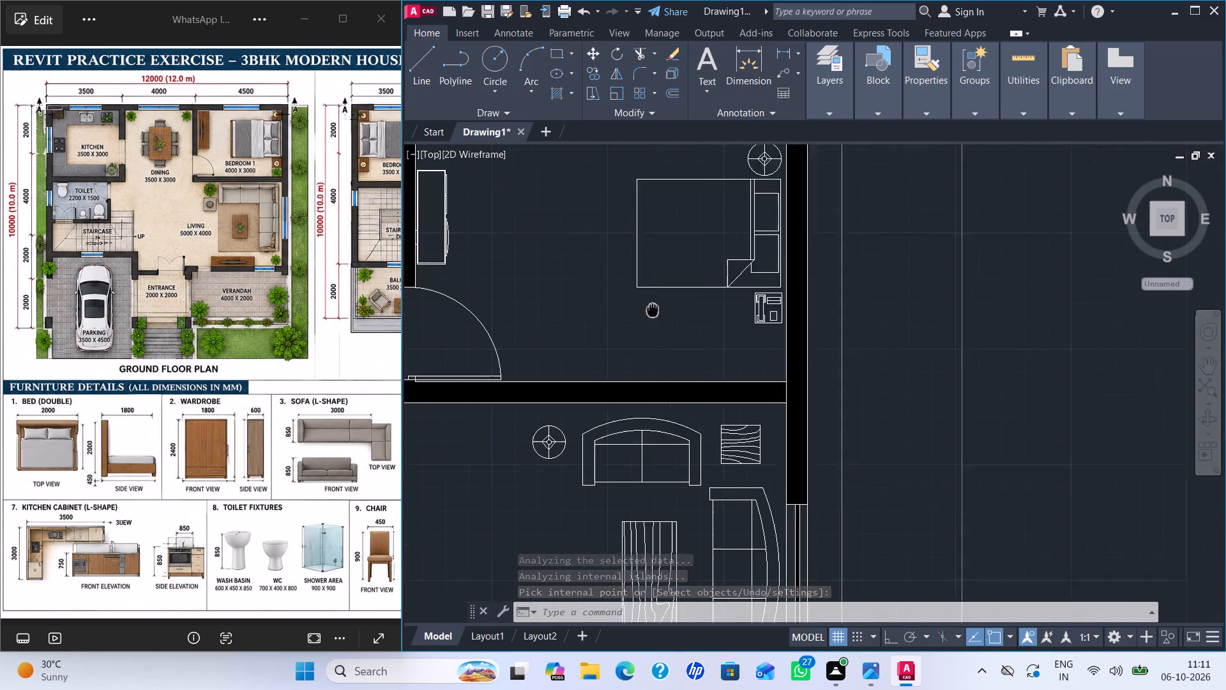
middle_click_drag(637, 319, 632, 323)
scroll(634, 300, "down", 1)
scroll(646, 272, "up", 1)
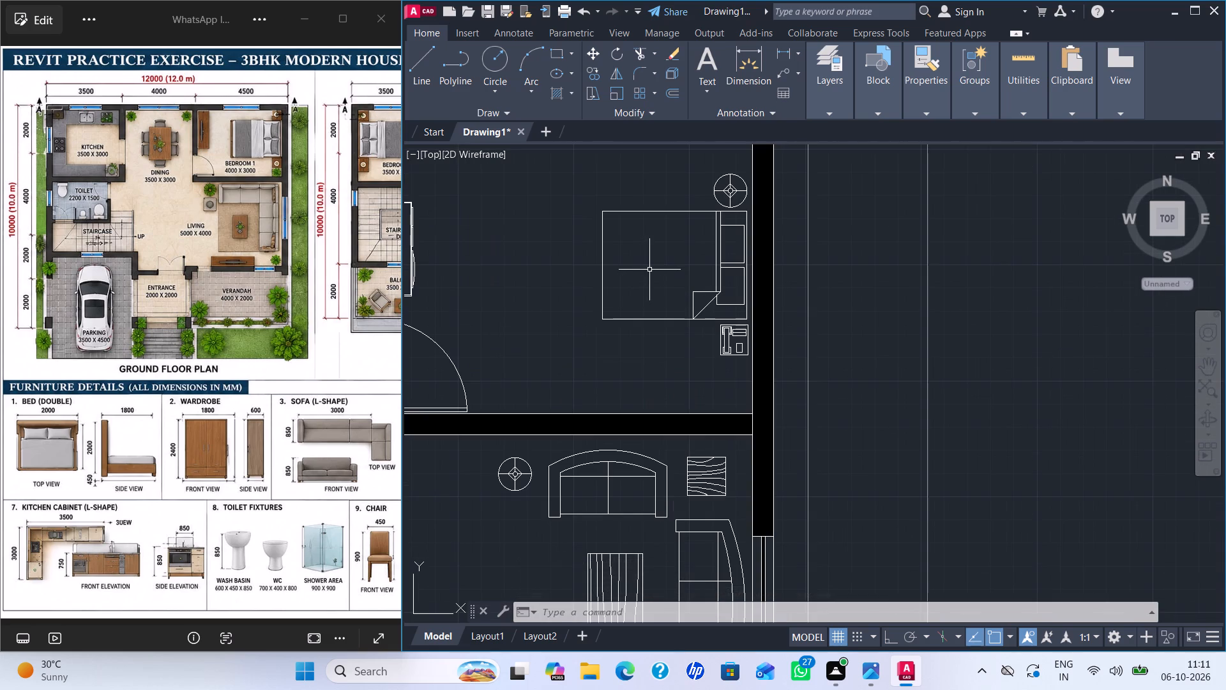
key("Escape")
key("l")
key("Return")
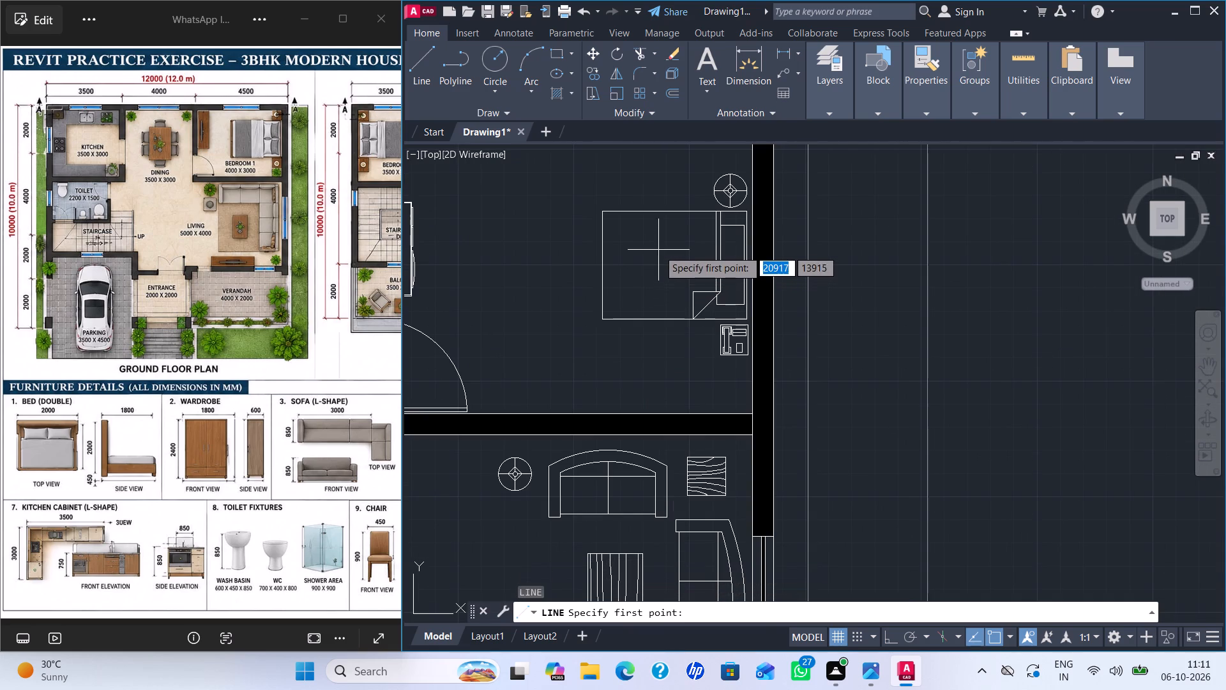
left_click(619, 213)
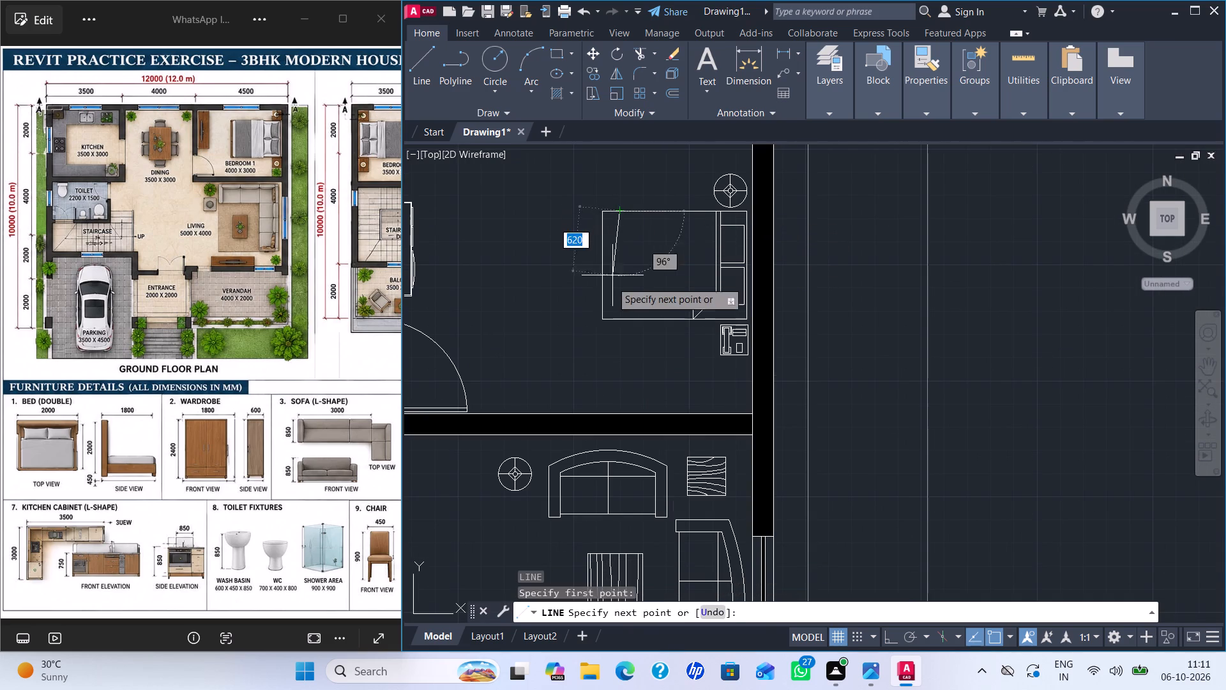
left_click(621, 321)
key("space")
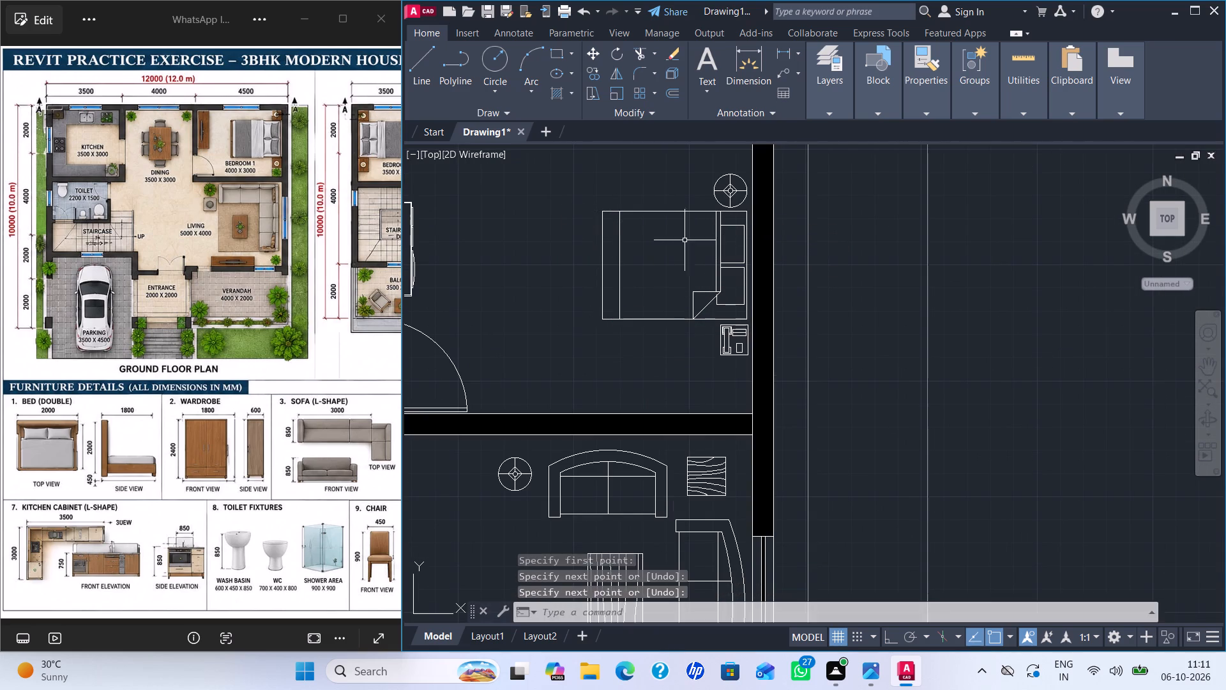
key("space")
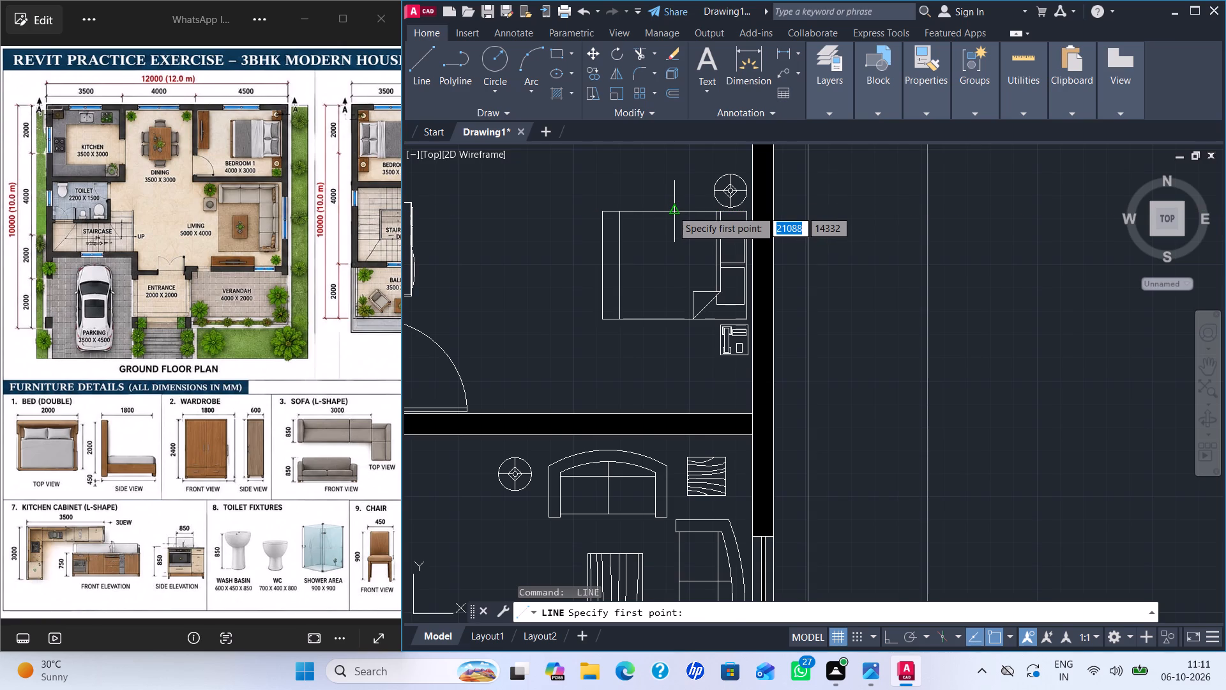
left_click(672, 210)
left_click(675, 319)
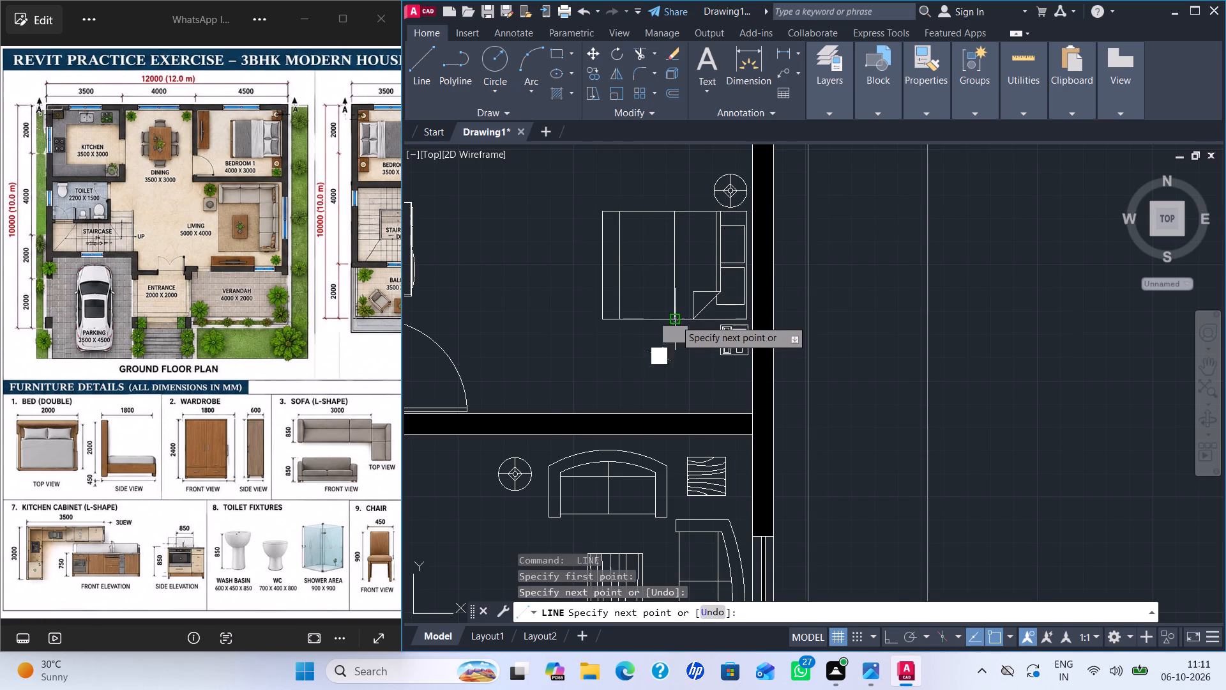
key("space")
Fill the bed's blanket band and both pillows with a solid hatch in grey 147,149,152 at transparency 16.
key("h")
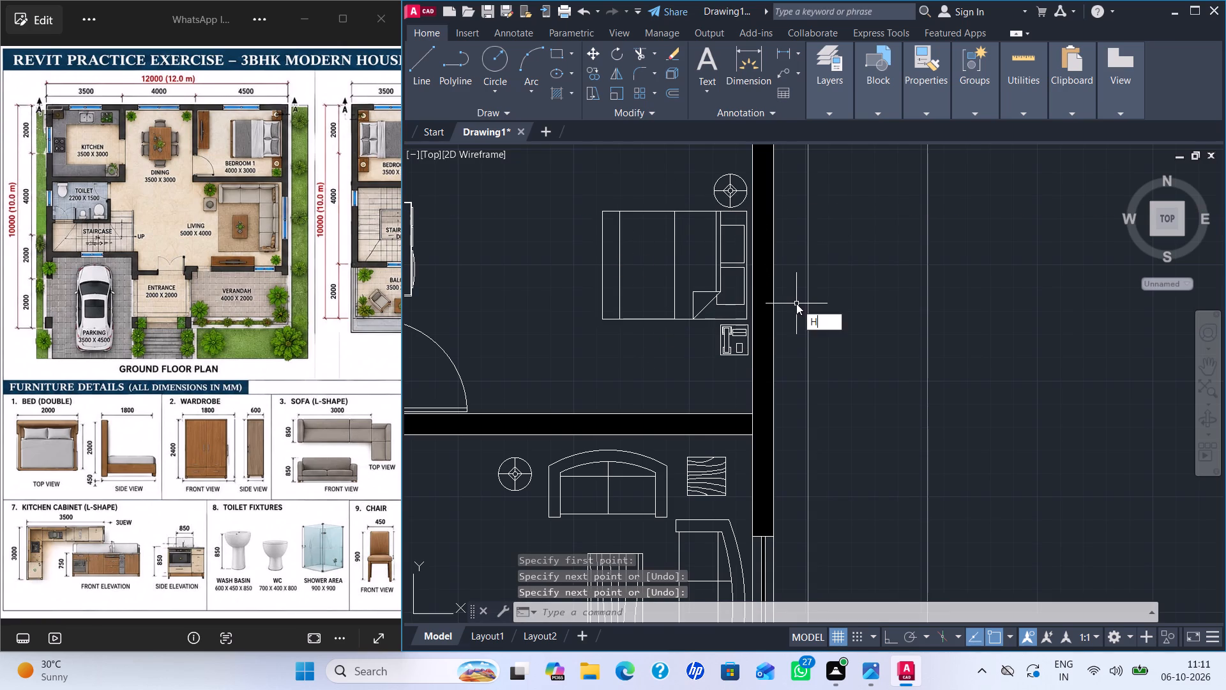
key("Return")
left_click(651, 269)
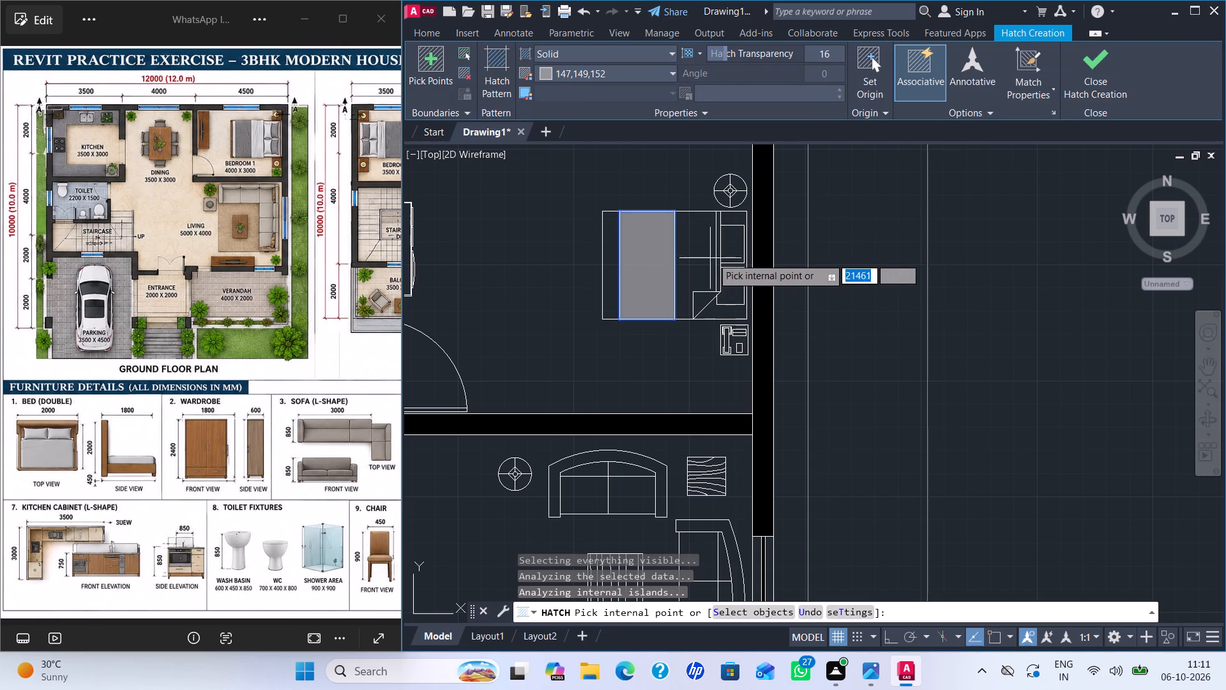
left_click(732, 247)
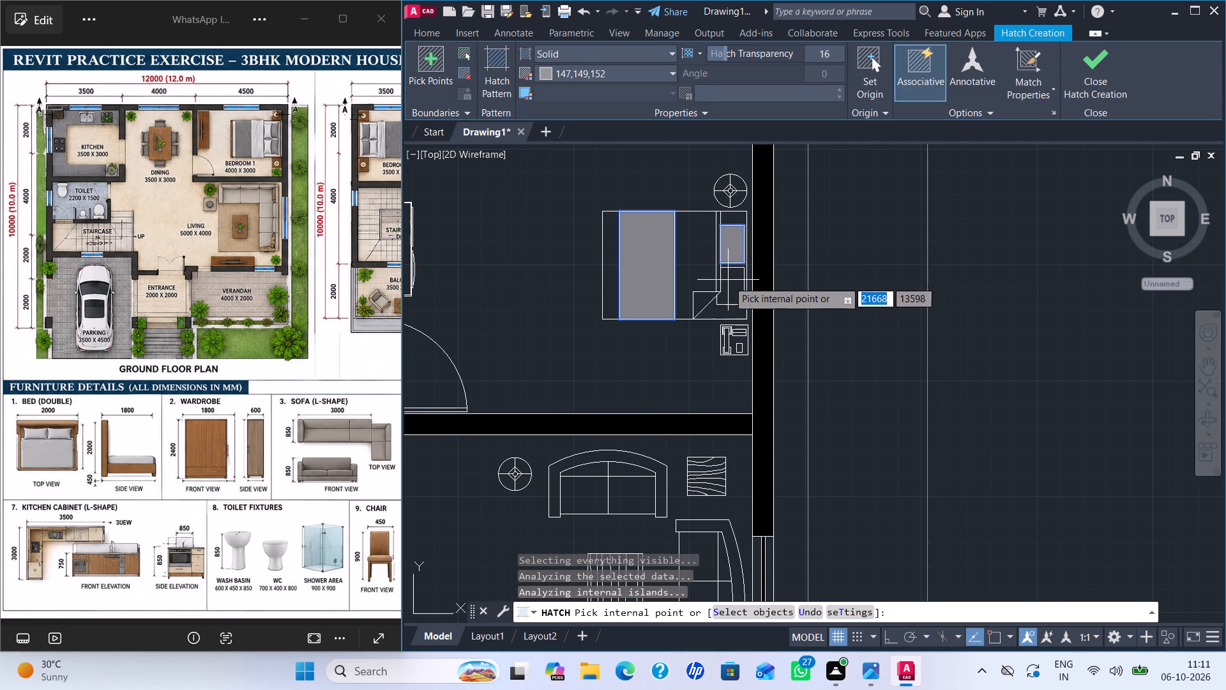
left_click(727, 286)
key("Return")
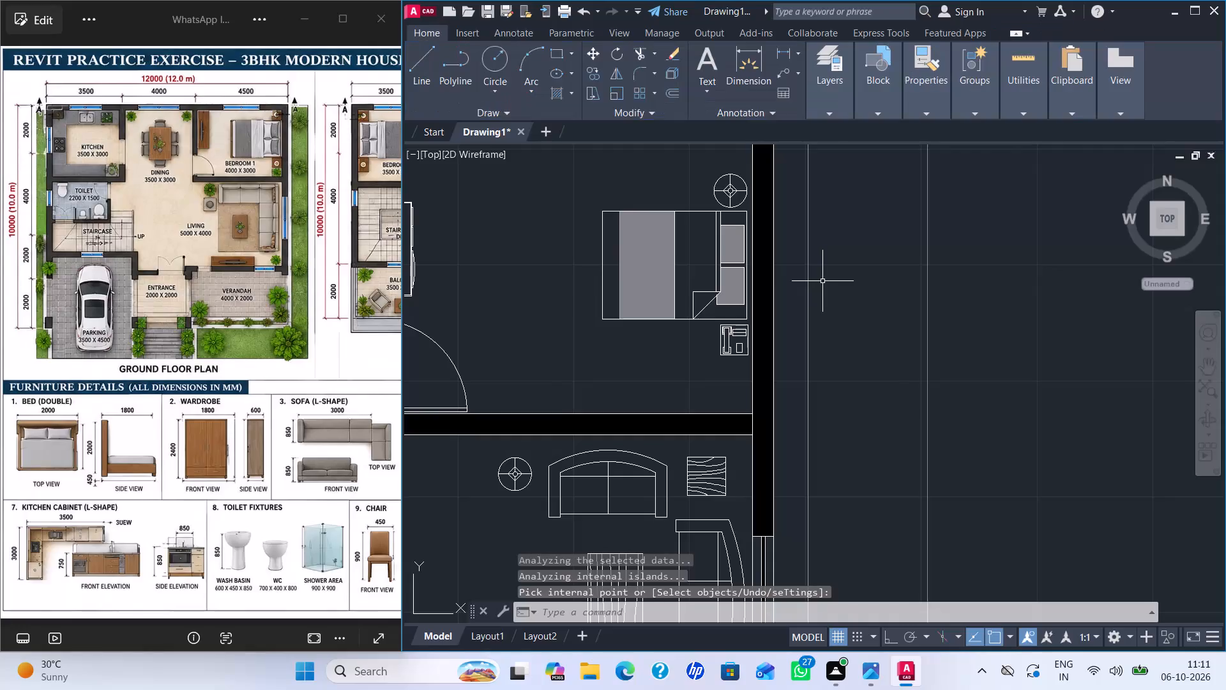
Add a second solid grey 147,149,152 hatch over the blanket band and both pillows at transparency 0.
key("h")
key("Return")
left_click(549, 73)
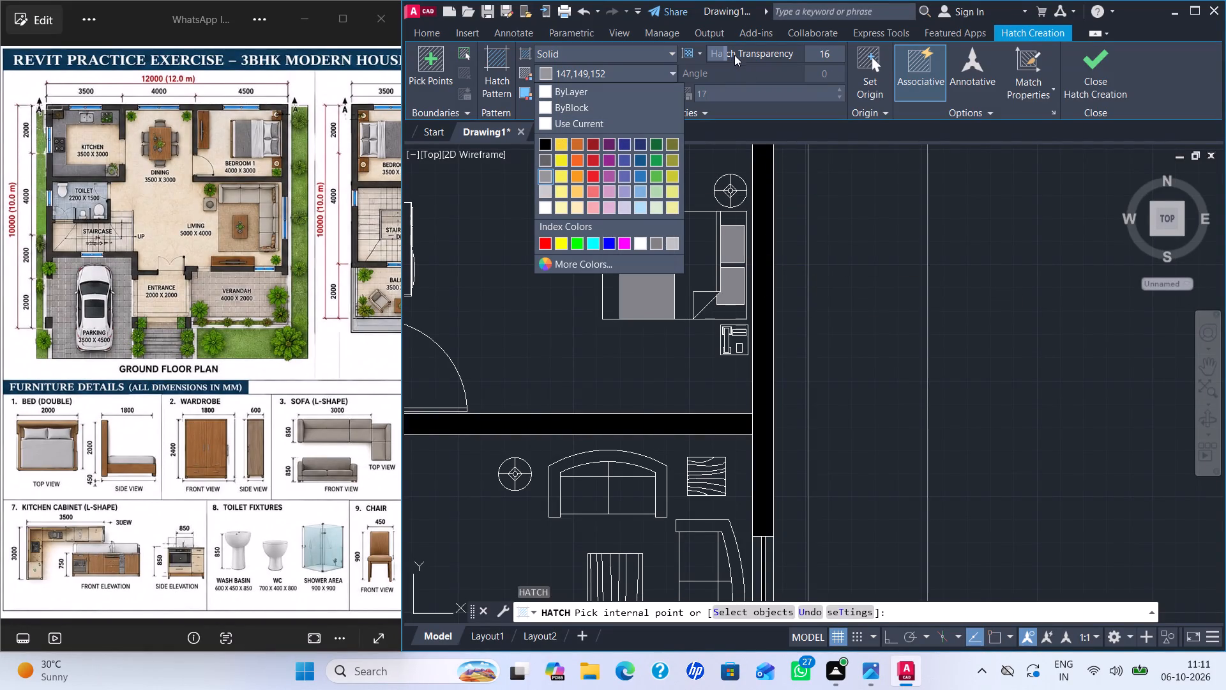
left_click_drag(725, 46, 679, 59)
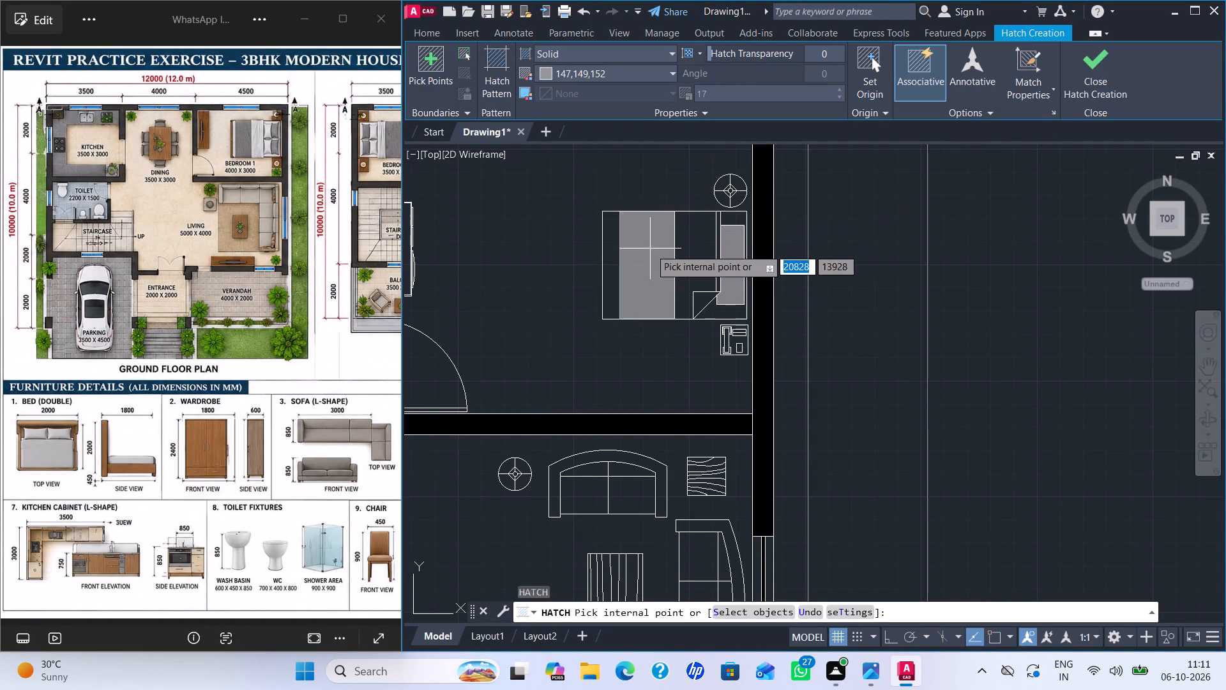
left_click(651, 249)
left_click(725, 240)
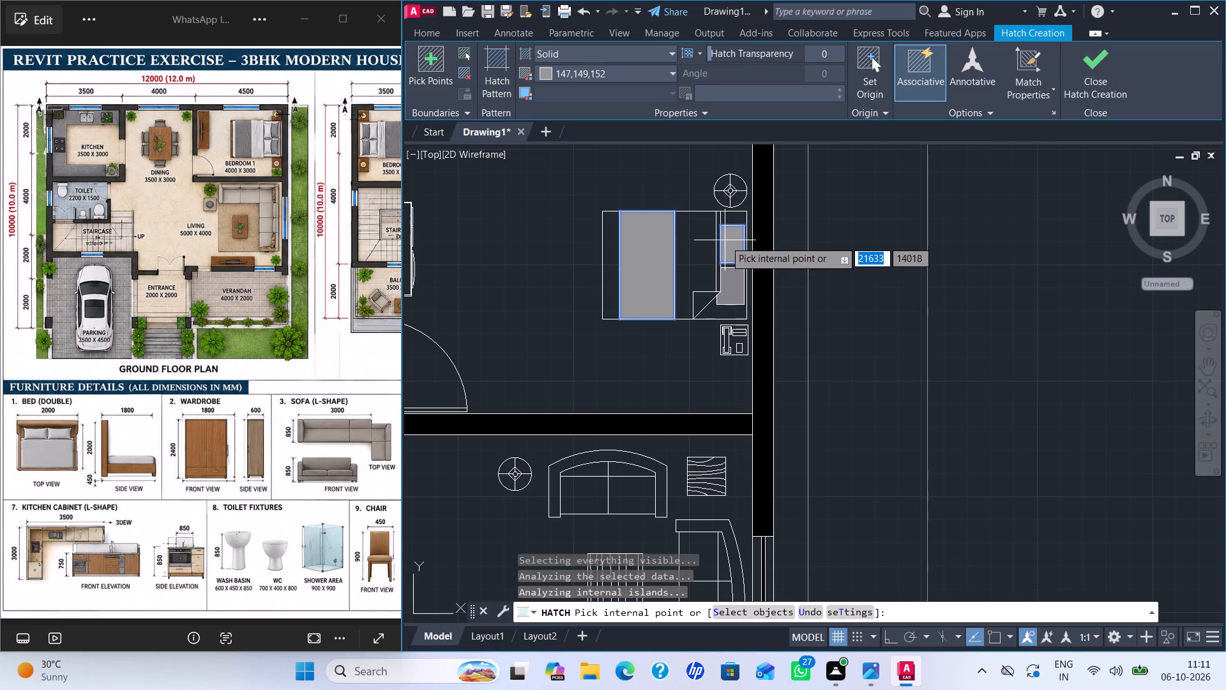
left_click(728, 291)
left_click_drag(709, 50, 668, 42)
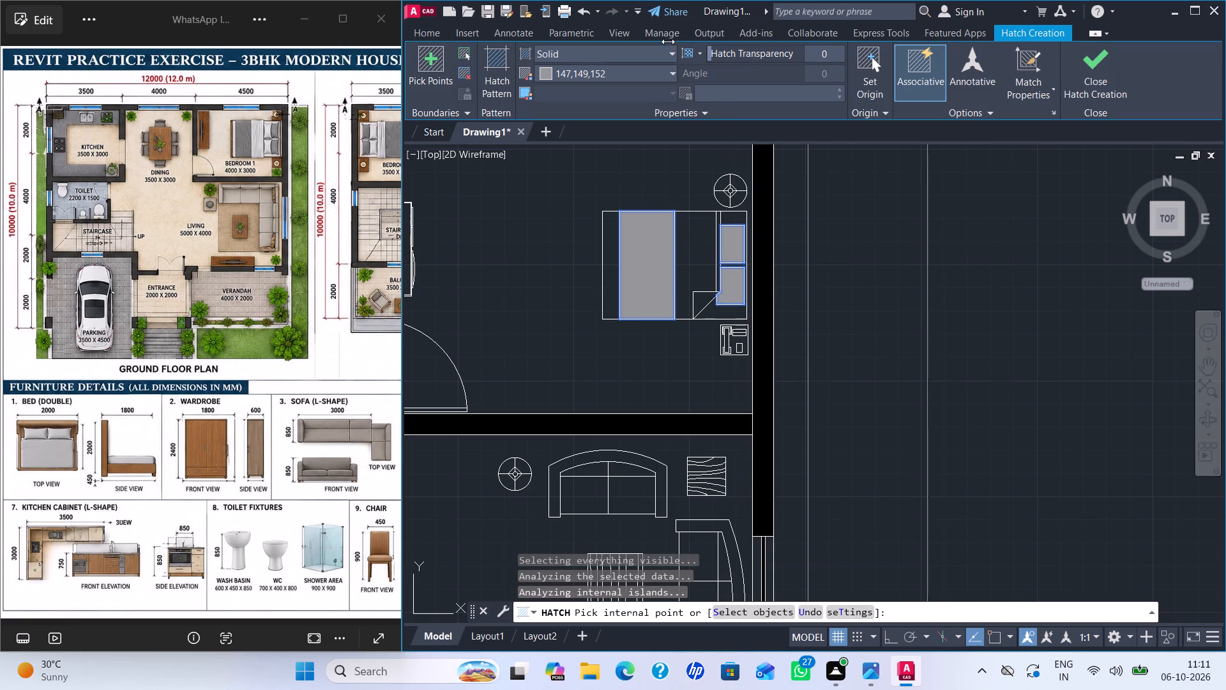
left_click_drag(668, 42, 663, 42)
key("Return")
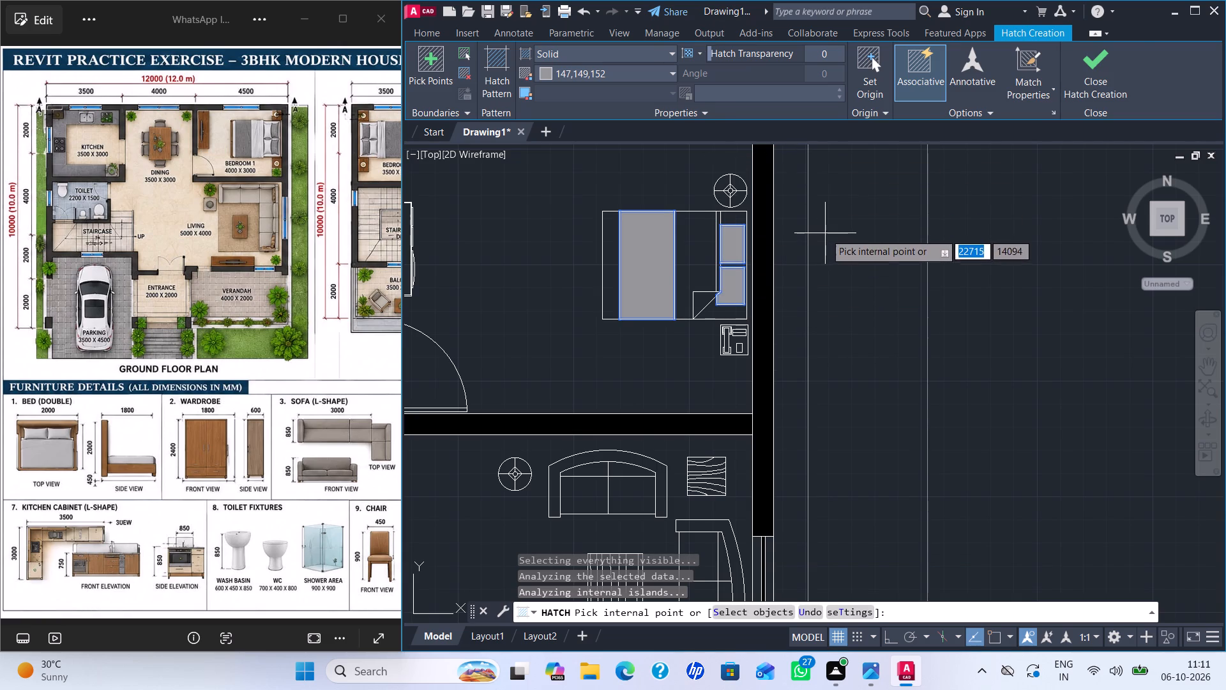
key("Return")
Start another solid hatch with its colour set to white 255,255,255.
key("h")
key("Return")
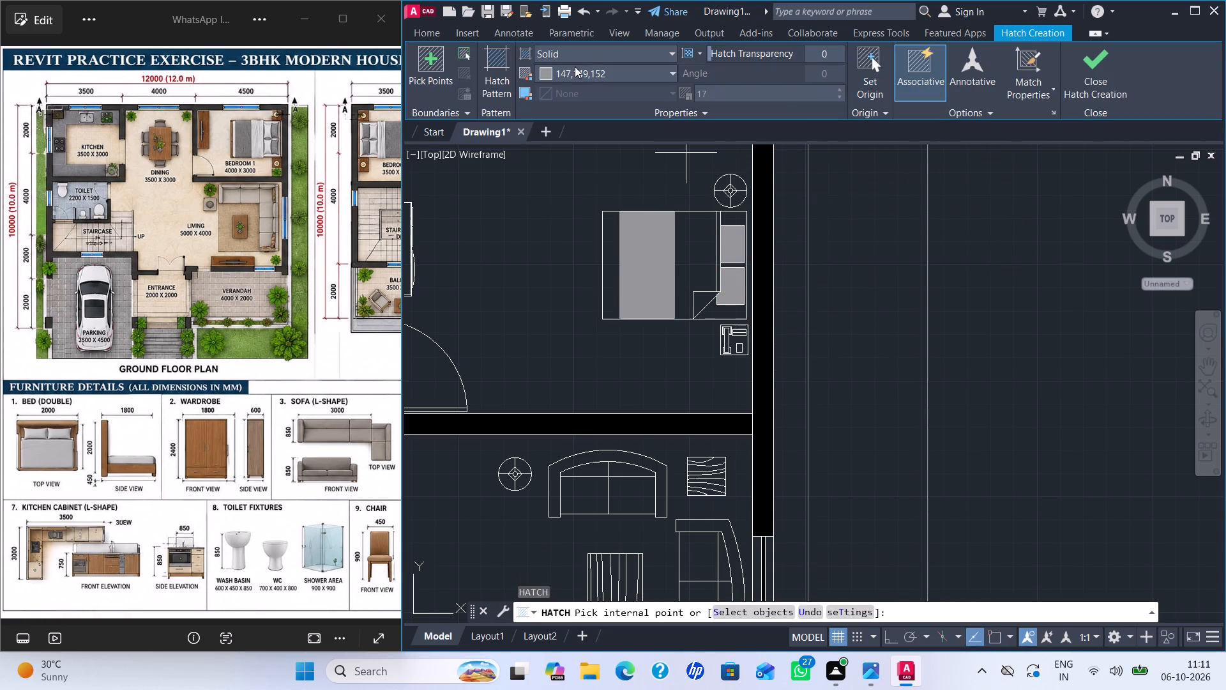
left_click(541, 70)
left_click(548, 208)
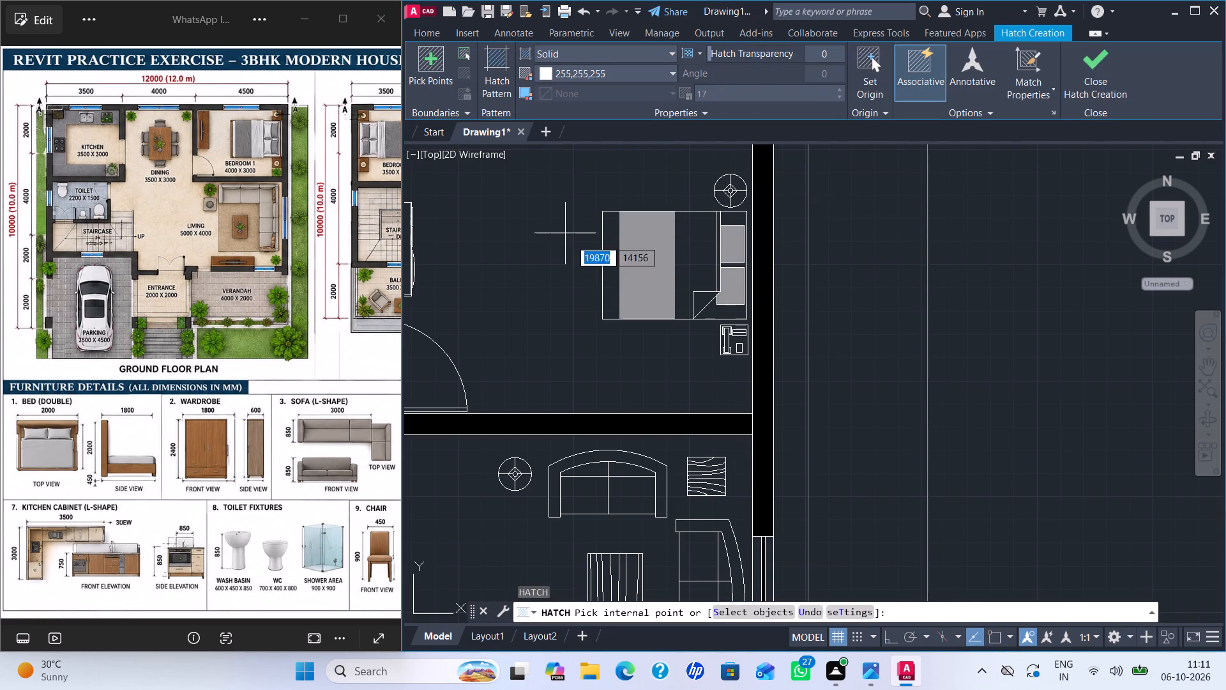
Fill the bed's foot strip, sheet area and the area around the pillows with the solid white 255,255,255 hatch.
left_click(610, 284)
left_click(708, 261)
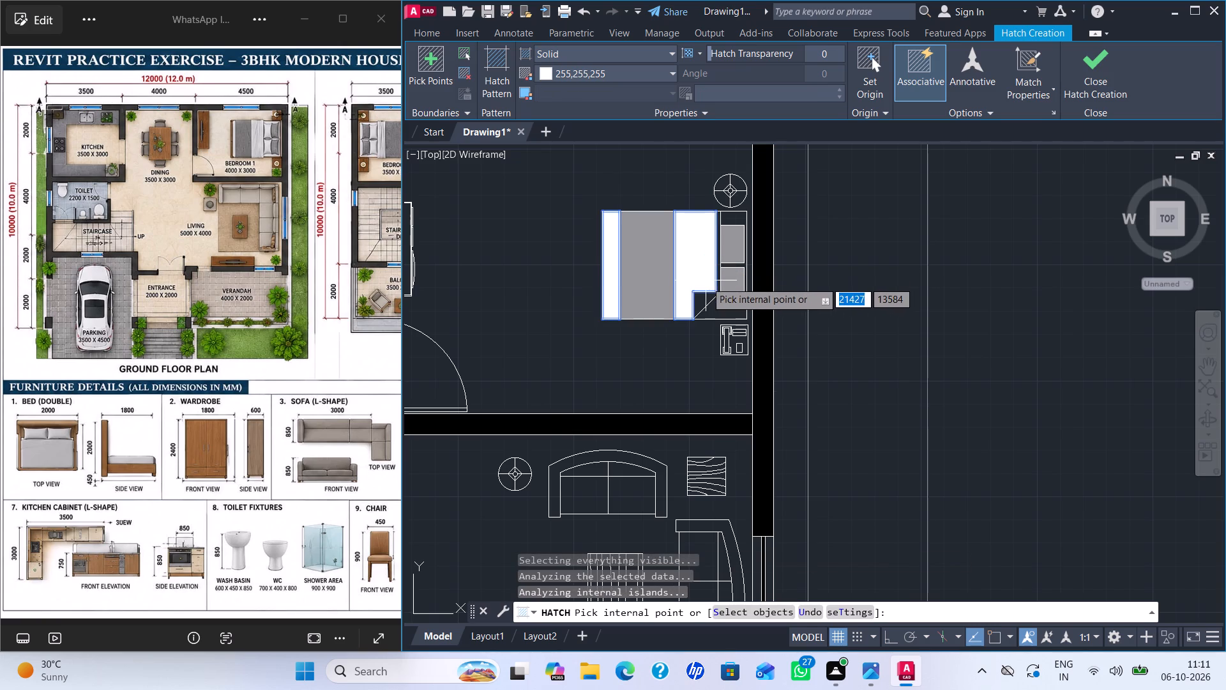
left_click(727, 316)
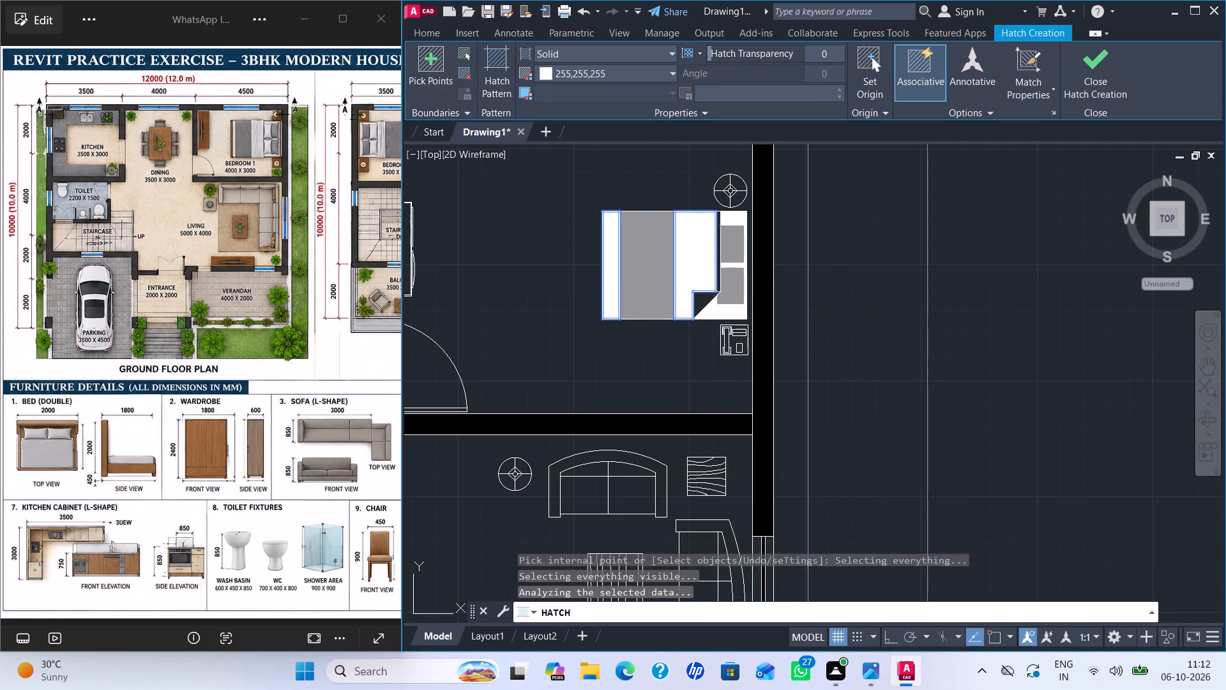
key("Return")
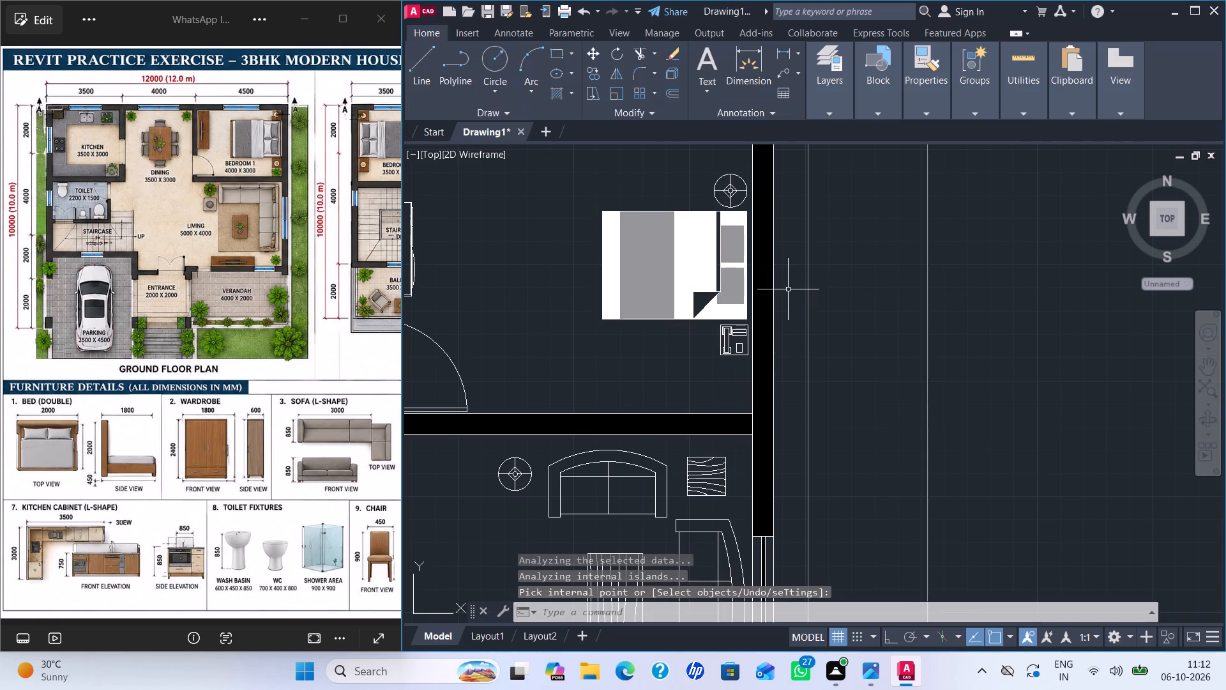
Fill the folded triangular blanket corner of the bed with a solid grey 147,149,152 hatch.
key("h")
key("Return")
left_click(545, 71)
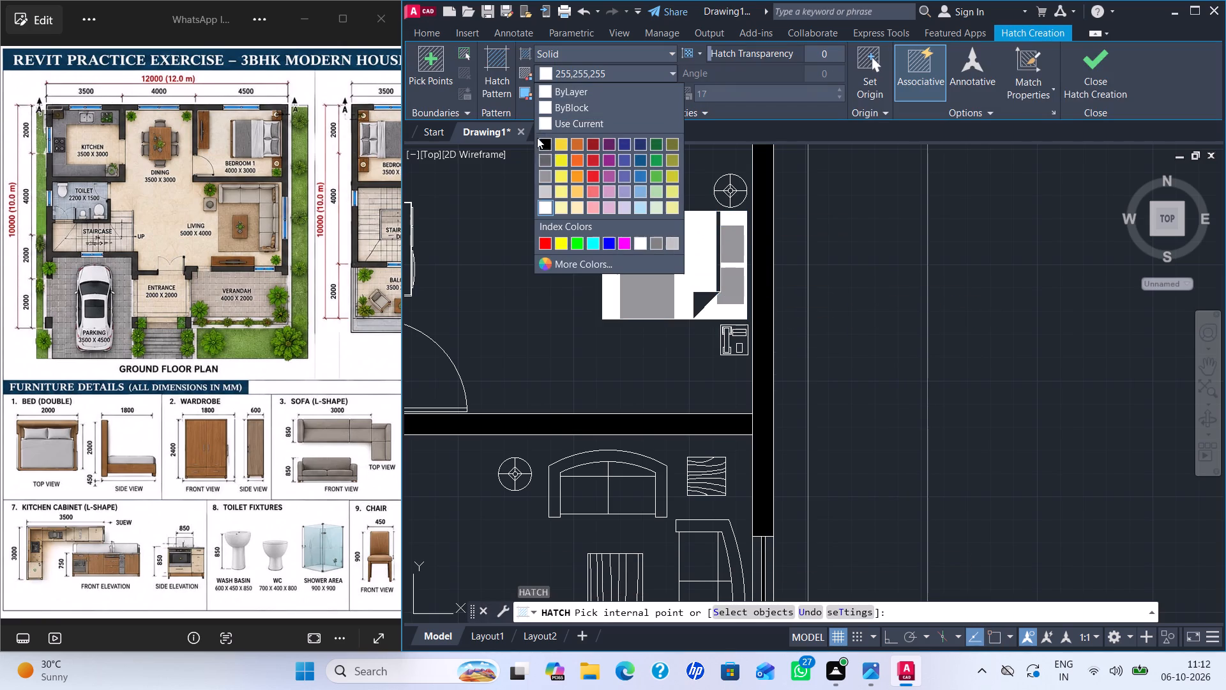
left_click(543, 178)
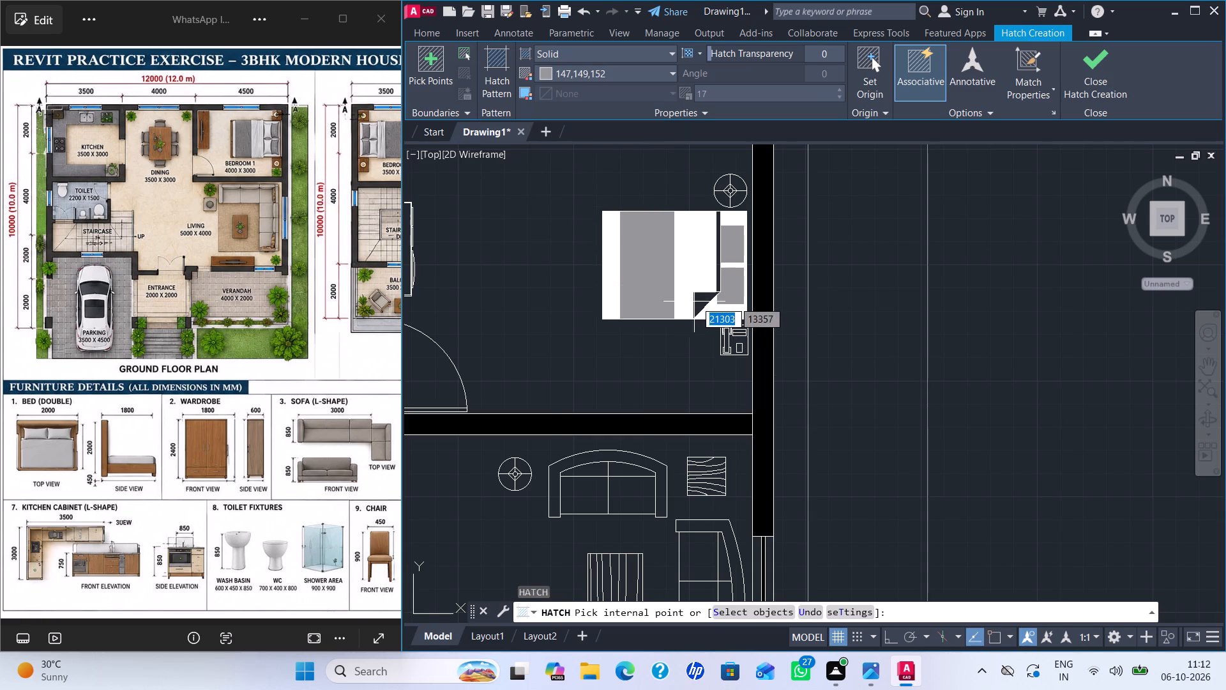
left_click(697, 300)
key("Return")
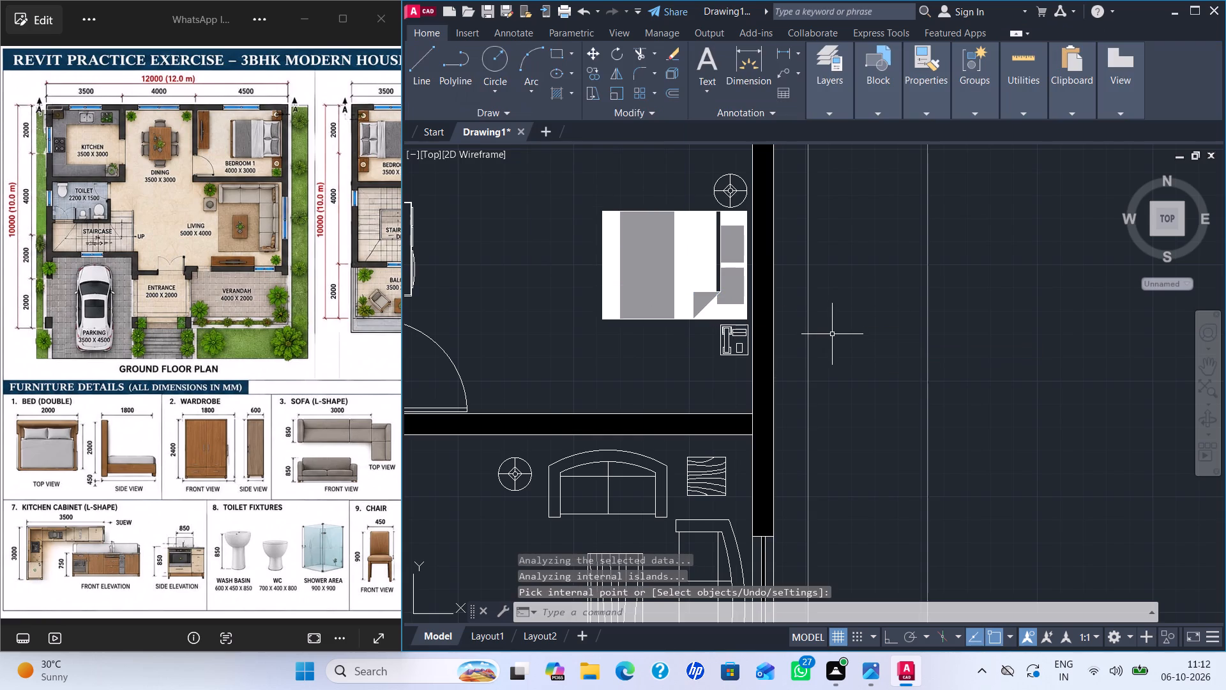
Start a solid hatch for the dining table and set its colour to index 14.
scroll(833, 334, "down", 3)
scroll(859, 353, "up", 1)
middle_click_drag(860, 349, 1004, 321)
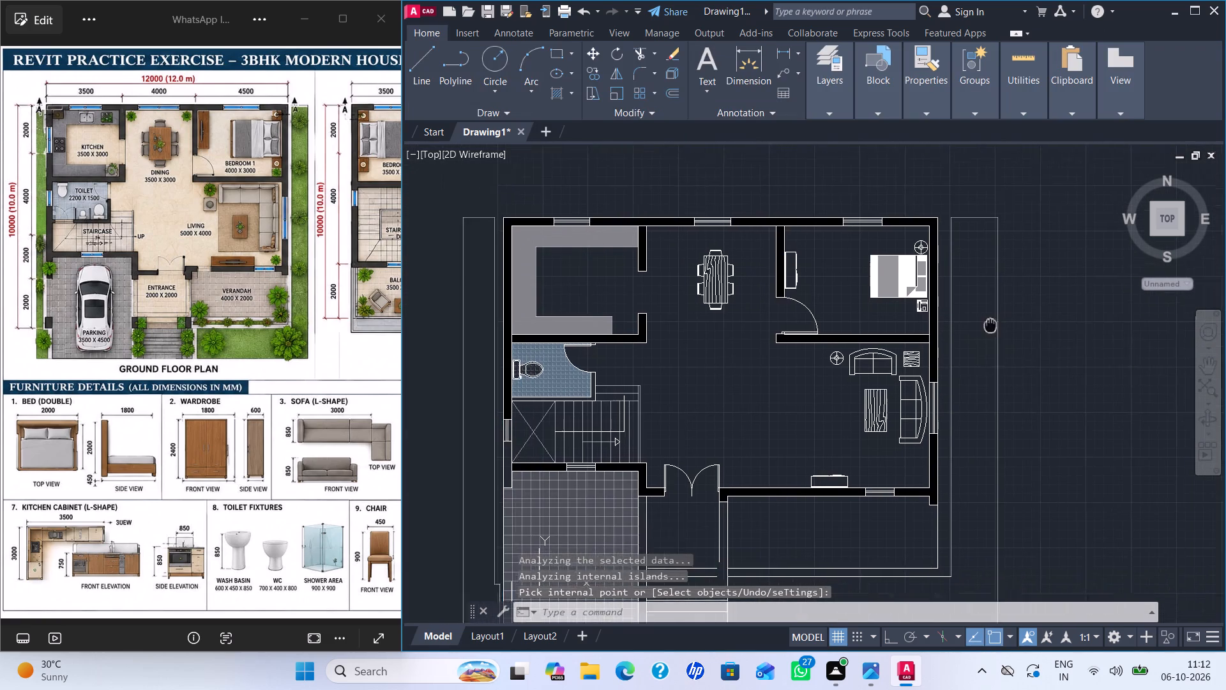
middle_click_drag(1004, 321, 1008, 319)
scroll(1010, 333, "down", 1)
scroll(1038, 352, "up", 1)
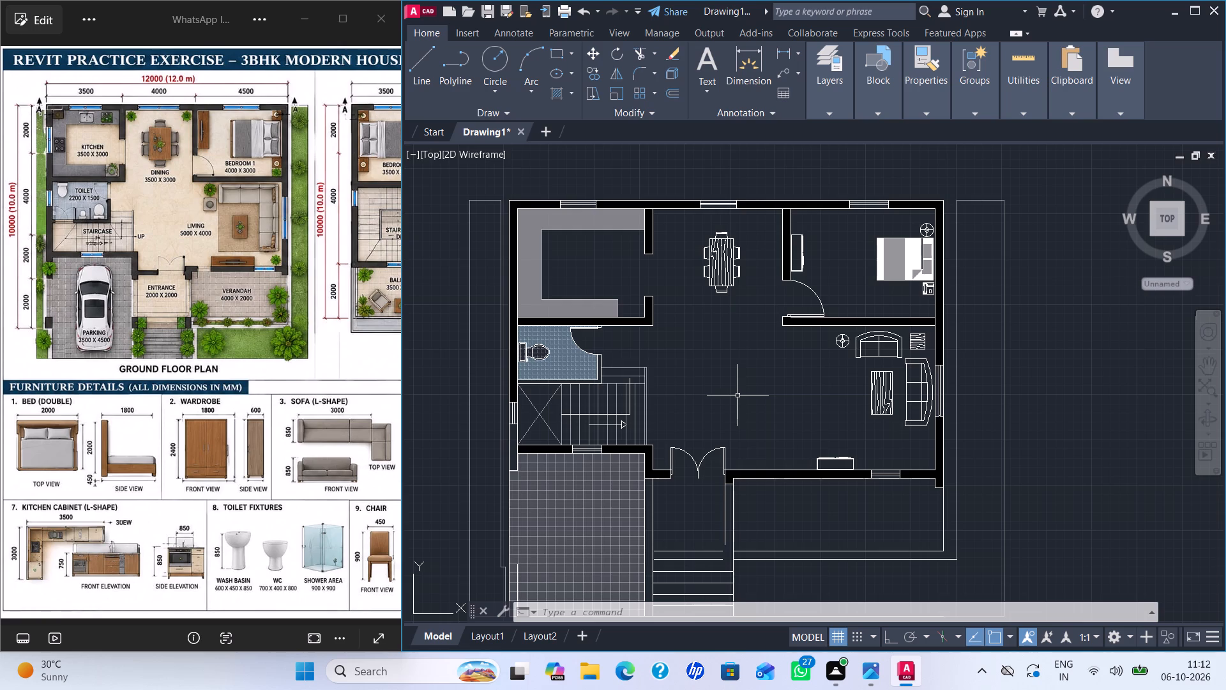
scroll(724, 249, "up", 3)
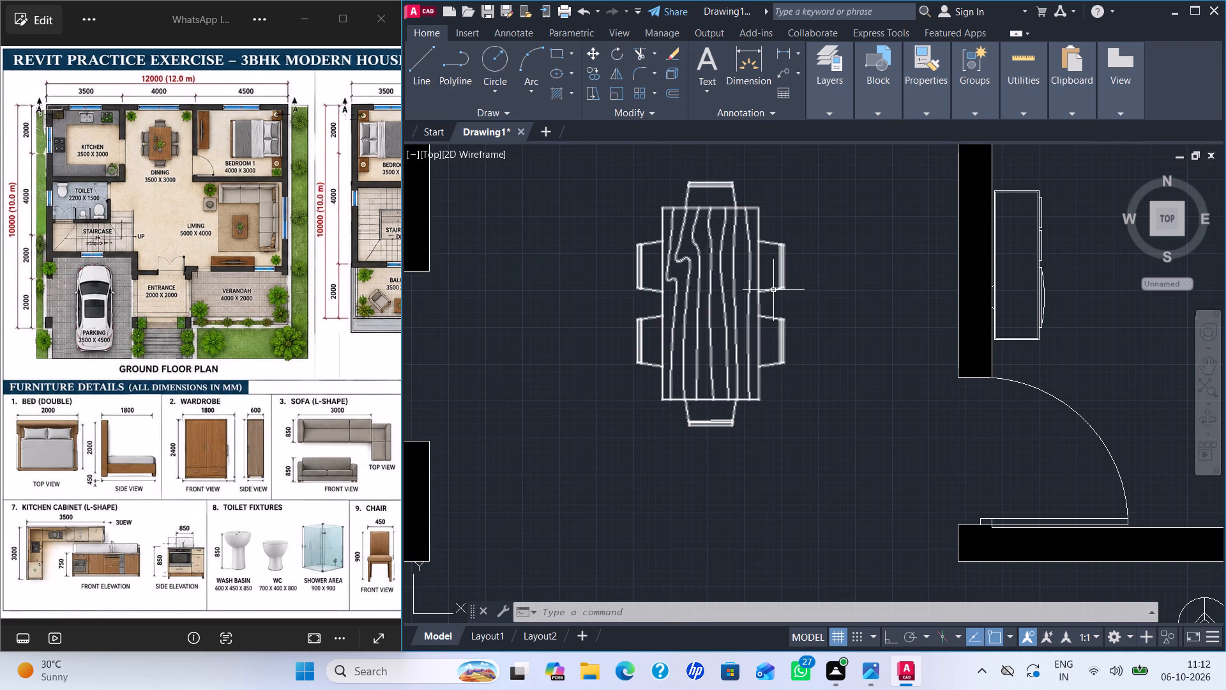
middle_click_drag(773, 290, 772, 354)
key("h")
key("Return")
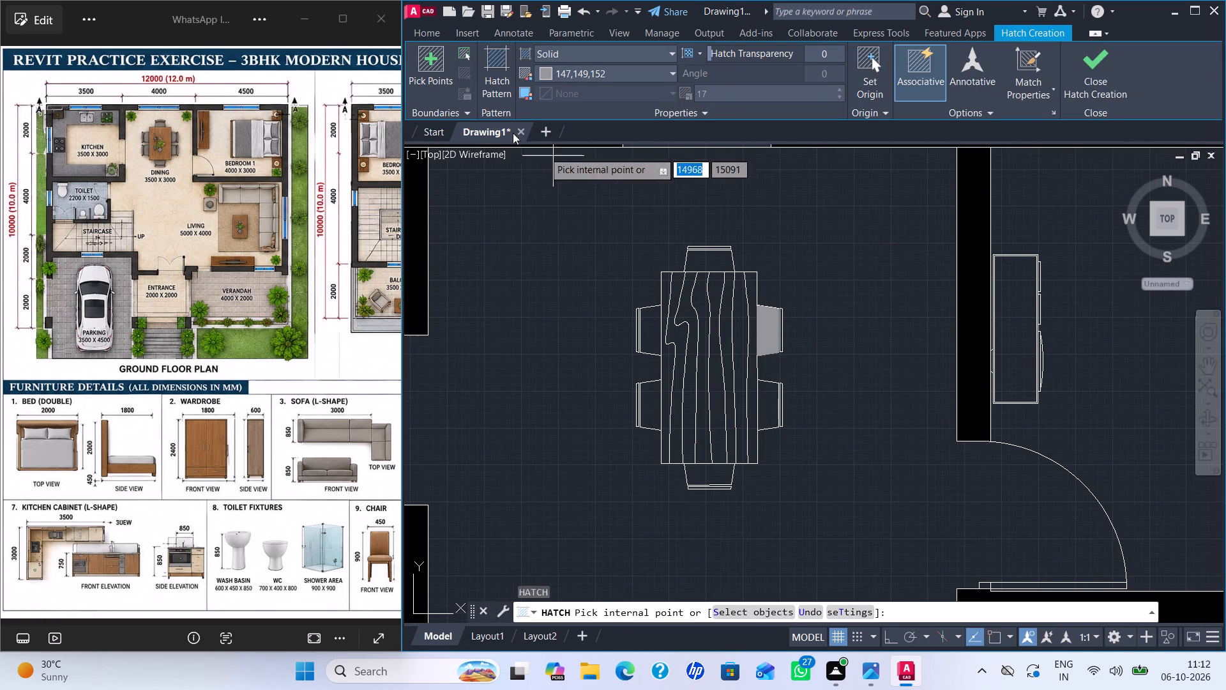
left_click(546, 70)
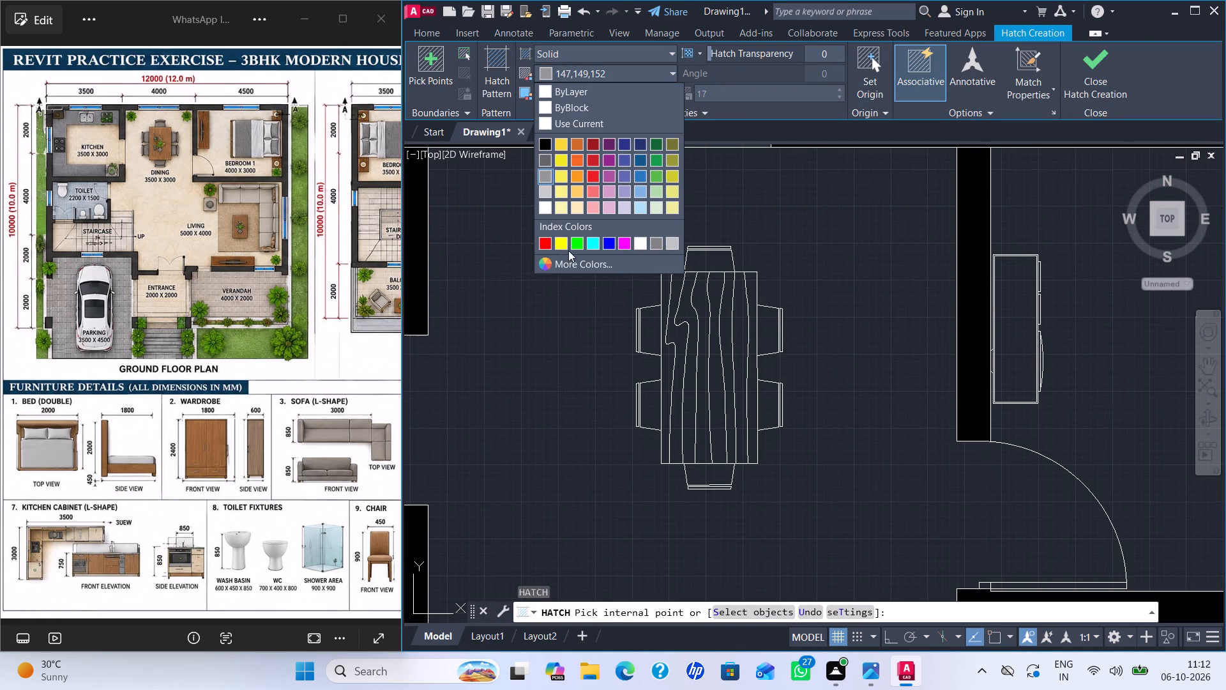
left_click(561, 259)
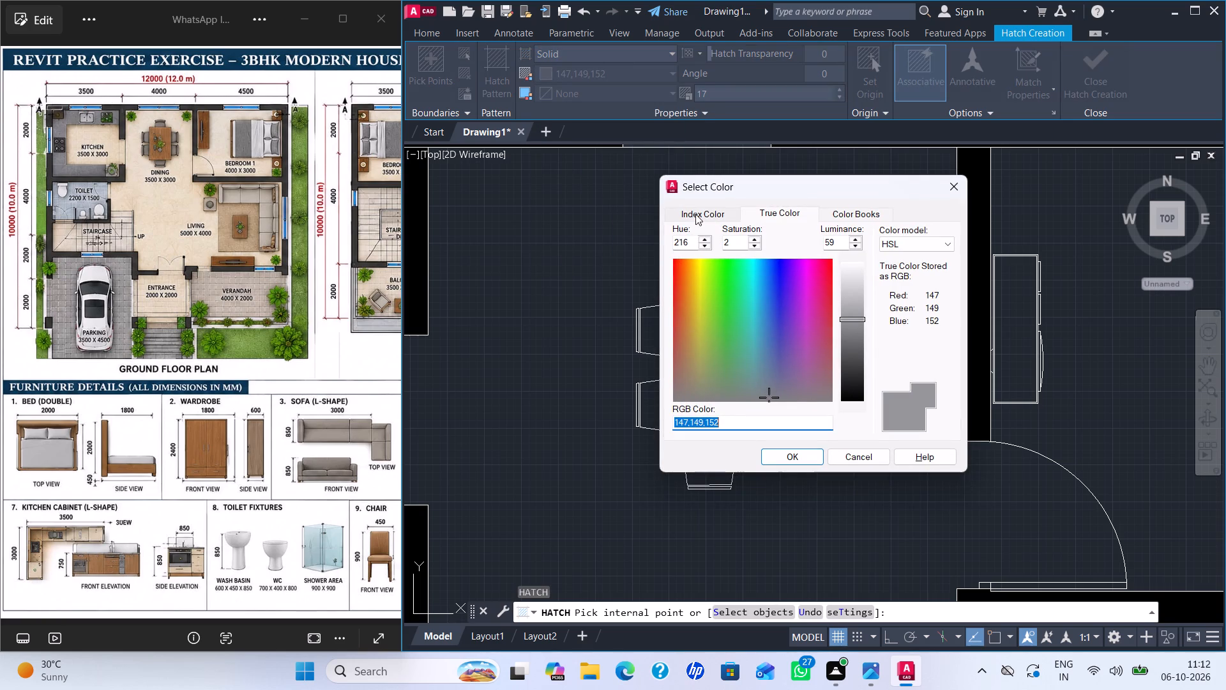
left_click(695, 214)
left_click(700, 258)
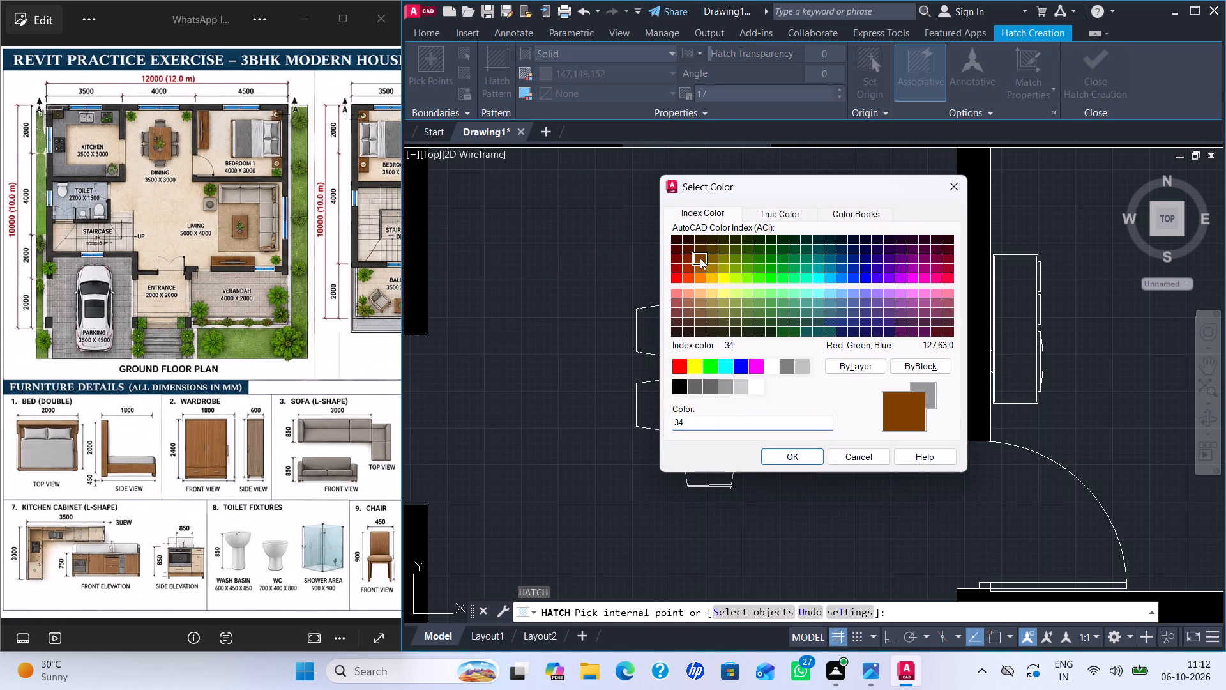
left_click(683, 256)
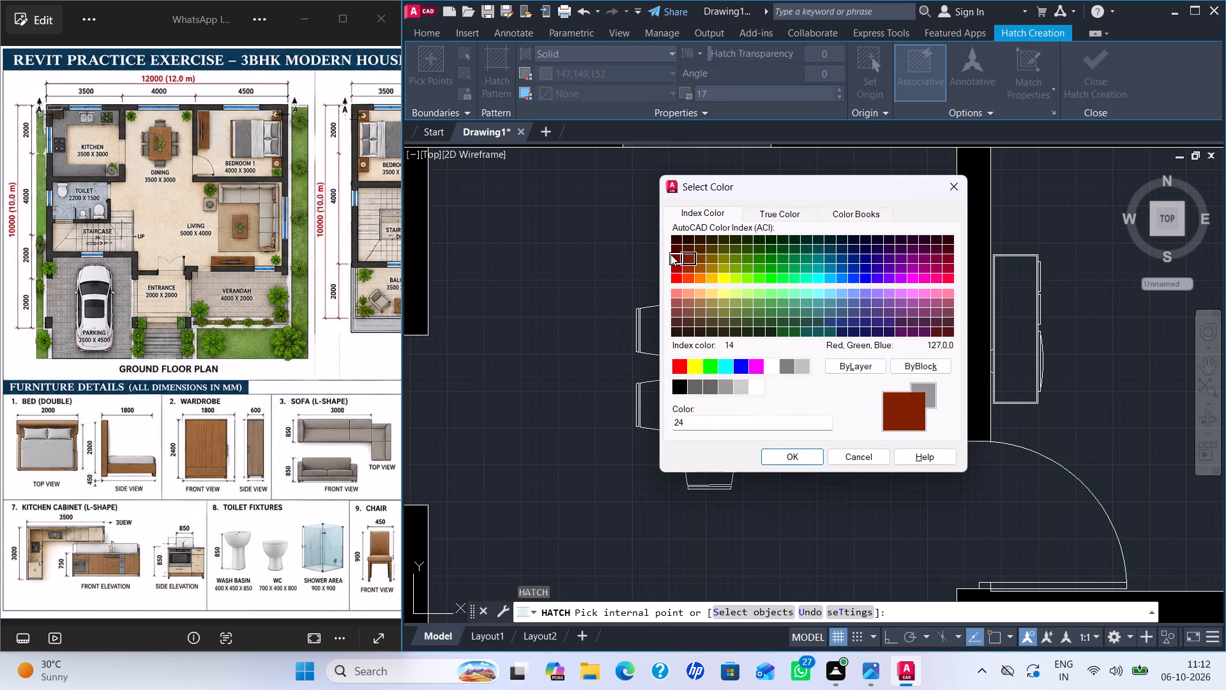
left_click(670, 254)
left_click(778, 453)
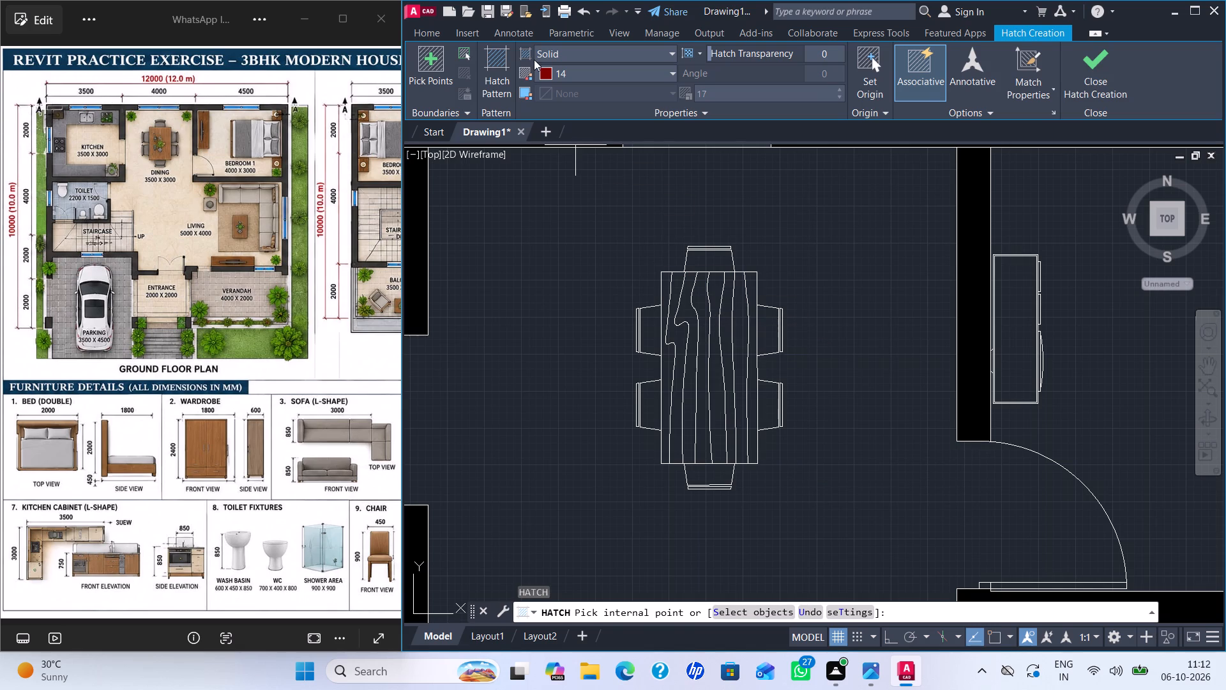
Fill every wood-grain strip of the dining table top with a solid hatch in index colour 32 at 45 transparency.
left_click(547, 72)
left_click(590, 296)
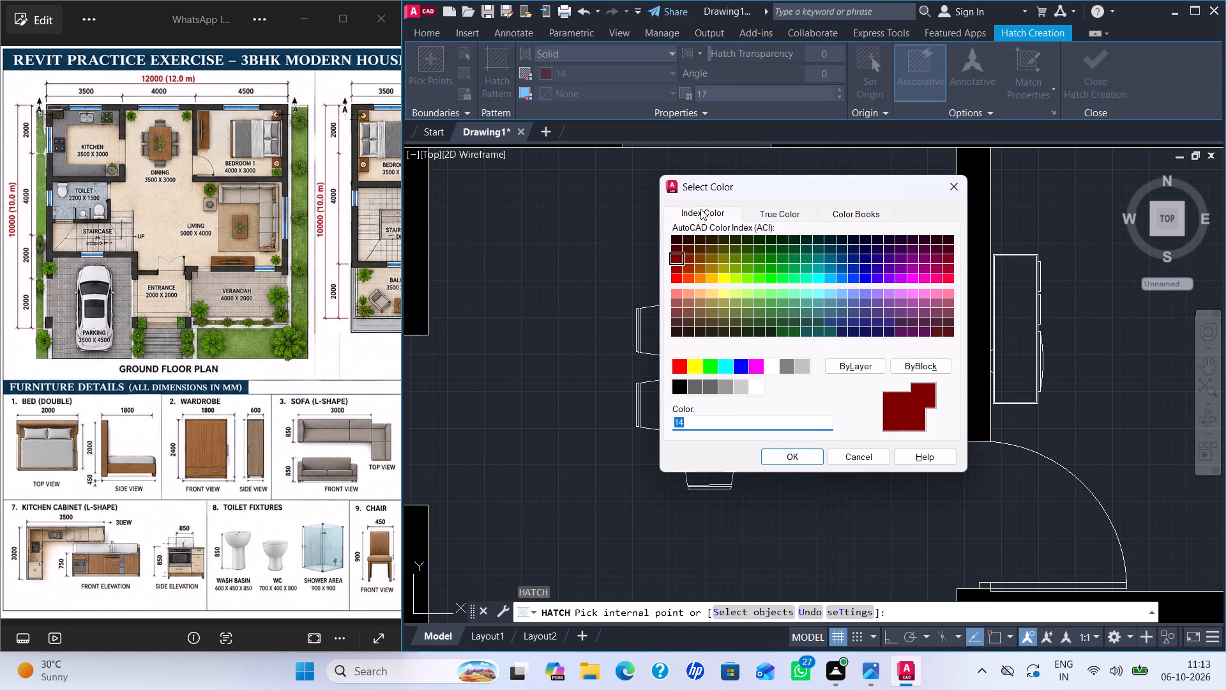
left_click(701, 210)
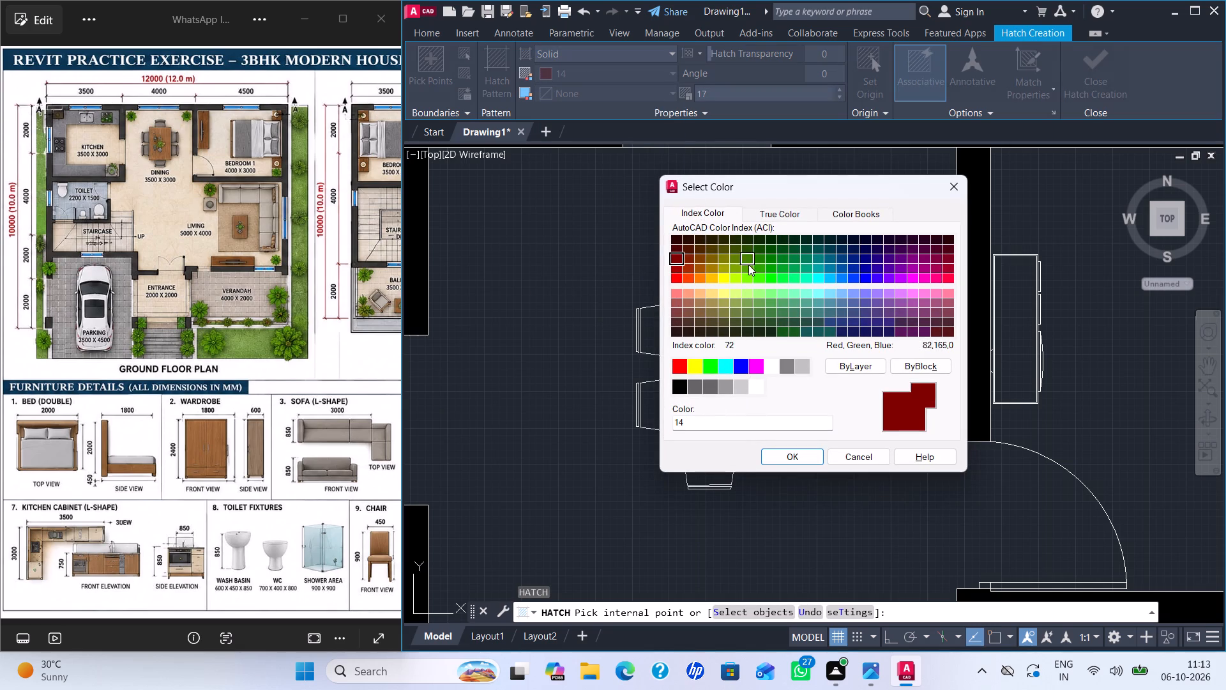
left_click(686, 248)
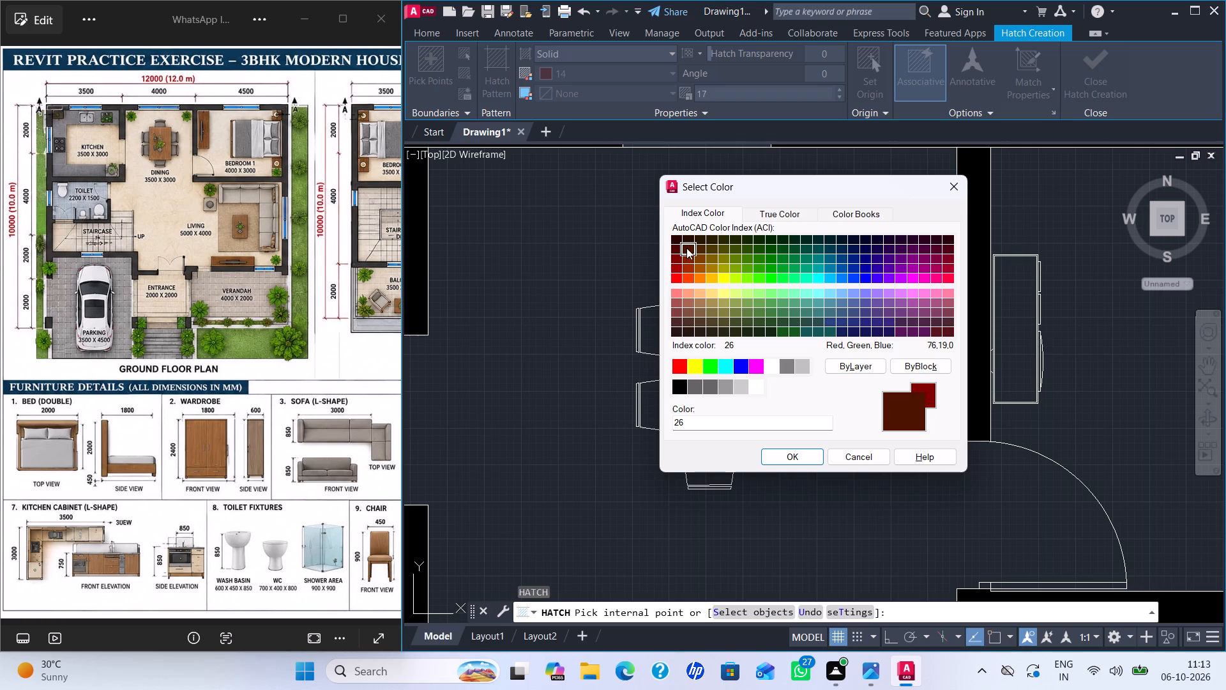
left_click(711, 256)
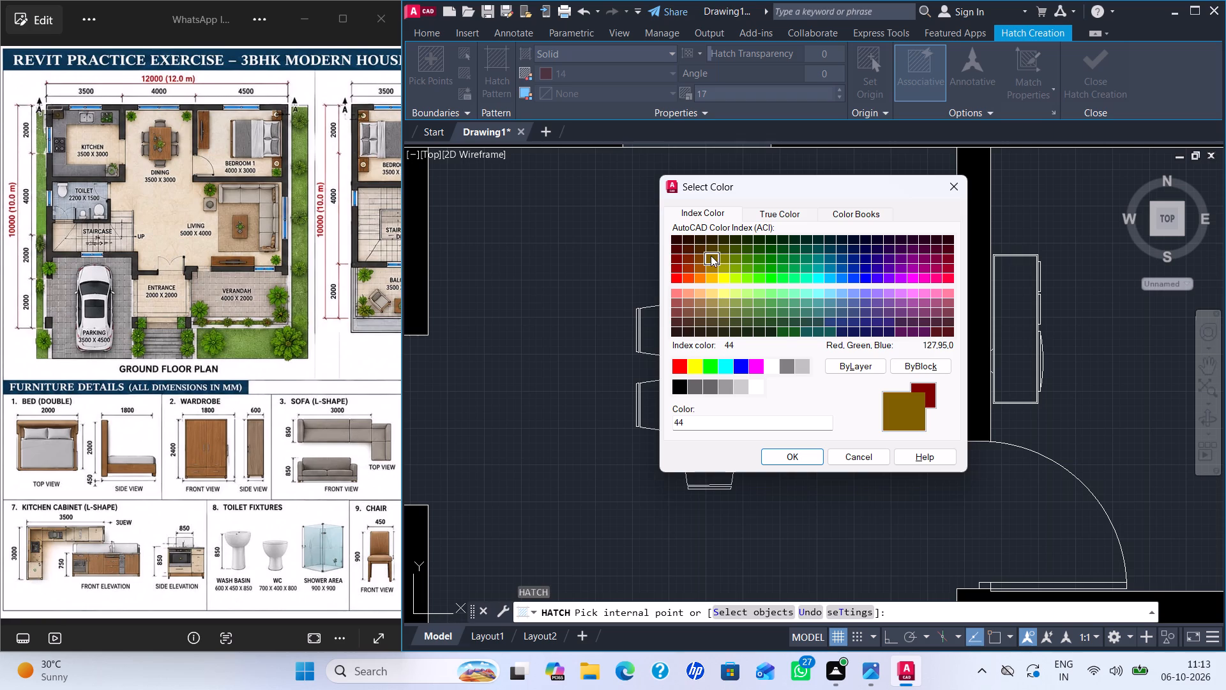
left_click(700, 257)
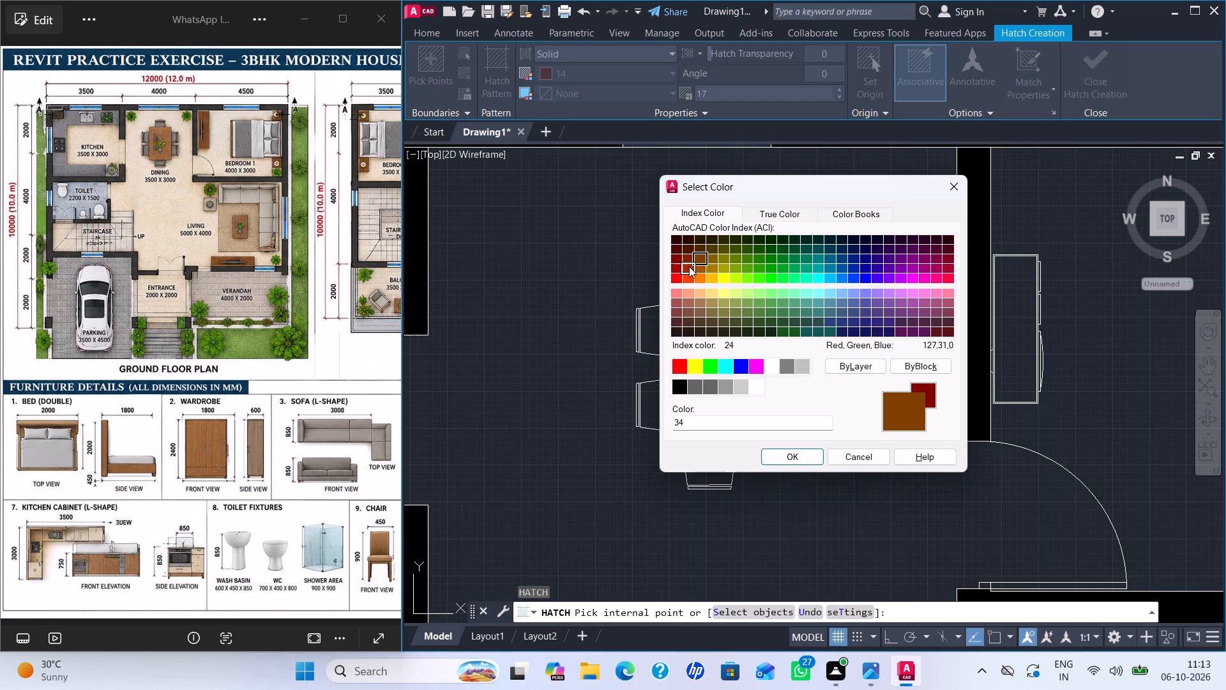
left_click(686, 267)
left_click(699, 269)
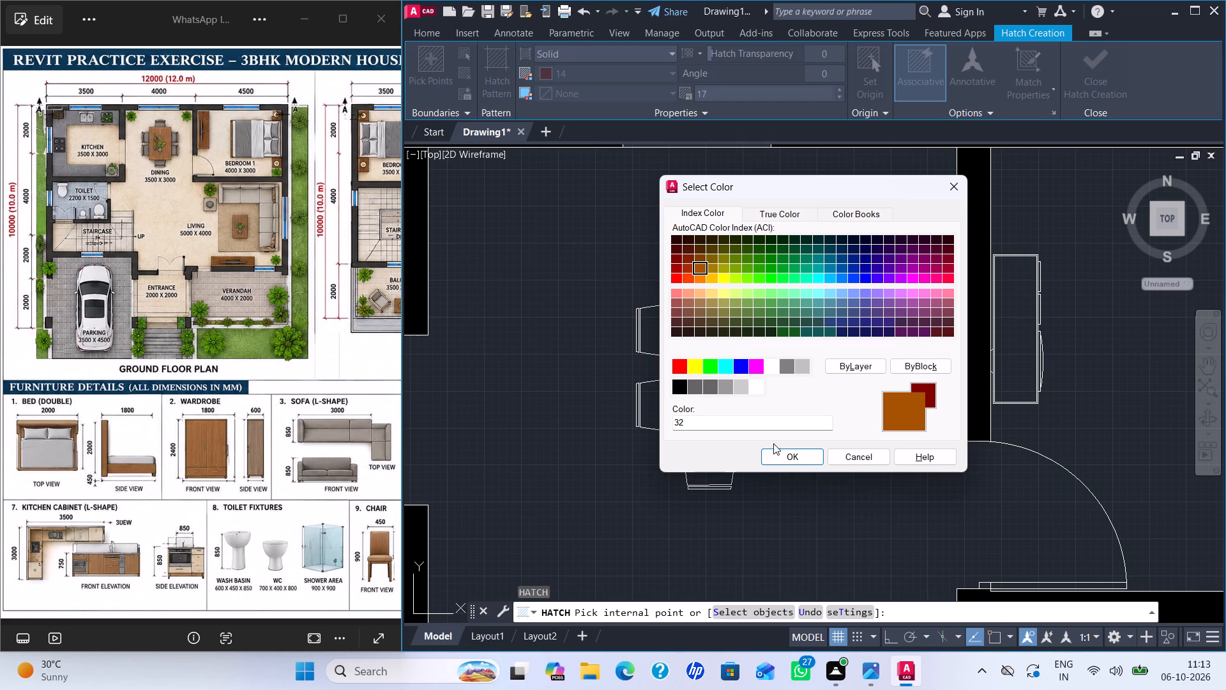
left_click(773, 457)
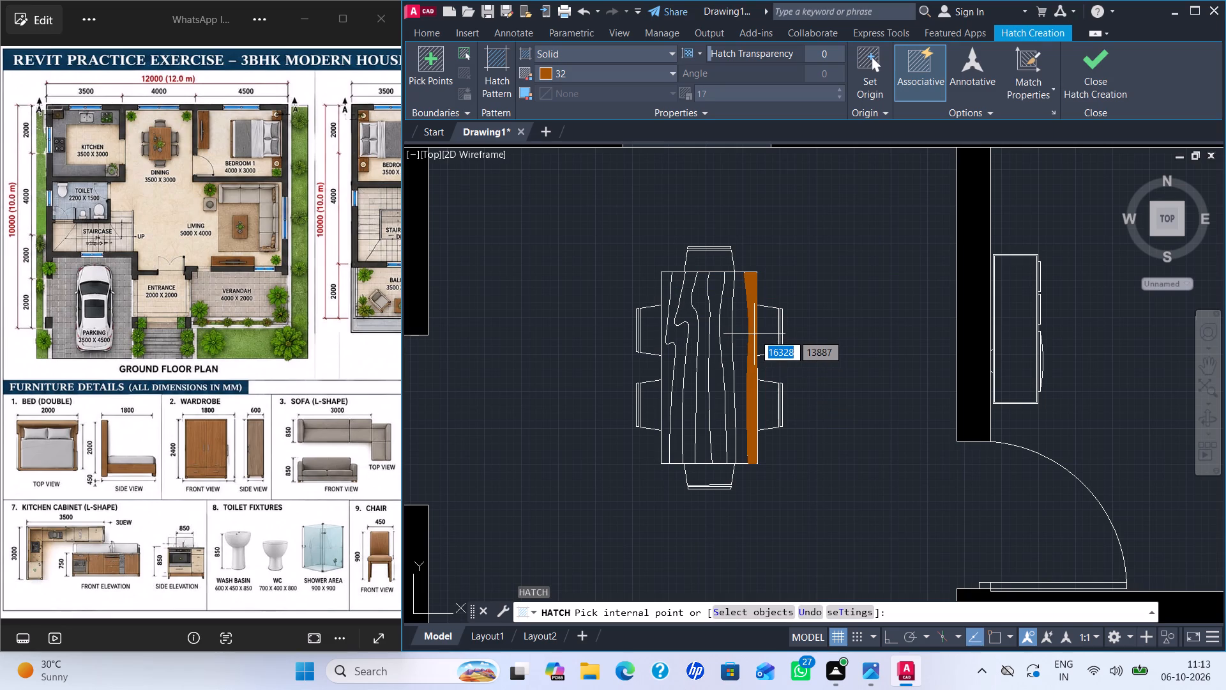
left_click_drag(713, 53, 792, 61)
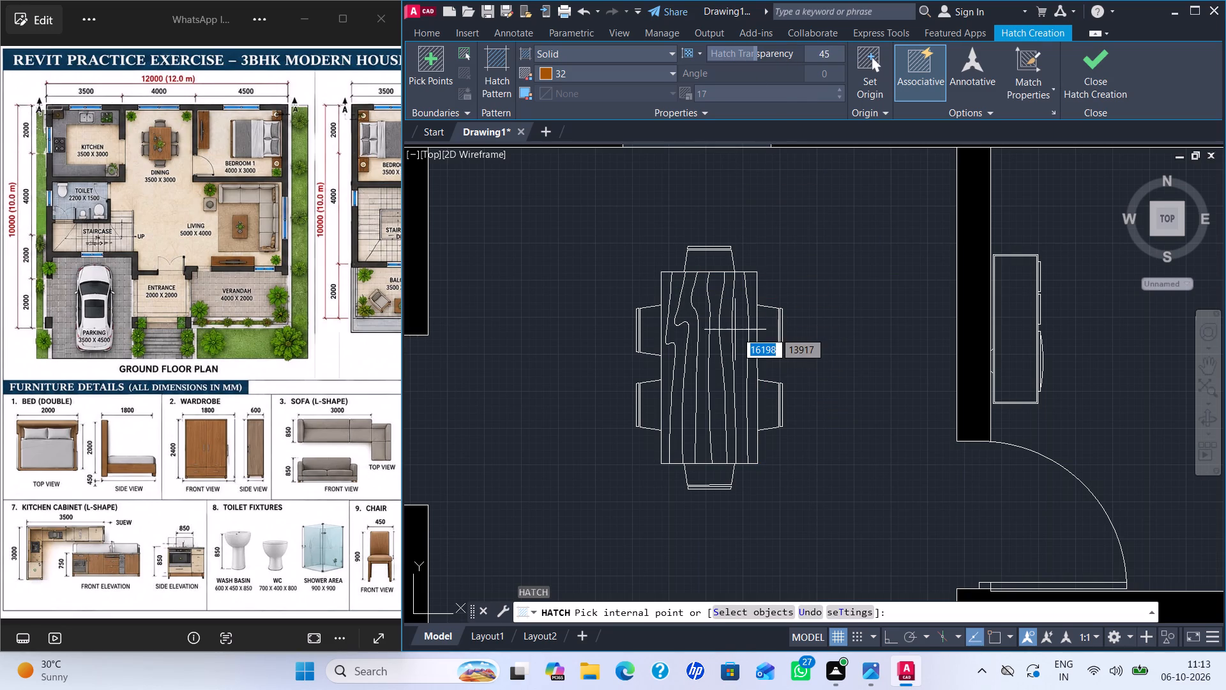
left_click(738, 335)
left_click(753, 325)
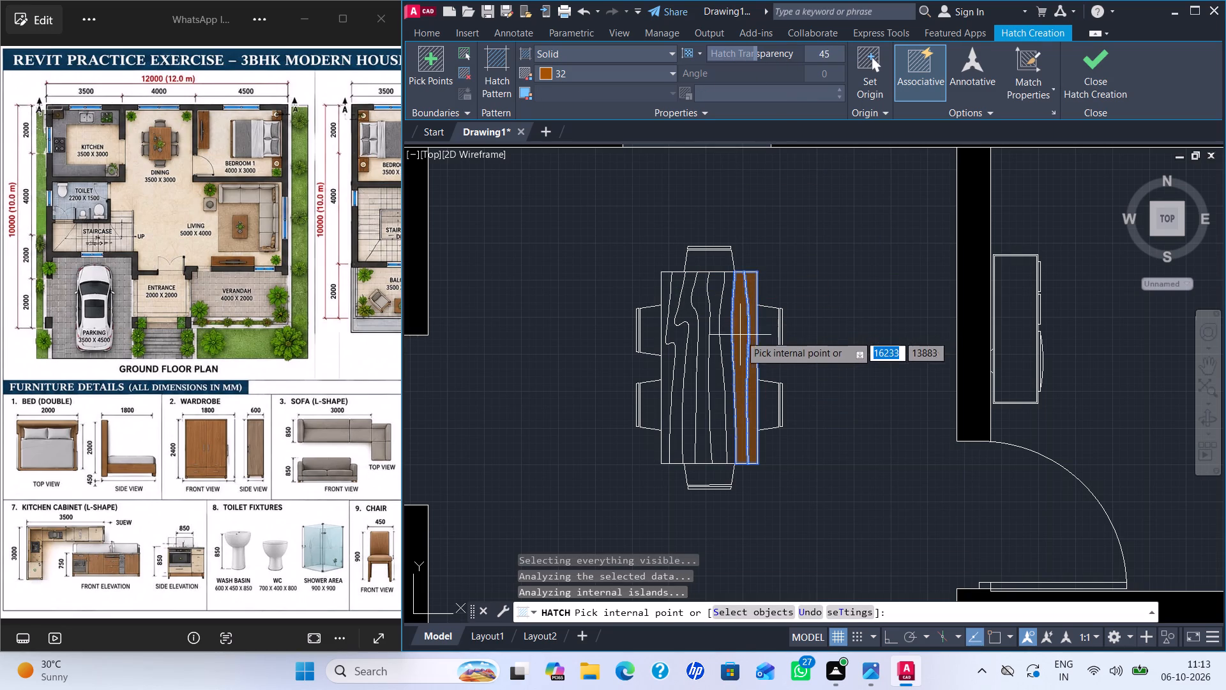
left_click(728, 339)
left_click(716, 348)
left_click(704, 356)
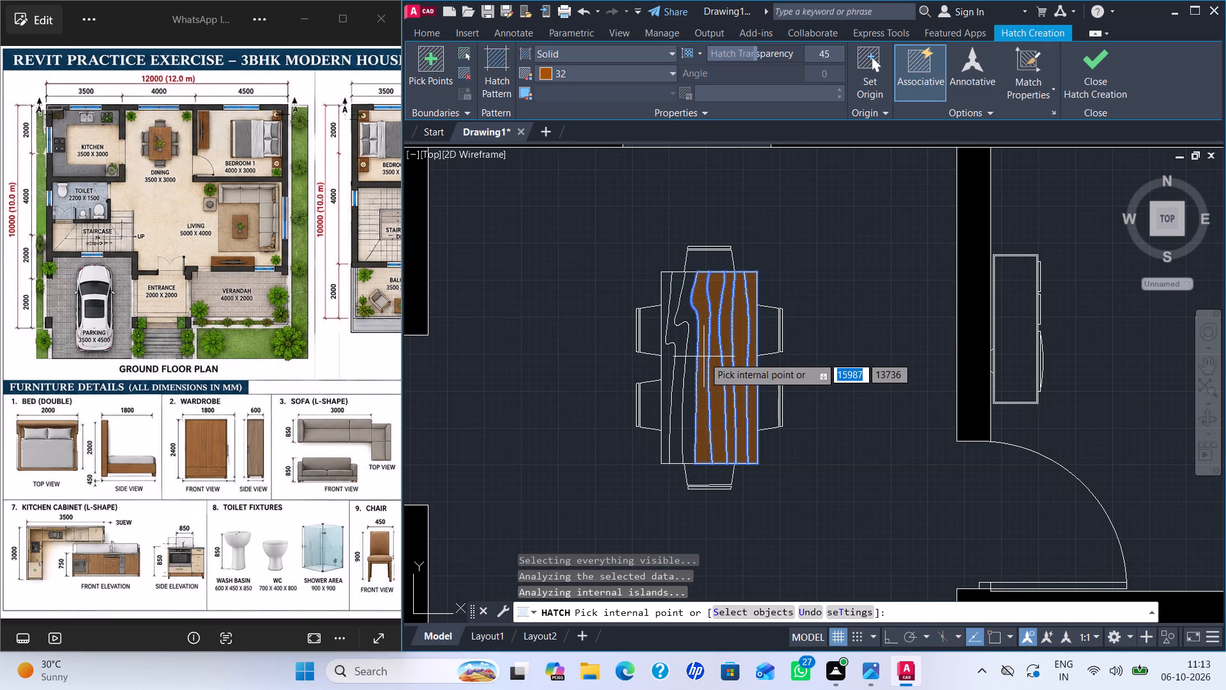
left_click(692, 364)
left_click(678, 367)
left_click(669, 372)
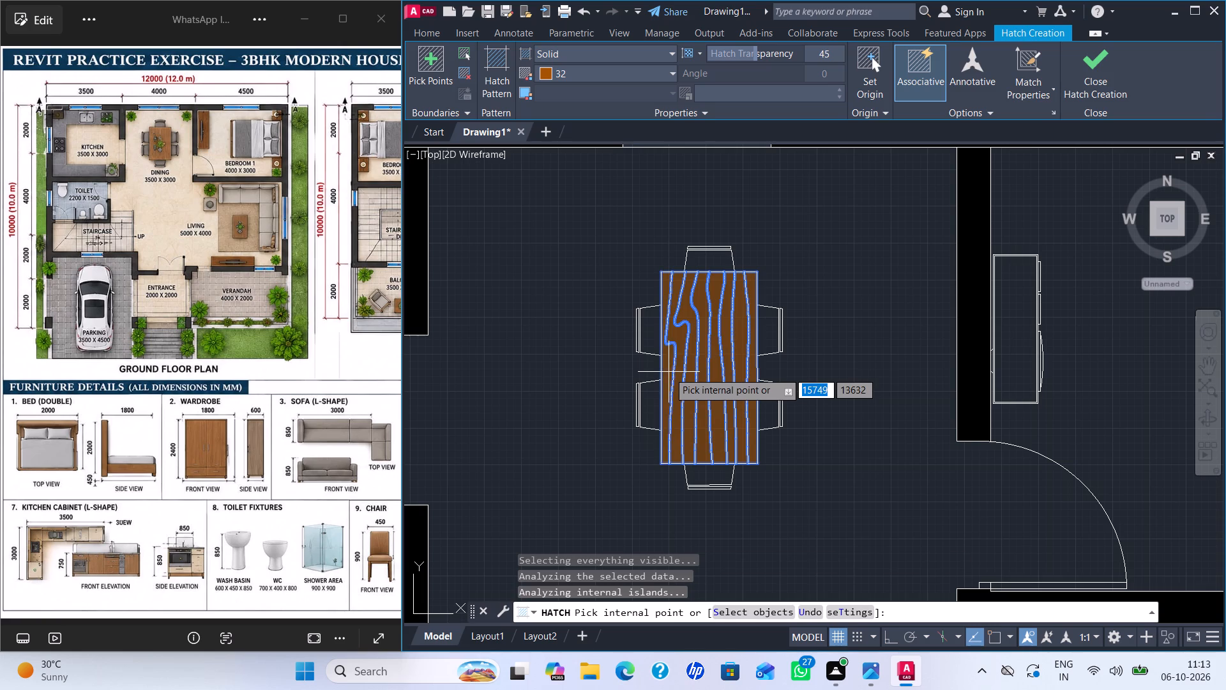
key("Return")
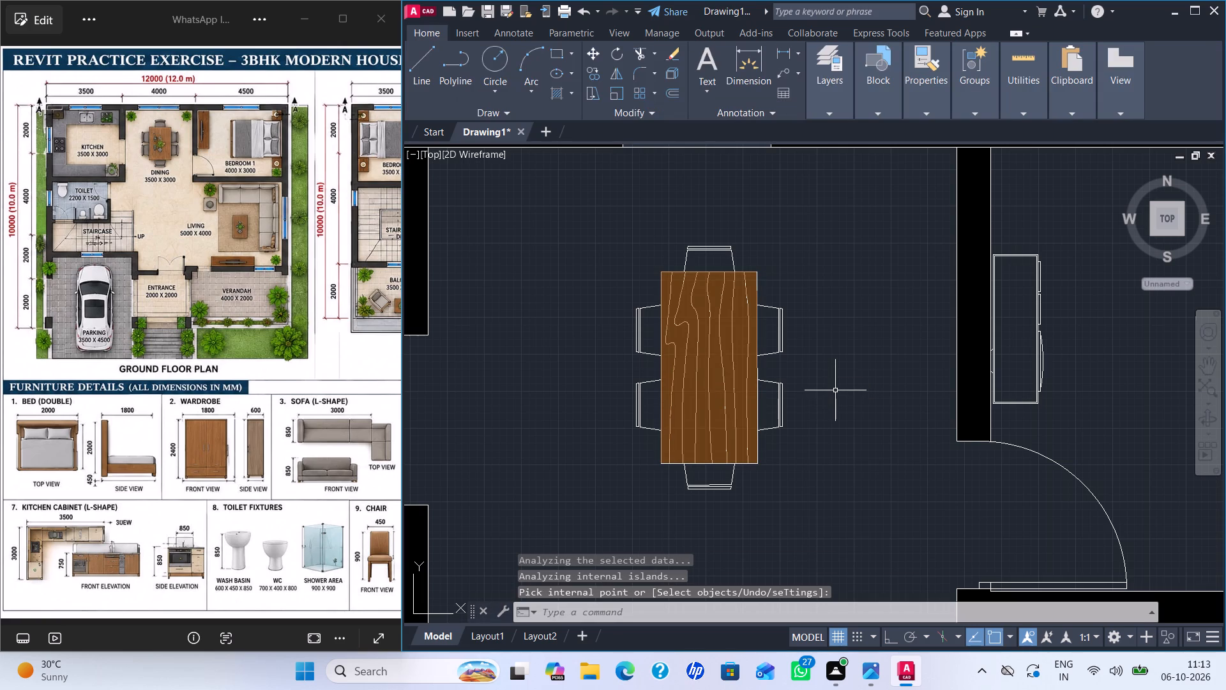
Hatch the seat and backrest of the chair at the table's upper end in solid 99,100,102 with 0 transparency.
key("h")
key("Return")
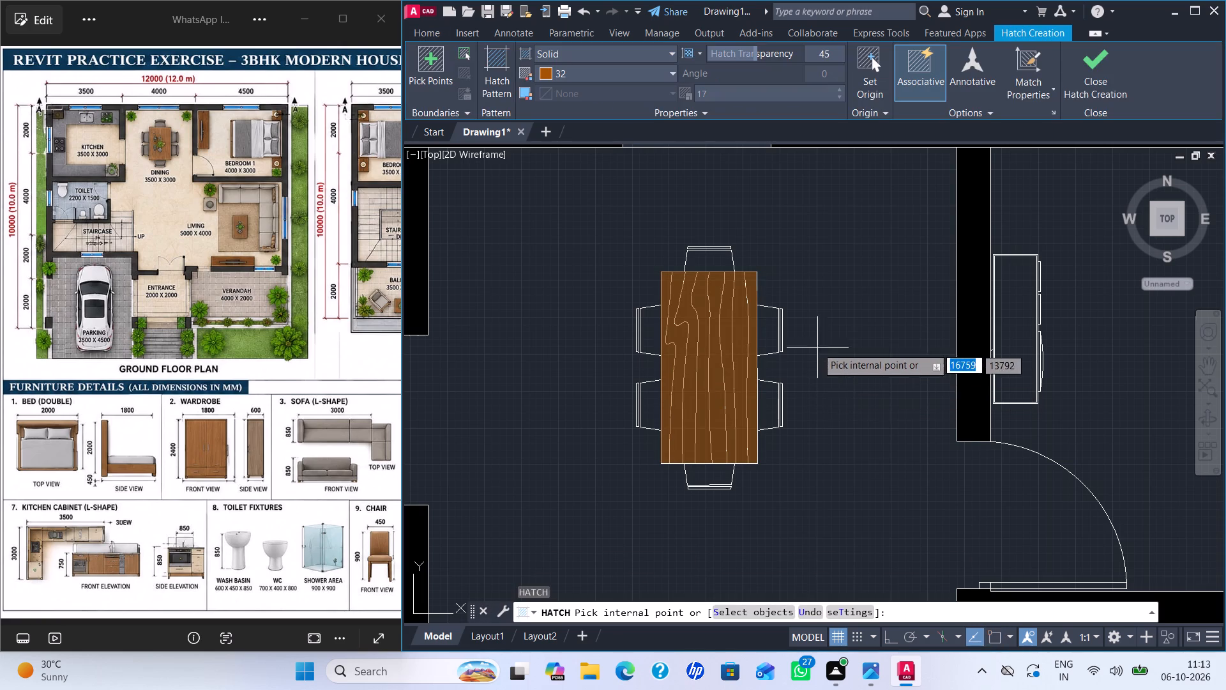
left_click(546, 65)
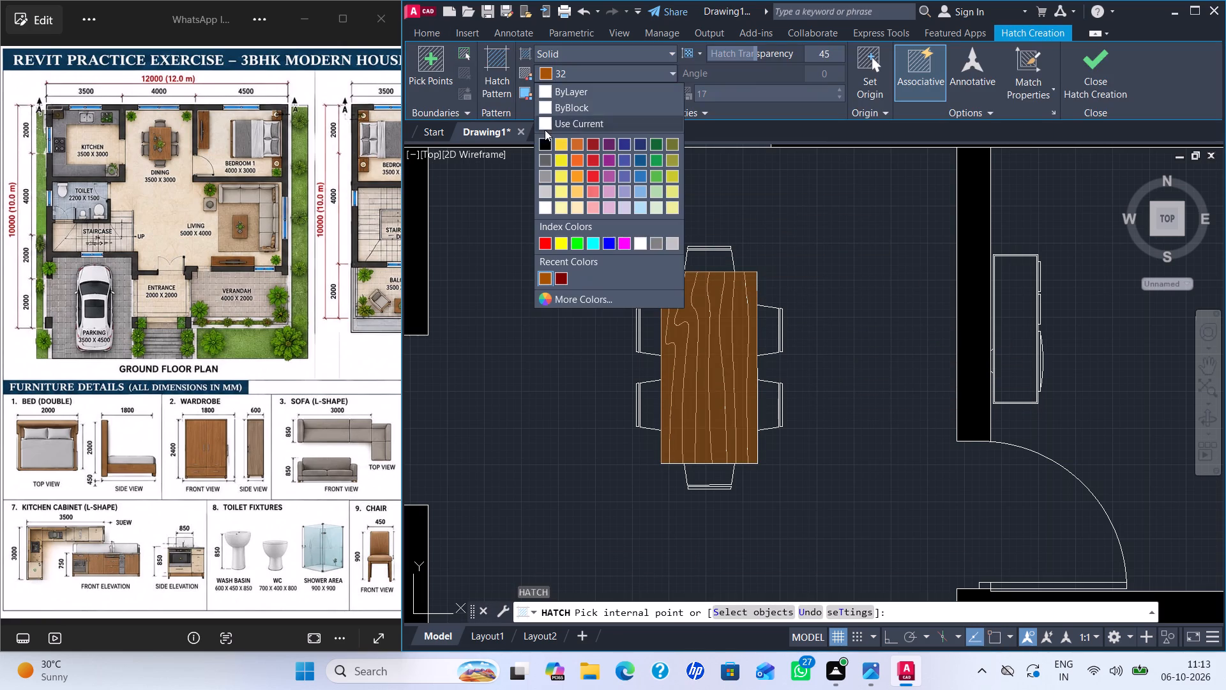
left_click(541, 158)
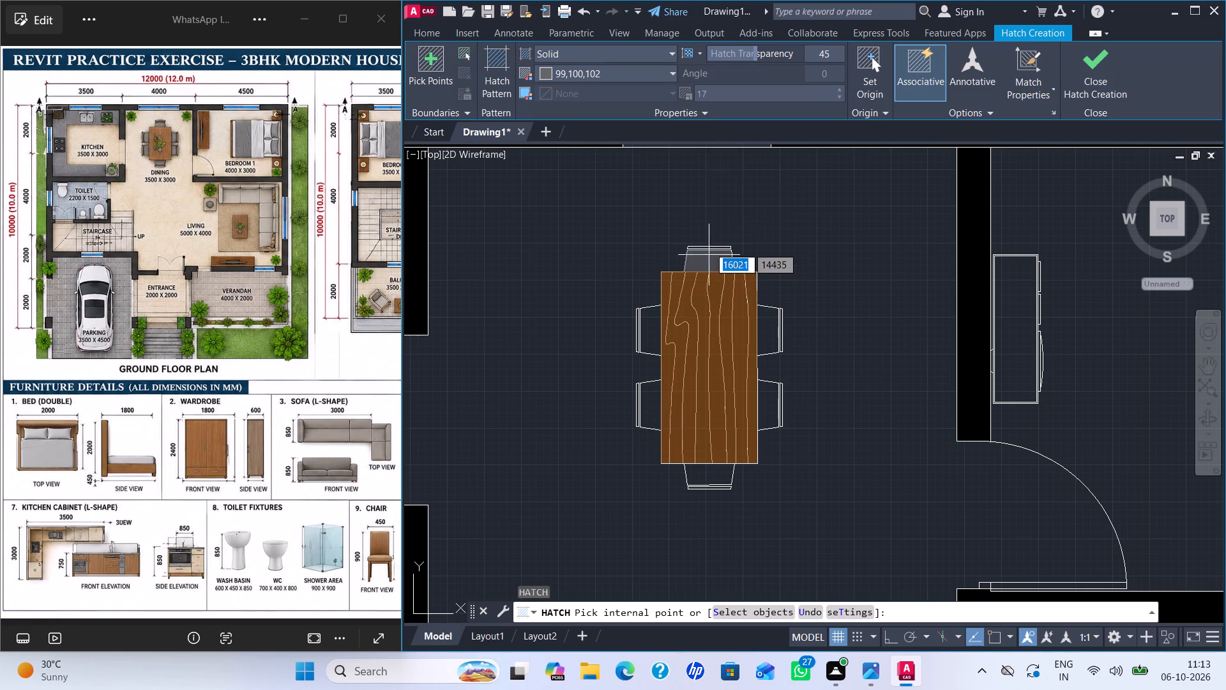
left_click_drag(757, 50, 619, 58)
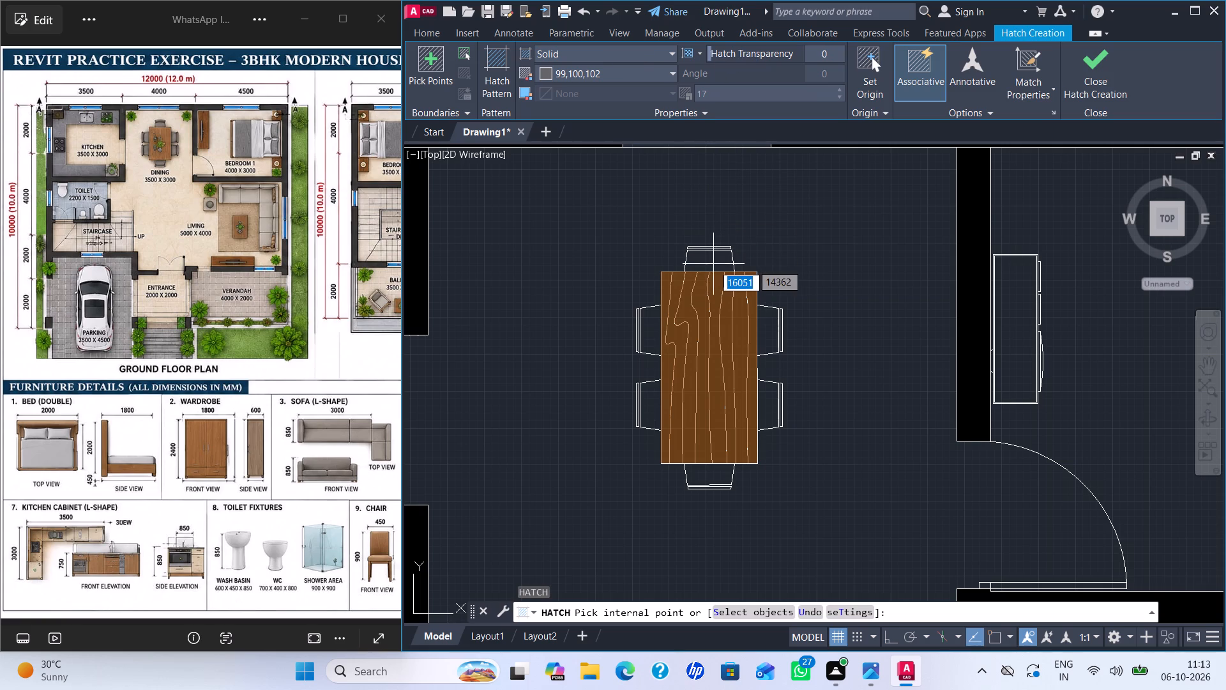
left_click(713, 264)
scroll(716, 251, "up", 3)
left_click(713, 233)
scroll(803, 295, "down", 1)
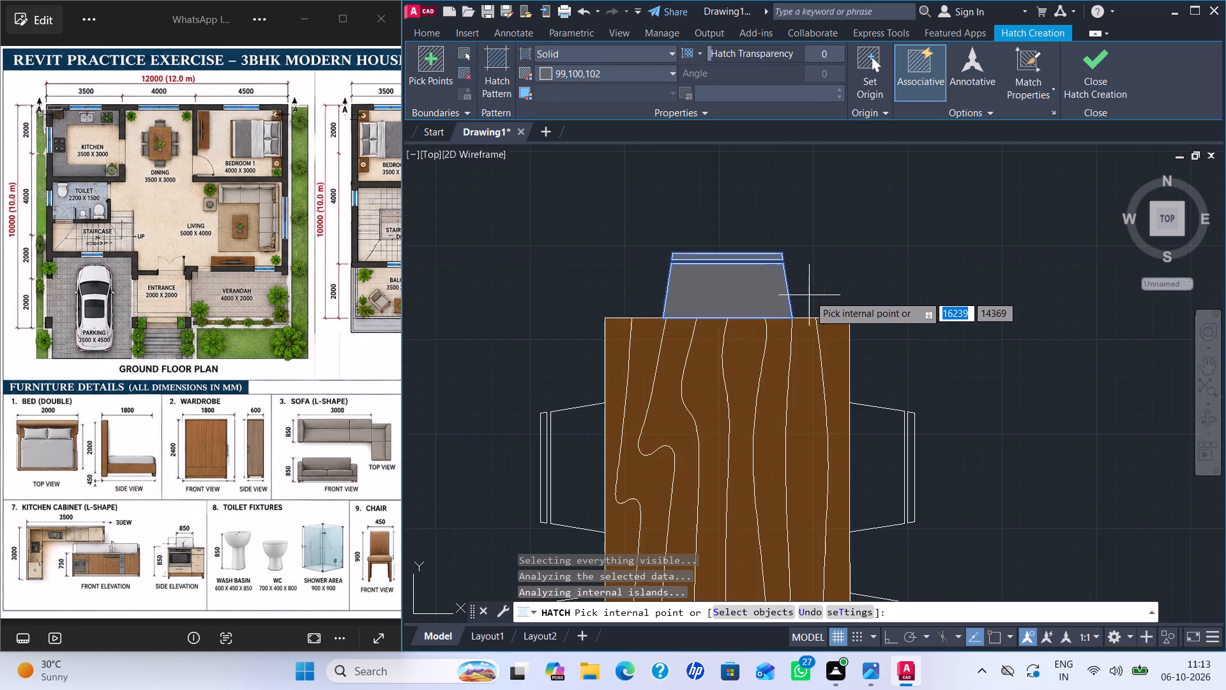
scroll(828, 298, "down", 1)
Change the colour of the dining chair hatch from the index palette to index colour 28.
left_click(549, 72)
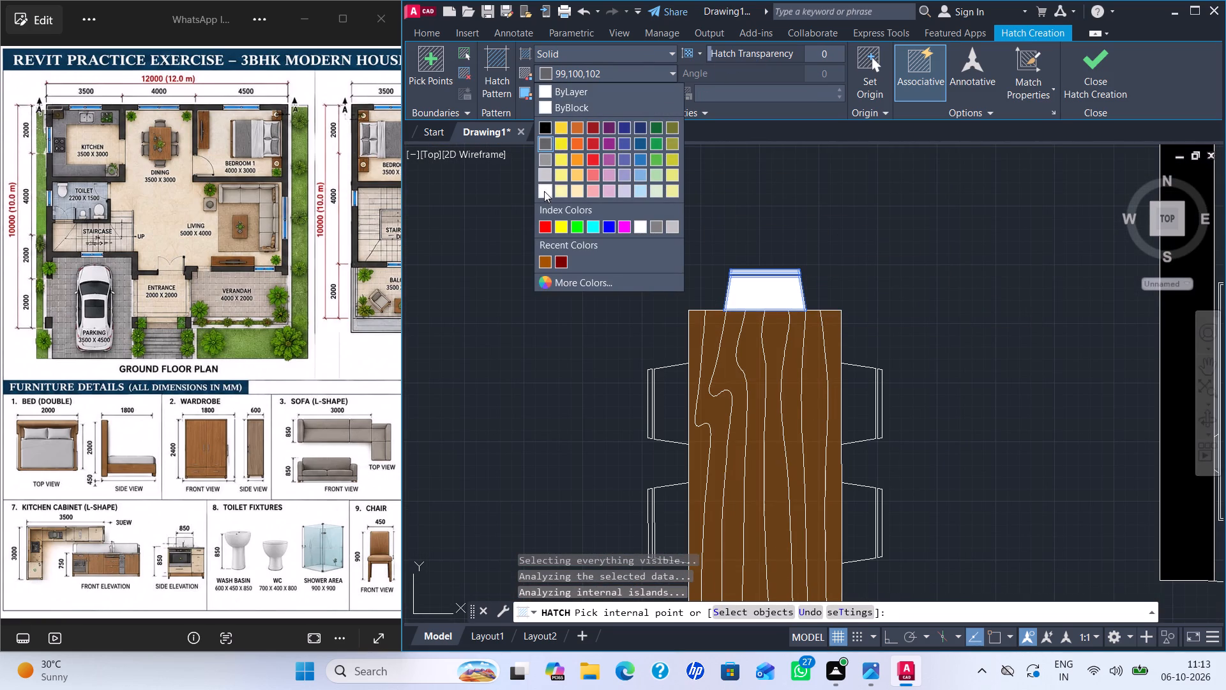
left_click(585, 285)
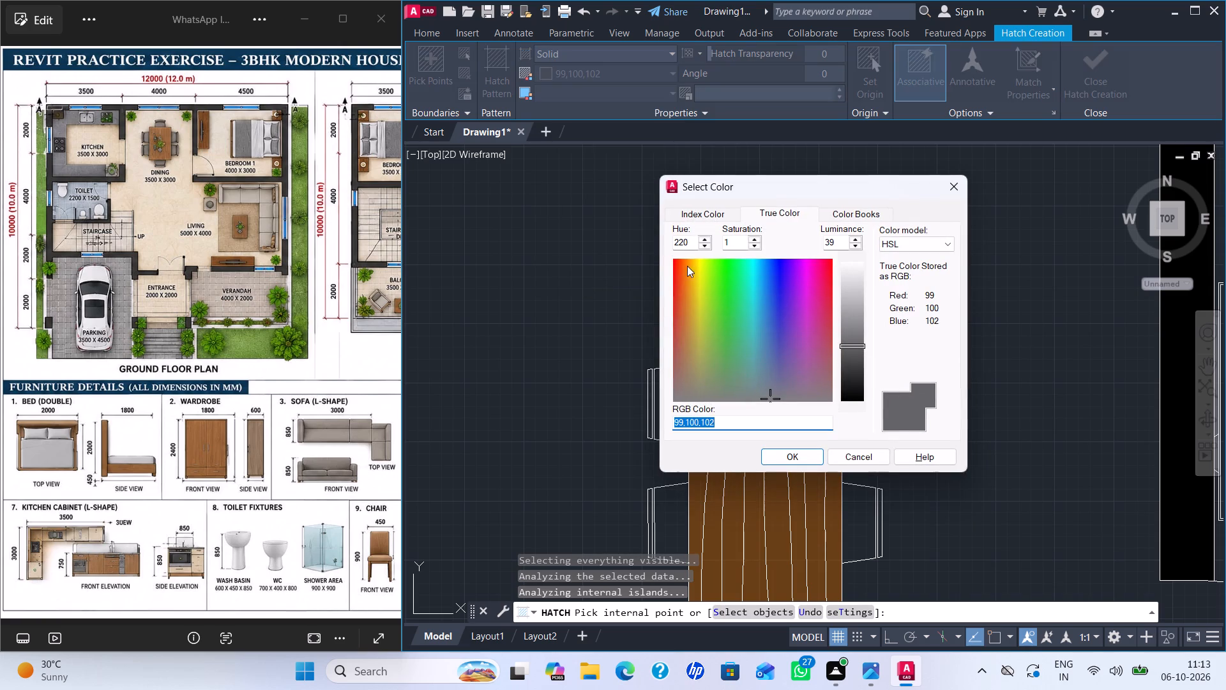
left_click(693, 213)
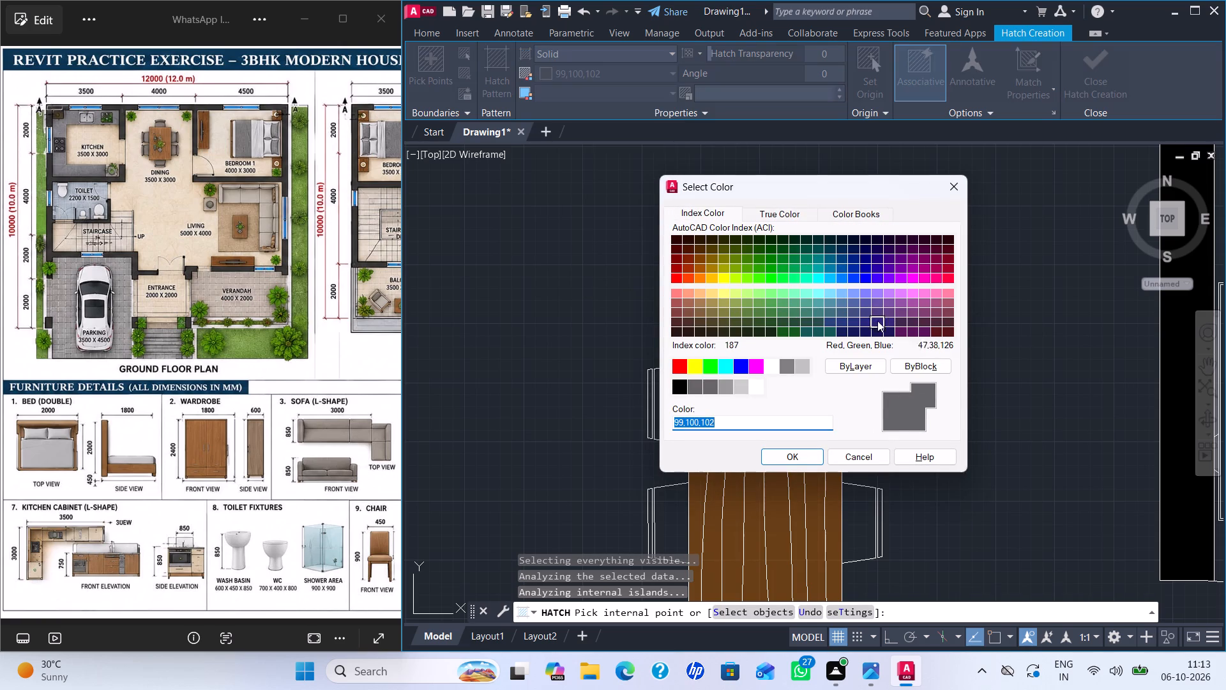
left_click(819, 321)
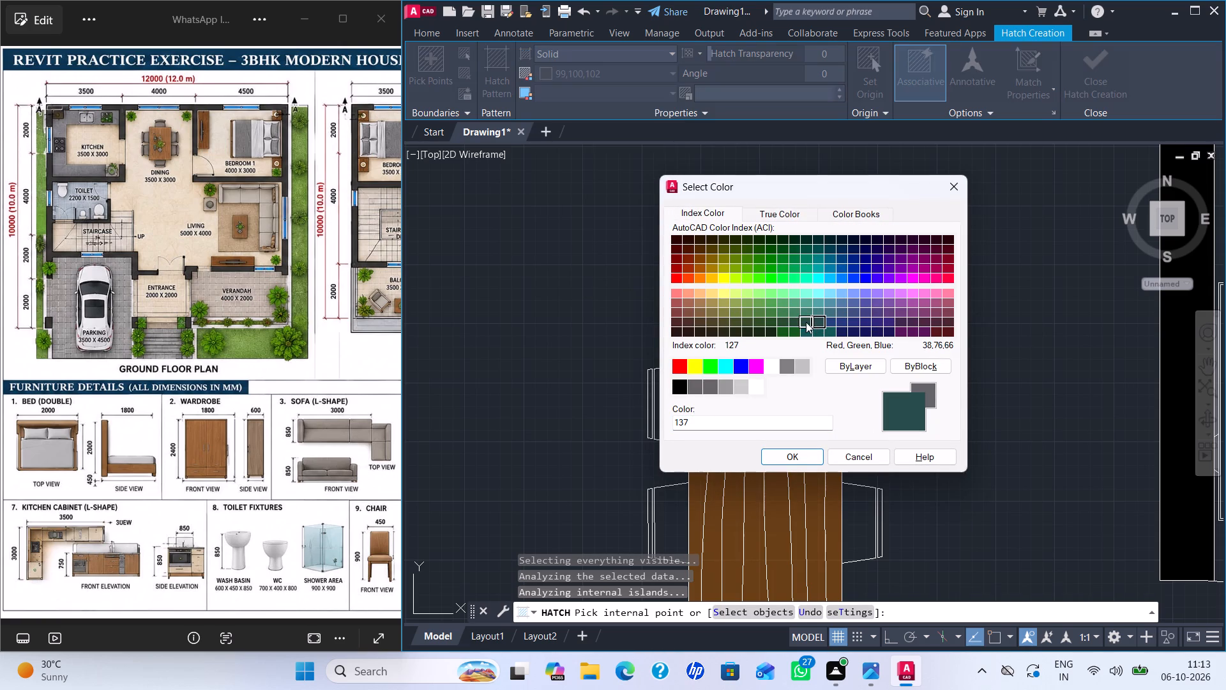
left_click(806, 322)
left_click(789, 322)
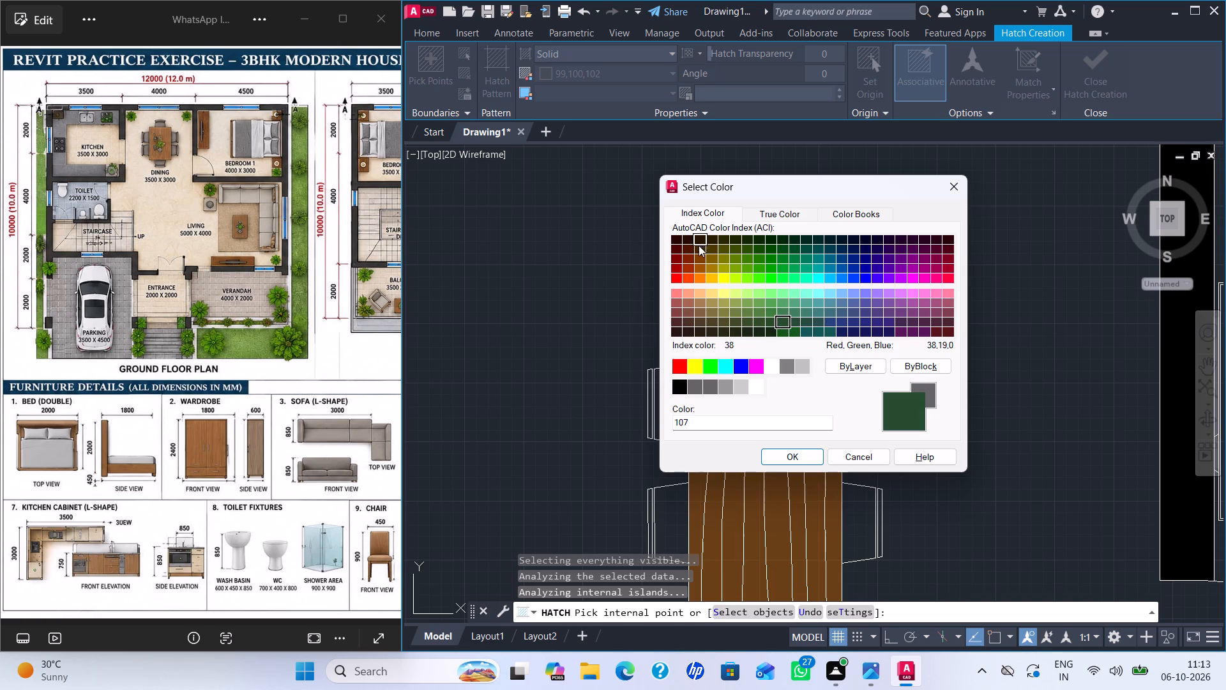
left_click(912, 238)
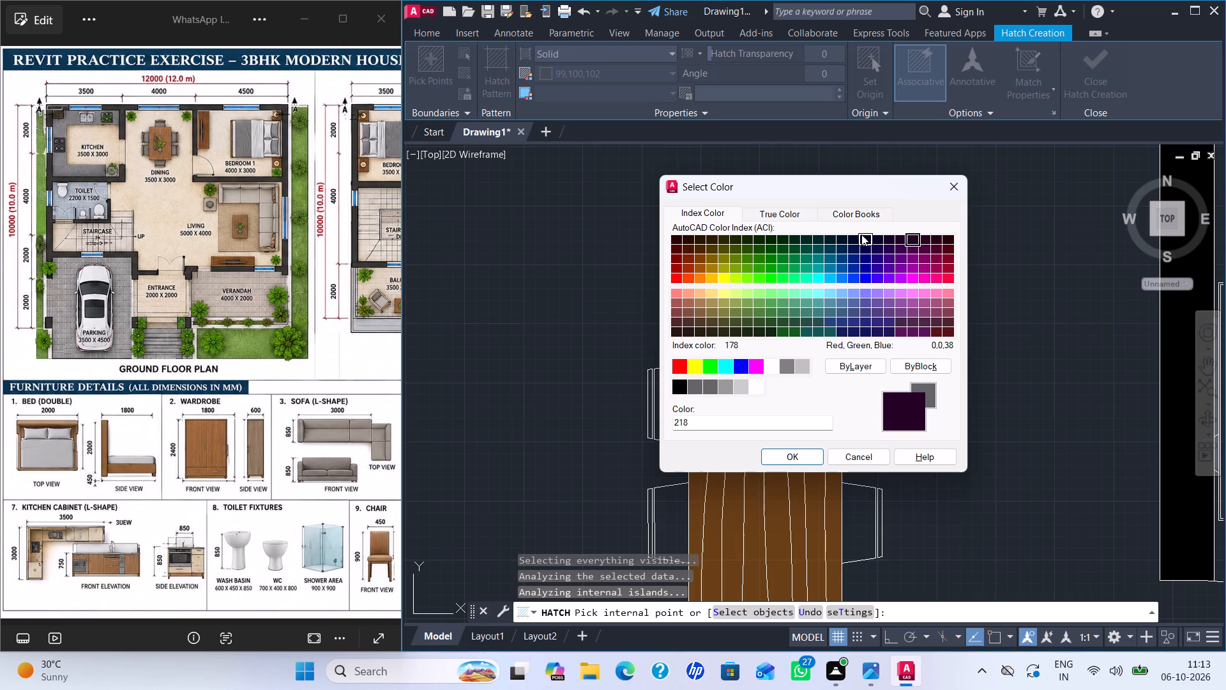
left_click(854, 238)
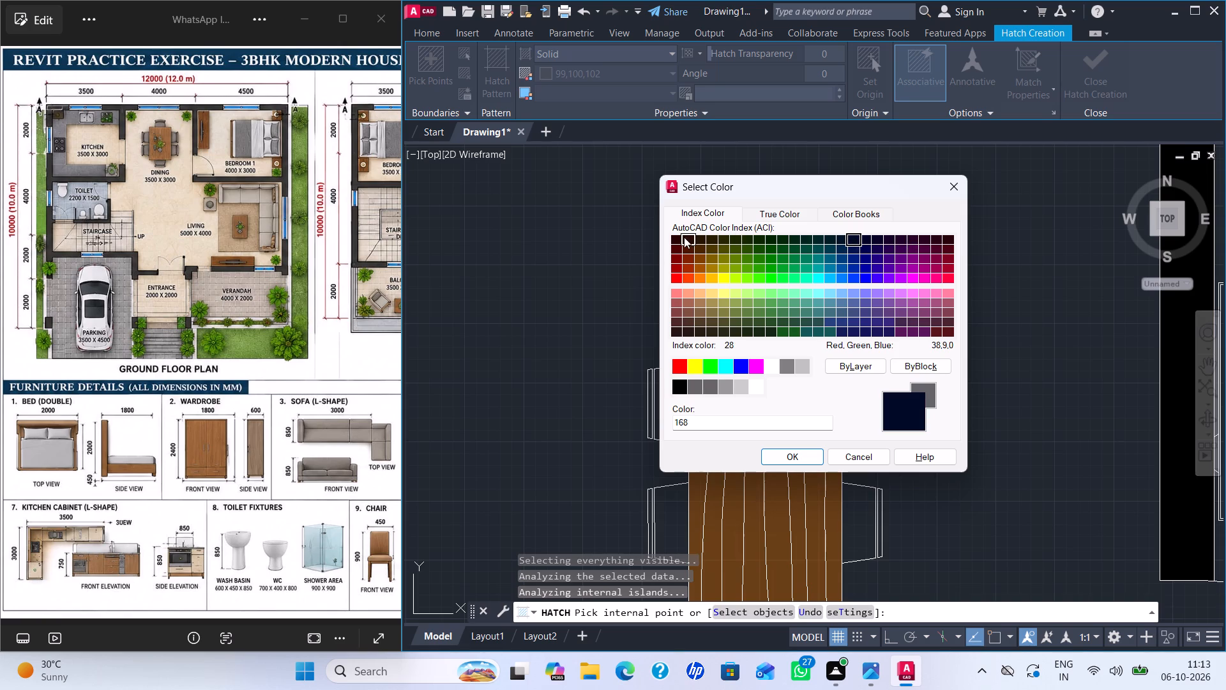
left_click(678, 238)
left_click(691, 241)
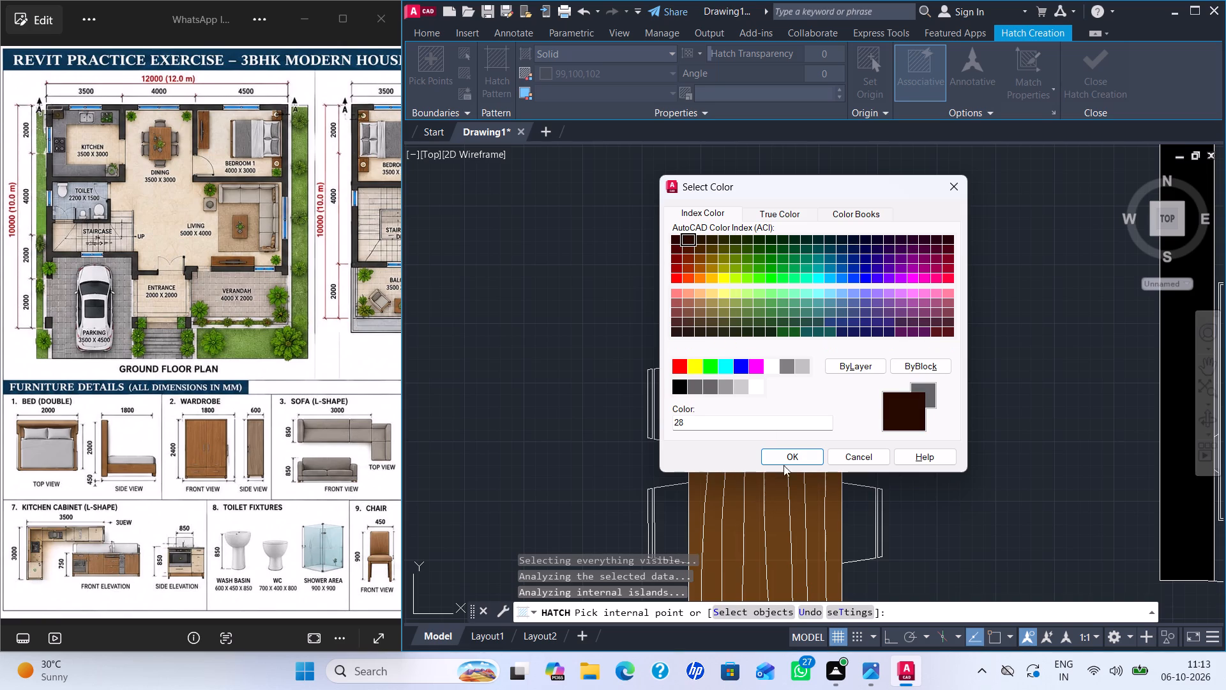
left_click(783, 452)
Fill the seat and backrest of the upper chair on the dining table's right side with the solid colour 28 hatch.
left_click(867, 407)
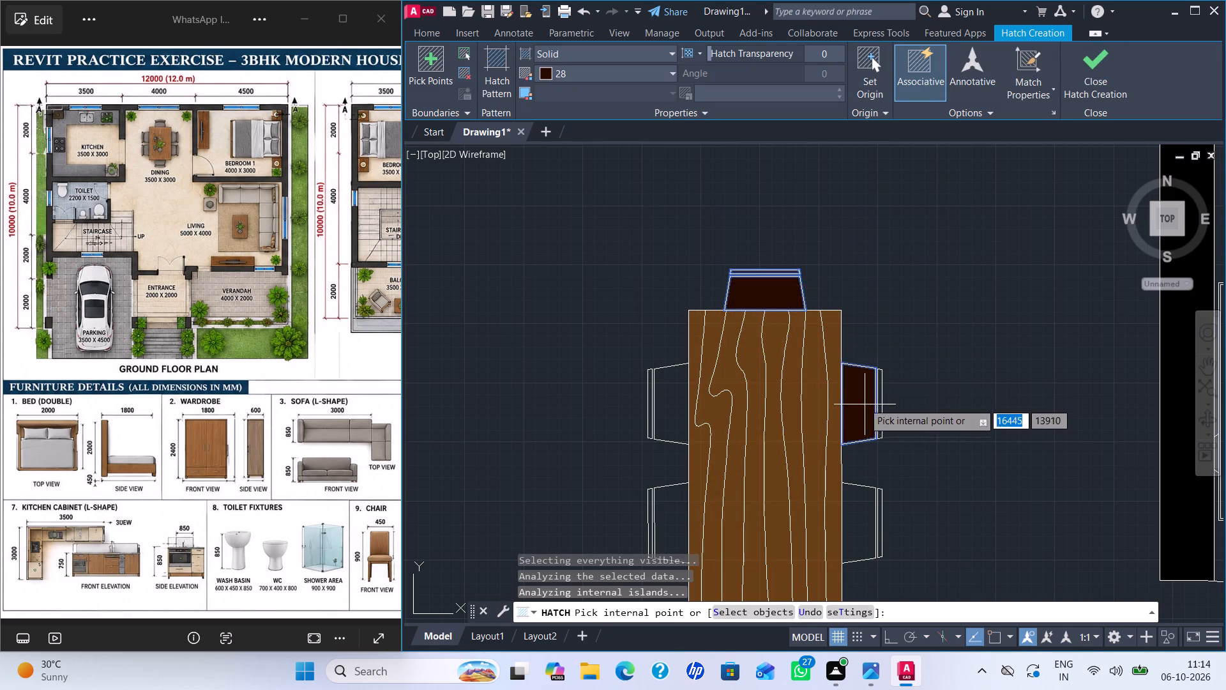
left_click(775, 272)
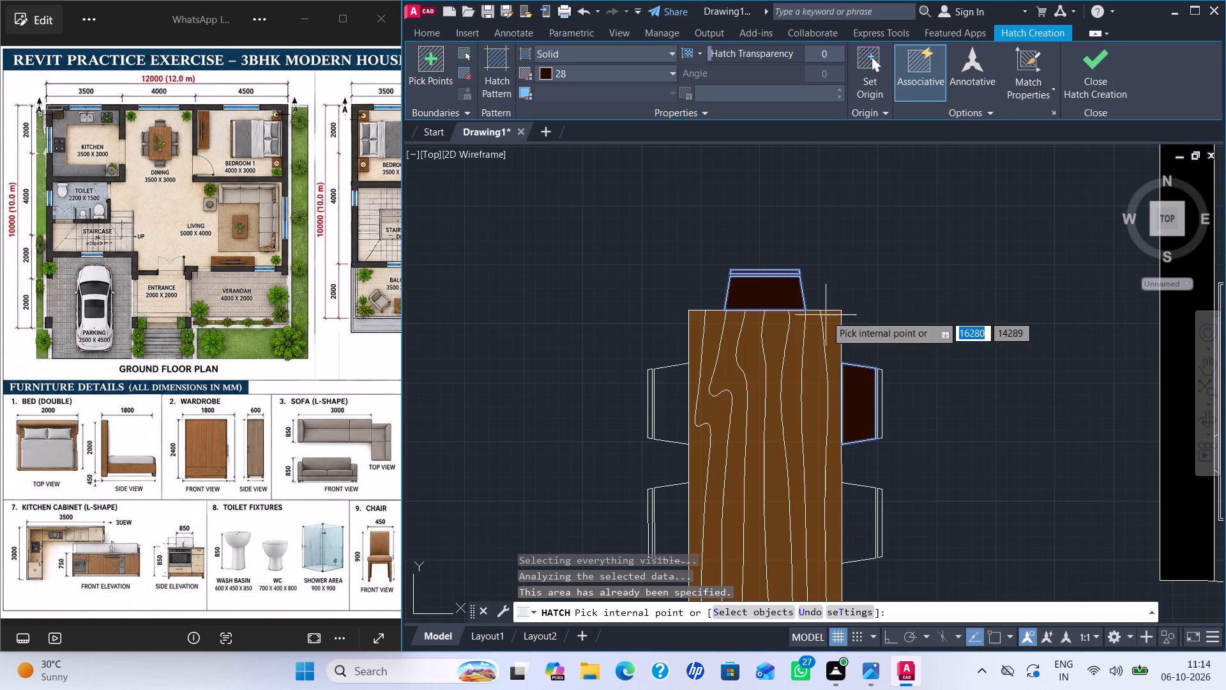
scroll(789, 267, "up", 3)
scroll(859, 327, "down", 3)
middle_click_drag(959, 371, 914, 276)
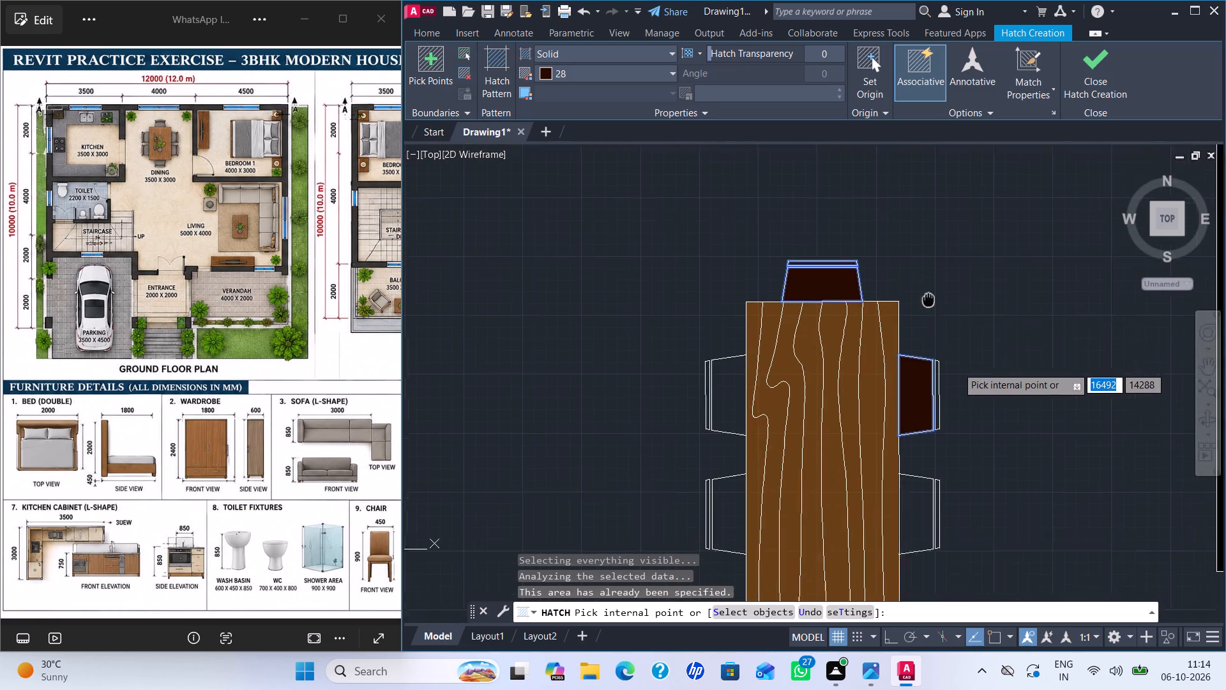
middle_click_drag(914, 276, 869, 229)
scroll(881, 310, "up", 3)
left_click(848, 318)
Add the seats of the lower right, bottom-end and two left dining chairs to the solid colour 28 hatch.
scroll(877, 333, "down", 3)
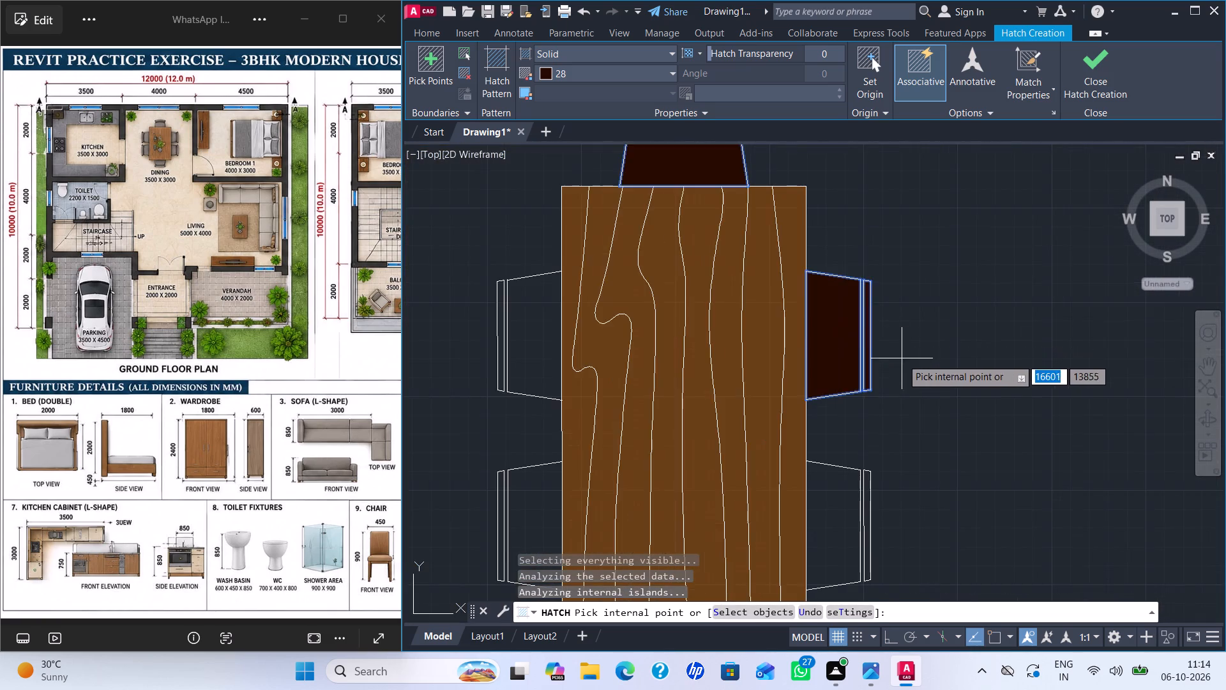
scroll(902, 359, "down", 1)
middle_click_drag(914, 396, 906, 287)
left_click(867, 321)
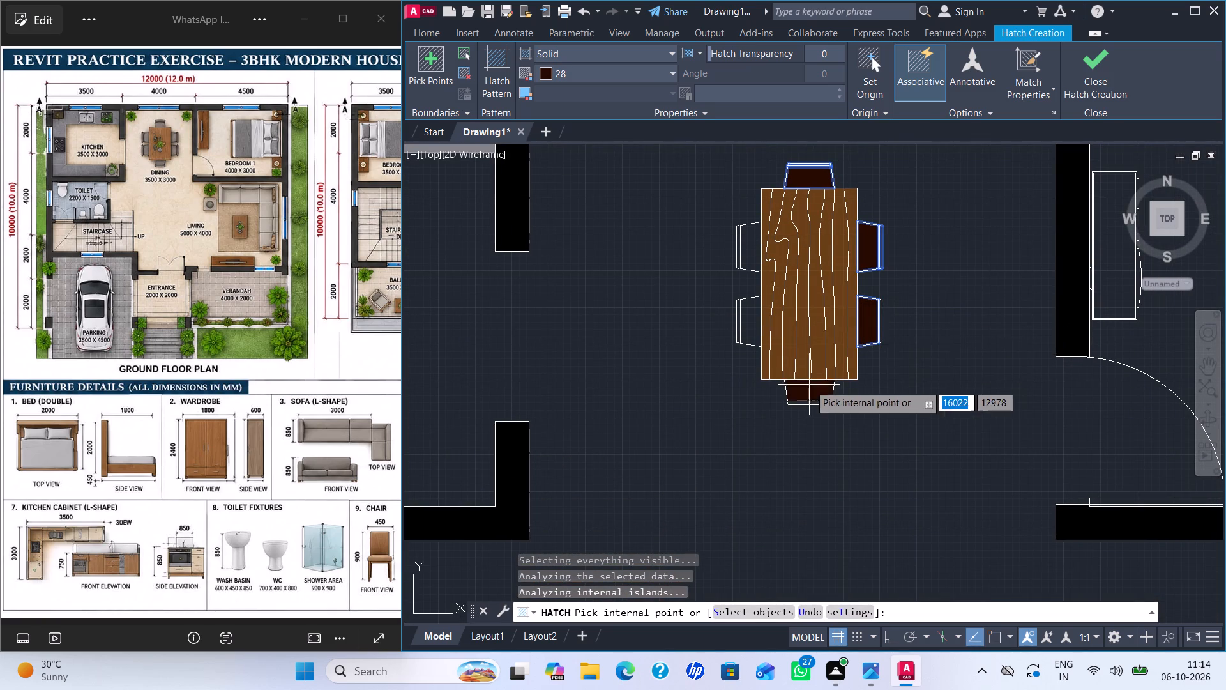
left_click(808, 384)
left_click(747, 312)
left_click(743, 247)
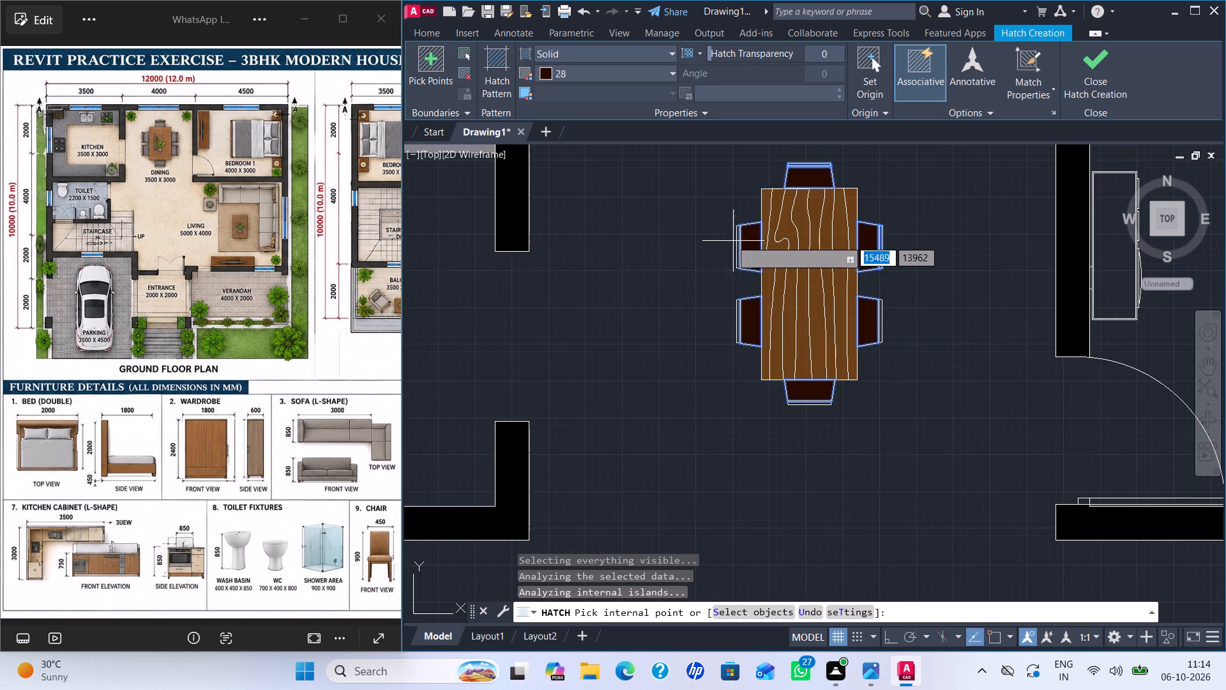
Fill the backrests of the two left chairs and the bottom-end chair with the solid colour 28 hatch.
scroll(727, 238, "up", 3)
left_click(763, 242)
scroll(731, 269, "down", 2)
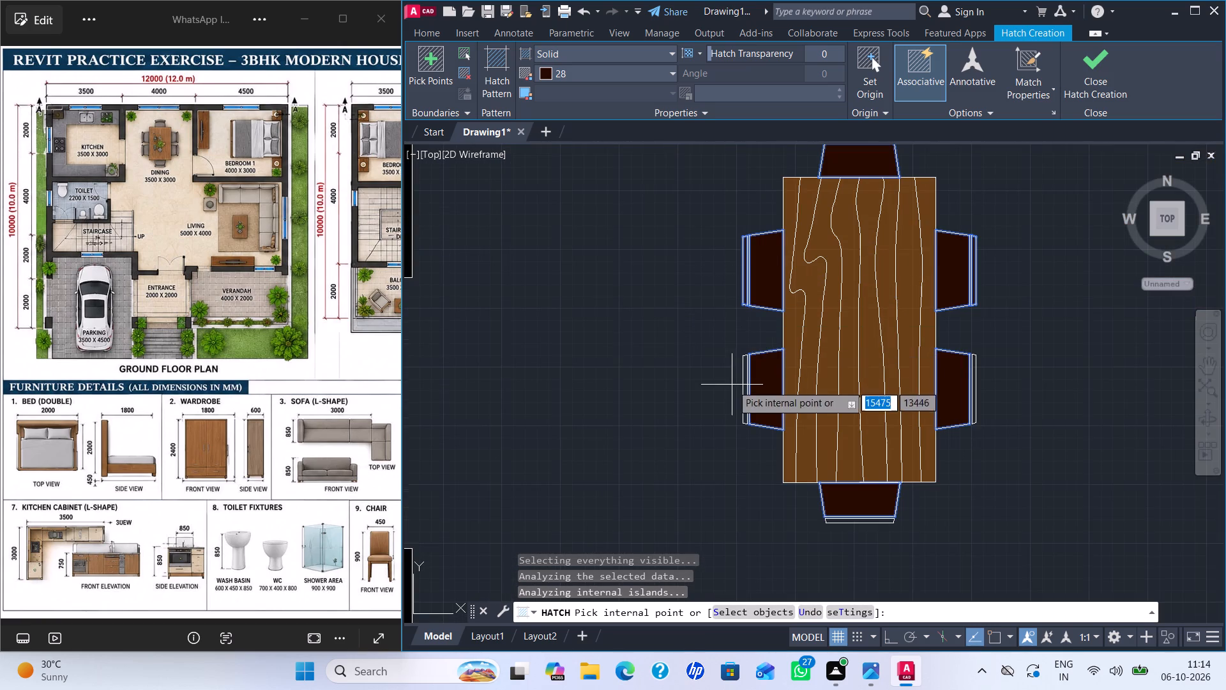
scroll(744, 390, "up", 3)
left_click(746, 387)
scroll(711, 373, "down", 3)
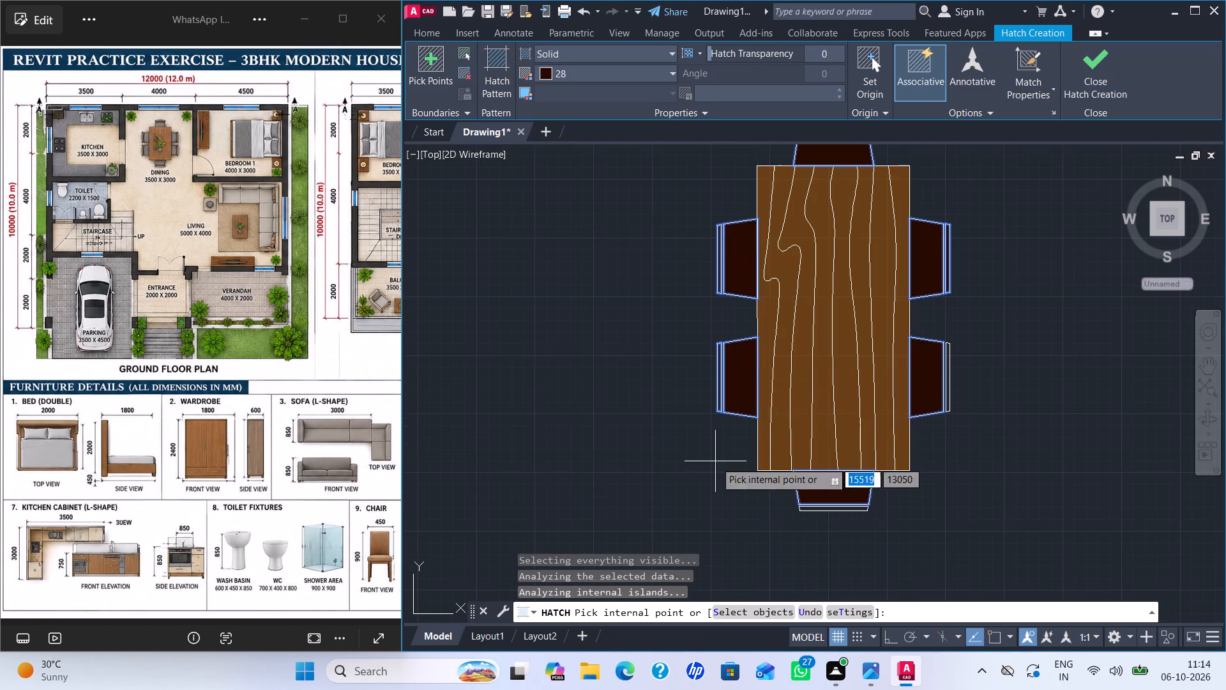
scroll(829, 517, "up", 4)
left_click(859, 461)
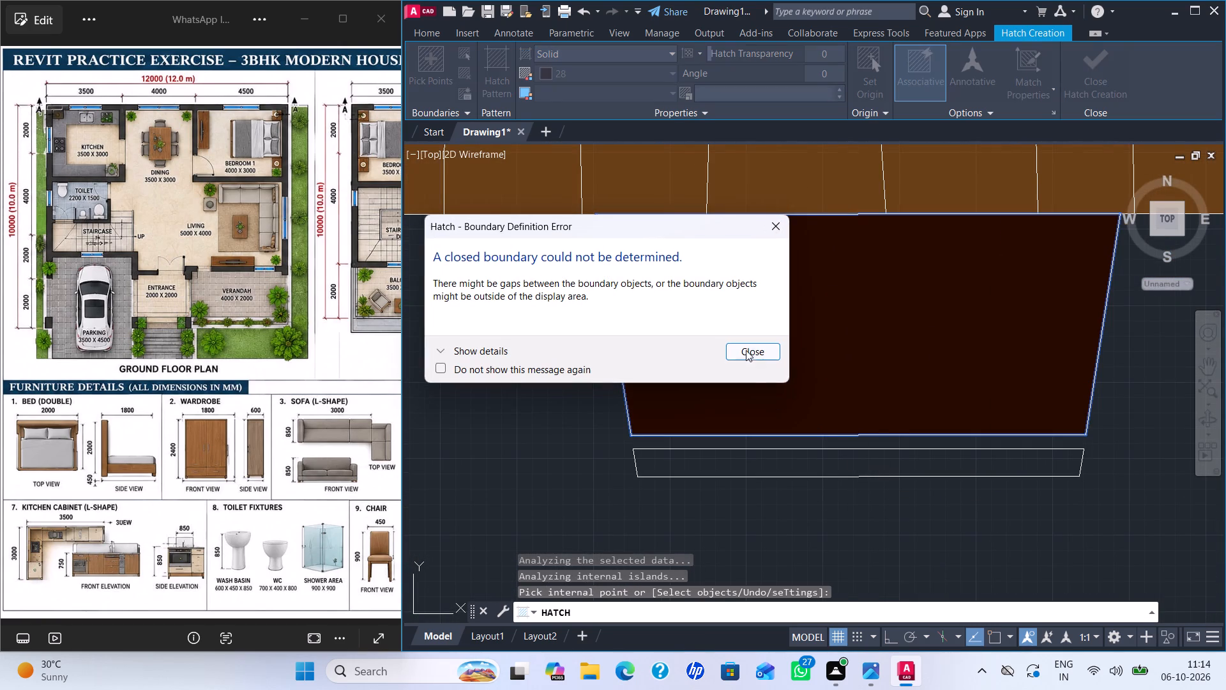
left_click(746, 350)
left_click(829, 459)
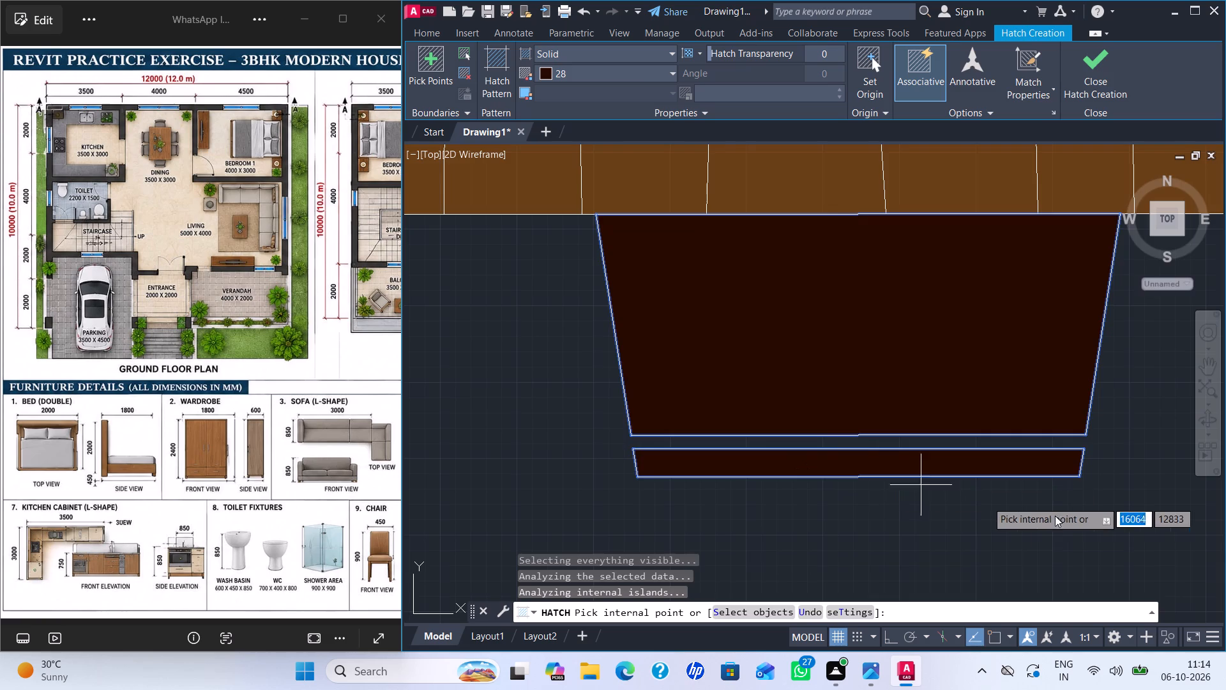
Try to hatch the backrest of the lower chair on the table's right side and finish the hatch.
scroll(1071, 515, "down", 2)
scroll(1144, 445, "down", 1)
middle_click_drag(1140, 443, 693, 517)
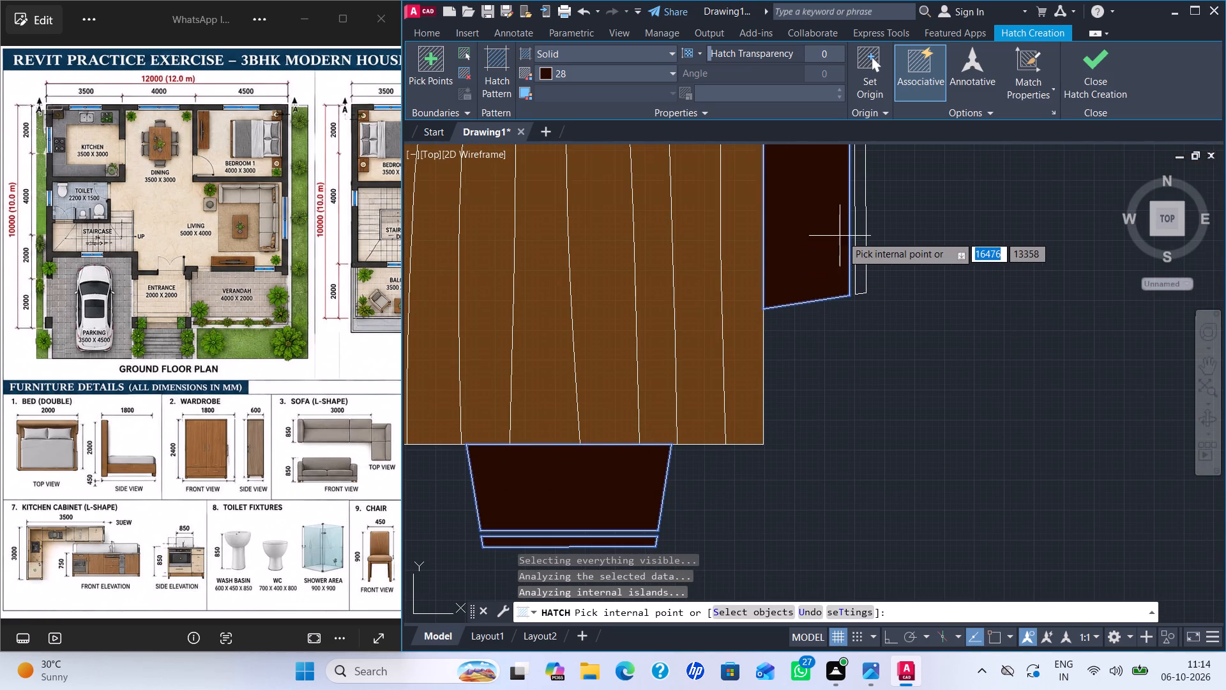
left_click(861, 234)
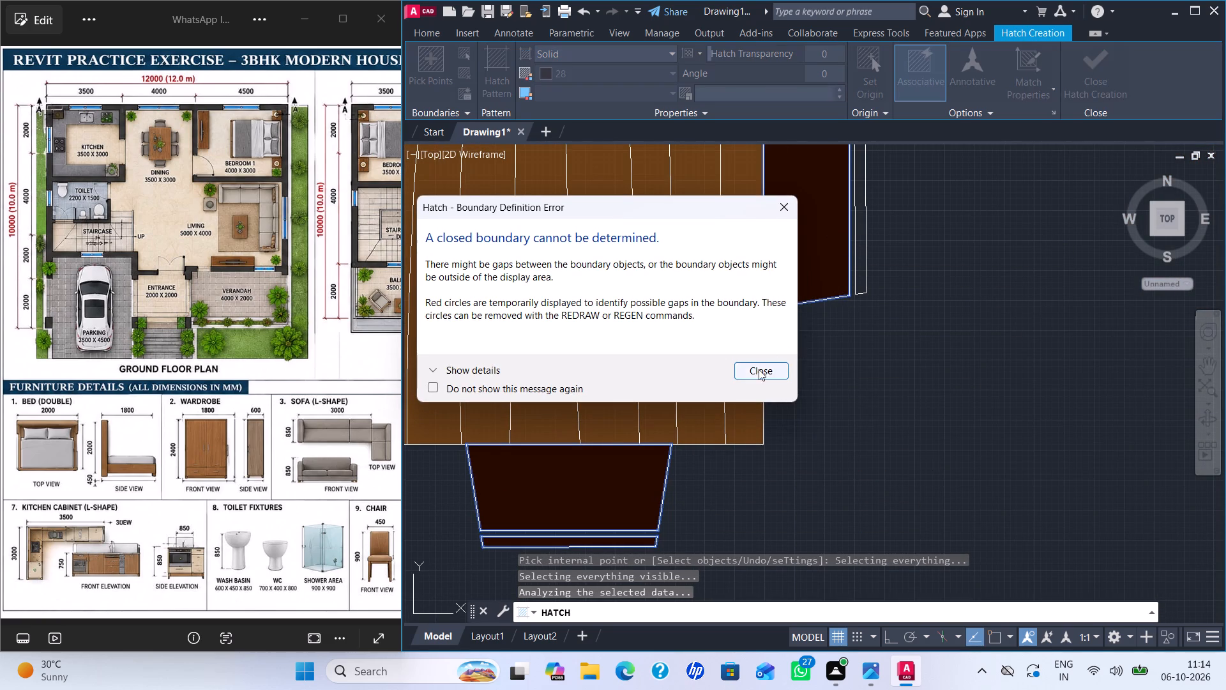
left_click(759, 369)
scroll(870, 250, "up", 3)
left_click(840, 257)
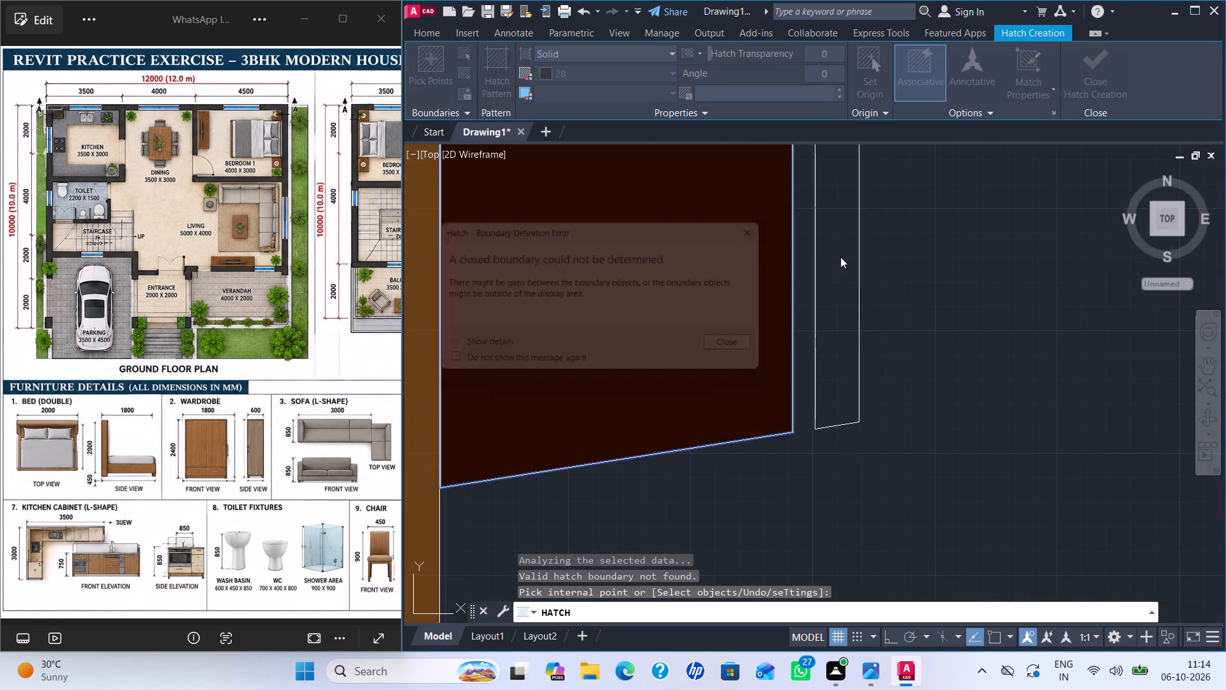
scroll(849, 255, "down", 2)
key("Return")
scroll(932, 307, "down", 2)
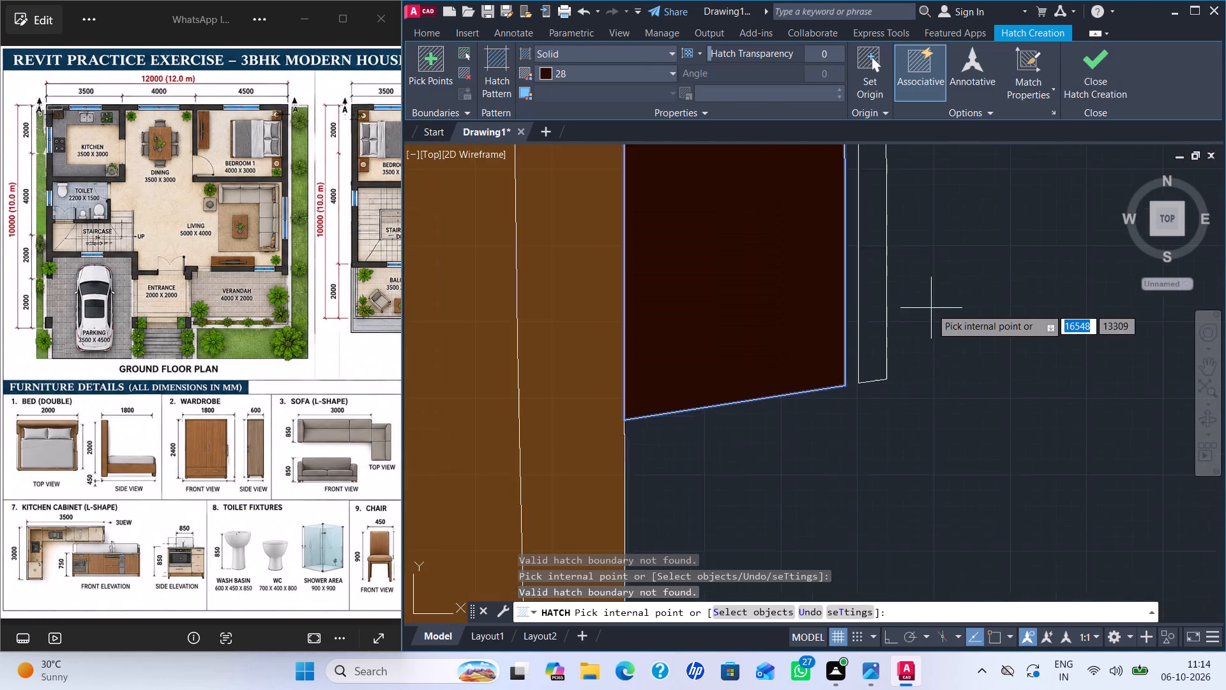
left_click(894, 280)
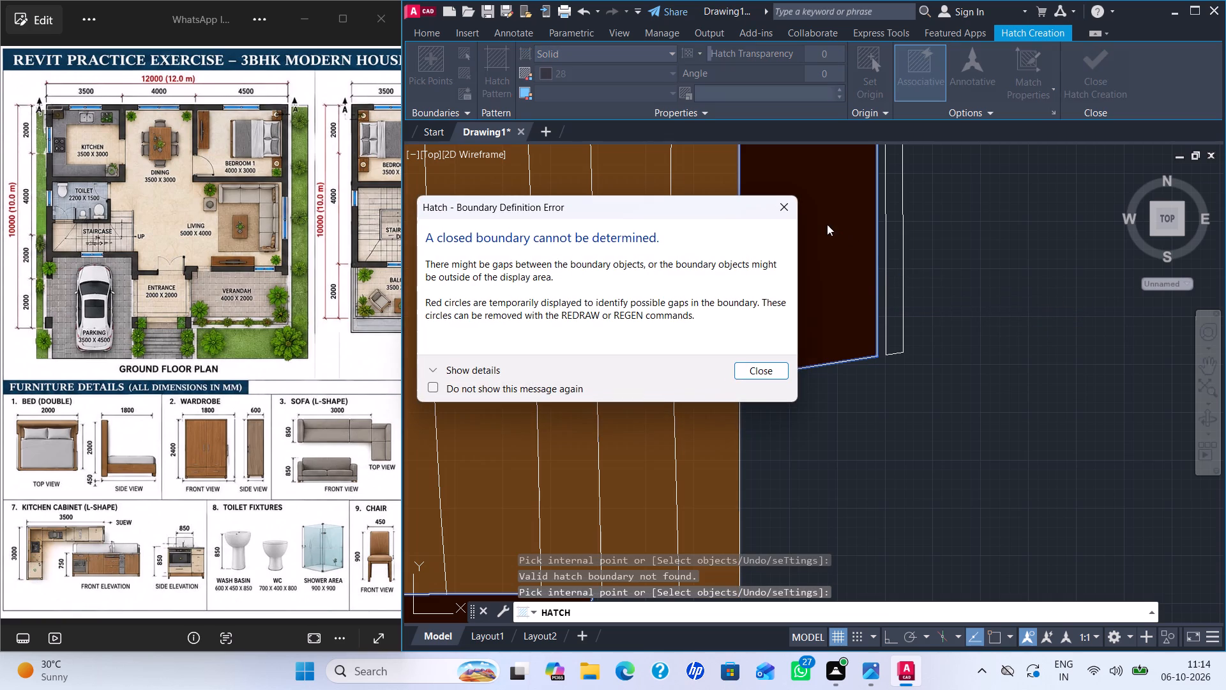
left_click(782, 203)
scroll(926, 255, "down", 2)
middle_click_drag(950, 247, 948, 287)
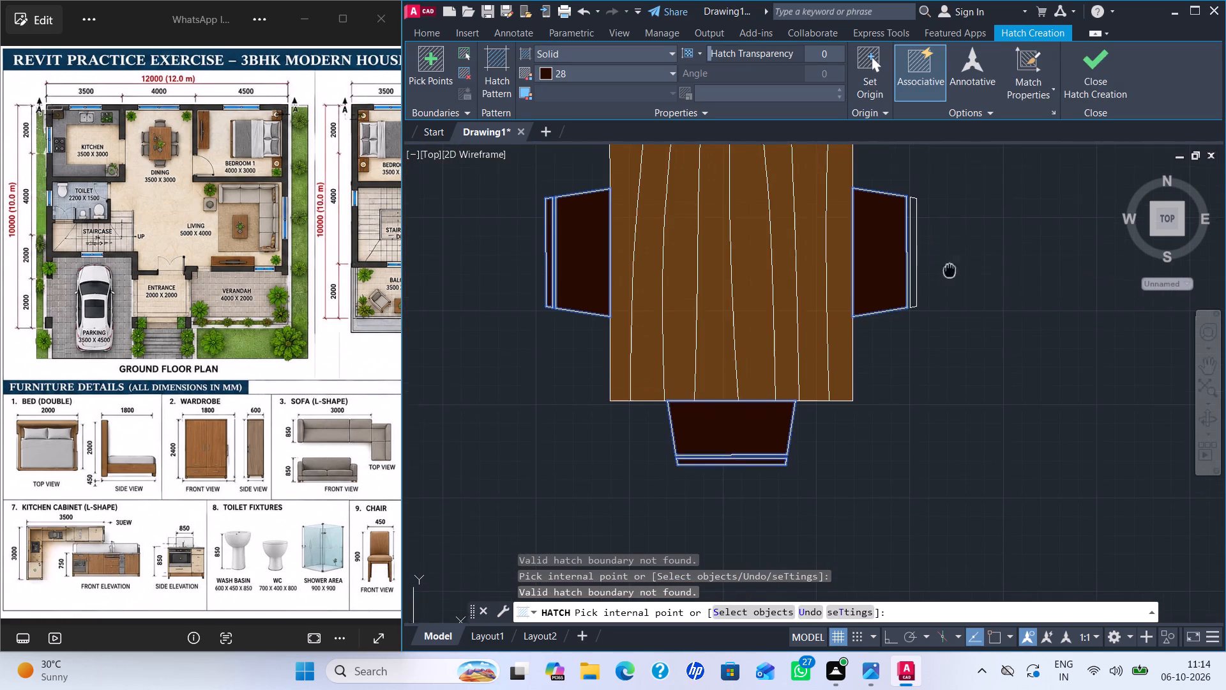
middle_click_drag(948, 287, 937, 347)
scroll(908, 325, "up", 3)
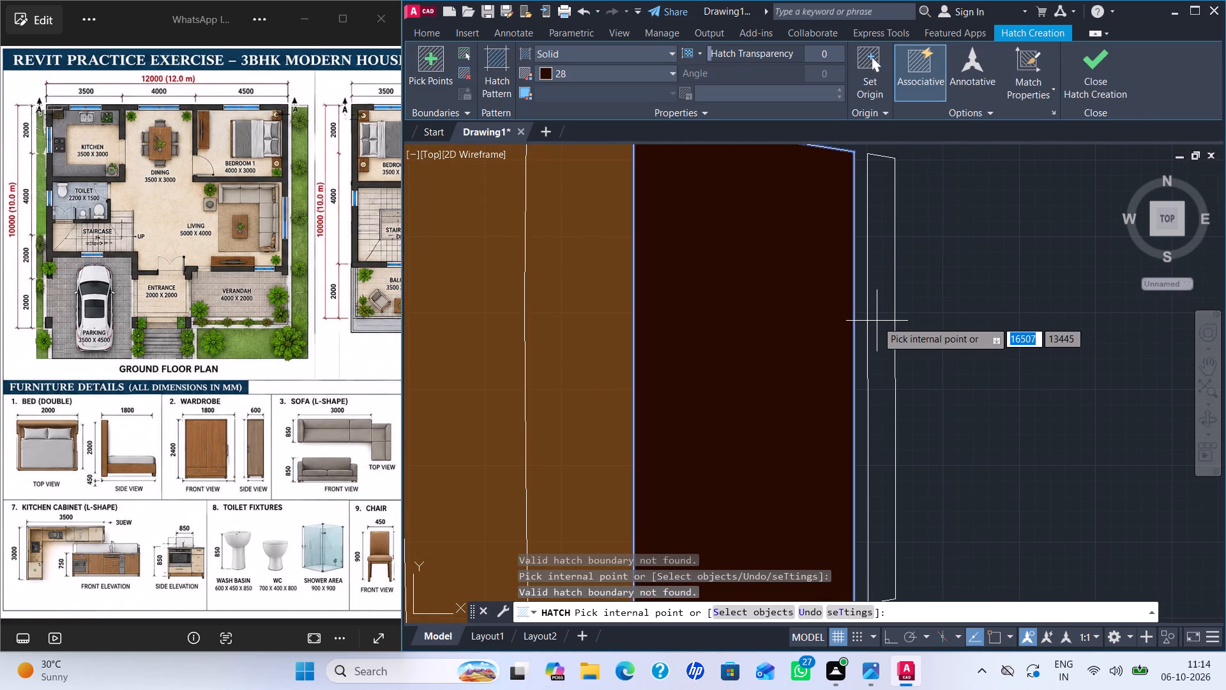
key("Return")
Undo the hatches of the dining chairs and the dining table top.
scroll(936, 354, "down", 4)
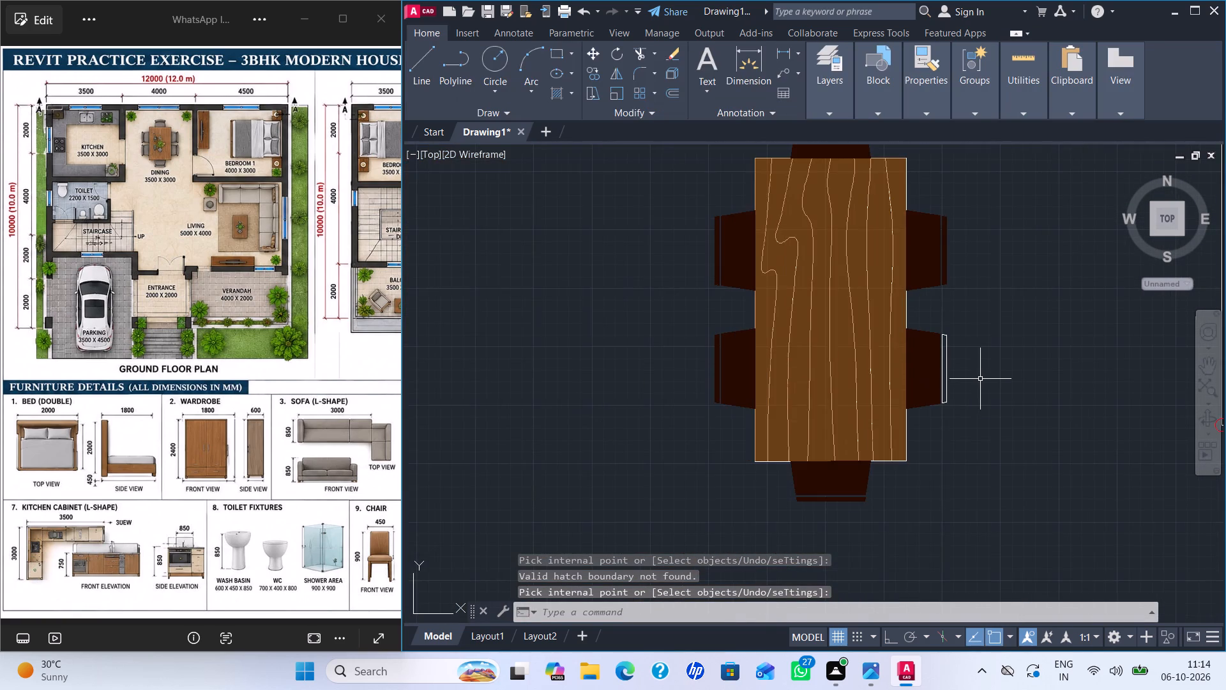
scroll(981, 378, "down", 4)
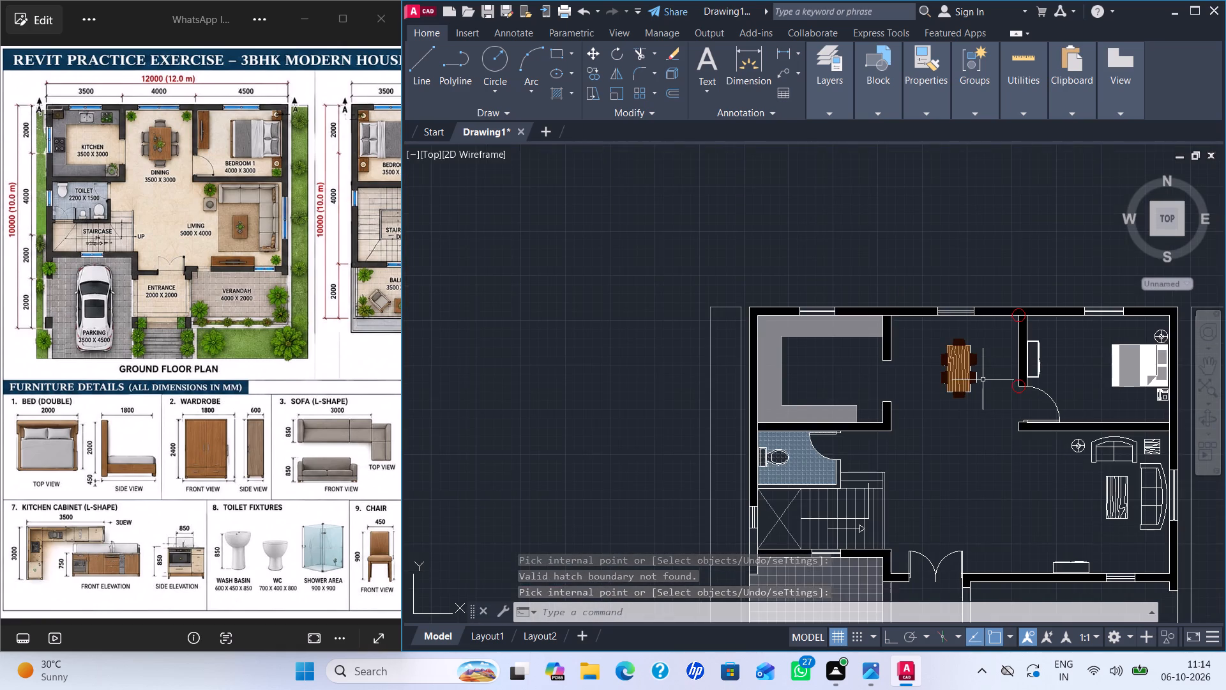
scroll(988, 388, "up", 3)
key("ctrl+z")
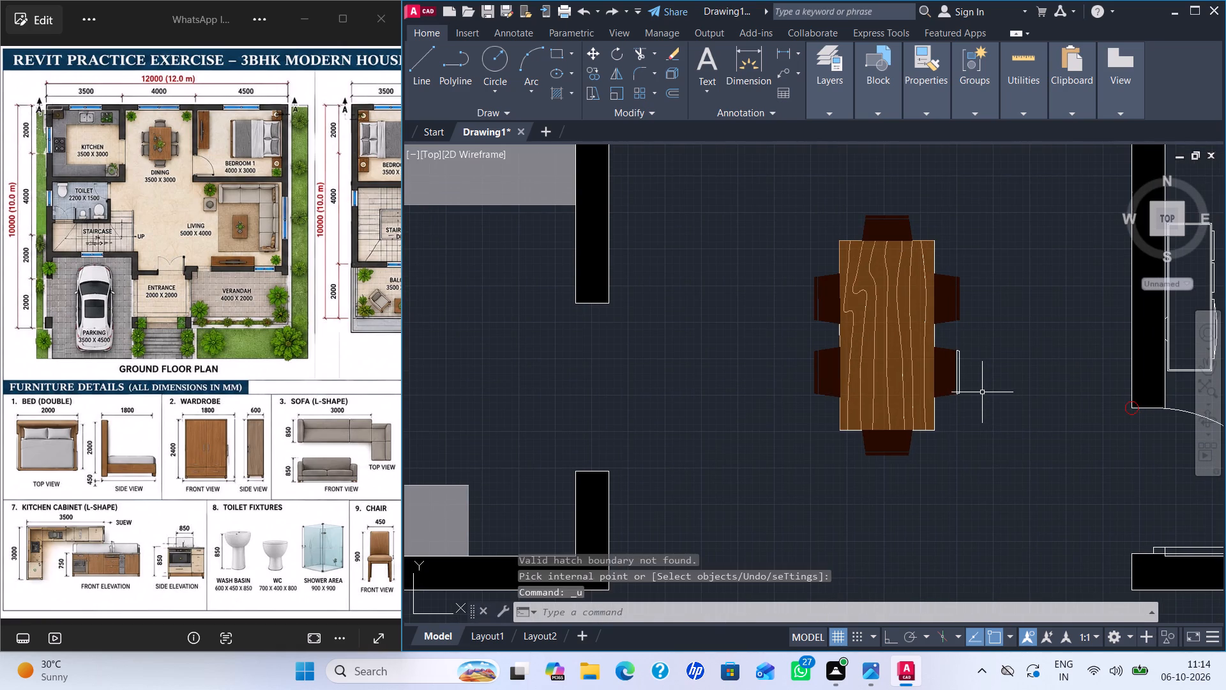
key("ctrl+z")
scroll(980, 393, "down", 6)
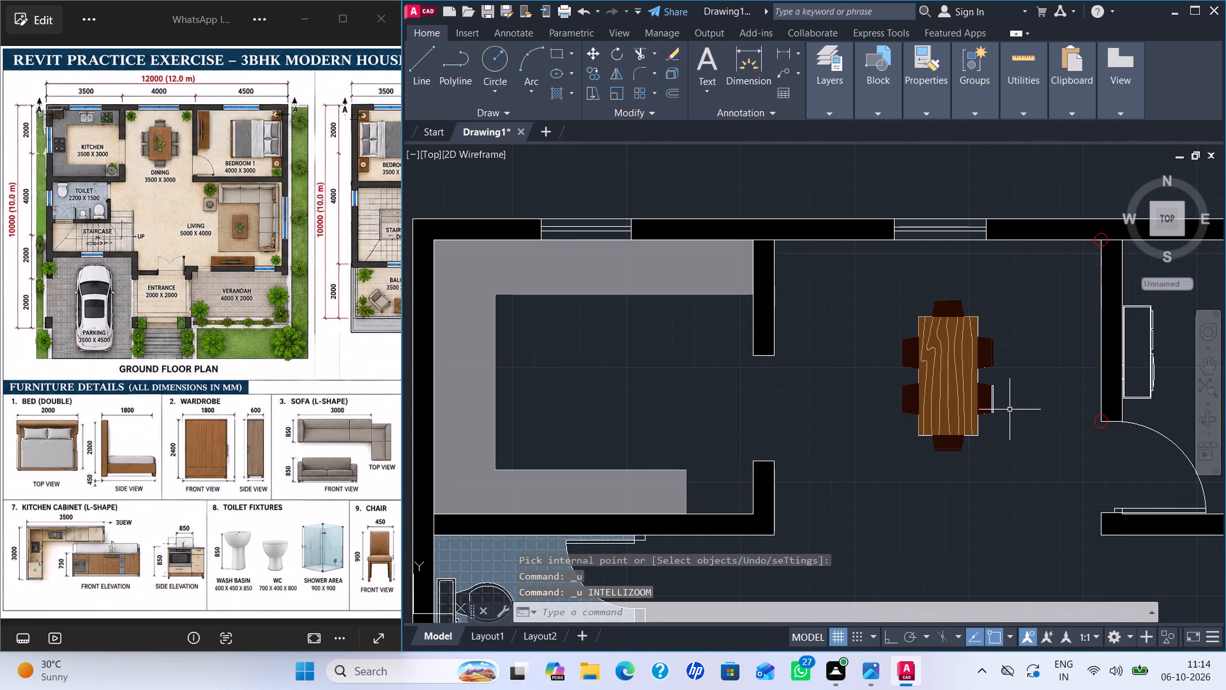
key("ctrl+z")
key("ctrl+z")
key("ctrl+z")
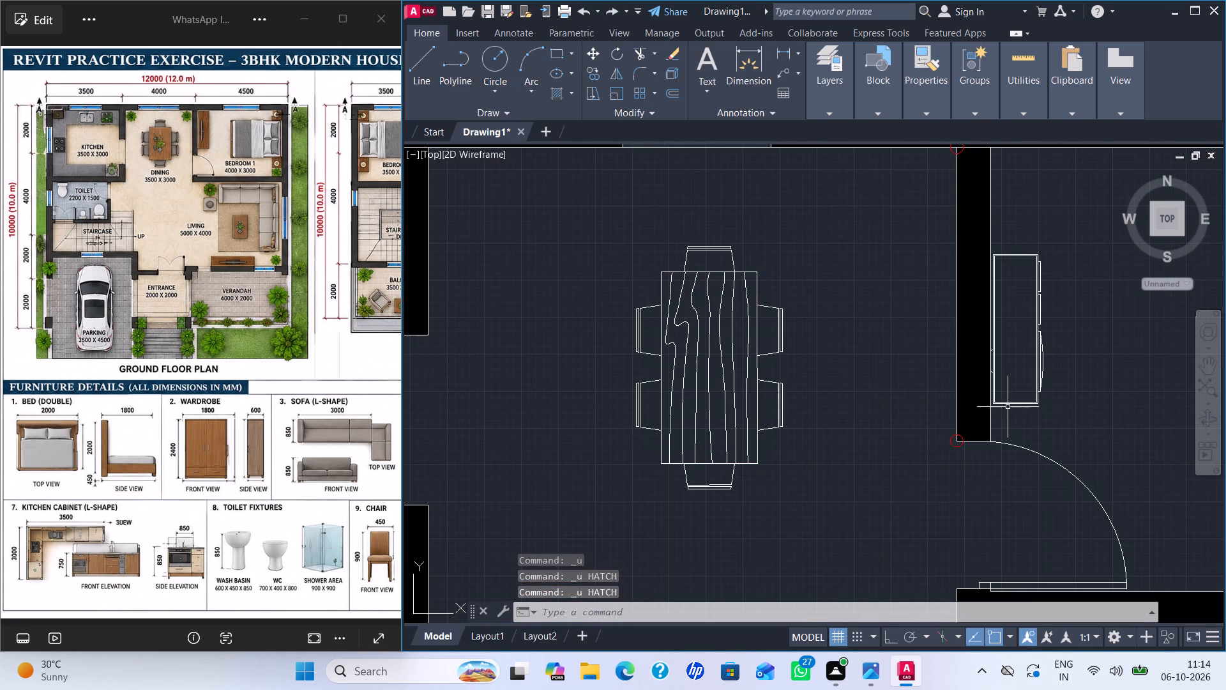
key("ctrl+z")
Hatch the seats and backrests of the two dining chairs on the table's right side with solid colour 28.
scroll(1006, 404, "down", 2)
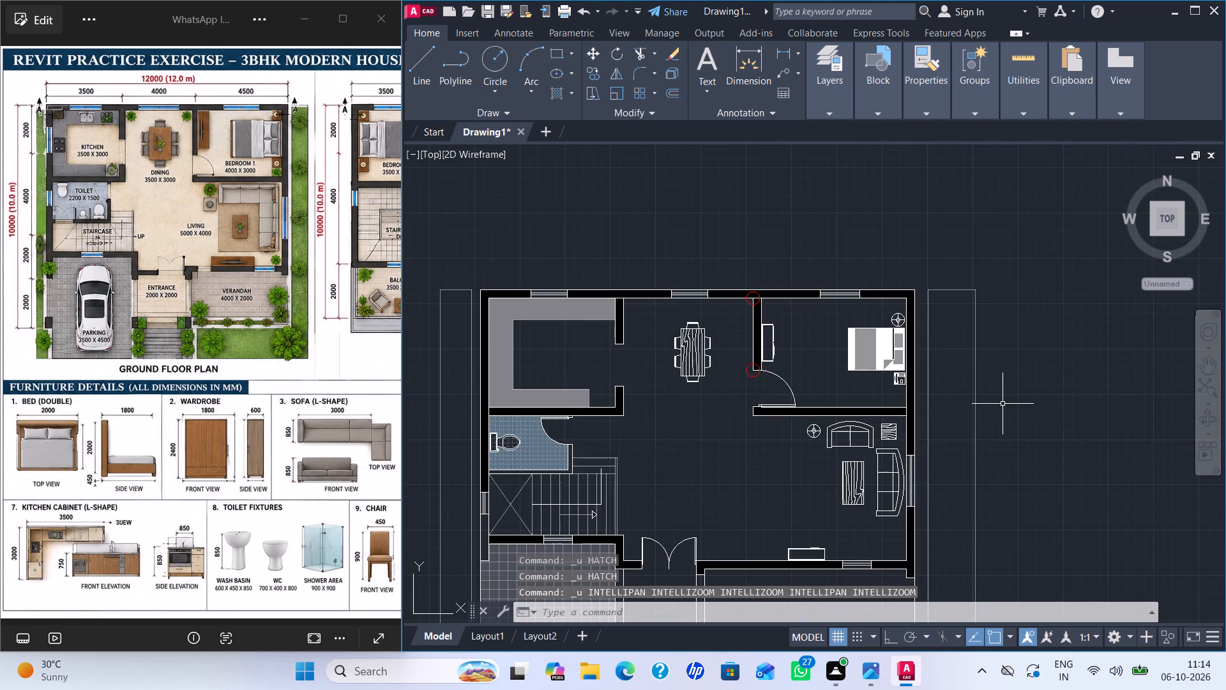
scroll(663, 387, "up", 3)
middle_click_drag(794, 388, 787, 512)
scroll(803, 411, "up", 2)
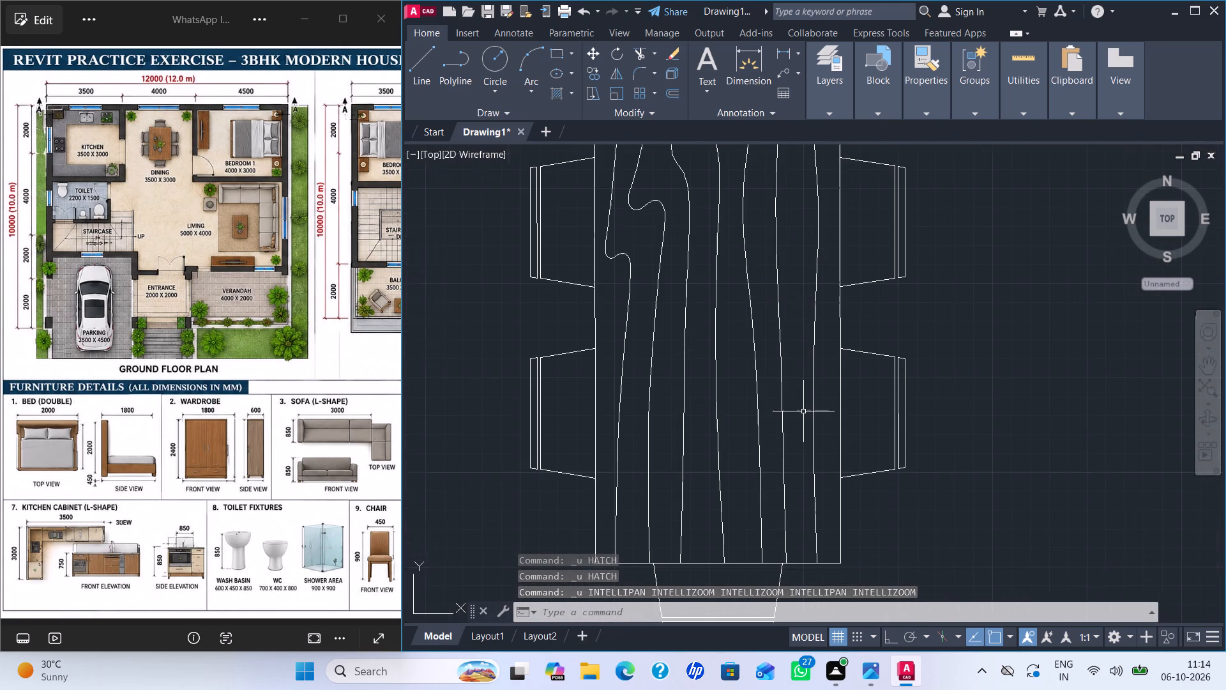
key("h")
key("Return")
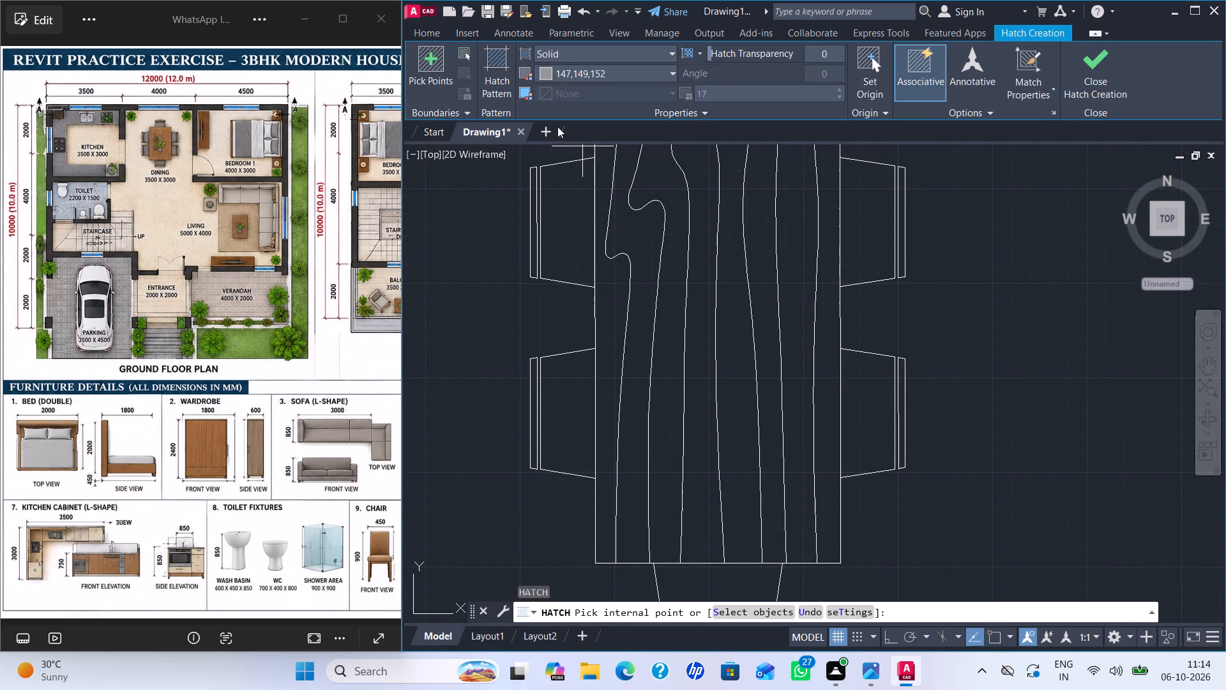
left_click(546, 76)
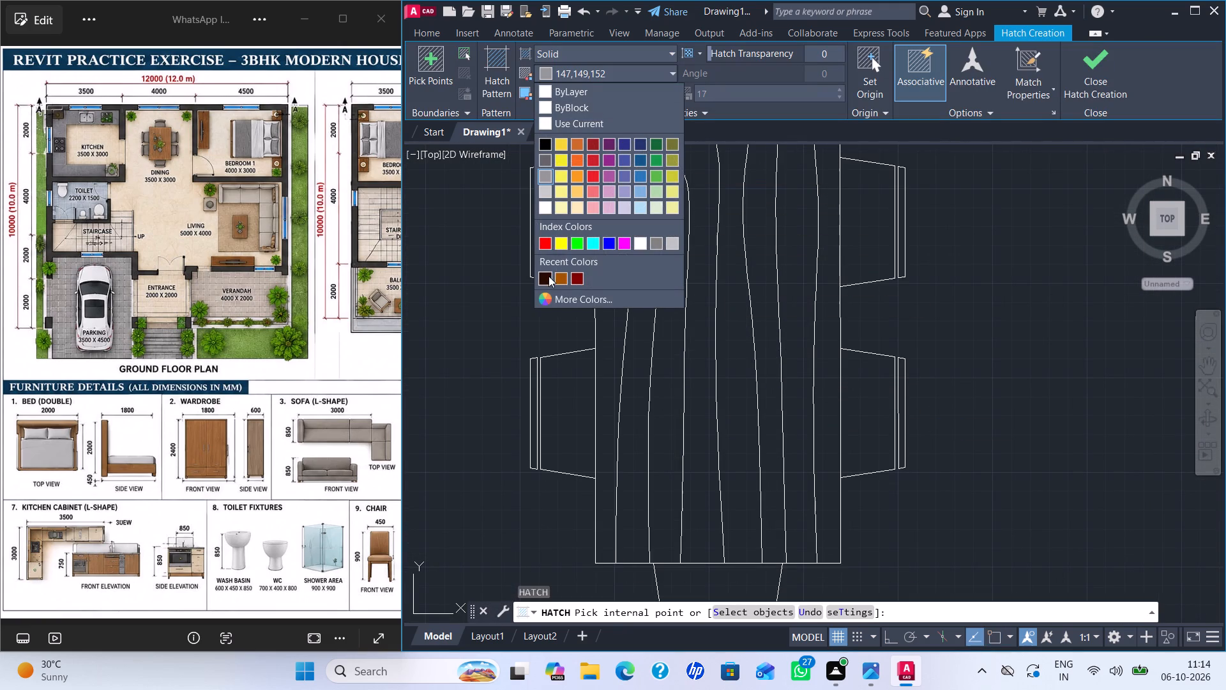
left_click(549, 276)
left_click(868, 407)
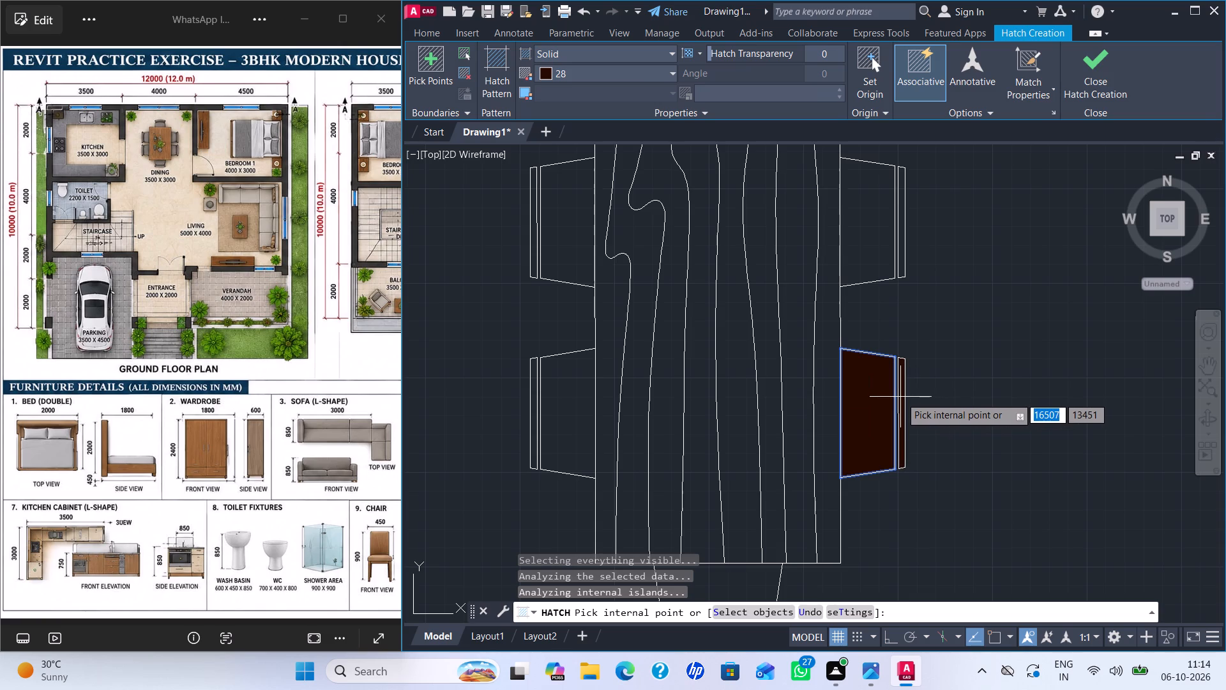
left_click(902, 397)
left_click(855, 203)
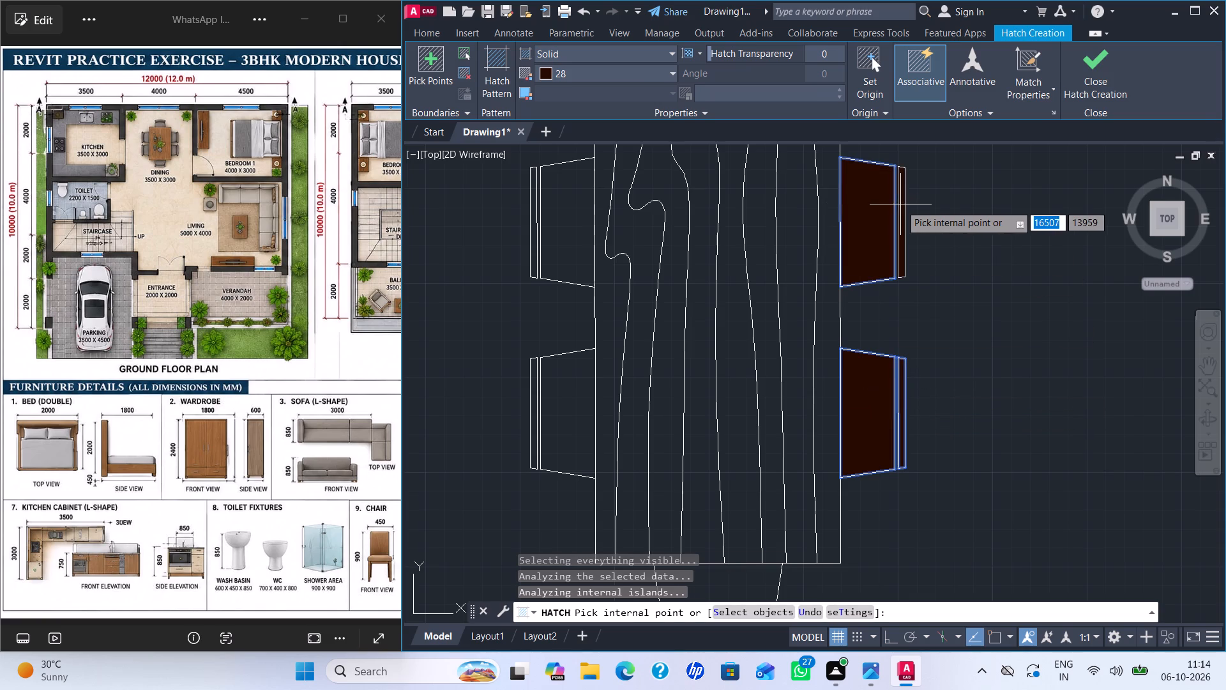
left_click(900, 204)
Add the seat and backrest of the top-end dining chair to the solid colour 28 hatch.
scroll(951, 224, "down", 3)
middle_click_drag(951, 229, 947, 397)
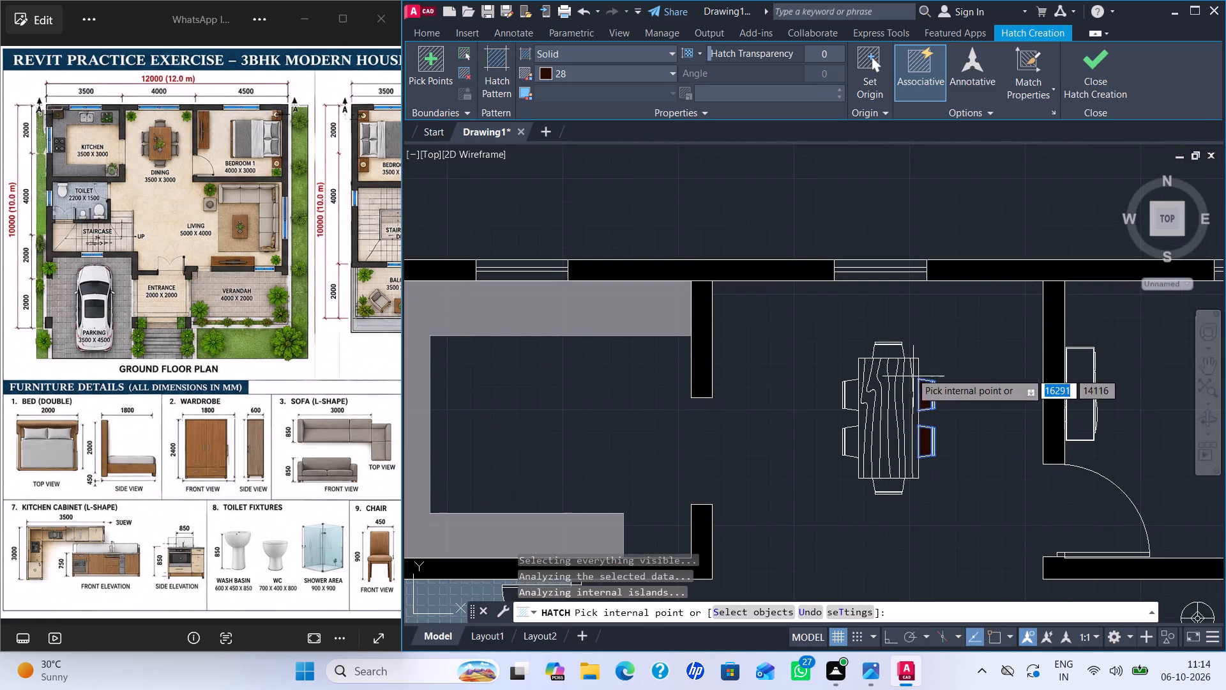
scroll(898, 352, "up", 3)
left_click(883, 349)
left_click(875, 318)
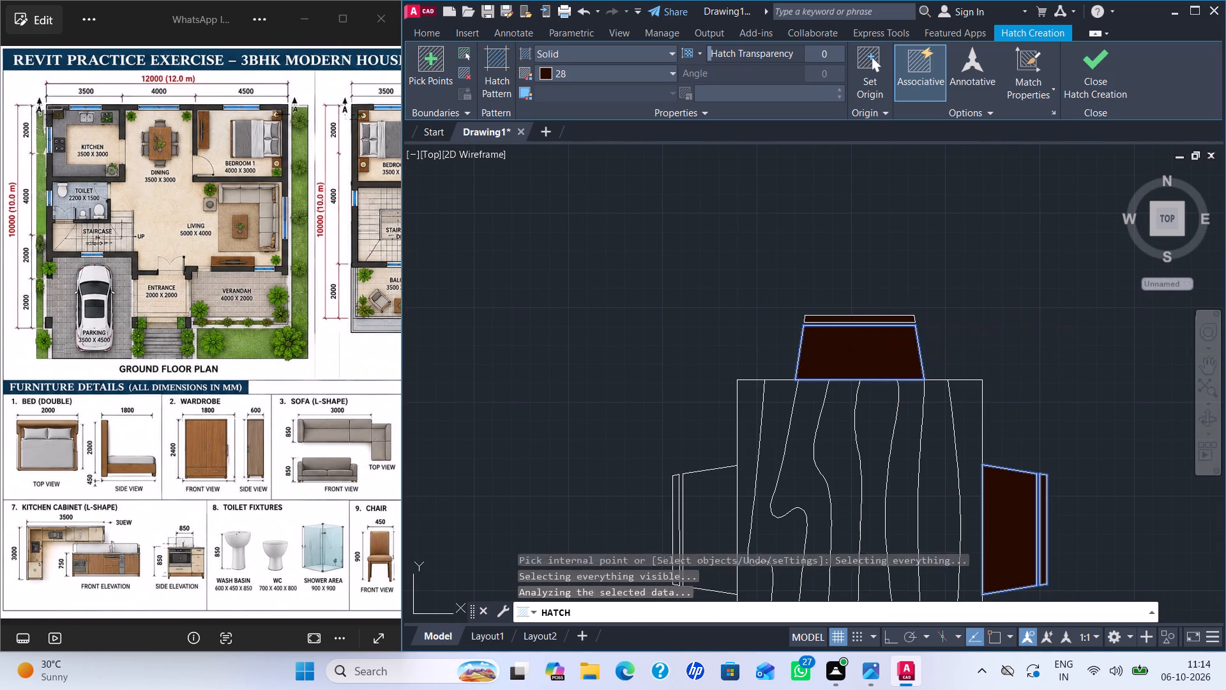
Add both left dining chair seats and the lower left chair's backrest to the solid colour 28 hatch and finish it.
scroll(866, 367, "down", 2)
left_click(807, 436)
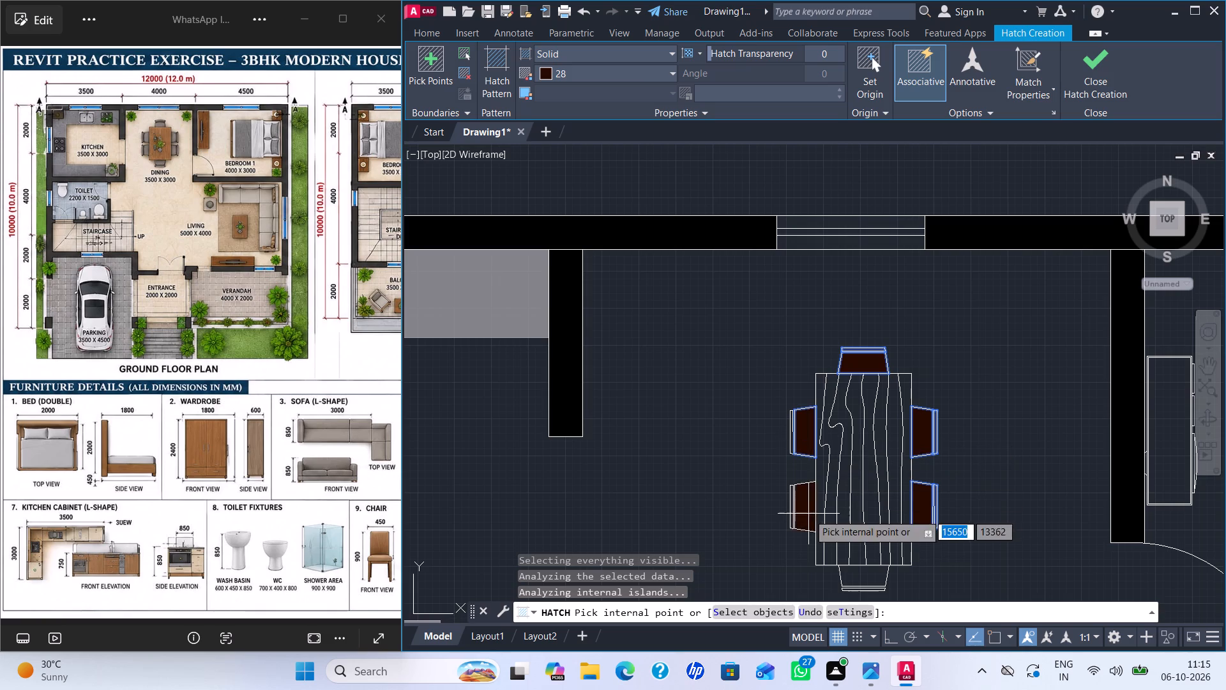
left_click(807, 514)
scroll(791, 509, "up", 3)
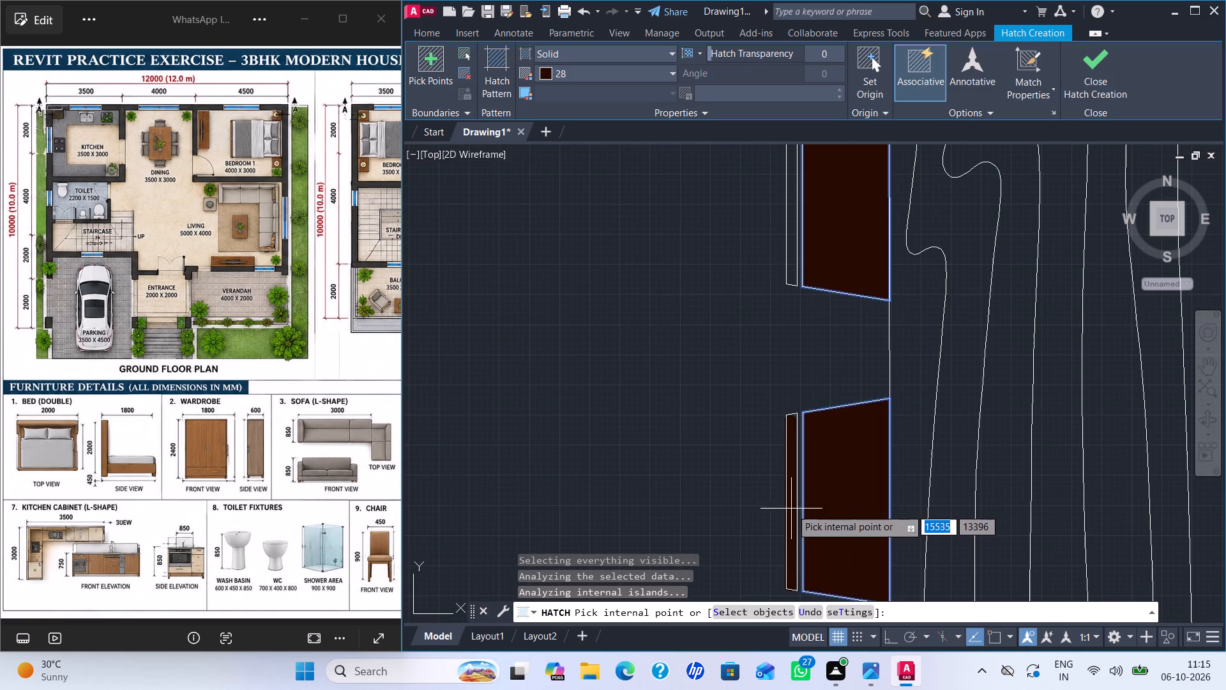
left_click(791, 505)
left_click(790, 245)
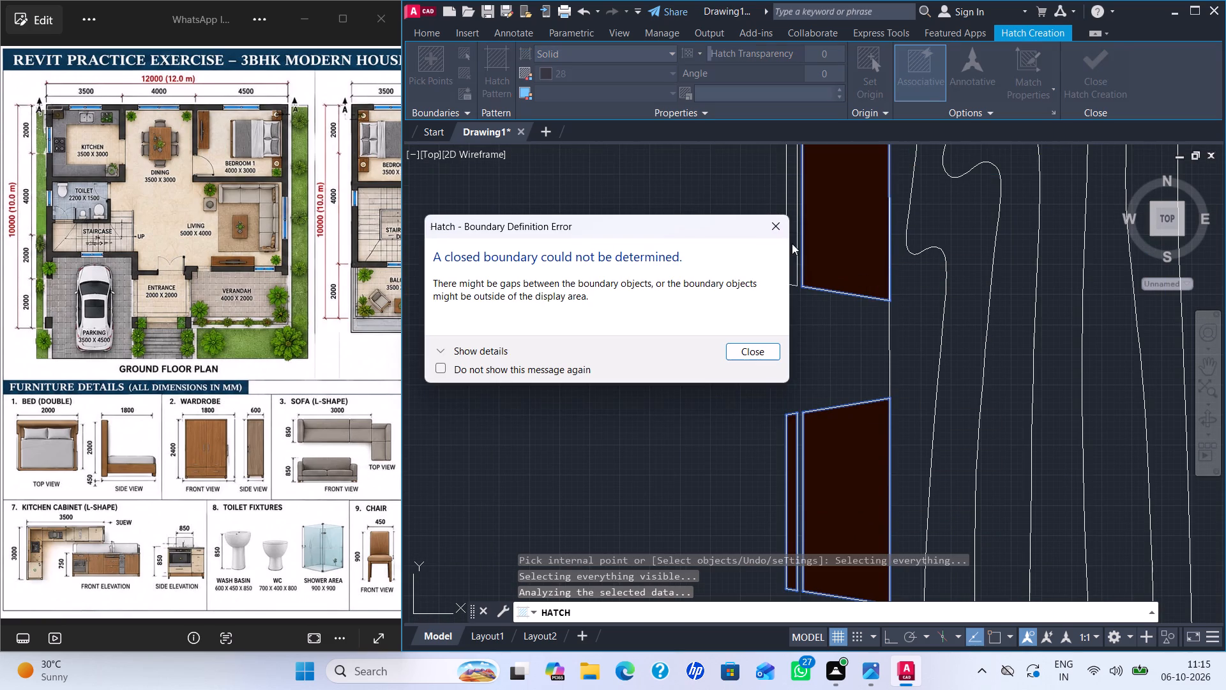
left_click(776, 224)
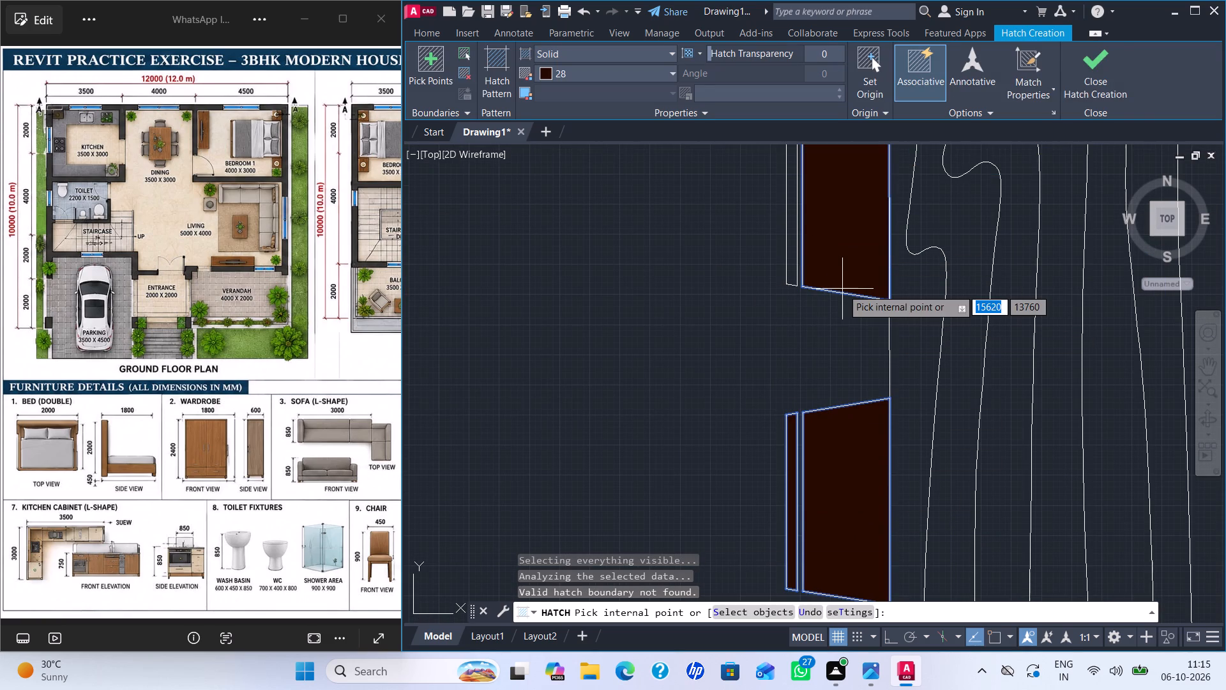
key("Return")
Hatch the backrest of the upper left dining chair with solid colour 28.
key("space")
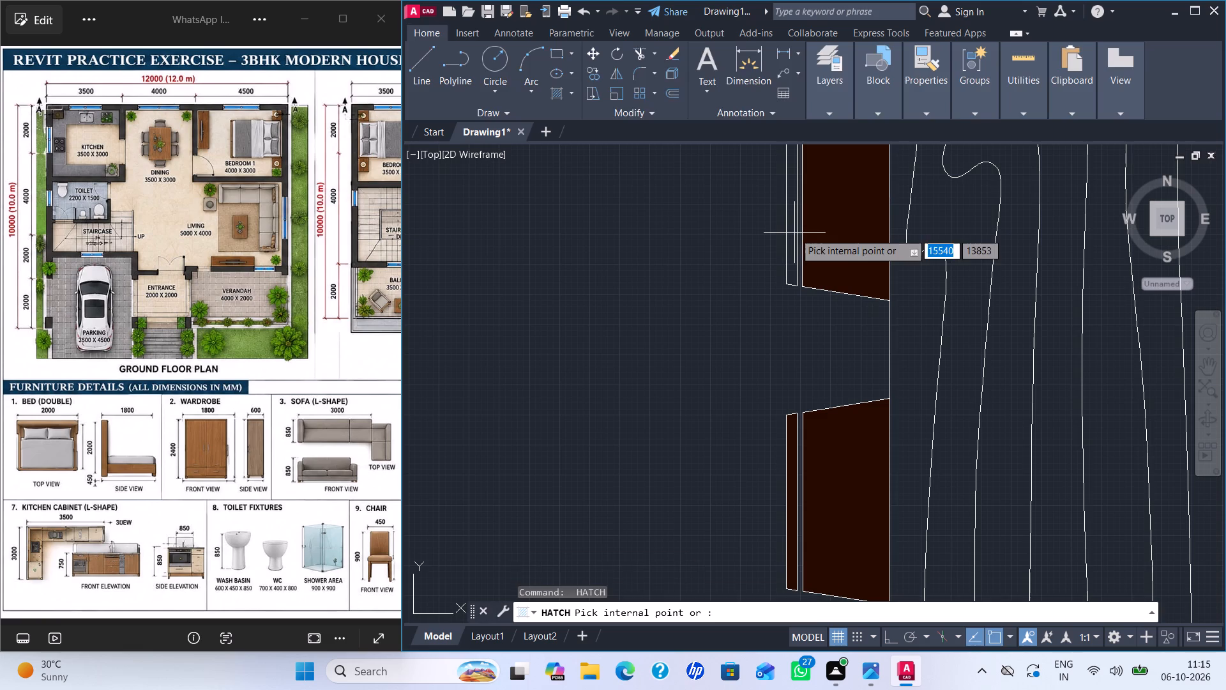
left_click(792, 231)
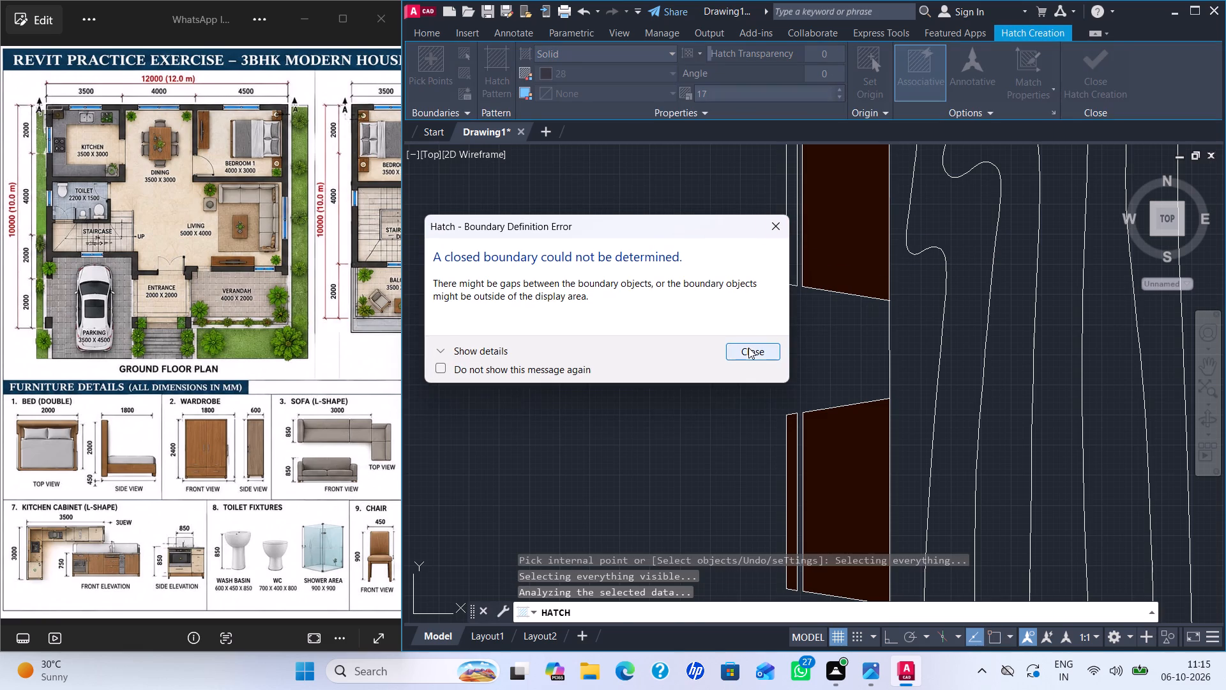
left_click(748, 348)
scroll(746, 342, "down", 2)
scroll(771, 291, "up", 3)
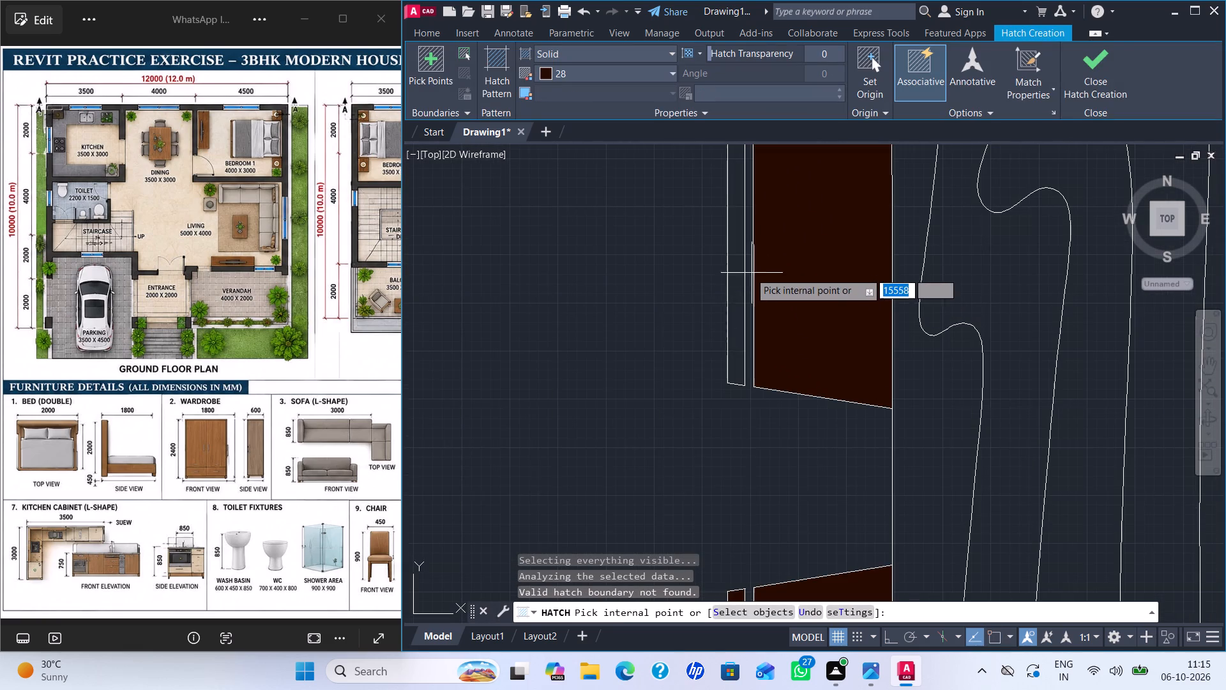
middle_click_drag(739, 249, 715, 380)
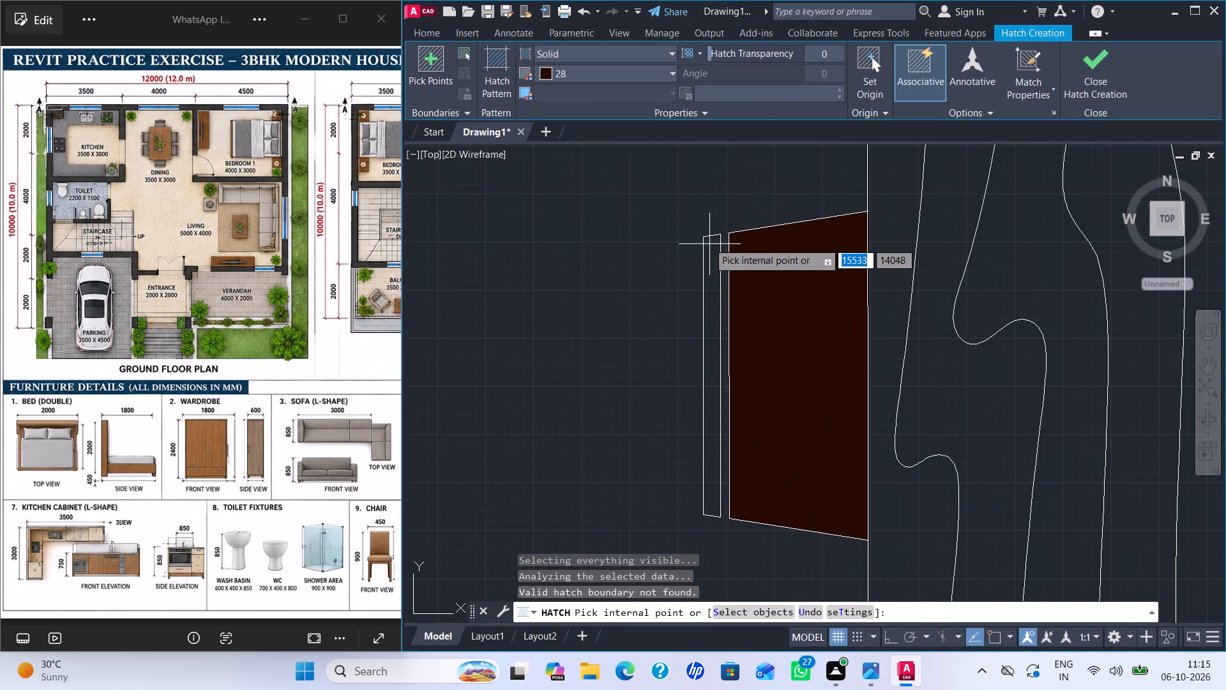
left_click(709, 241)
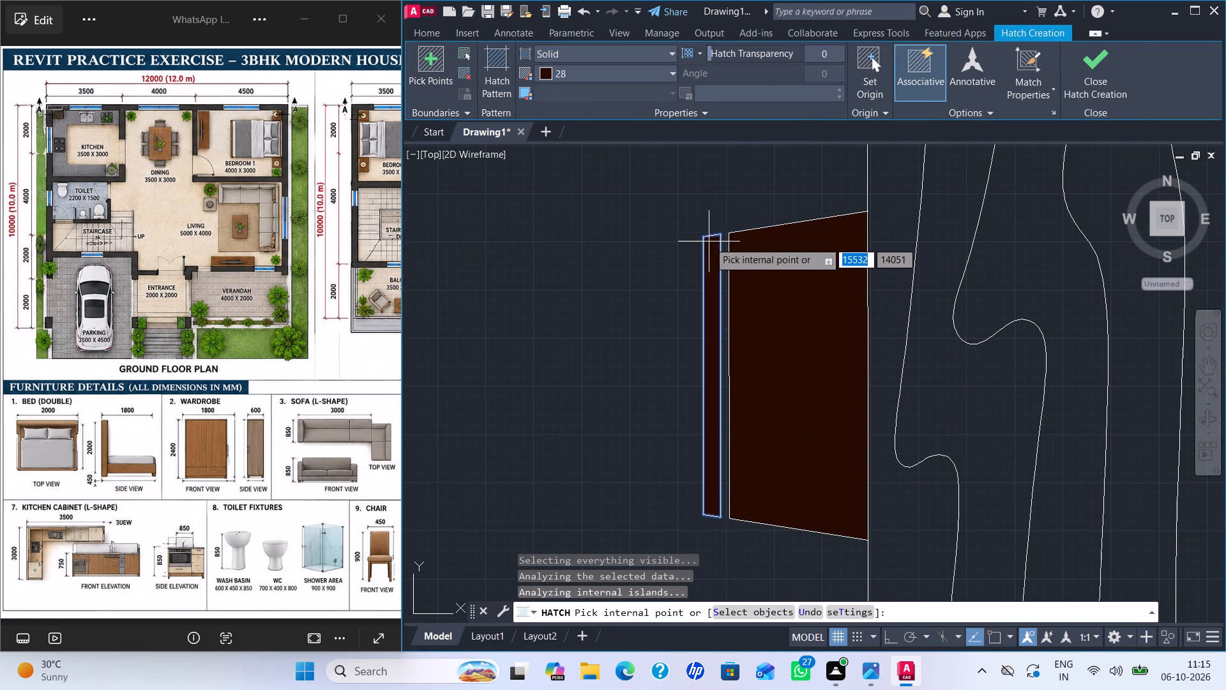
key("Return")
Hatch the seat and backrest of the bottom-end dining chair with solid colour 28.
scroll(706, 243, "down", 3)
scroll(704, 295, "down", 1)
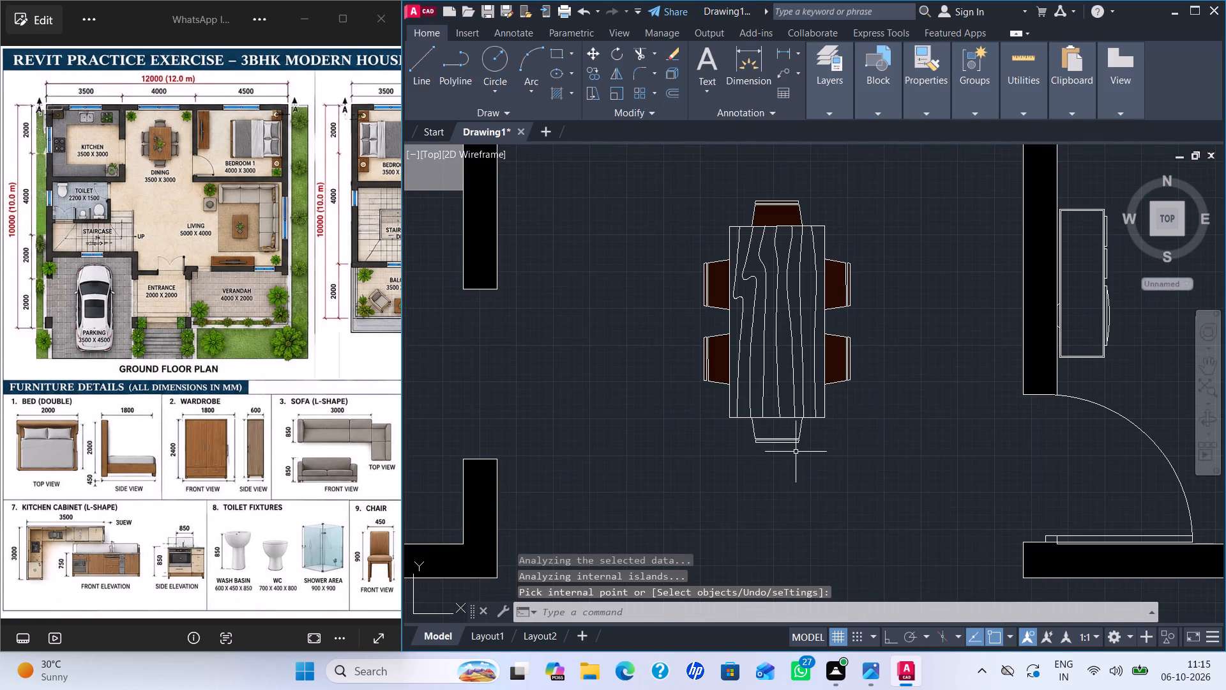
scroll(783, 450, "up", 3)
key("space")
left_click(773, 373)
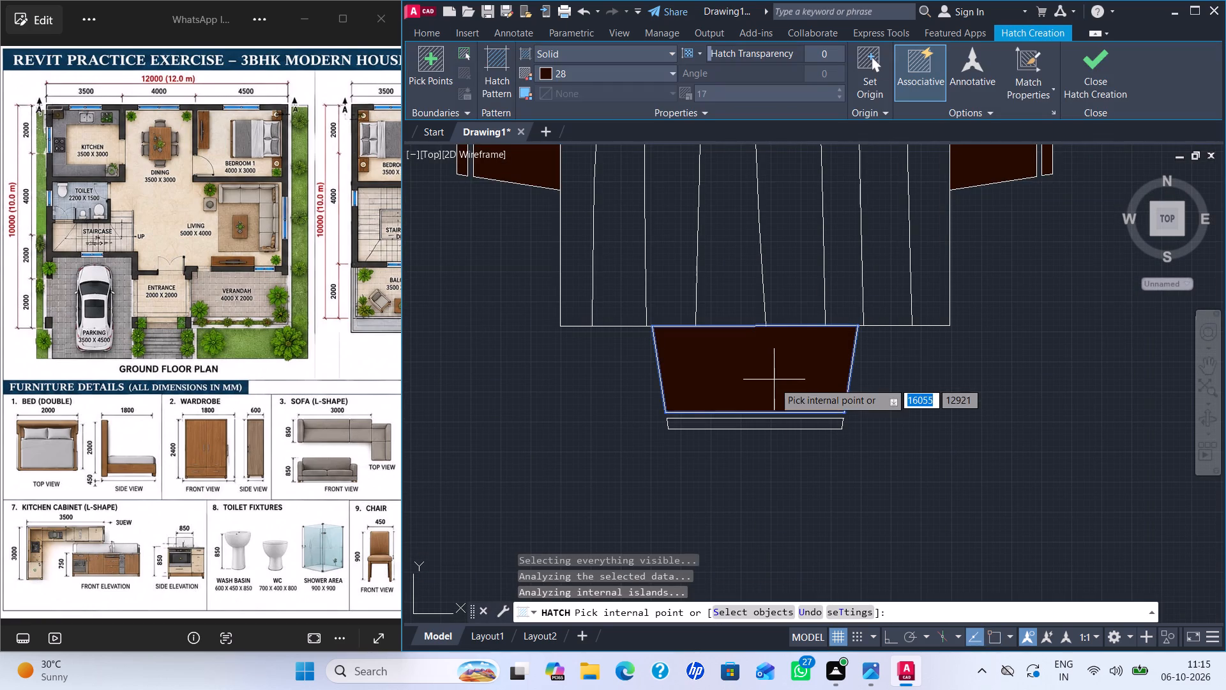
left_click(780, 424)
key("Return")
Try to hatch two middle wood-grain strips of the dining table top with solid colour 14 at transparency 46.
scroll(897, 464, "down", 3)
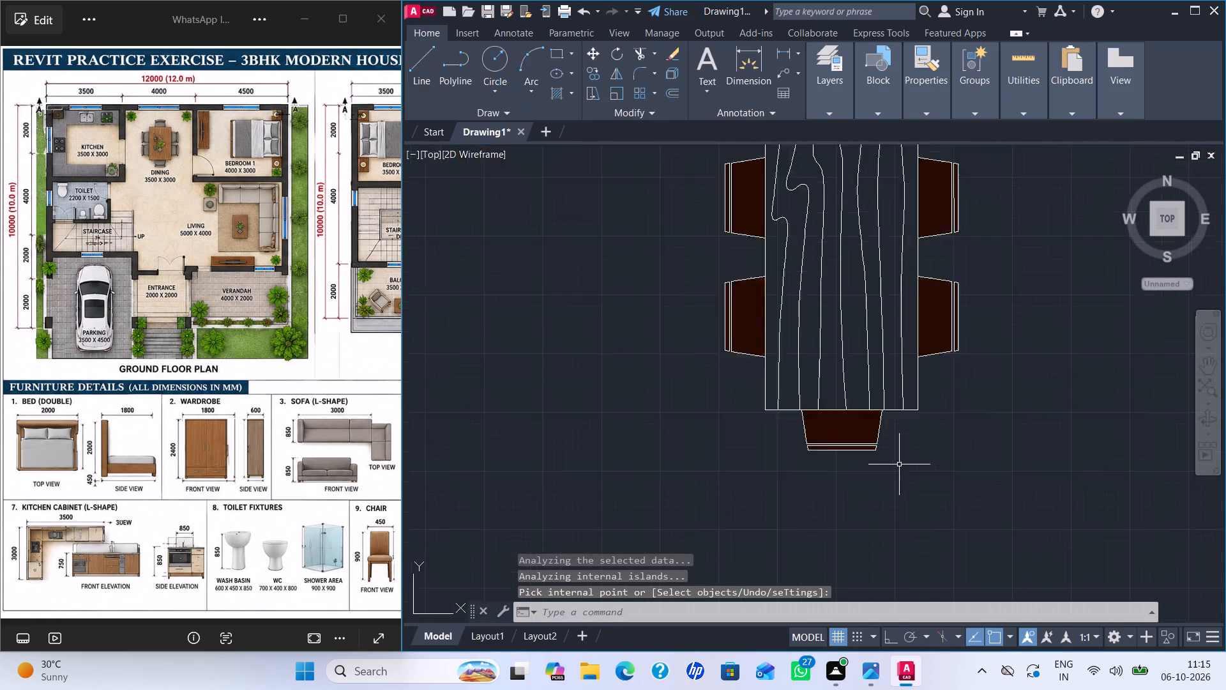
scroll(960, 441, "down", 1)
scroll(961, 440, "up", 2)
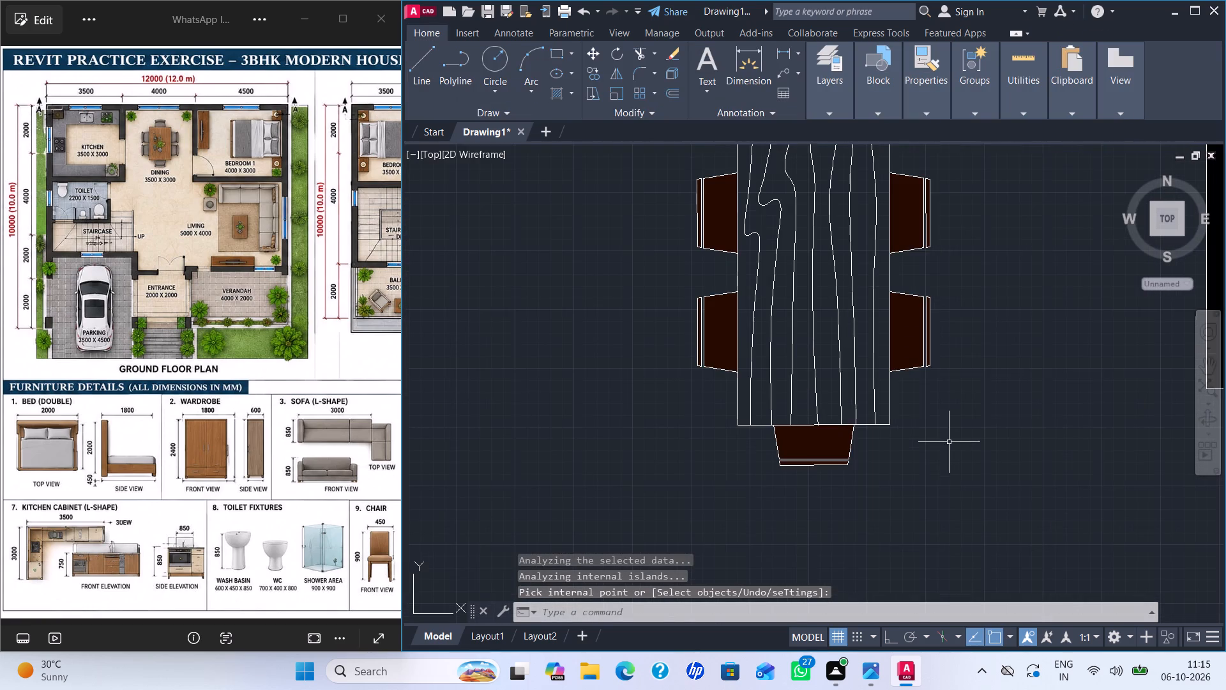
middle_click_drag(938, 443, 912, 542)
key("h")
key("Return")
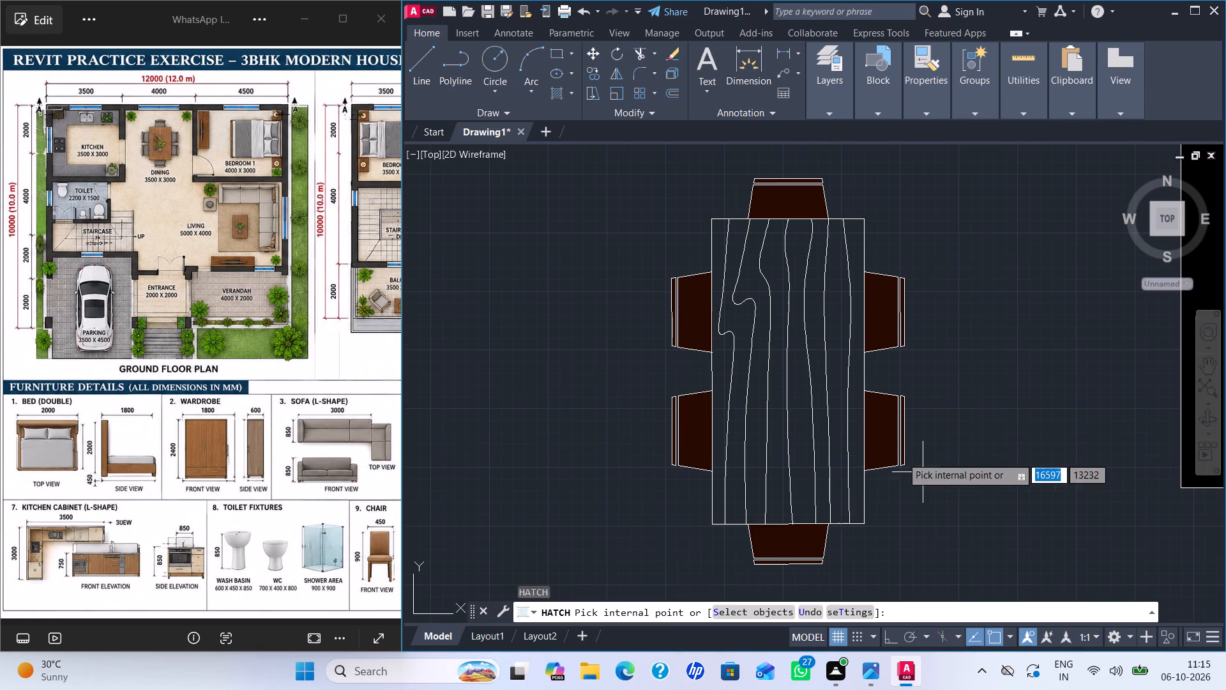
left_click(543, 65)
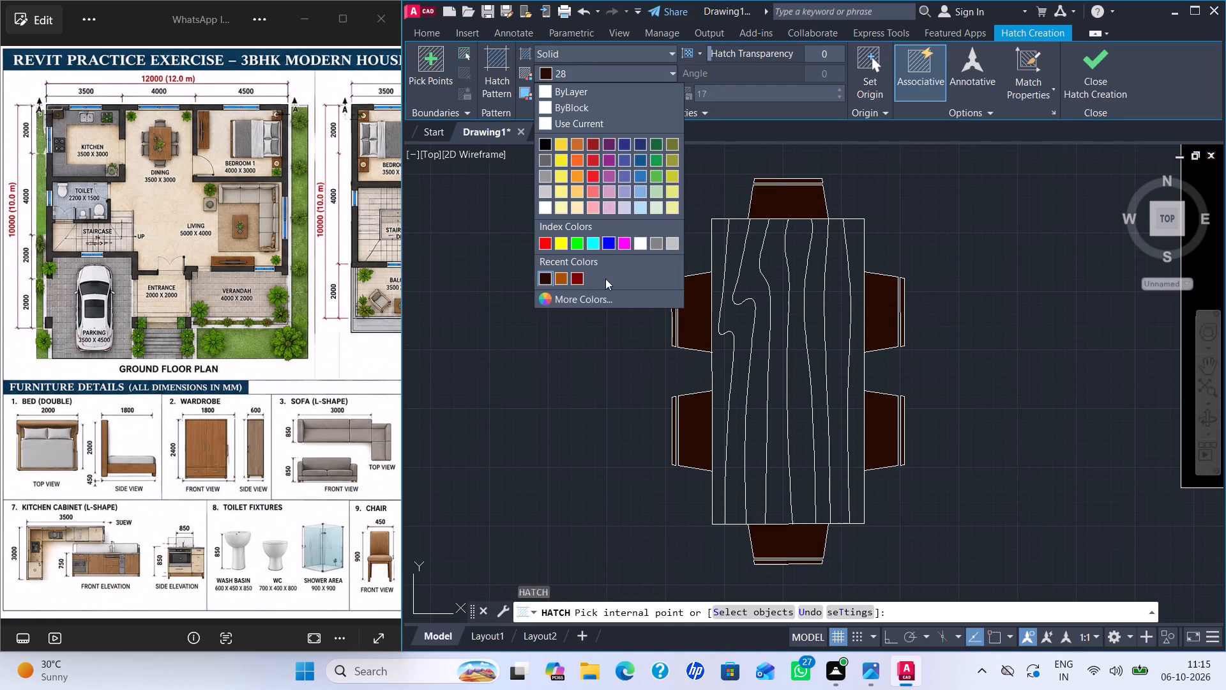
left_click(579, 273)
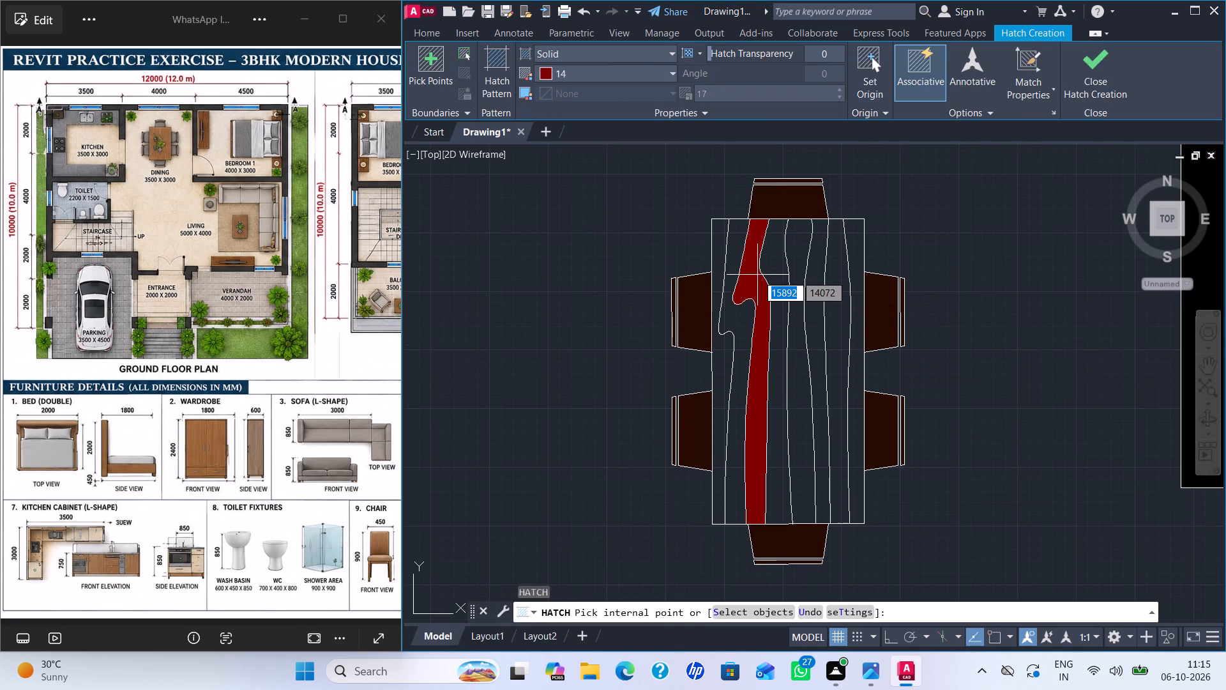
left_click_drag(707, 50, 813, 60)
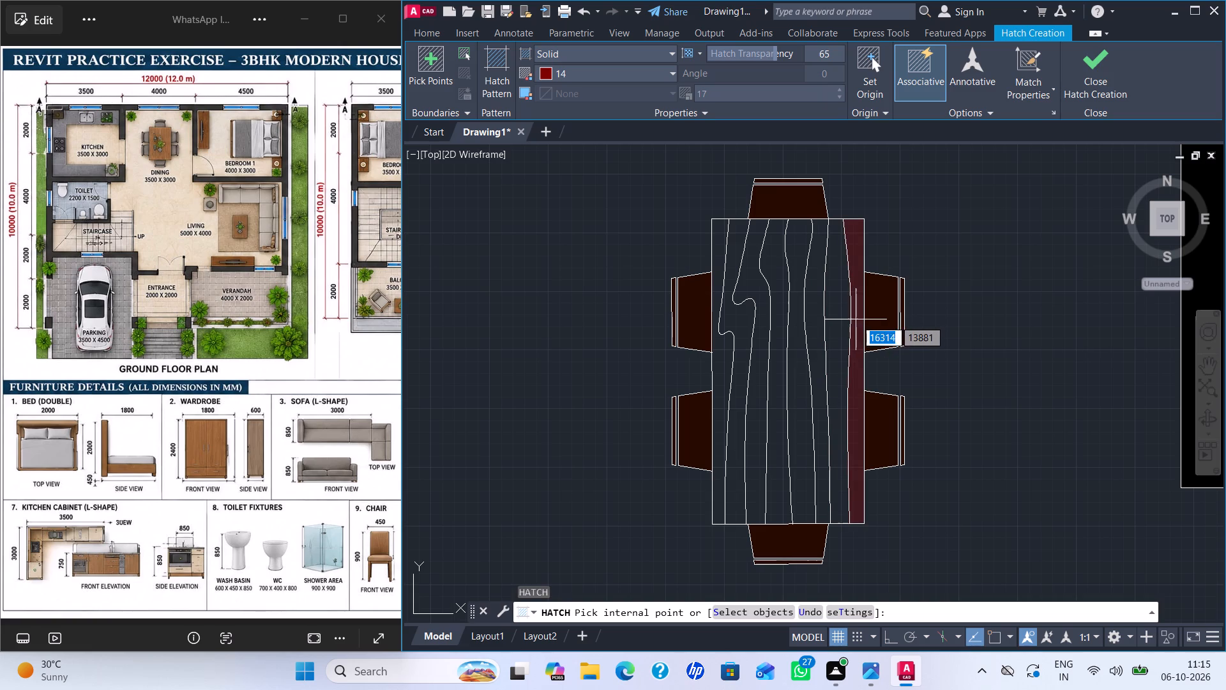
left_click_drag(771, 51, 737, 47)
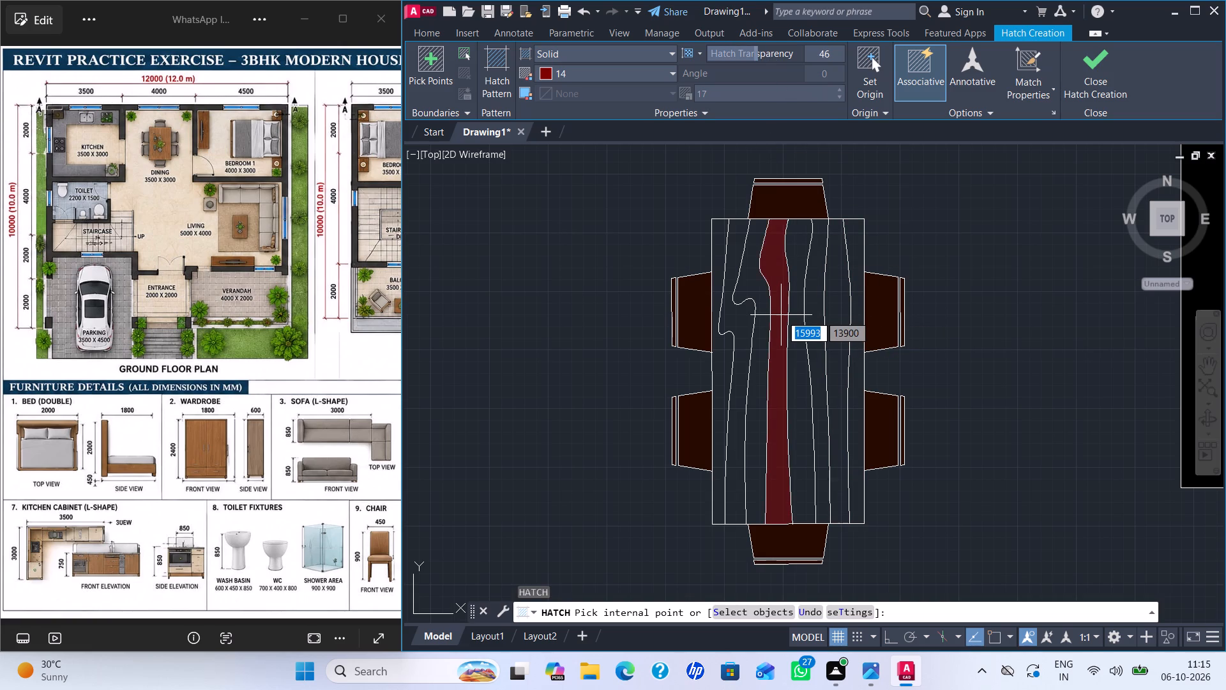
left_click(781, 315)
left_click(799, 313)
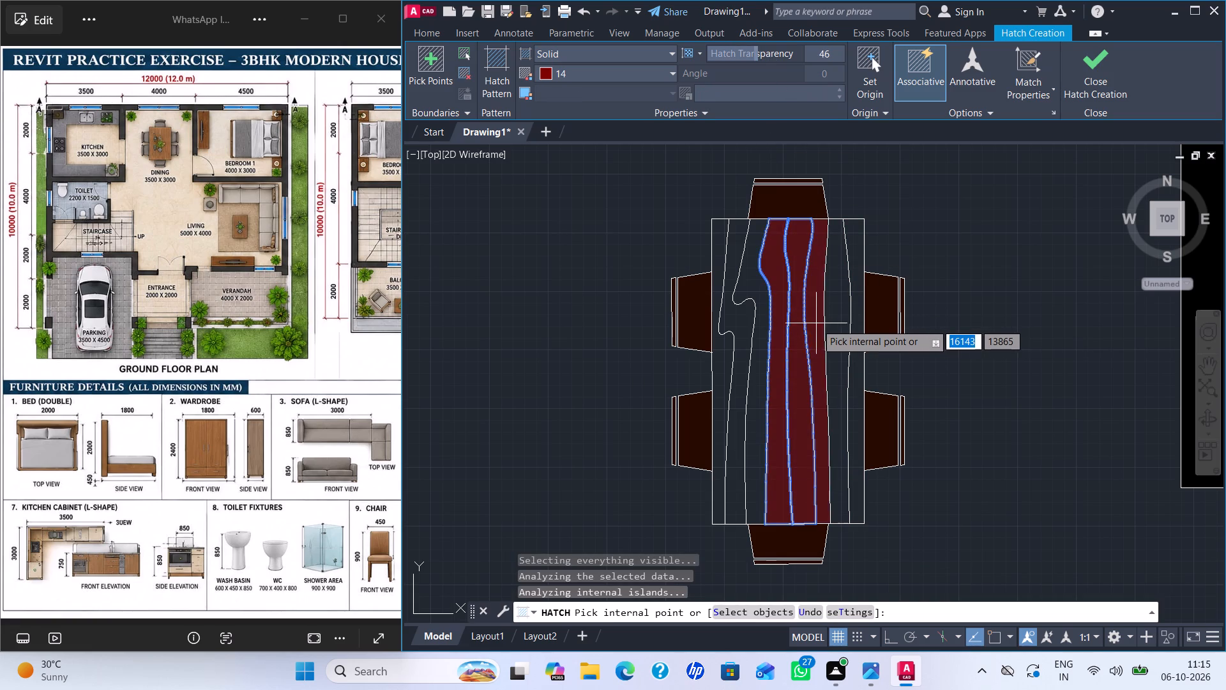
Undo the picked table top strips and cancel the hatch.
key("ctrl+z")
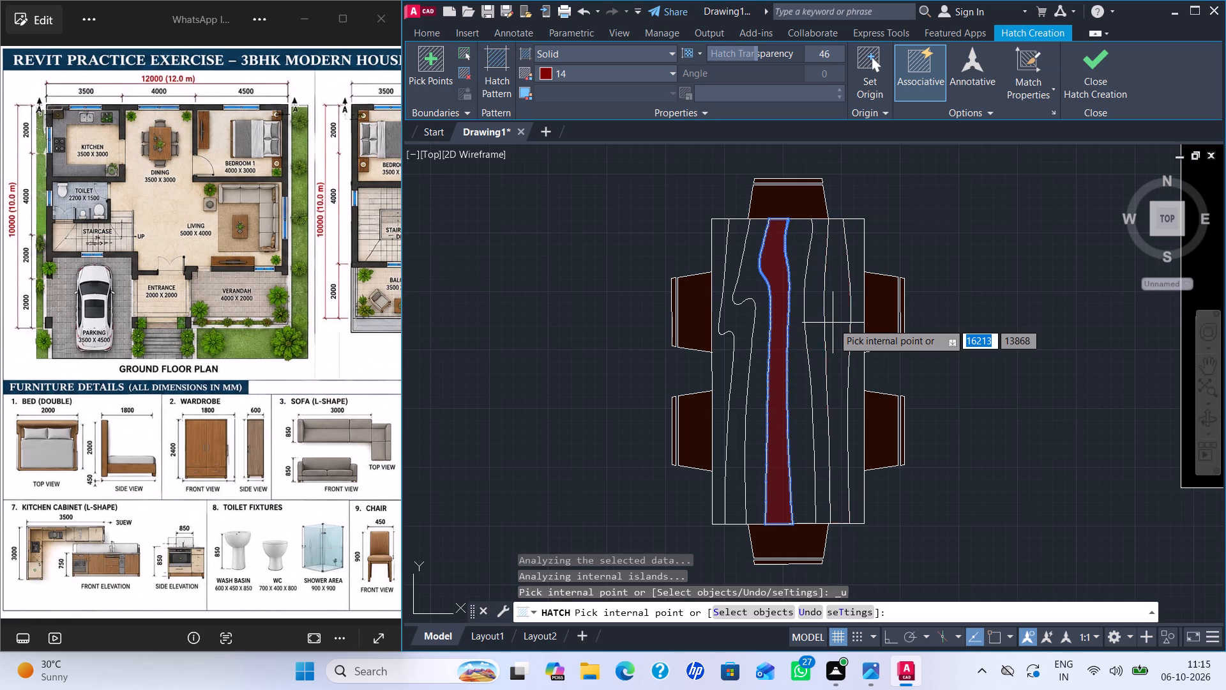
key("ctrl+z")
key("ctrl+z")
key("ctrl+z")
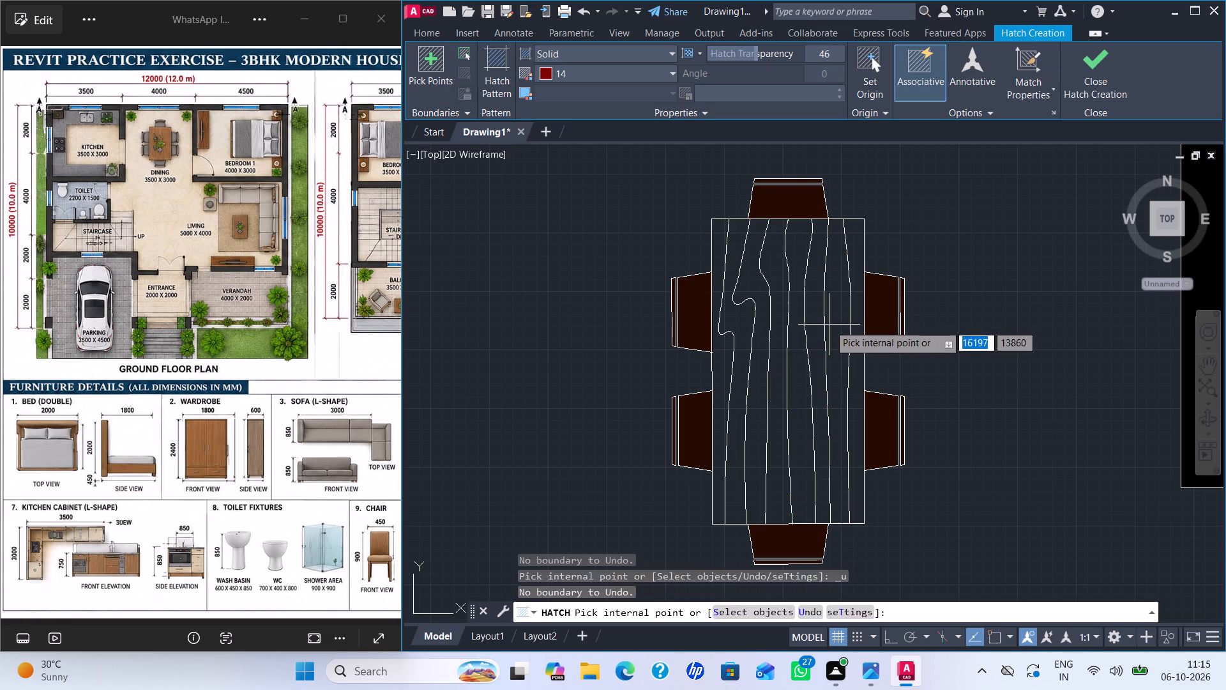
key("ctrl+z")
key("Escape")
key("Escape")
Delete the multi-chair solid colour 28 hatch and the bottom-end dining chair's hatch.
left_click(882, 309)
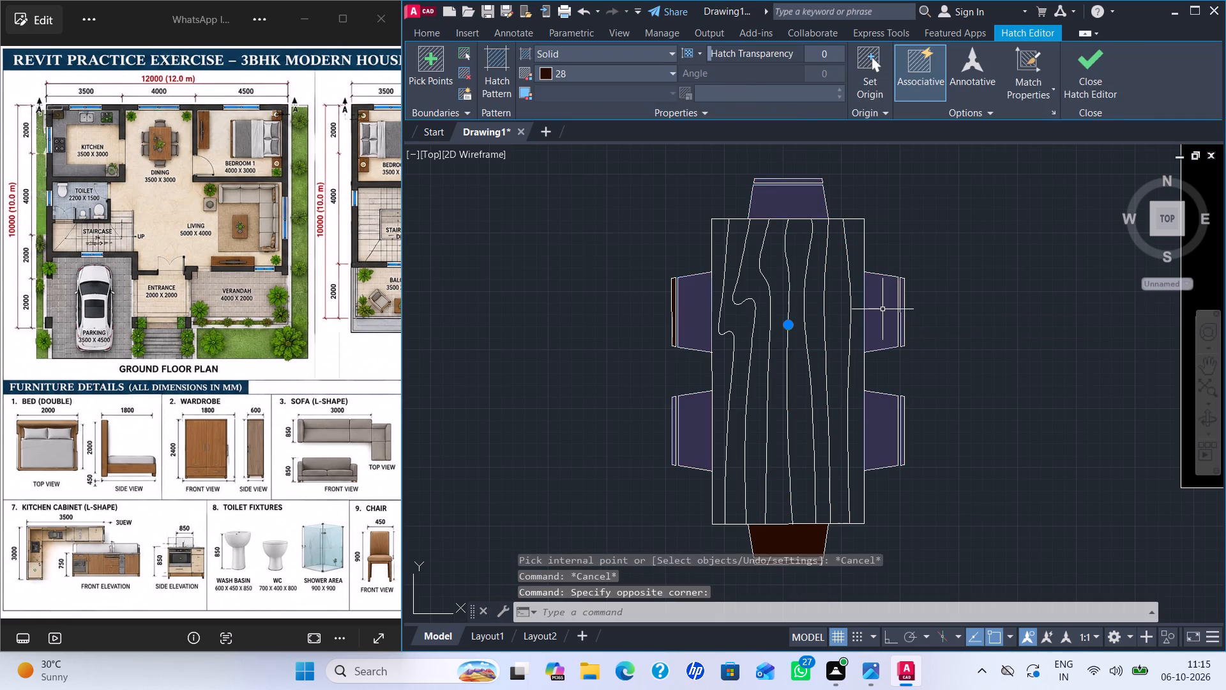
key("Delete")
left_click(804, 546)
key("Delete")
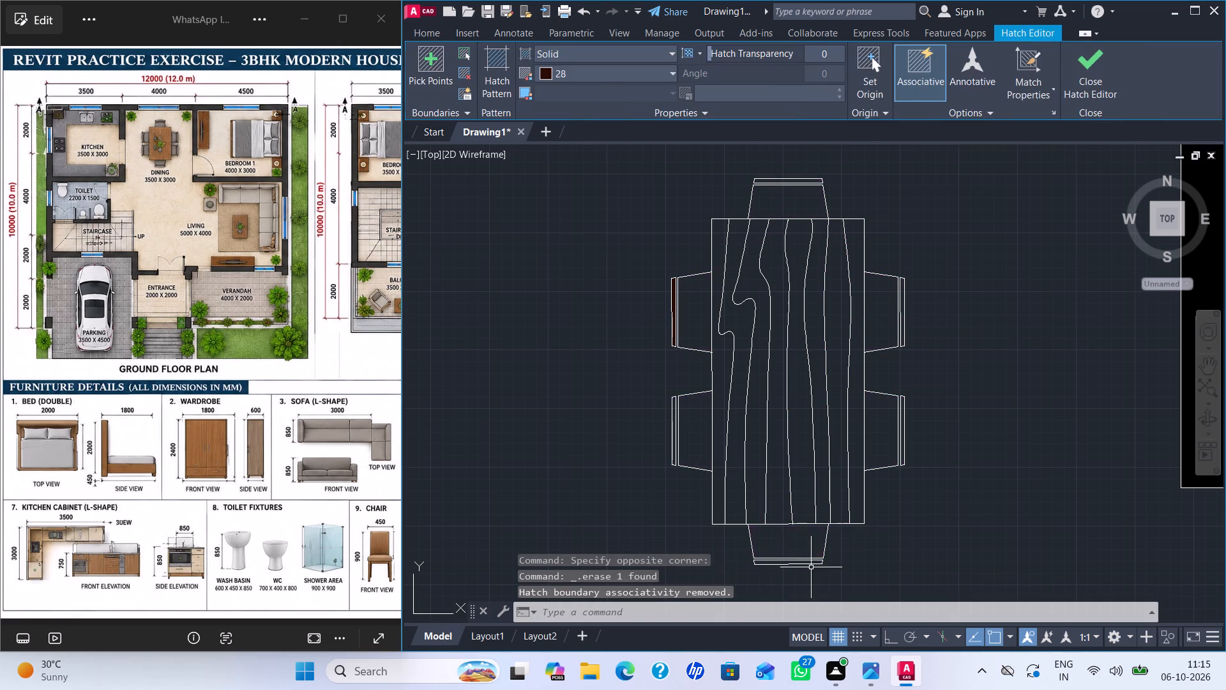
Hatch all the wood-grain strips of the dining table top with solid colour 42.
scroll(814, 576, "up", 3)
scroll(811, 539, "down", 2)
scroll(883, 509, "down", 2)
key("h")
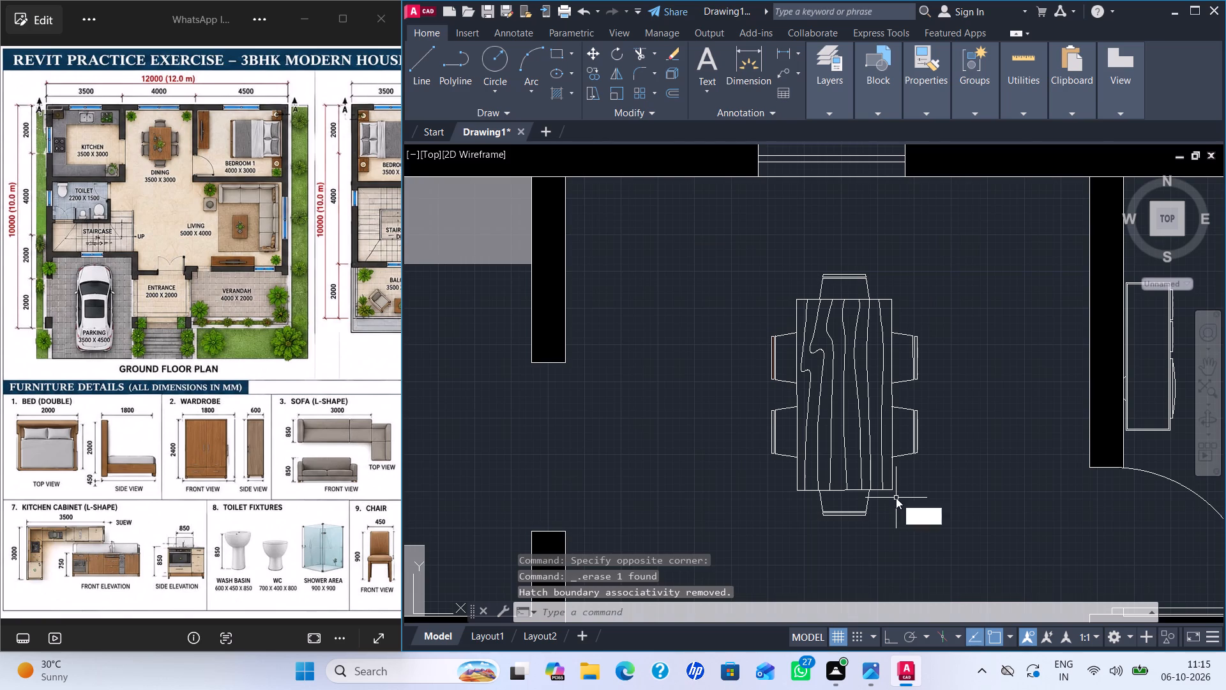
key("Return")
left_click(548, 75)
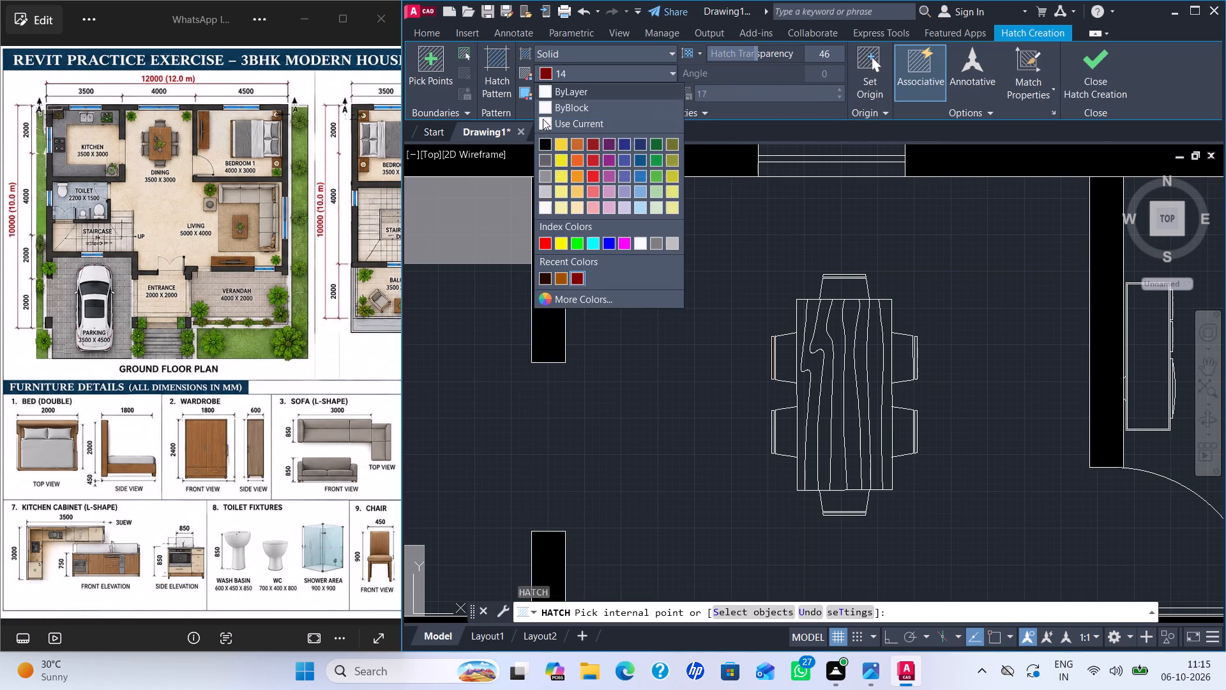
left_click(580, 299)
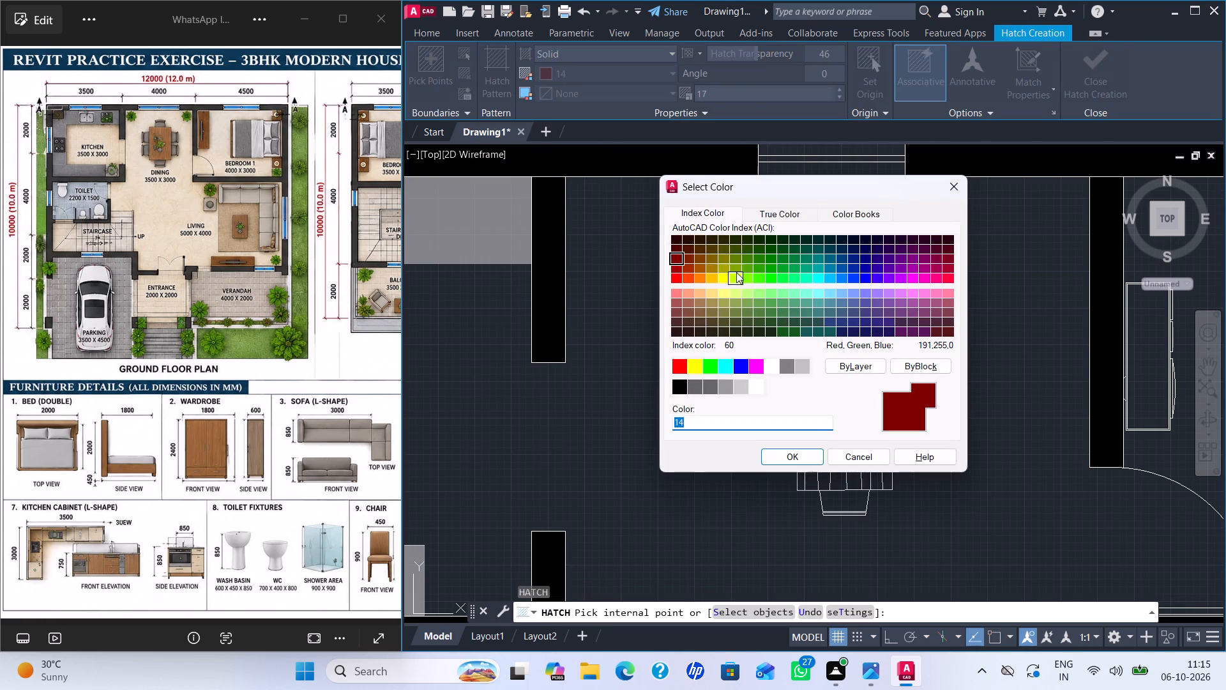
left_click(713, 268)
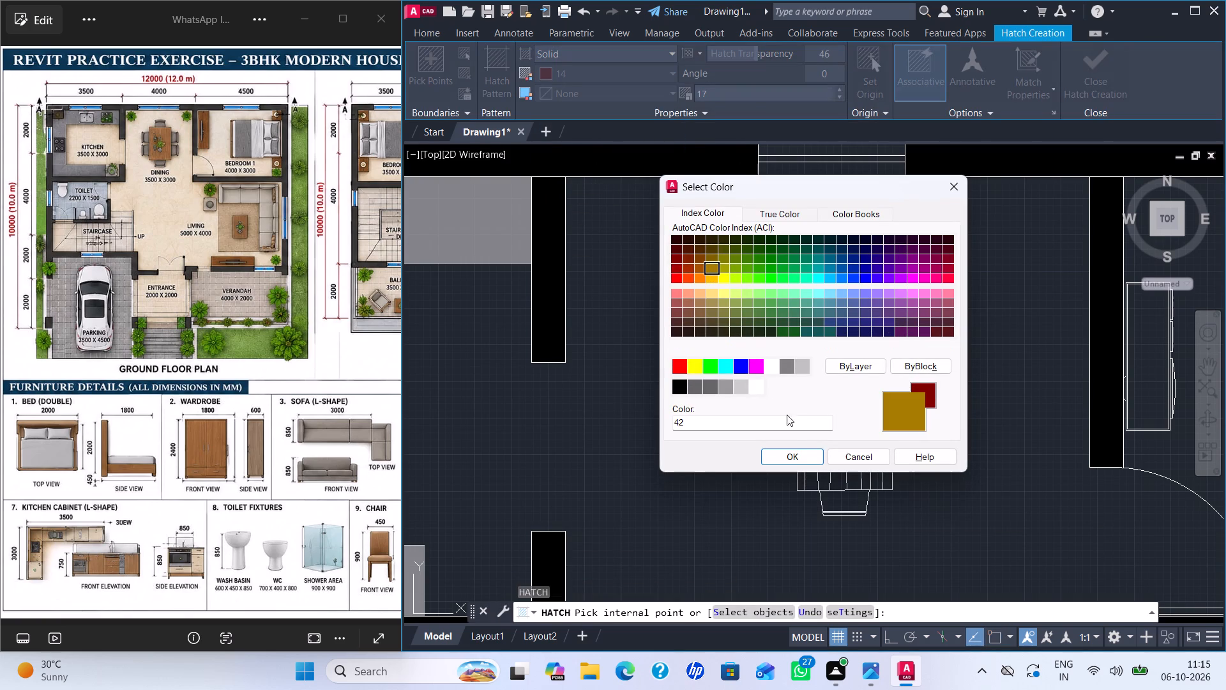
left_click(798, 456)
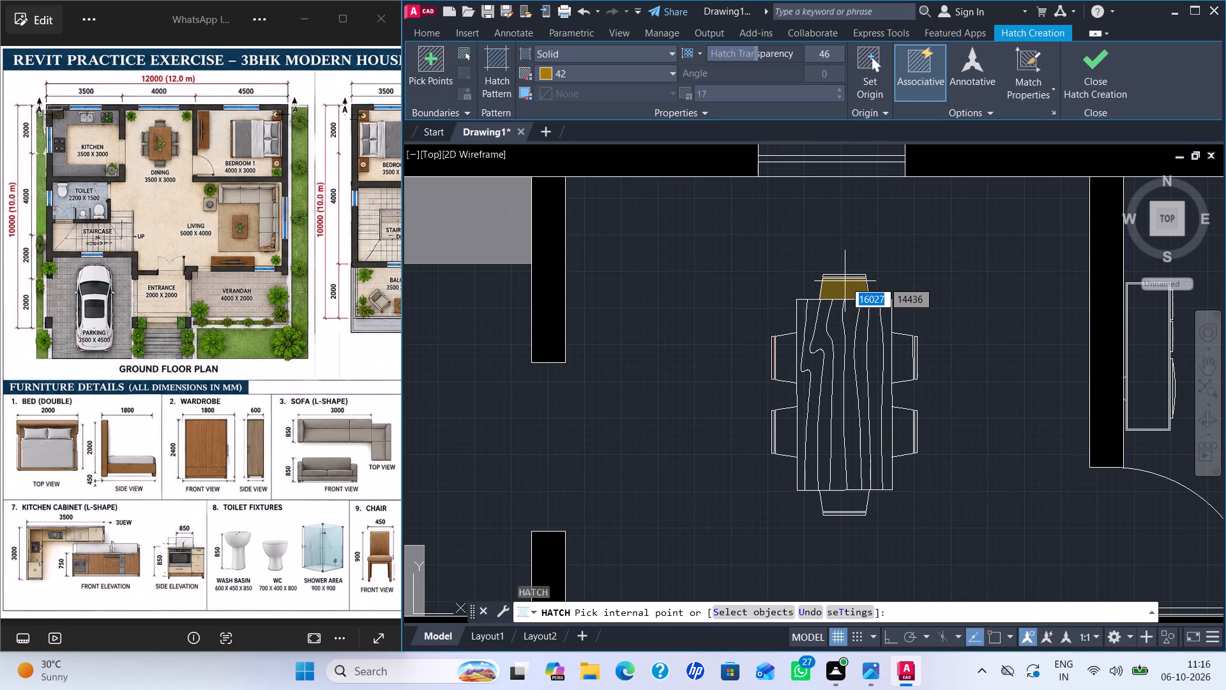
left_click(840, 358)
left_click(850, 354)
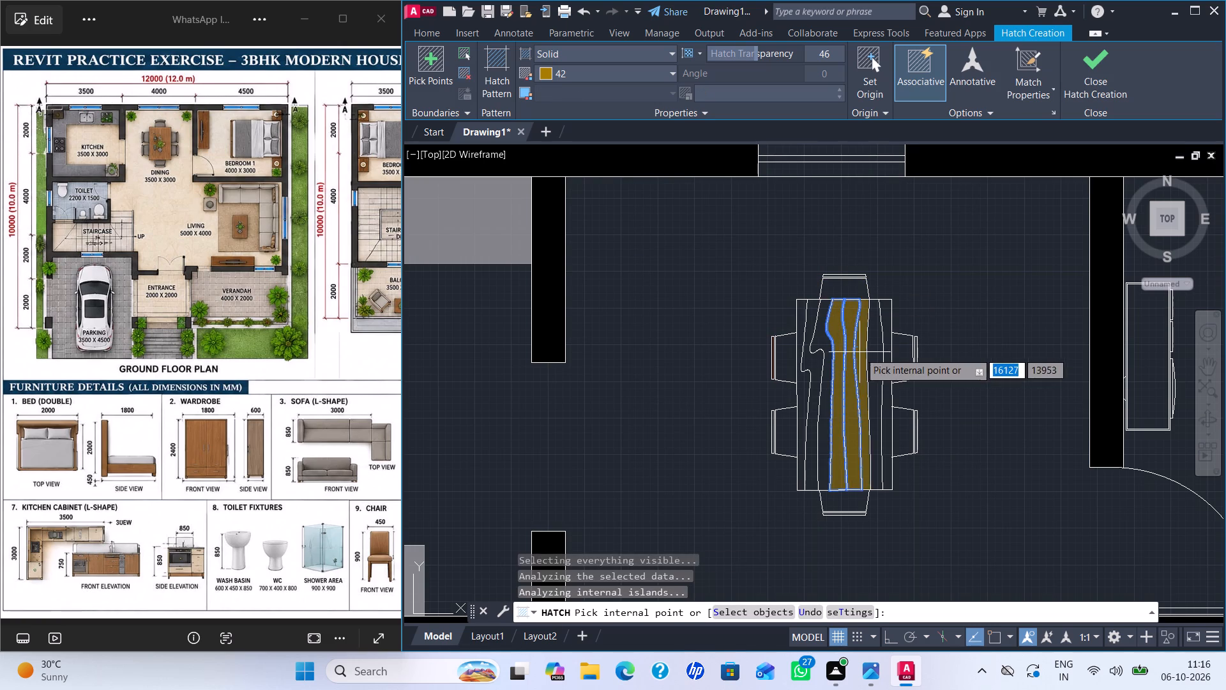
left_click(859, 352)
left_click(870, 348)
left_click(886, 341)
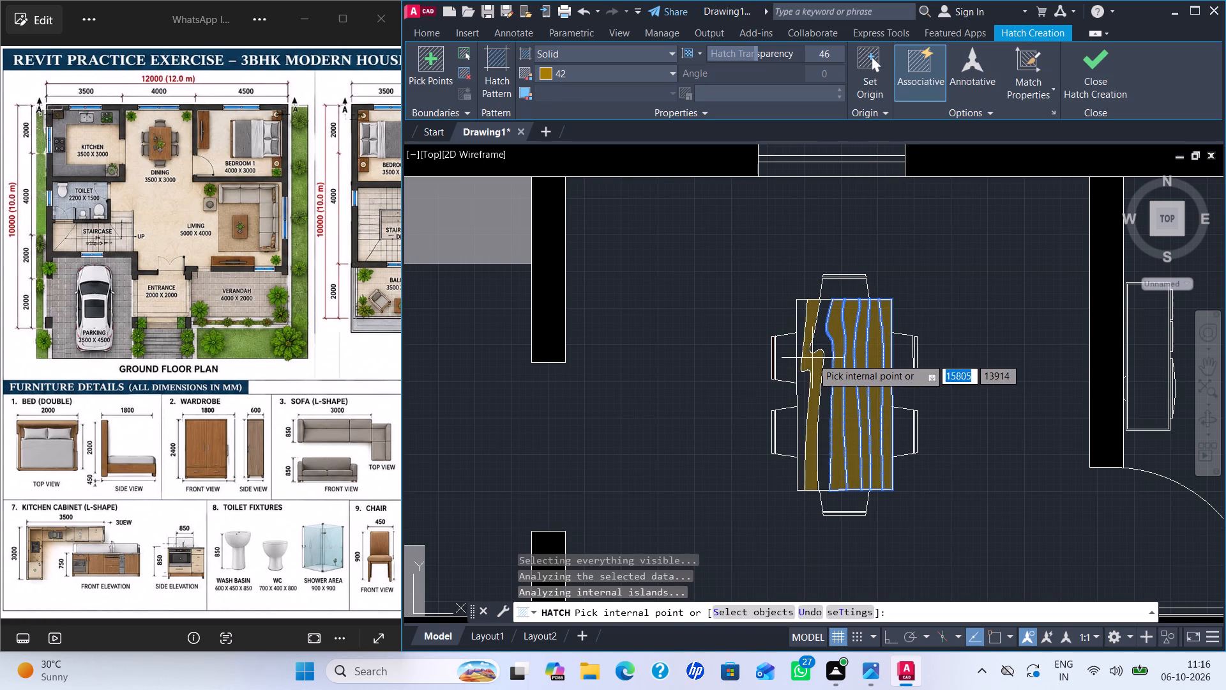
left_click(812, 358)
left_click(828, 346)
left_click(798, 372)
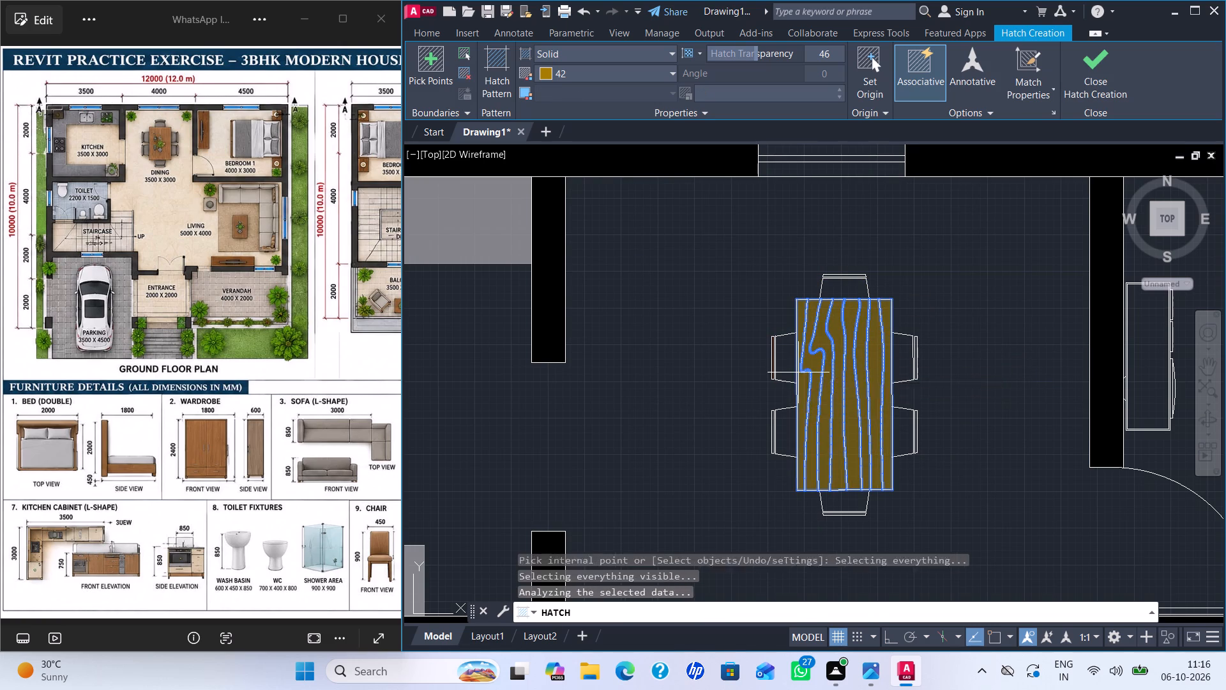
key("Return")
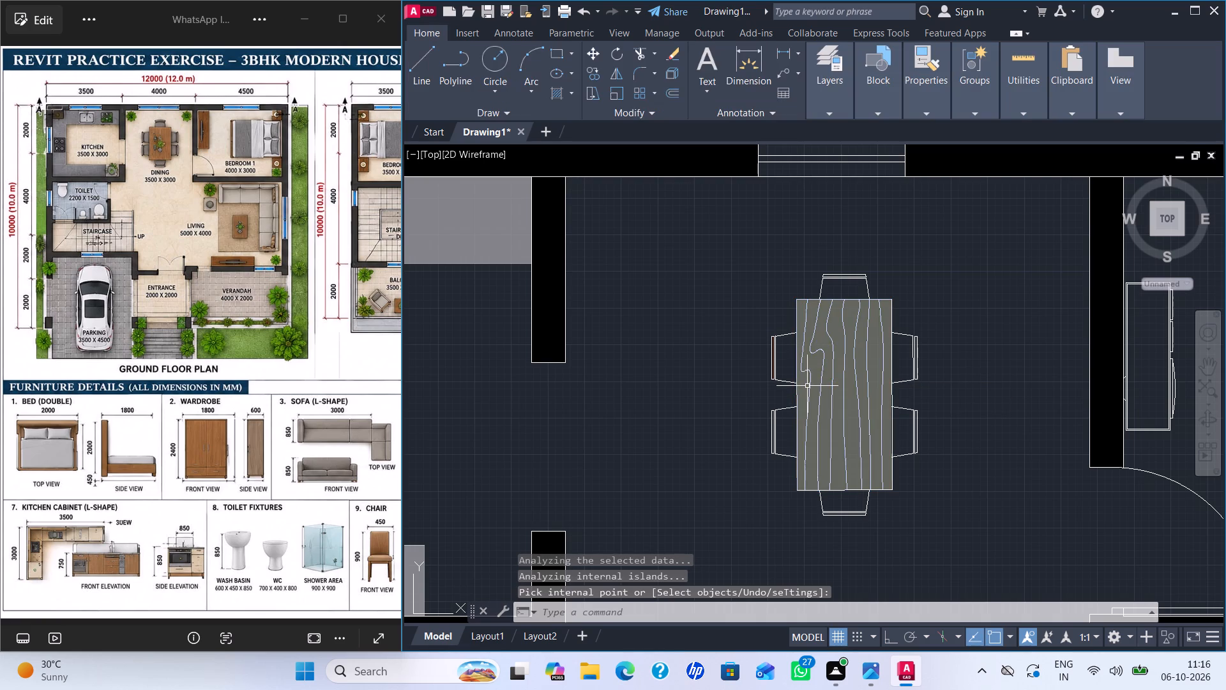
Start a solid hatch in colour 28 and fill the seat and backrest of the top-end dining chair.
key("h")
key("Return")
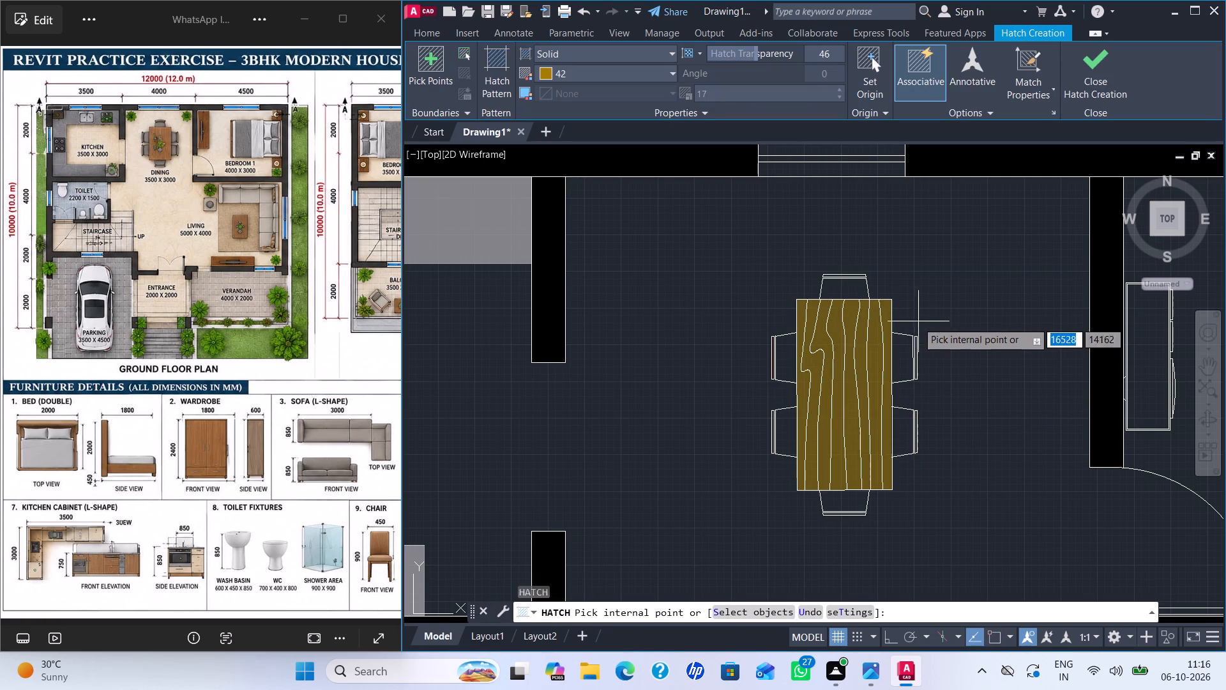
left_click(541, 67)
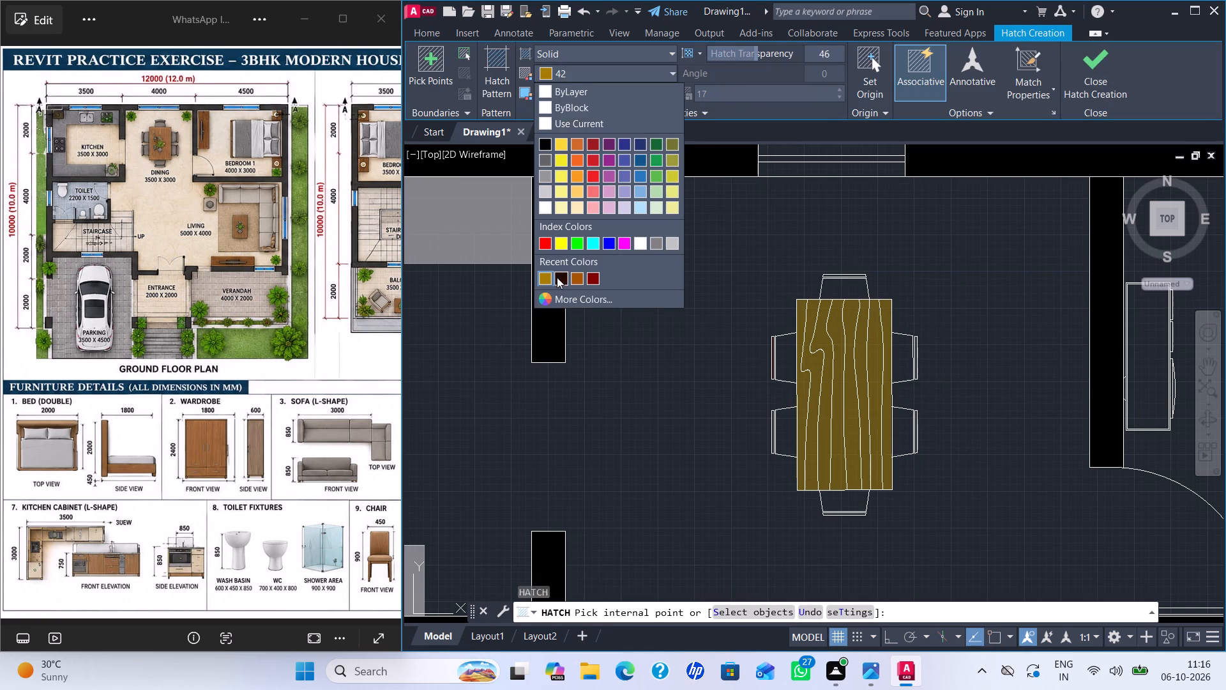
left_click(557, 277)
left_click(847, 291)
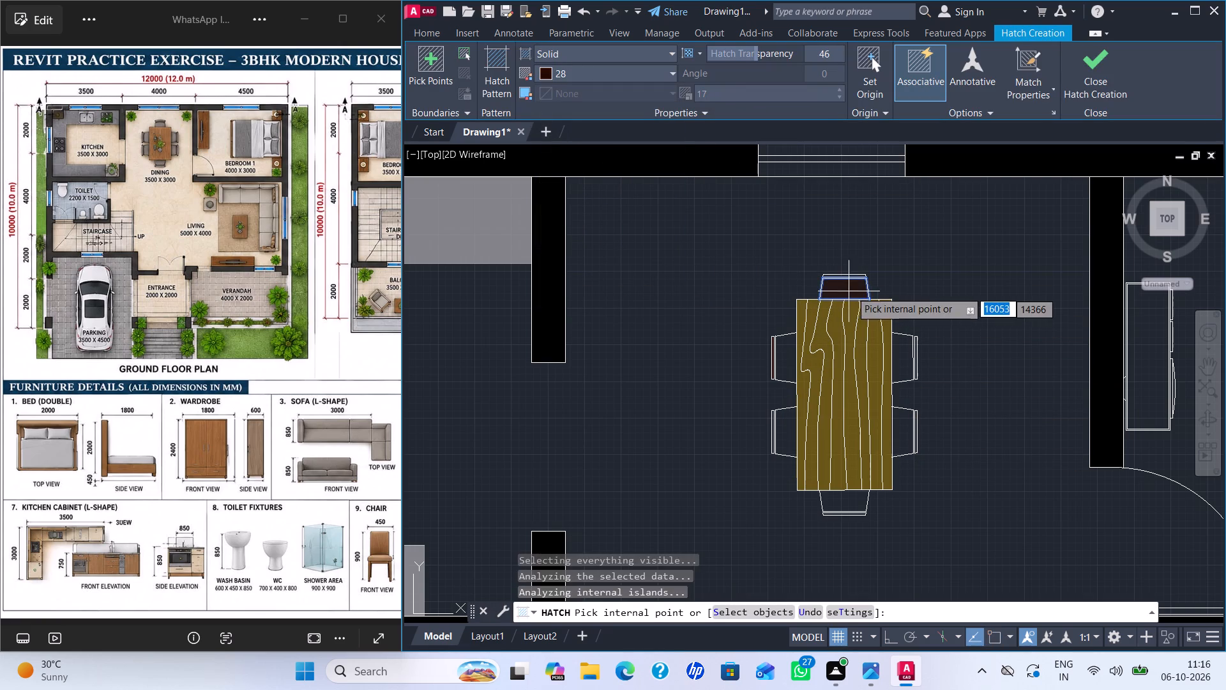
scroll(851, 291, "up", 3)
left_click(845, 227)
scroll(907, 344, "down", 2)
scroll(1009, 487, "down", 1)
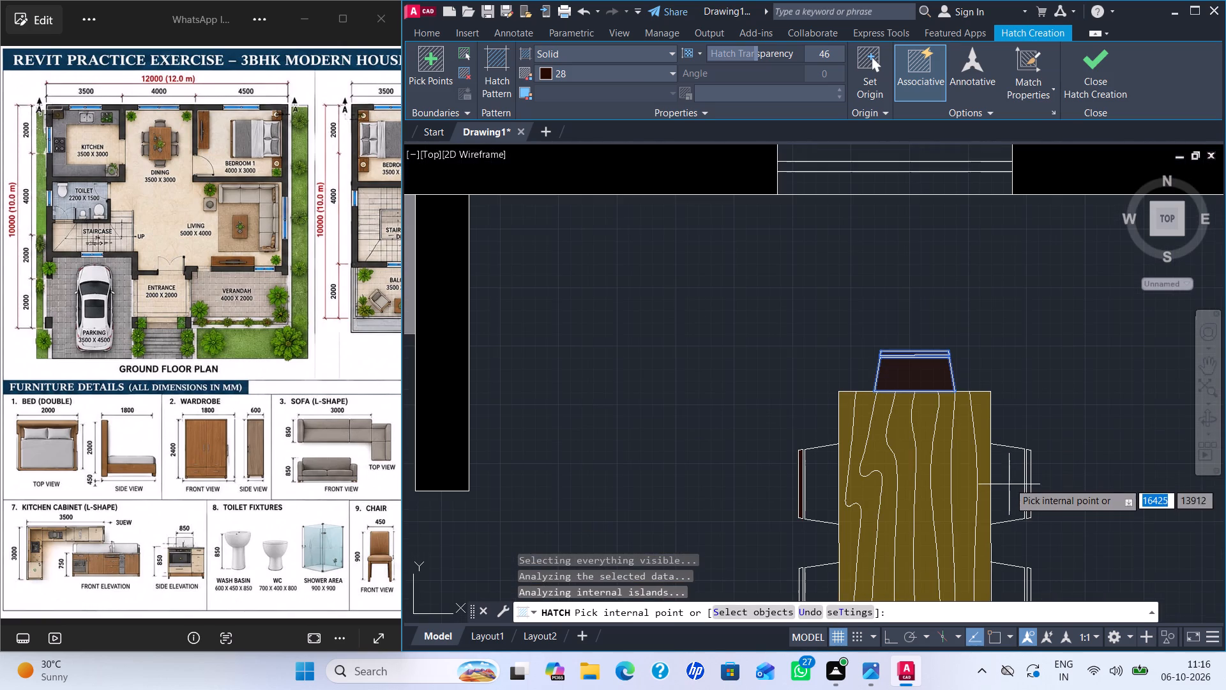
Add the seats and backrests of the two chairs on the table's right side to the colour 28 hatch.
left_click(999, 471)
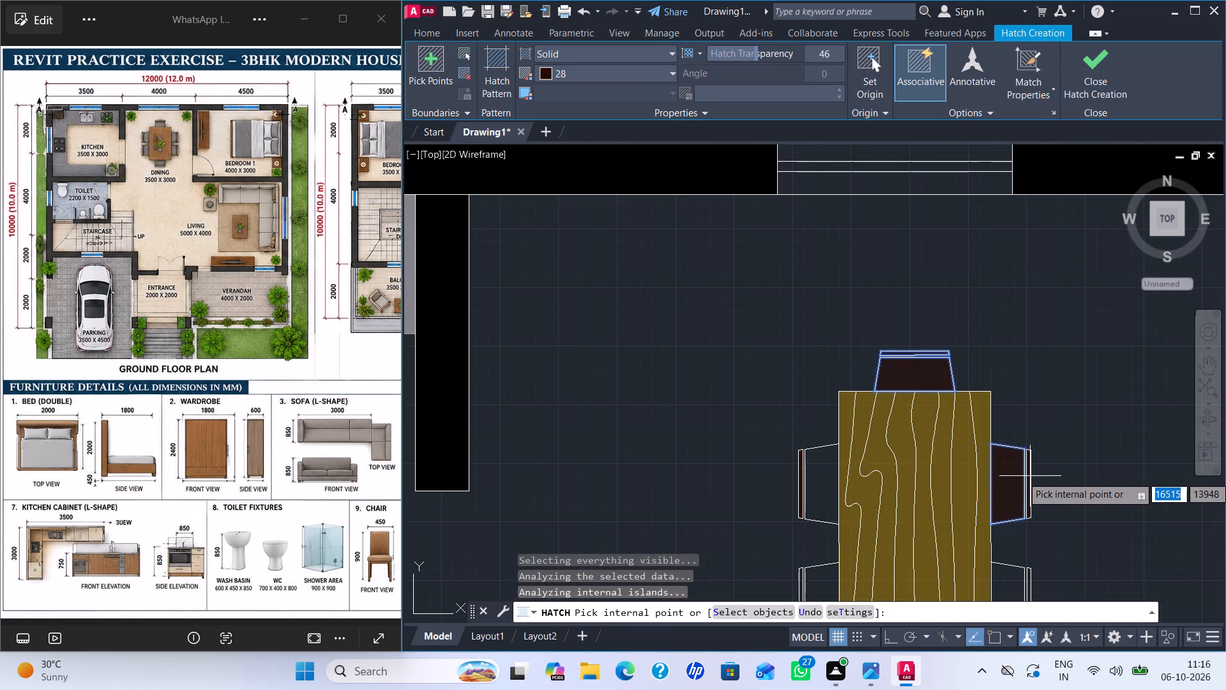
left_click(1029, 476)
scroll(1047, 499, "down", 1)
middle_click_drag(1025, 413, 999, 293)
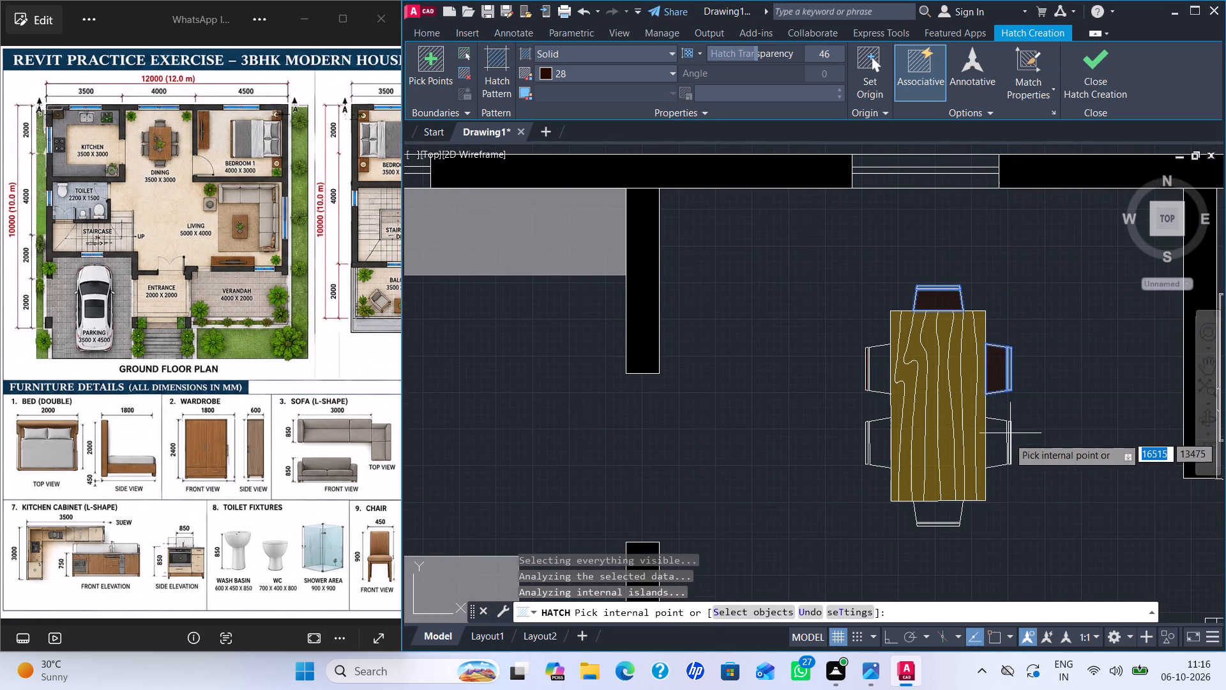
scroll(980, 466, "up", 3)
left_click(1073, 401)
left_click(1103, 387)
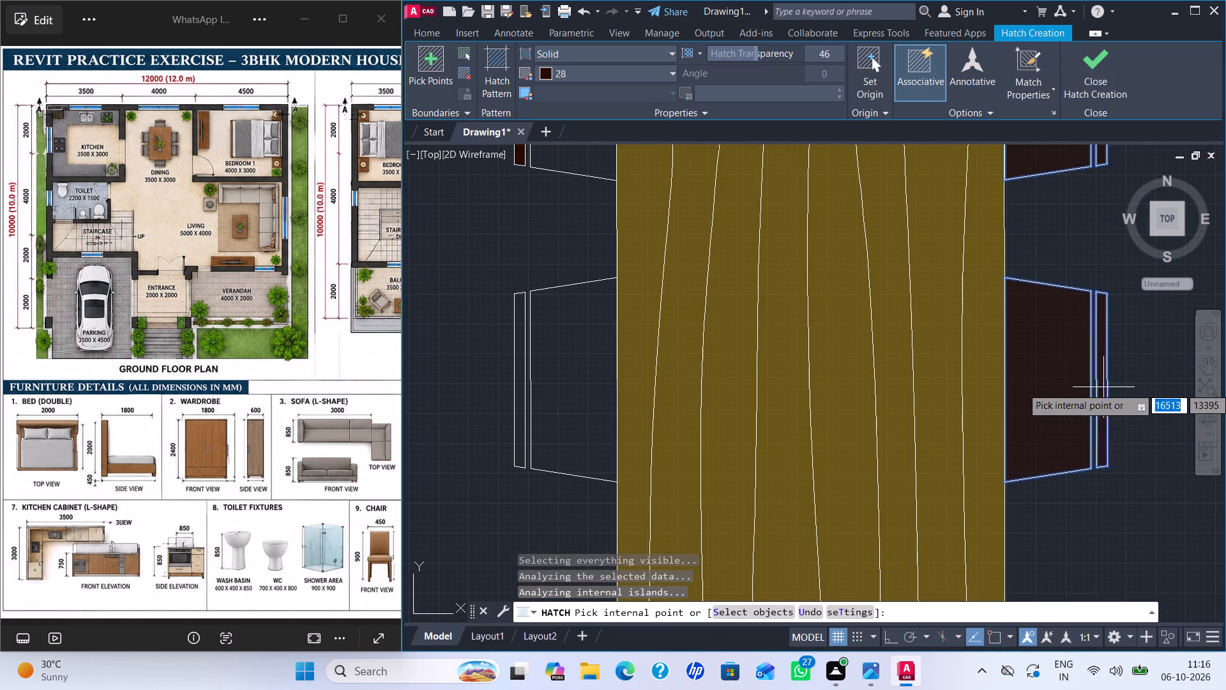
Fill the bottom-end chair, the lower left chair and the upper left chair's seat, completing the colour 28 hatch.
scroll(1087, 489, "down", 2)
middle_click_drag(1085, 499, 1045, 355)
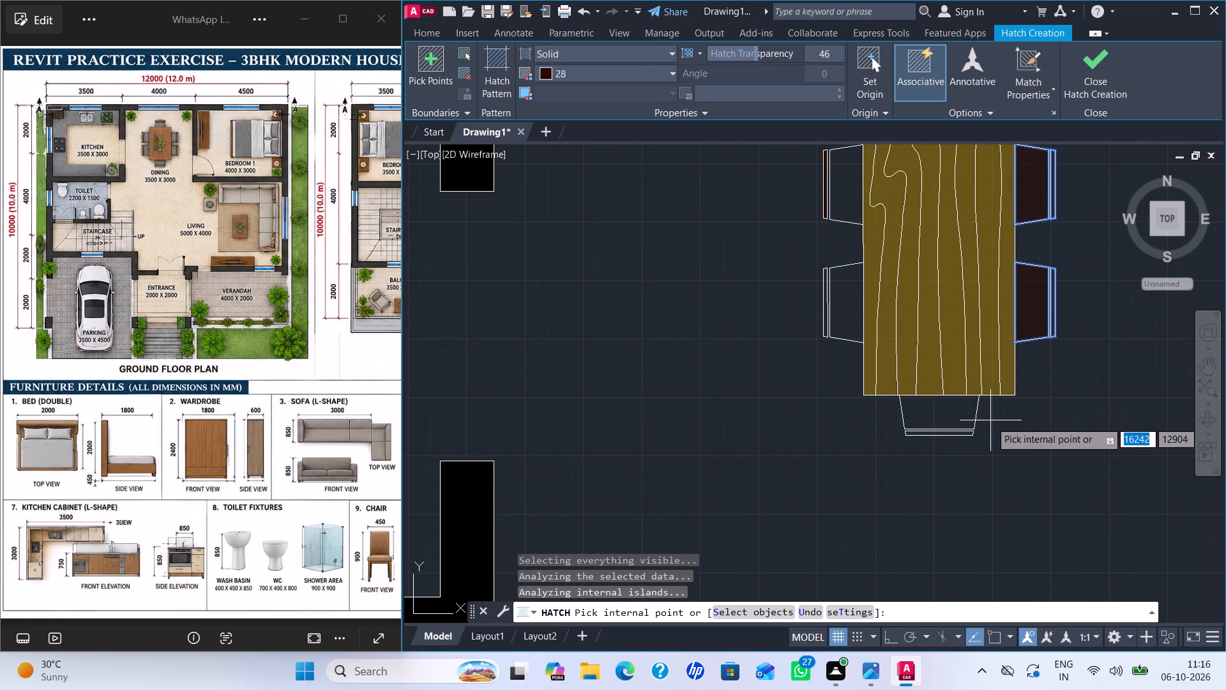
left_click(942, 411)
left_click(942, 434)
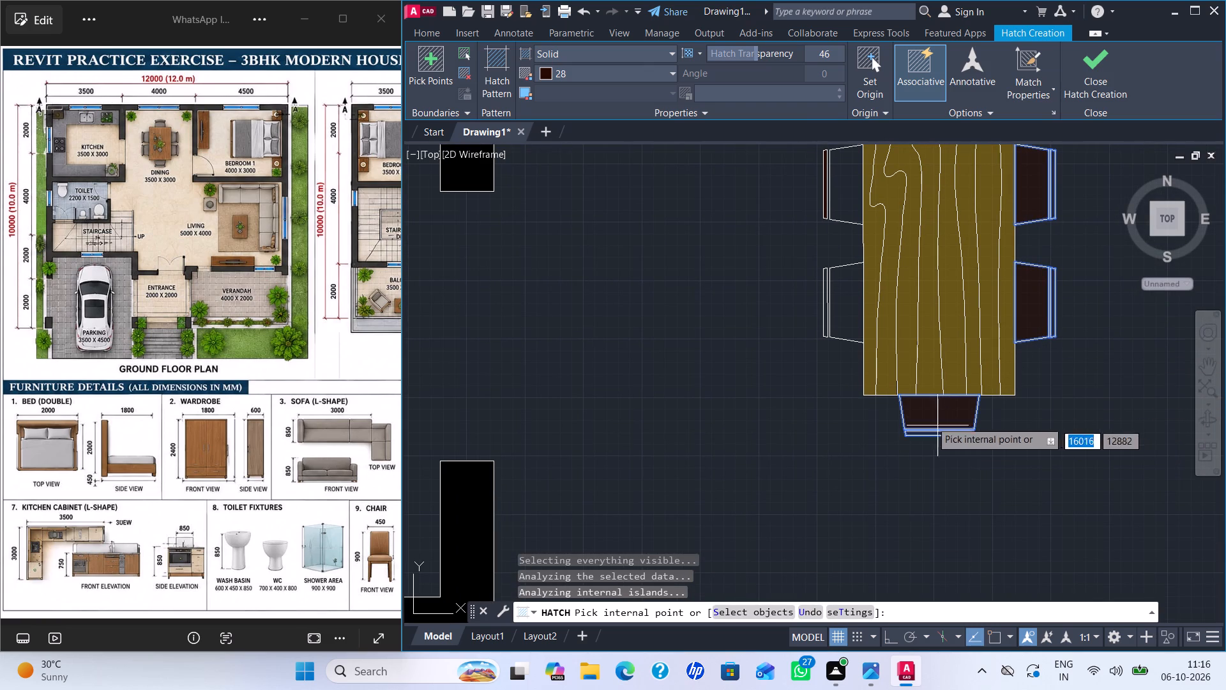
left_click(851, 287)
scroll(815, 303, "up", 4)
left_click(838, 294)
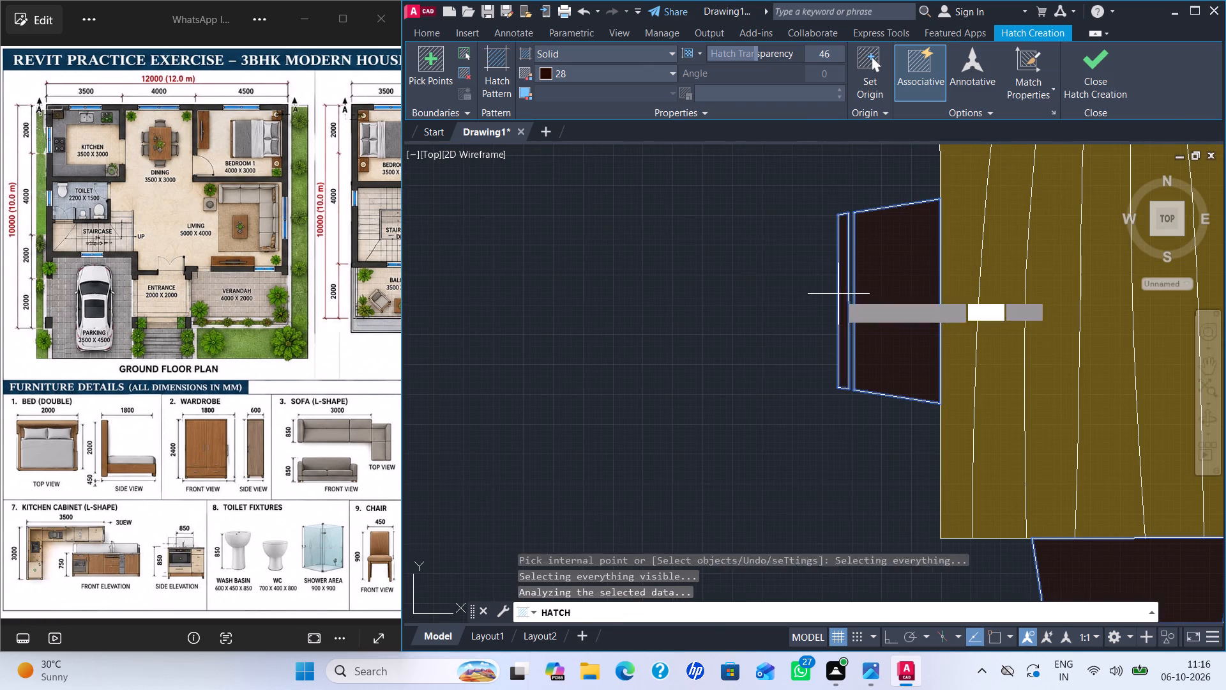
scroll(791, 255, "down", 3)
middle_click_drag(741, 209, 702, 408)
scroll(792, 348, "up", 3)
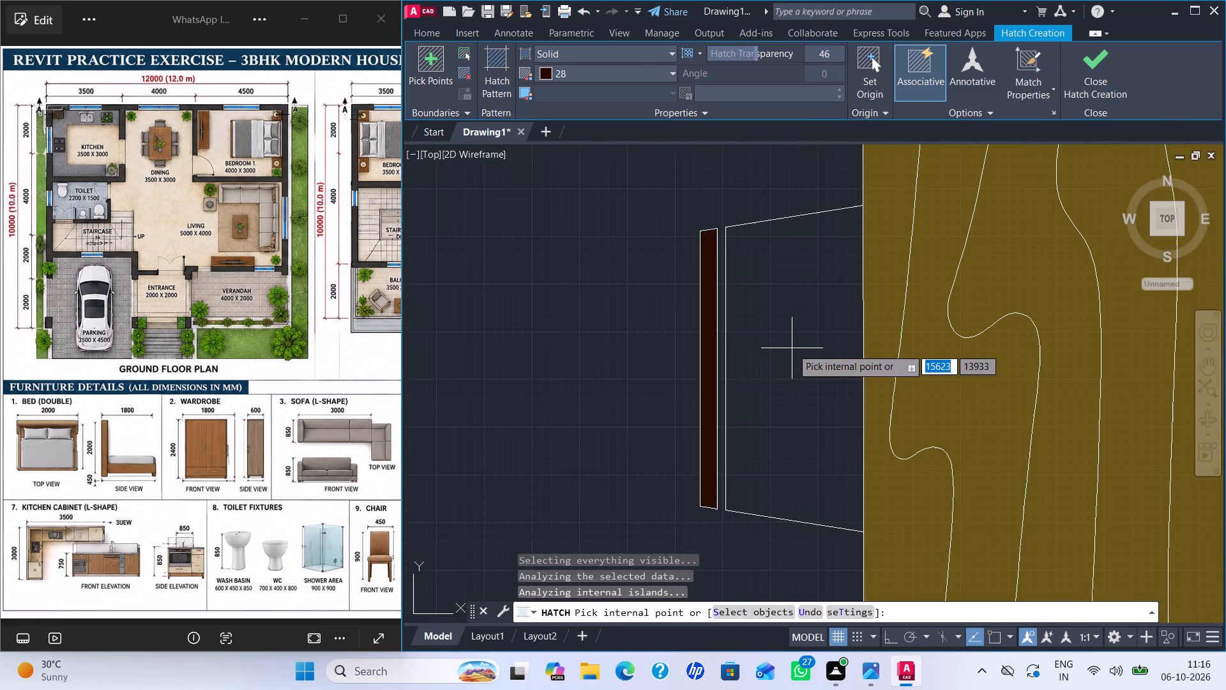
left_click(791, 347)
key("Return")
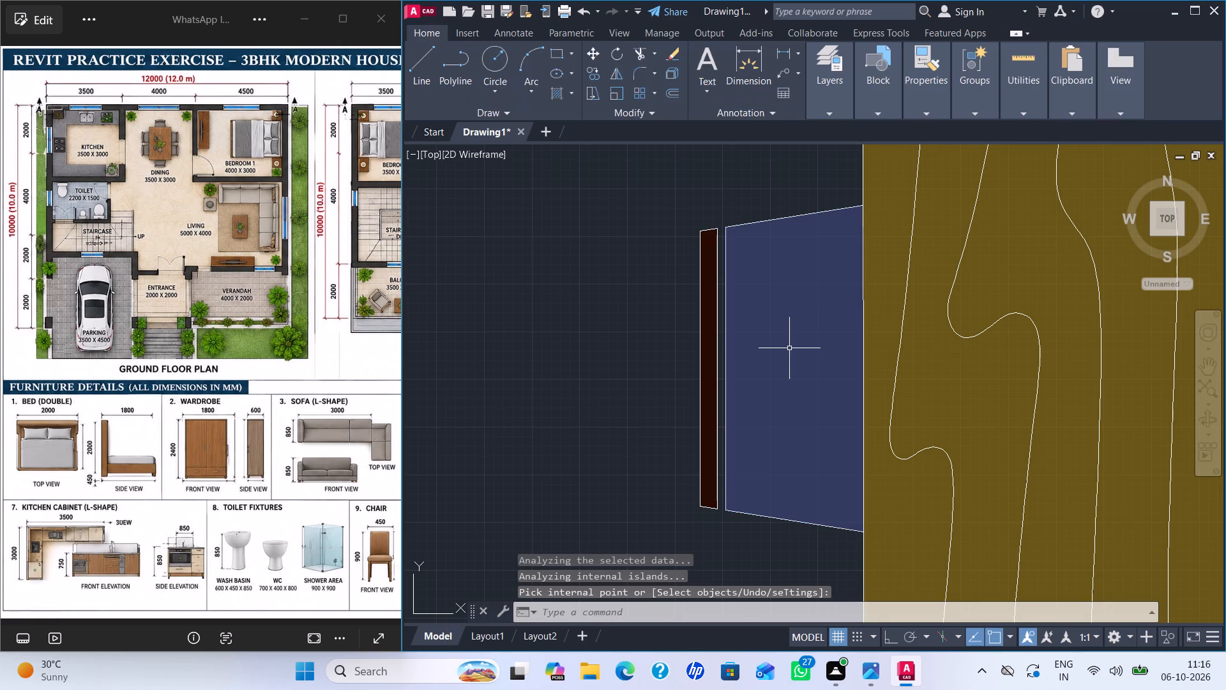
Review the coloured dining set close up and within the whole ground floor plan.
scroll(789, 351, "down", 3)
scroll(805, 384, "up", 4)
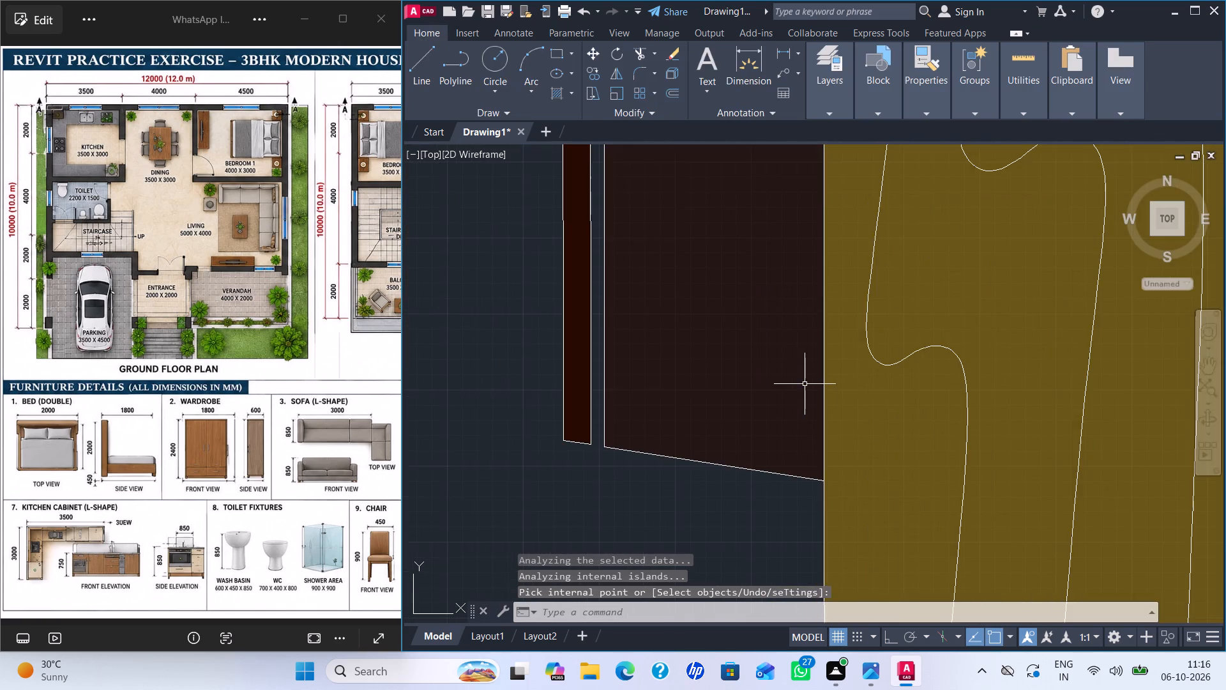
scroll(803, 383, "down", 5)
scroll(1013, 488, "down", 2)
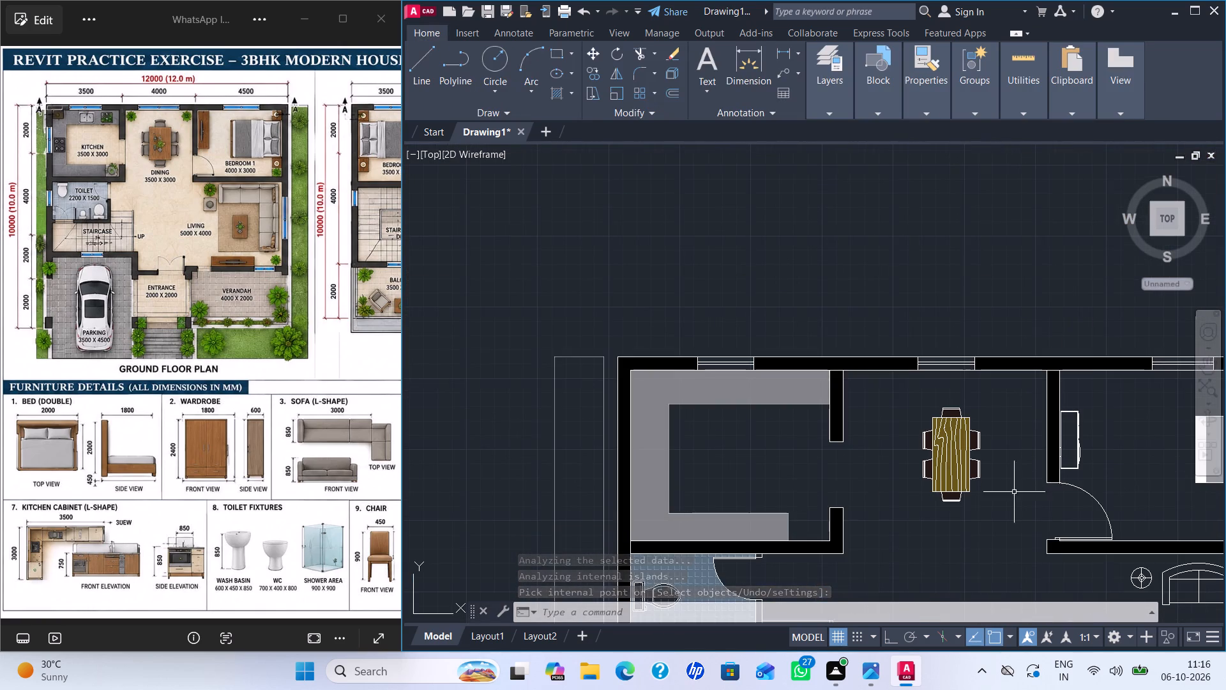
middle_click_drag(1014, 471, 1012, 266)
scroll(1000, 289, "down", 2)
scroll(978, 383, "up", 1)
middle_click_drag(995, 343, 858, 400)
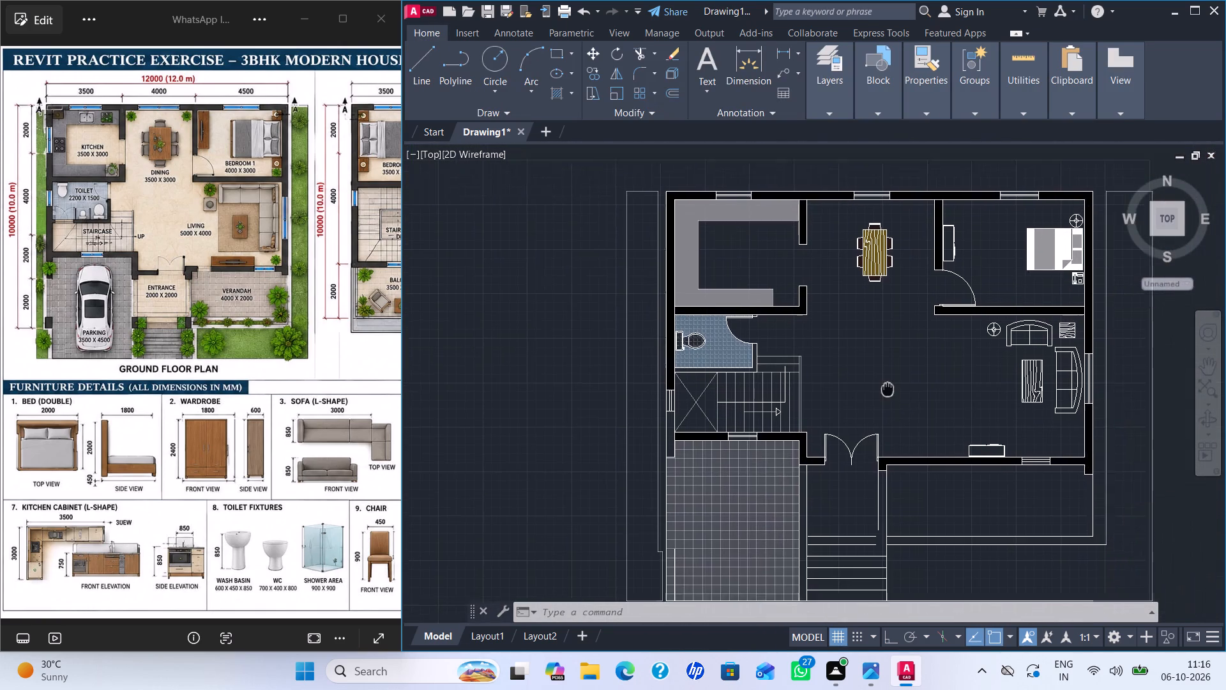
middle_click_drag(858, 400, 823, 358)
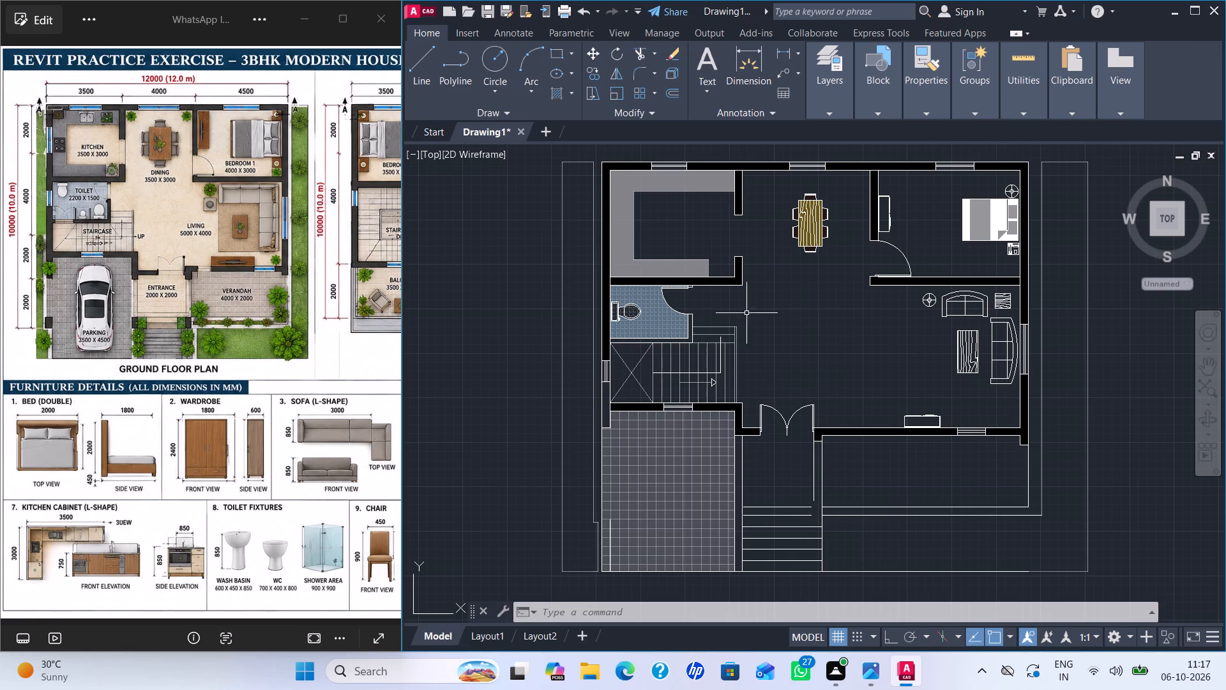
Hatch the wood-grain strips of the living room coffee table with solid colour 42.
middle_click_drag(879, 334, 674, 303)
scroll(768, 272, "up", 2)
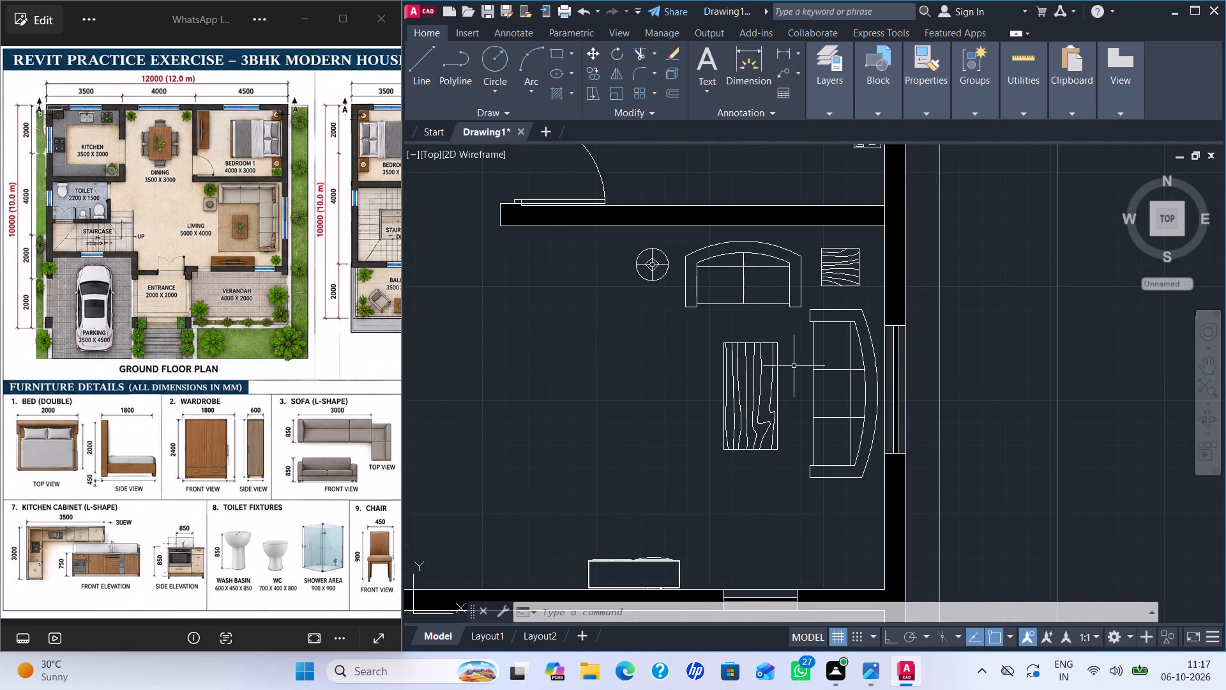
scroll(789, 364, "down", 2)
scroll(674, 329, "up", 3)
scroll(662, 321, "down", 3)
scroll(659, 322, "up", 2)
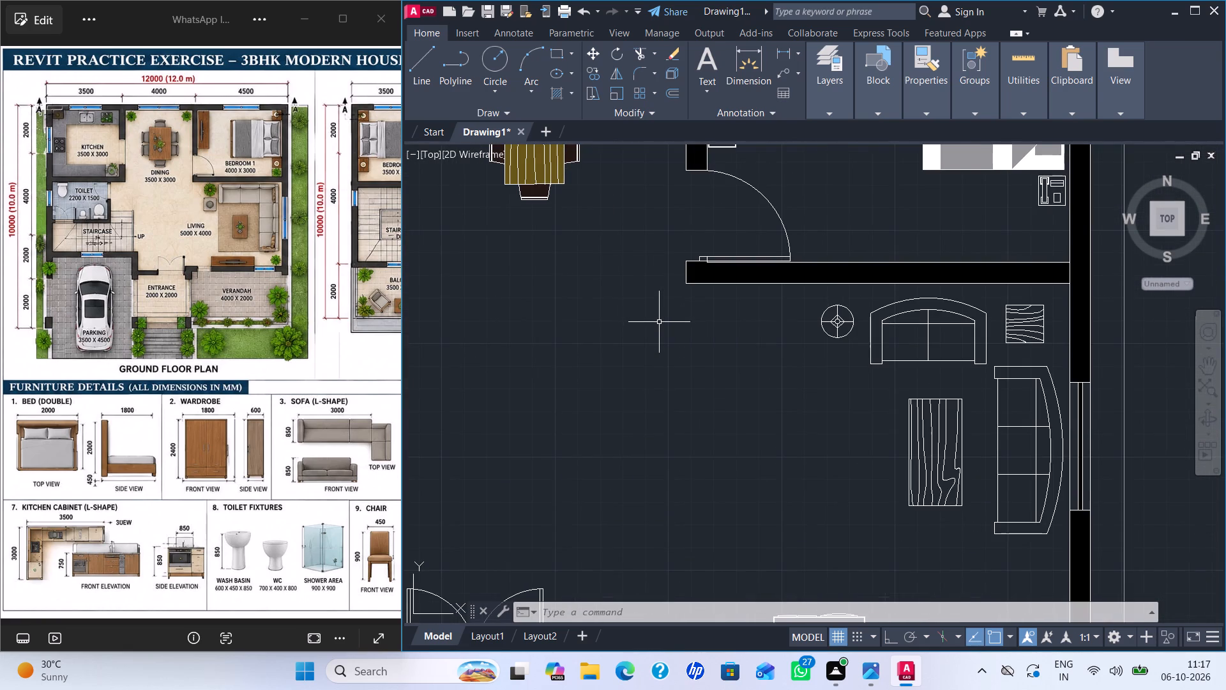
middle_click_drag(658, 330, 574, 330)
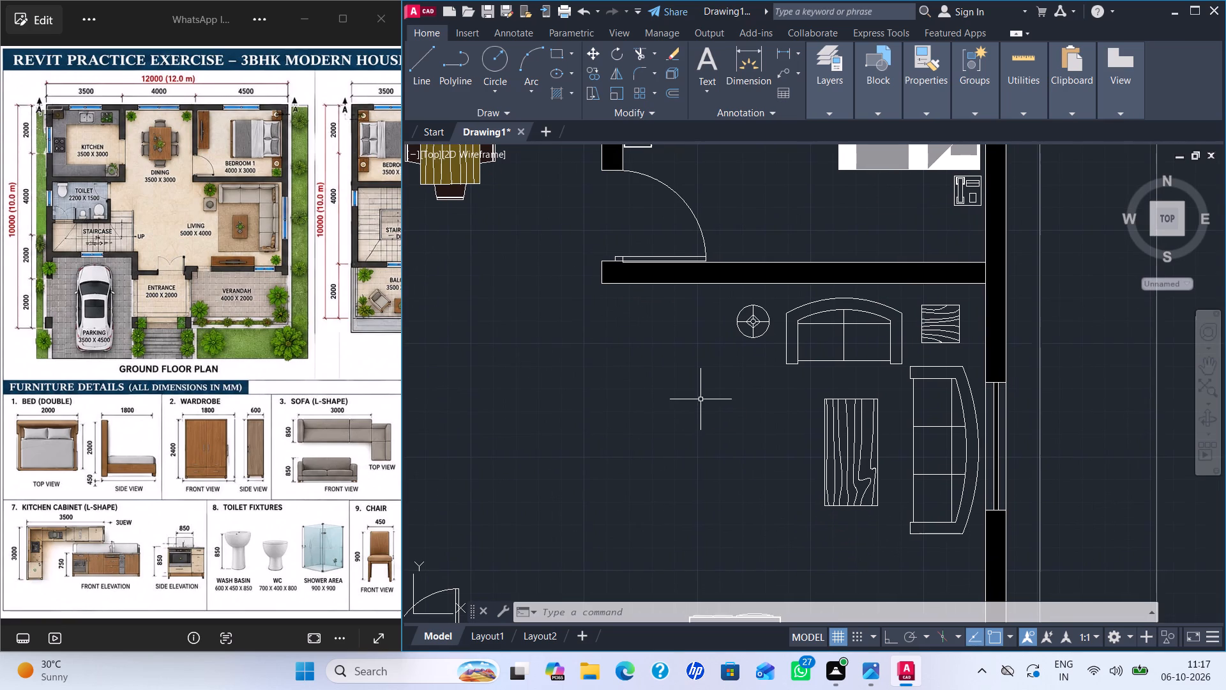
key("h")
key("Return")
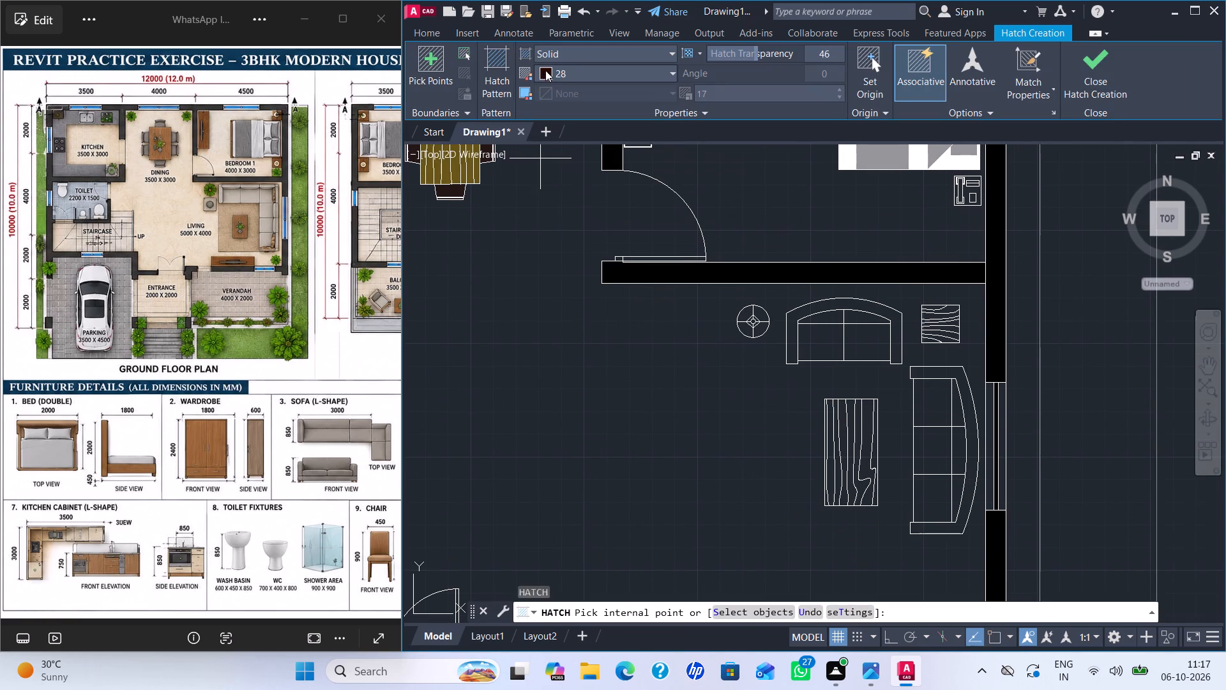
left_click(546, 70)
left_click(547, 277)
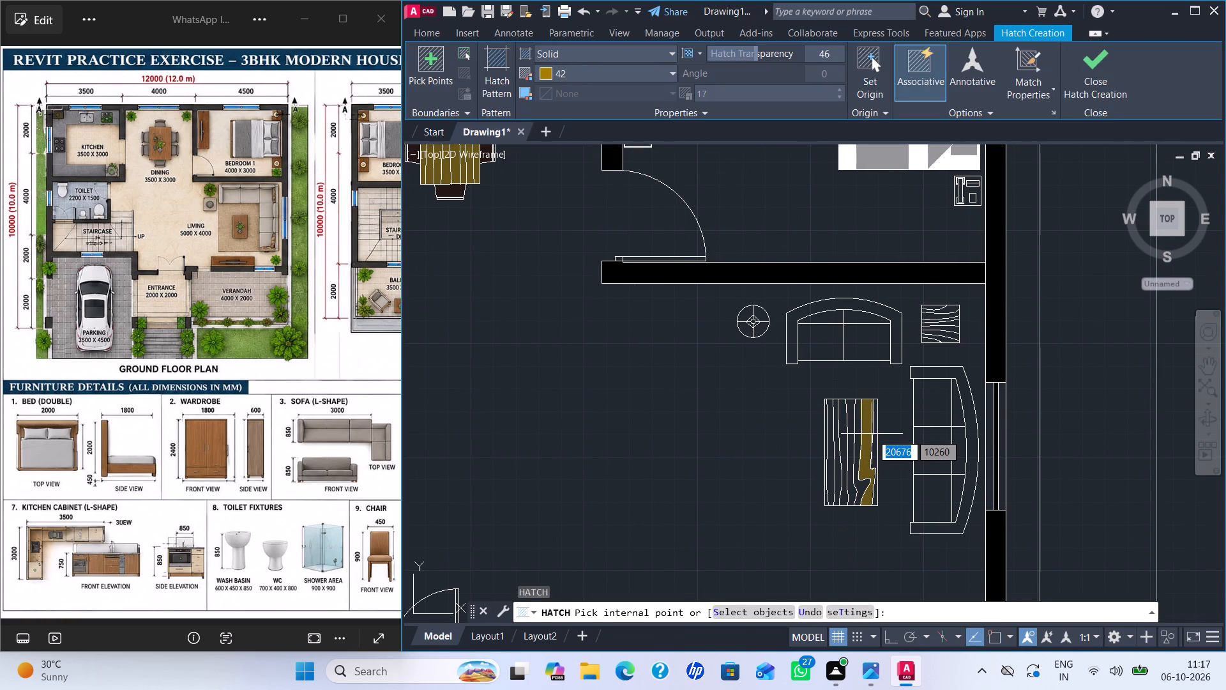
left_click(876, 435)
left_click(870, 438)
left_click(856, 444)
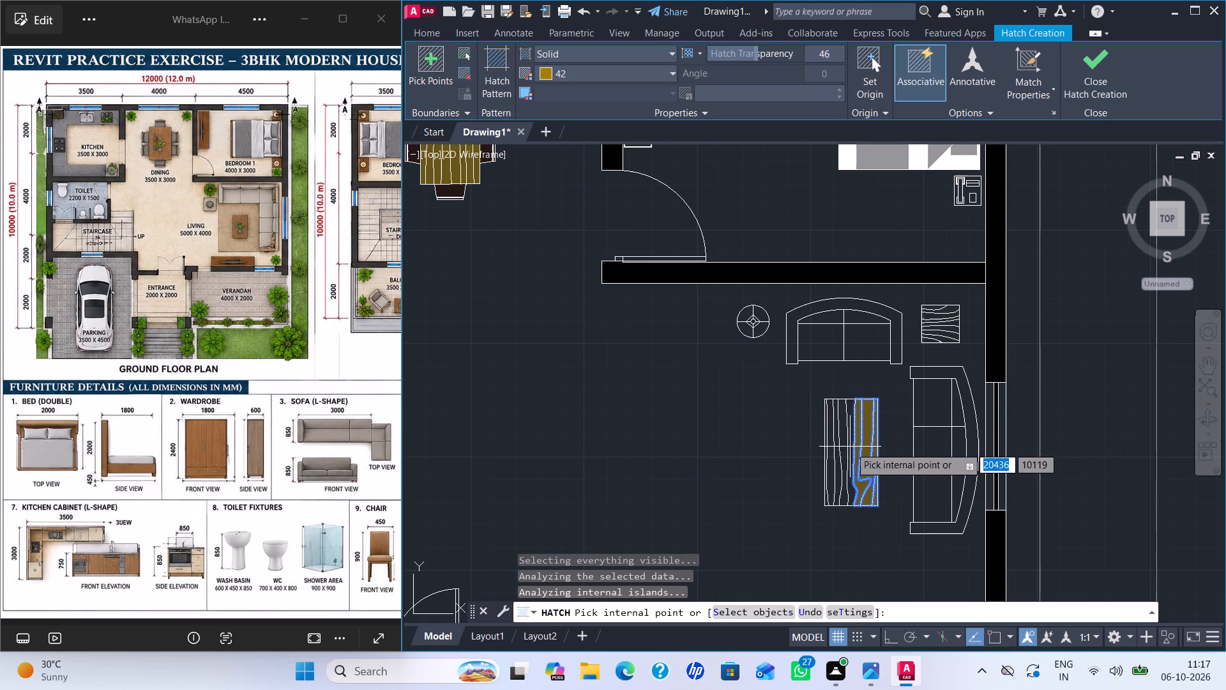
left_click(850, 447)
left_click(842, 449)
left_click(836, 450)
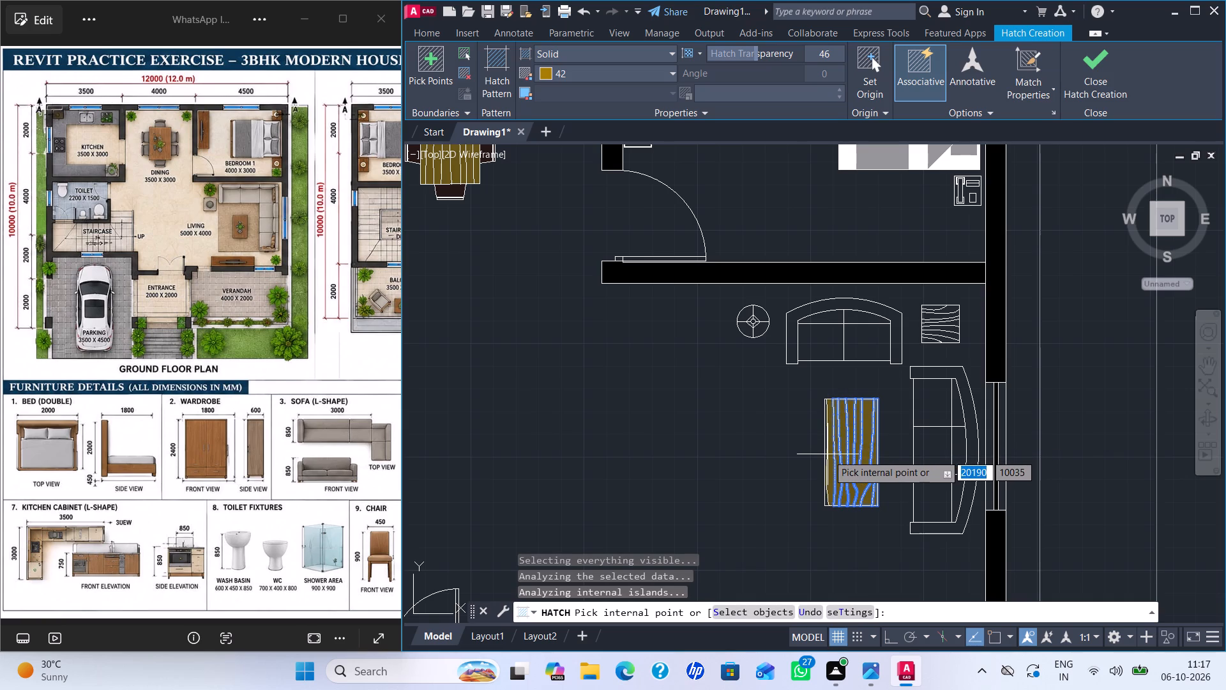
left_click(828, 454)
scroll(830, 454, "up", 2)
left_click(821, 450)
scroll(888, 458, "down", 3)
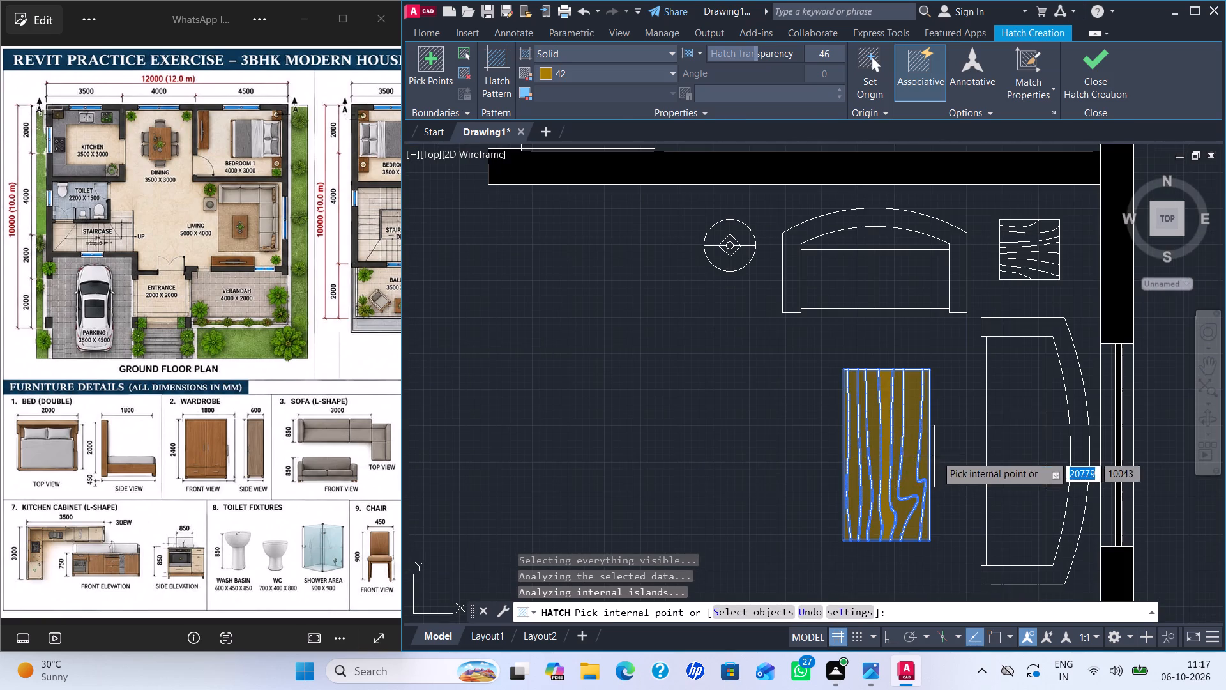
Hatch all wood-grain strips of the square living room side table with solid colour 42.
scroll(941, 454, "down", 1)
scroll(1004, 323, "up", 4)
left_click(960, 234)
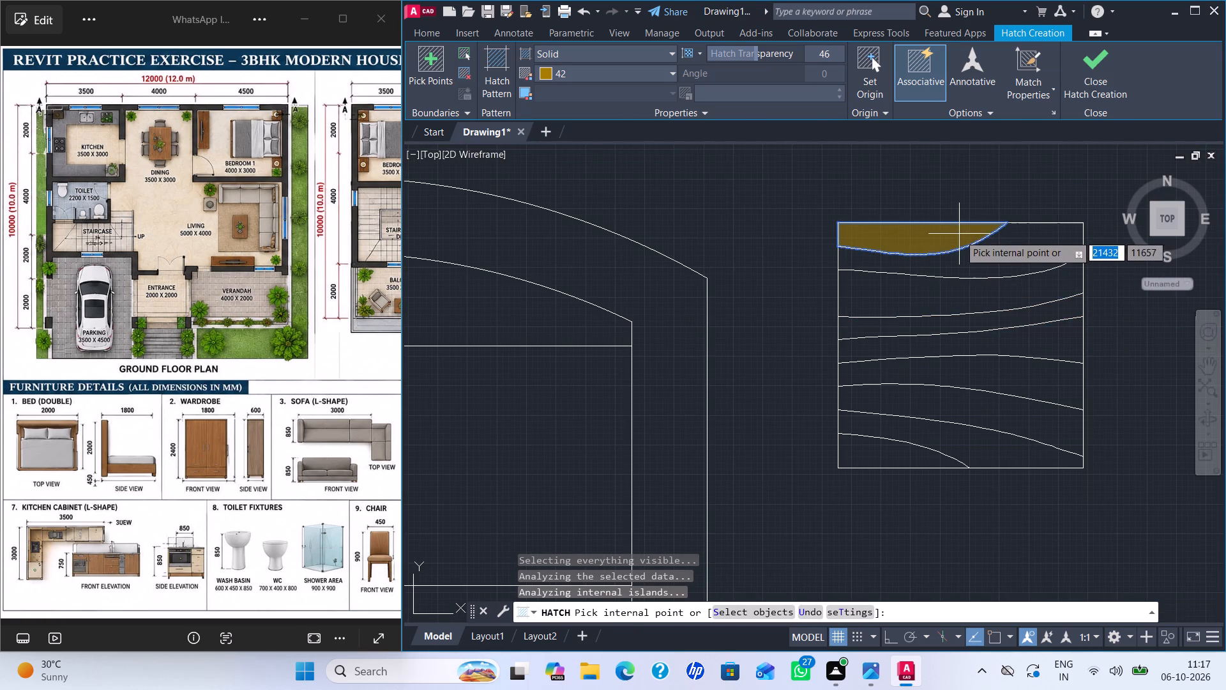
left_click(984, 263)
left_click(980, 300)
left_click(981, 332)
left_click(981, 350)
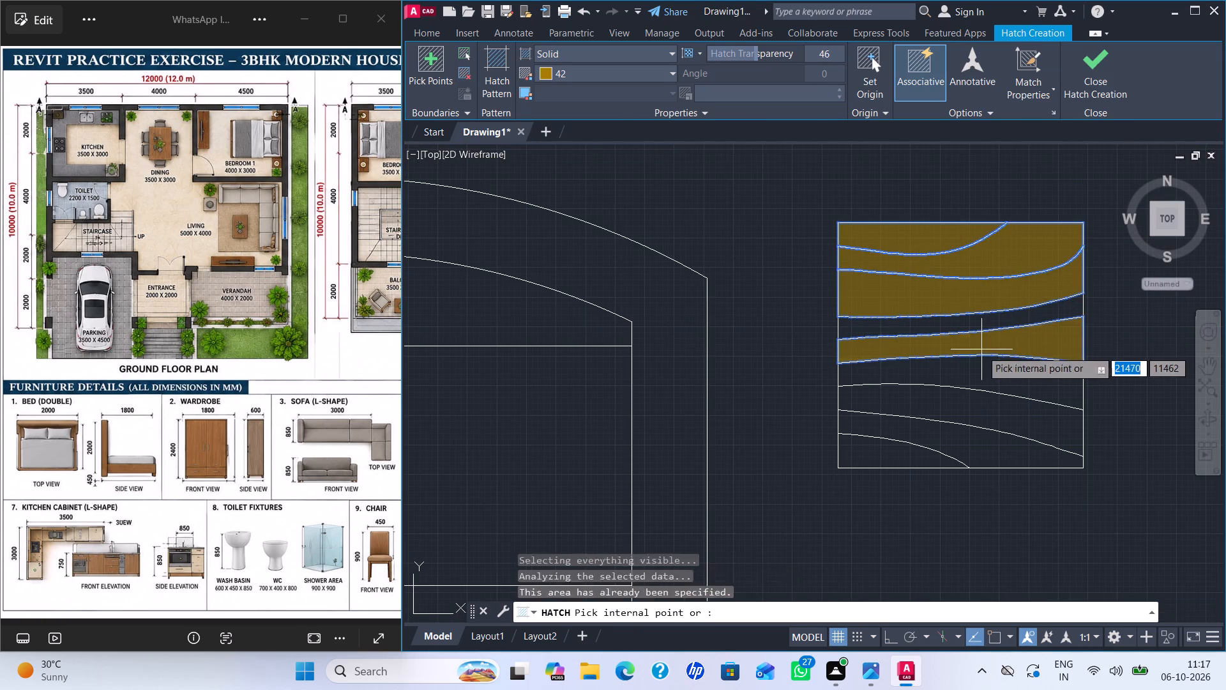
left_click(980, 371)
left_click(976, 325)
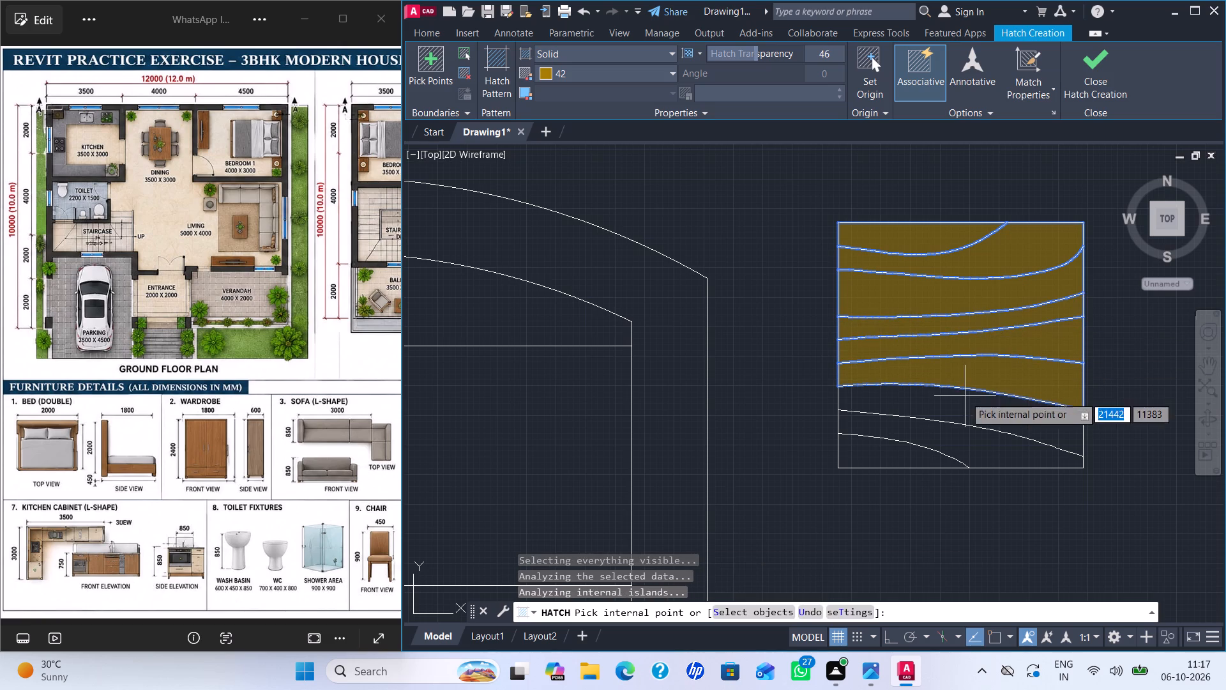
left_click(965, 396)
left_click(953, 426)
left_click(870, 451)
key("Return")
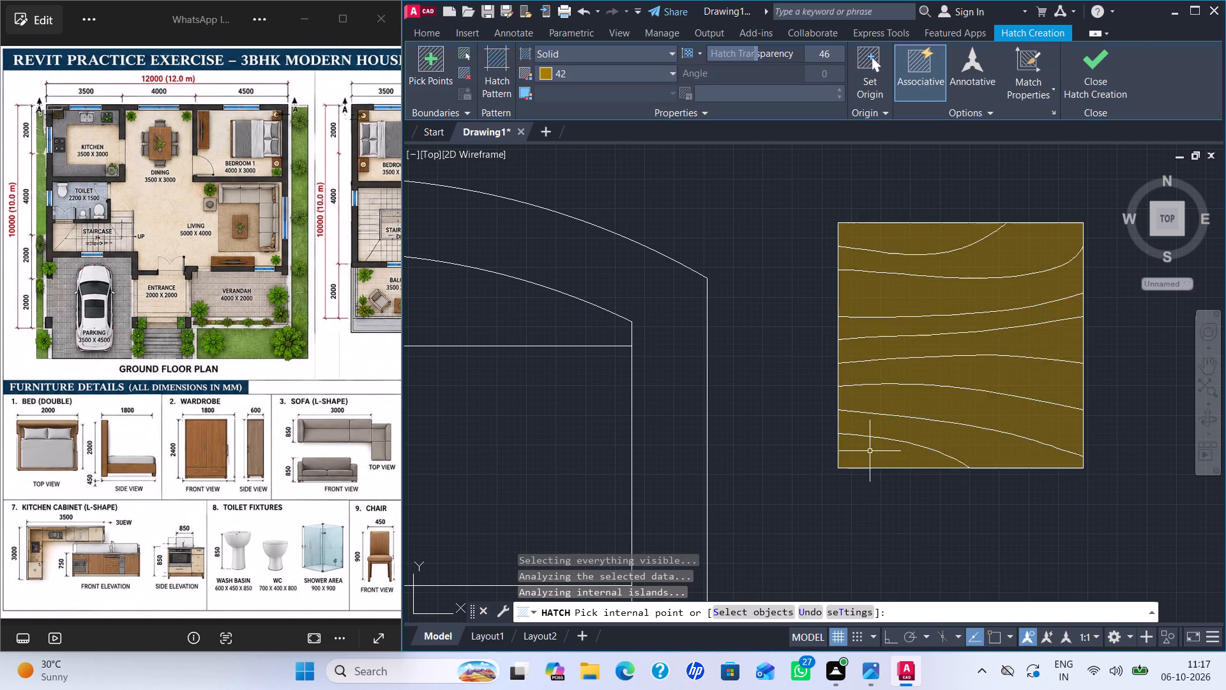
Hatch the seats, back cushions and frame of the three-seat living room sofa with solid colour 61 and transparency 0.
scroll(900, 464, "down", 5)
scroll(960, 474, "down", 1)
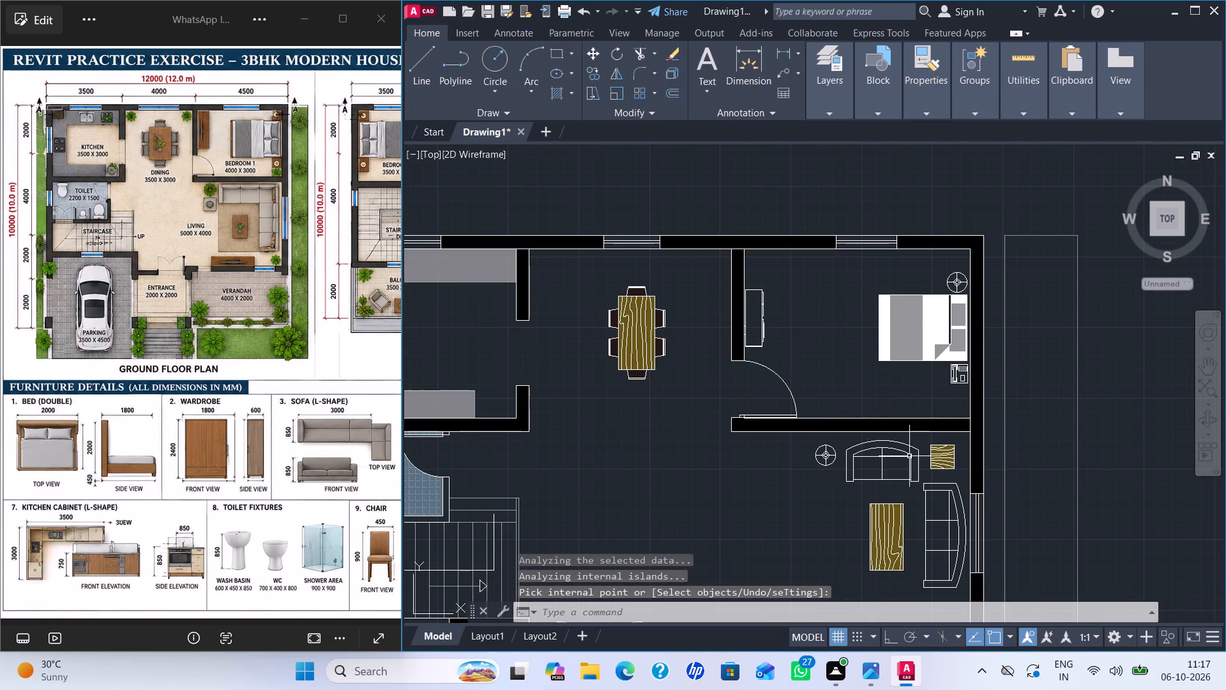
scroll(857, 472, "up", 1)
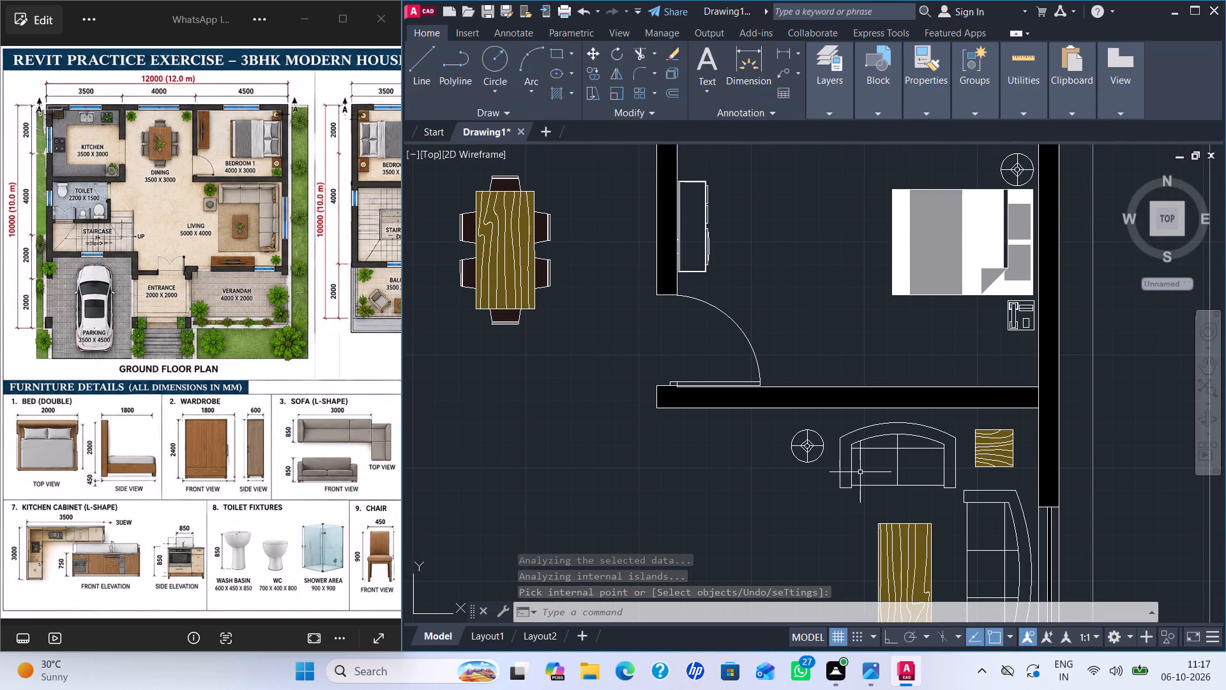
key("h")
key("Return")
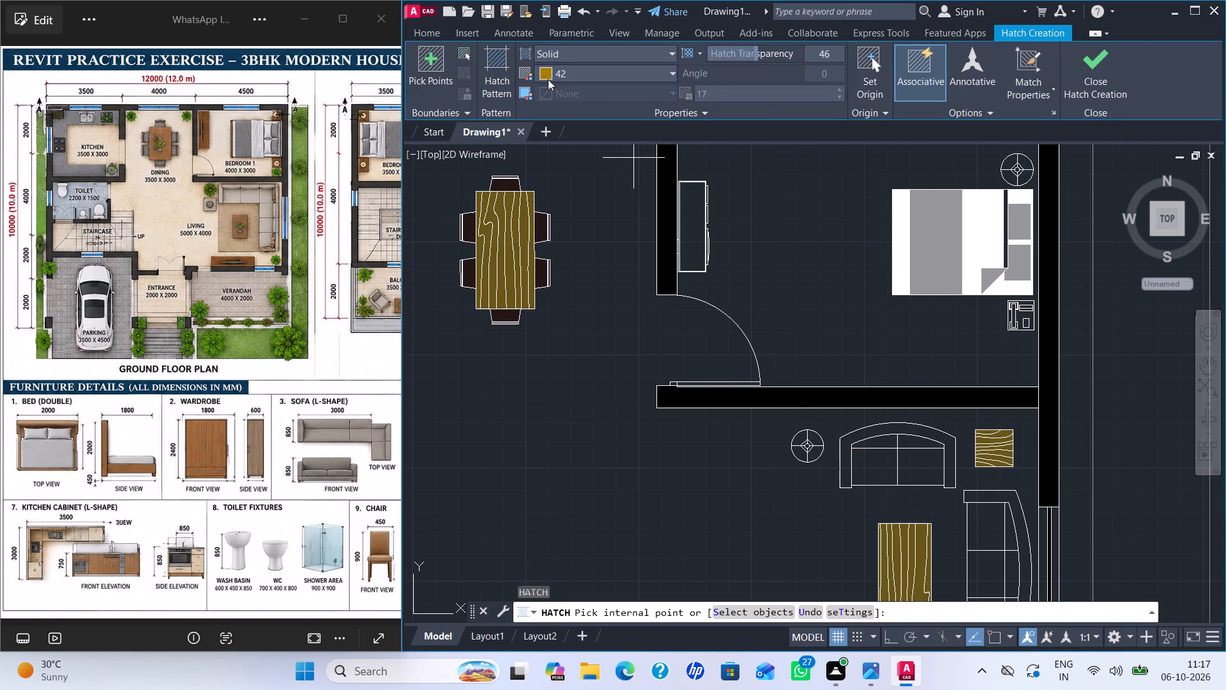
left_click(545, 73)
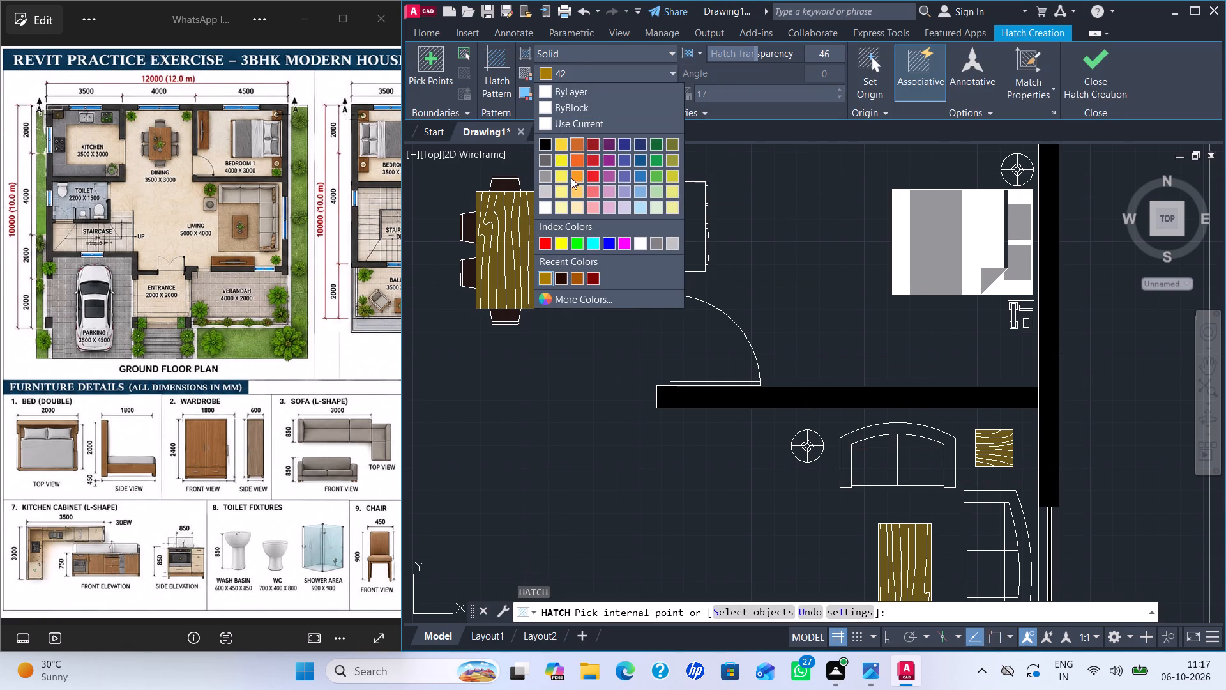
left_click(593, 298)
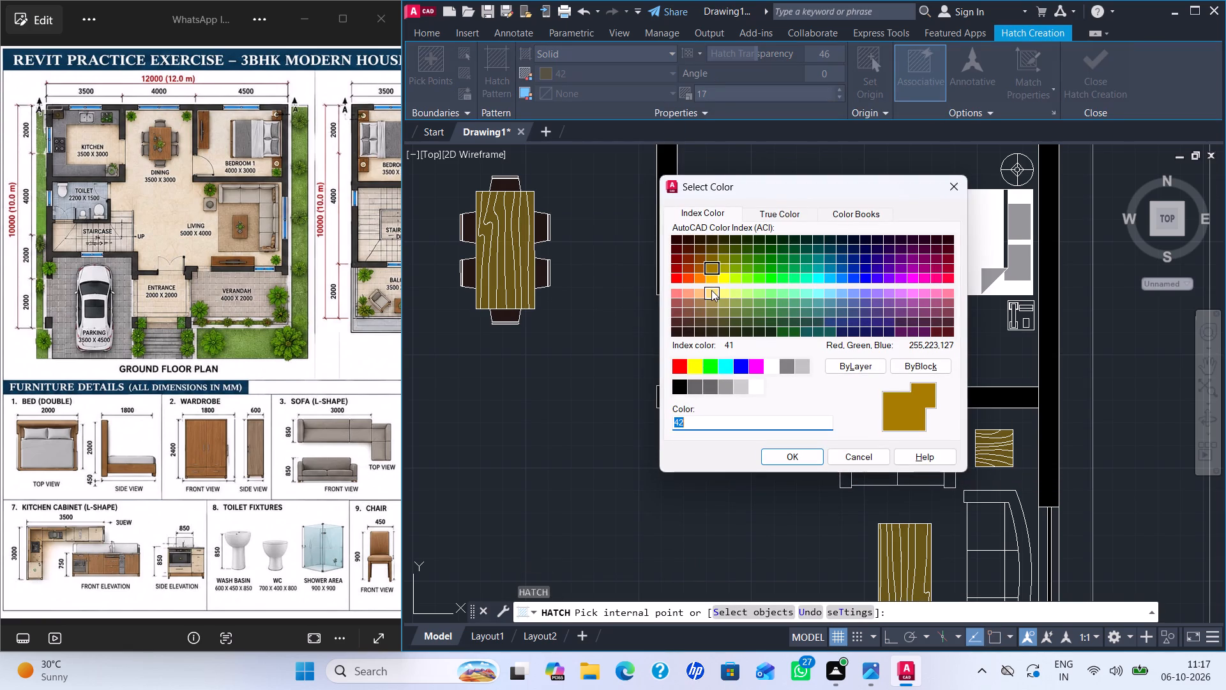
left_click(738, 295)
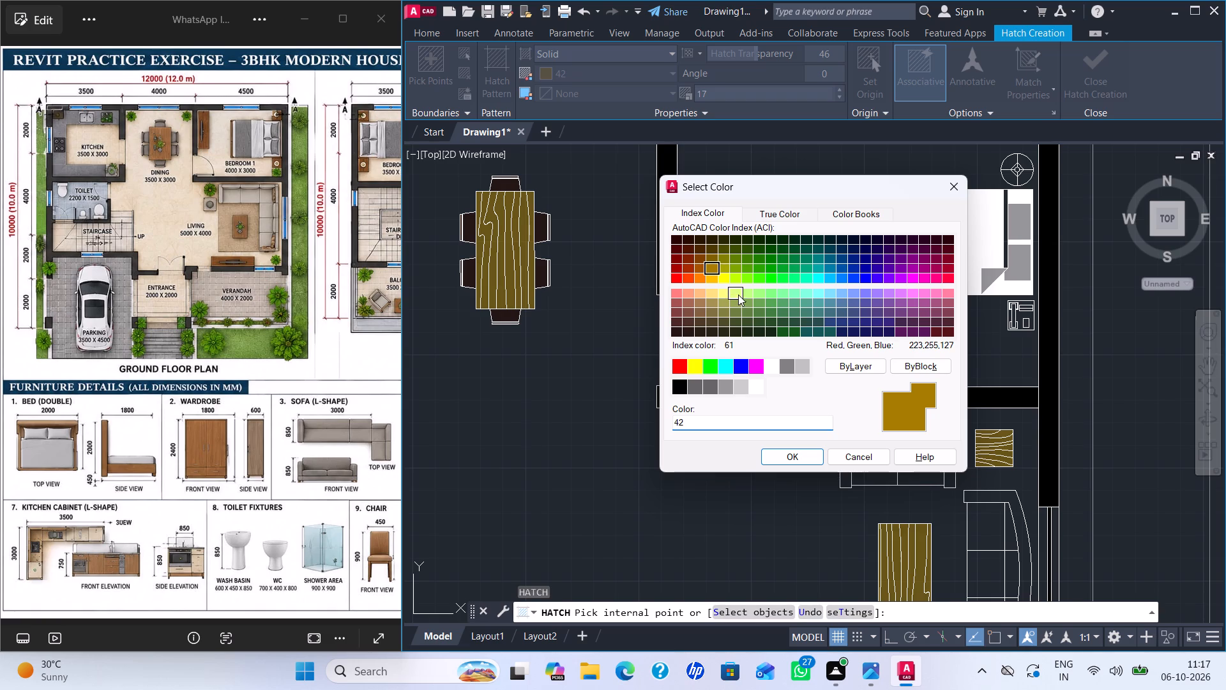
left_click(791, 457)
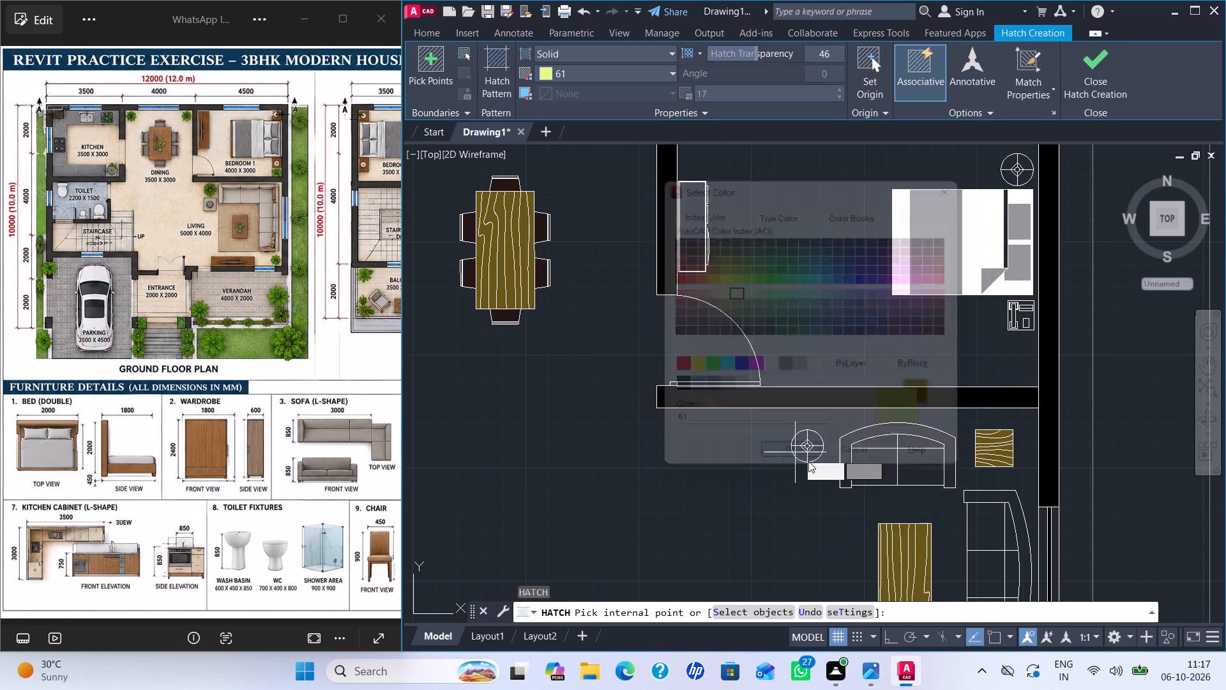
scroll(845, 514, "down", 1)
middle_click_drag(937, 520, 841, 409)
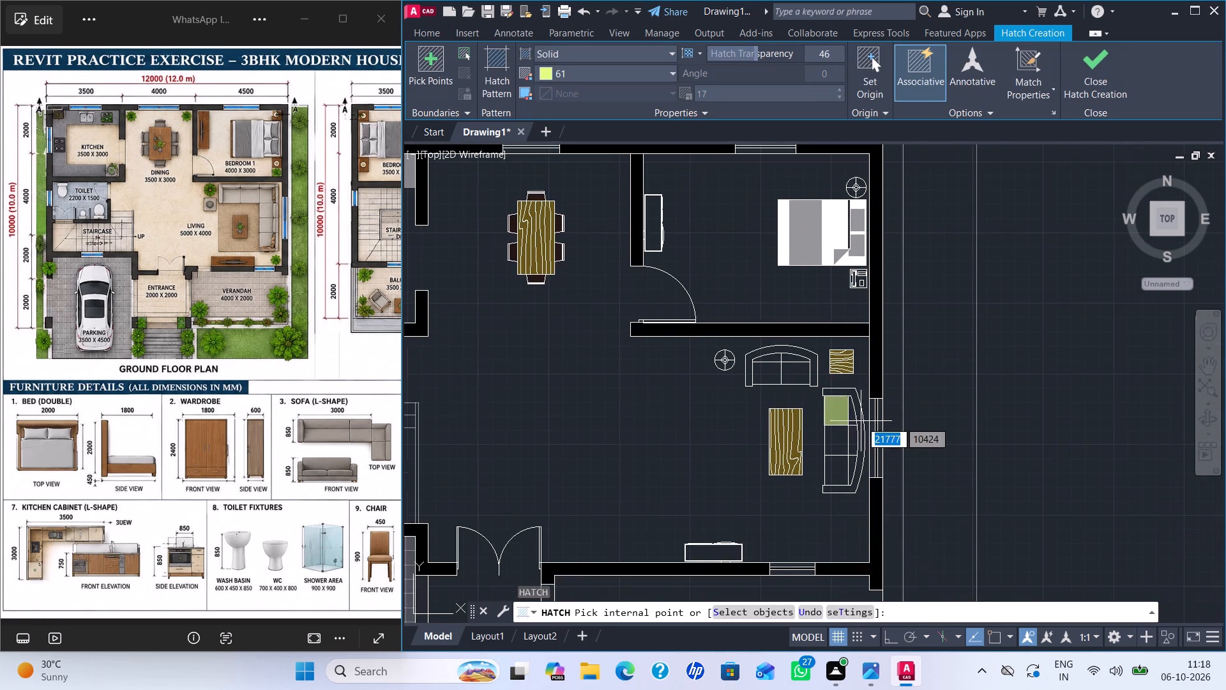
scroll(861, 421, "up", 3)
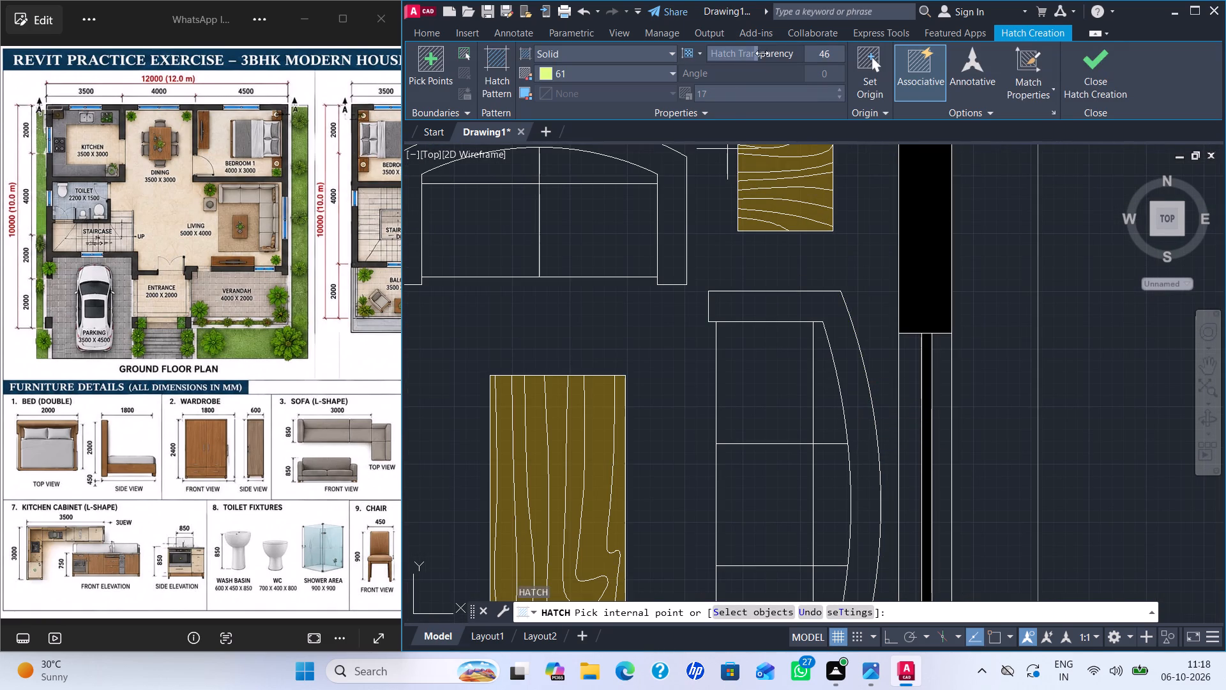
left_click_drag(757, 54, 651, 43)
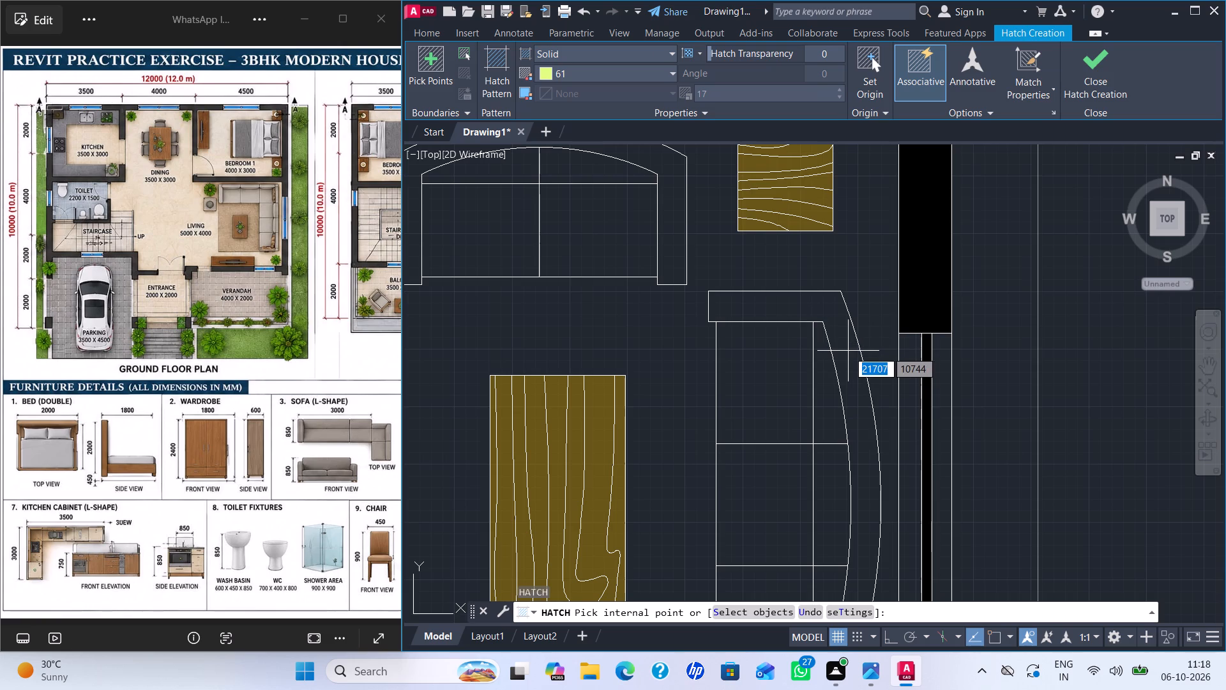
left_click(840, 352)
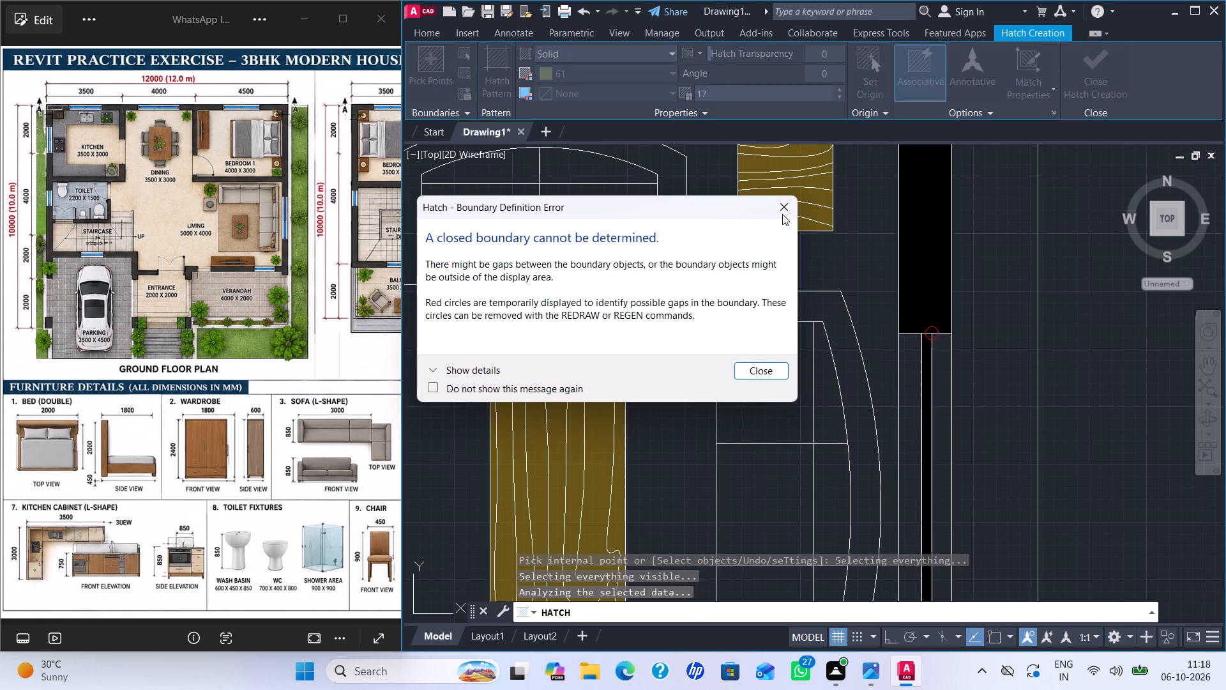
left_click(780, 204)
left_click(752, 368)
scroll(782, 400, "down", 2)
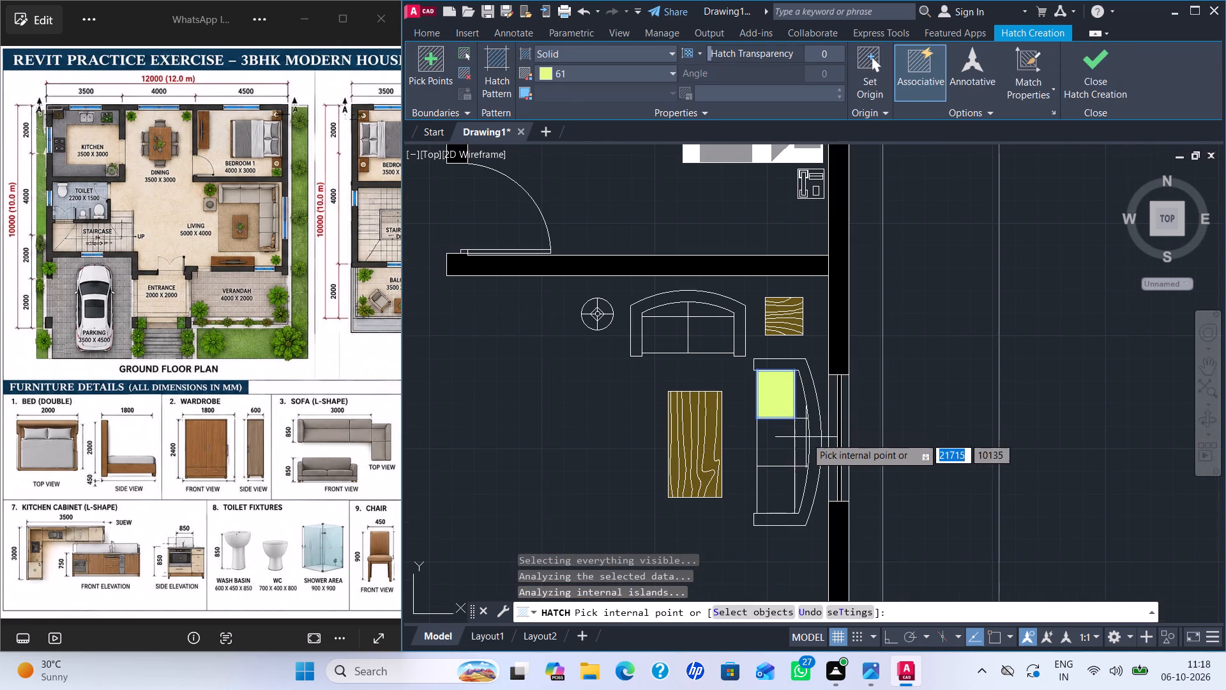
left_click(775, 431)
left_click(773, 487)
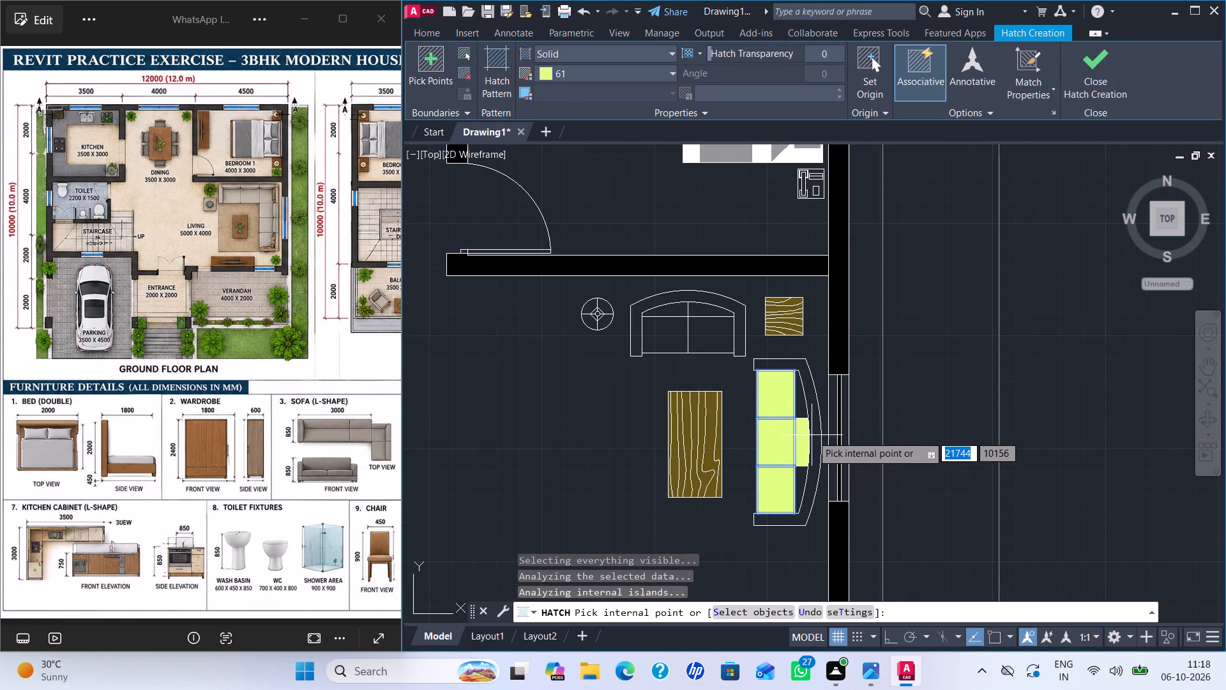
left_click(810, 424)
left_click(800, 404)
left_click(799, 439)
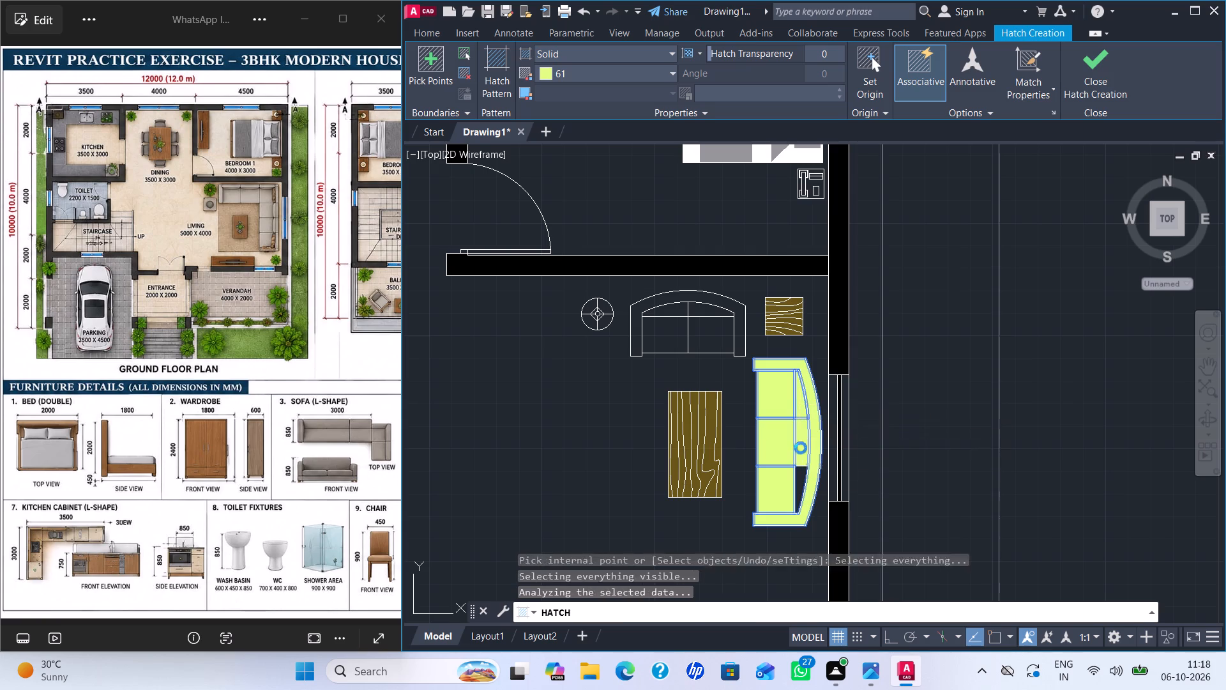
left_click(799, 477)
Add the two-seat sofa's frame, back cushions and seats to the colour 61 hatch and complete it.
left_click(688, 298)
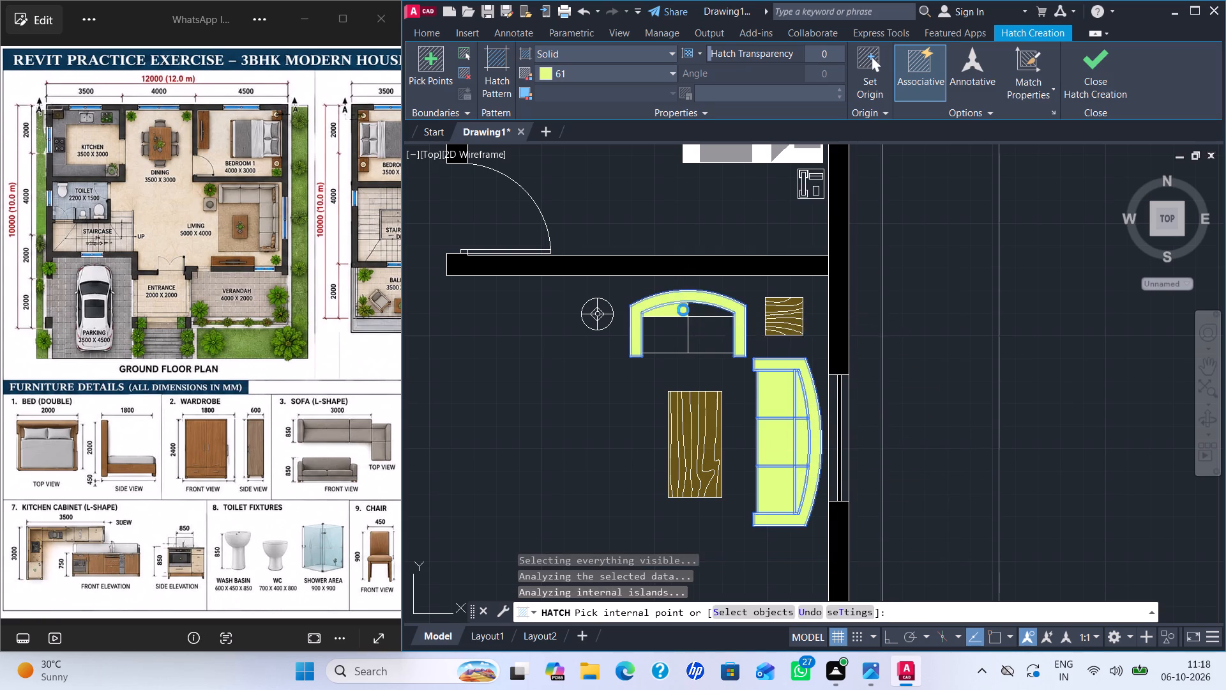
left_click(683, 310)
left_click(709, 314)
left_click(674, 329)
left_click(721, 334)
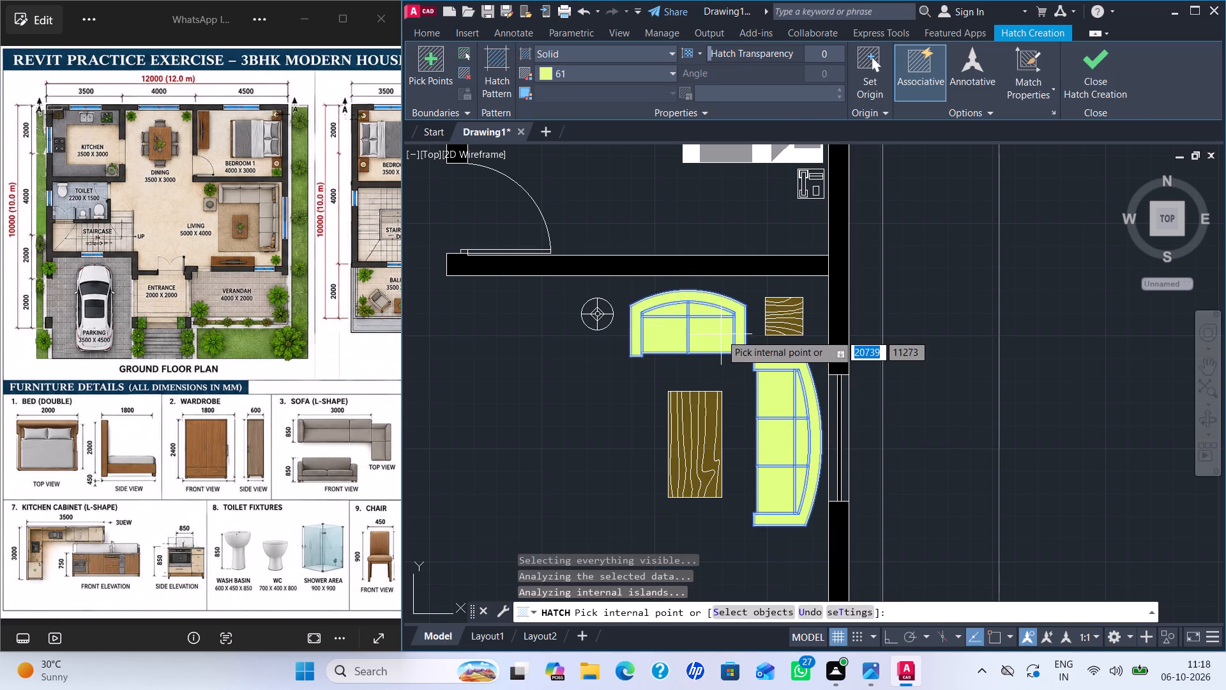
key("Return")
Review the coloured furniture across the whole ground floor plan to find what still needs colouring.
scroll(773, 358, "down", 2)
scroll(904, 407, "up", 1)
scroll(905, 406, "down", 1)
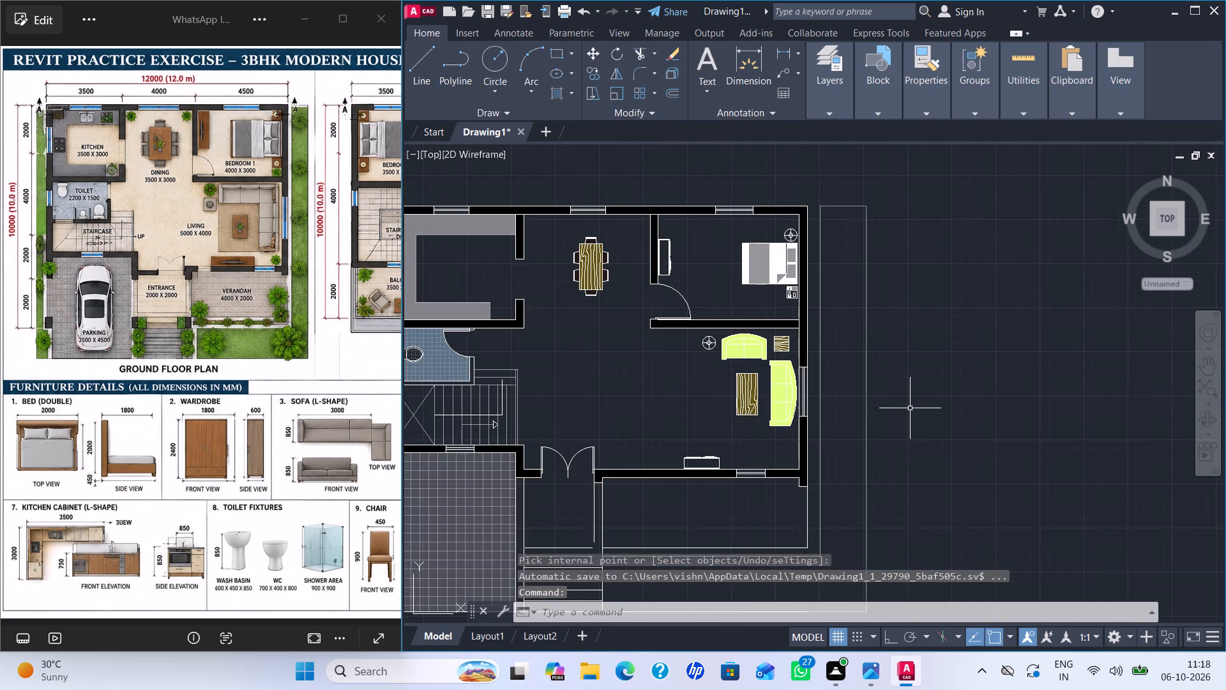
middle_click_drag(910, 408, 1040, 411)
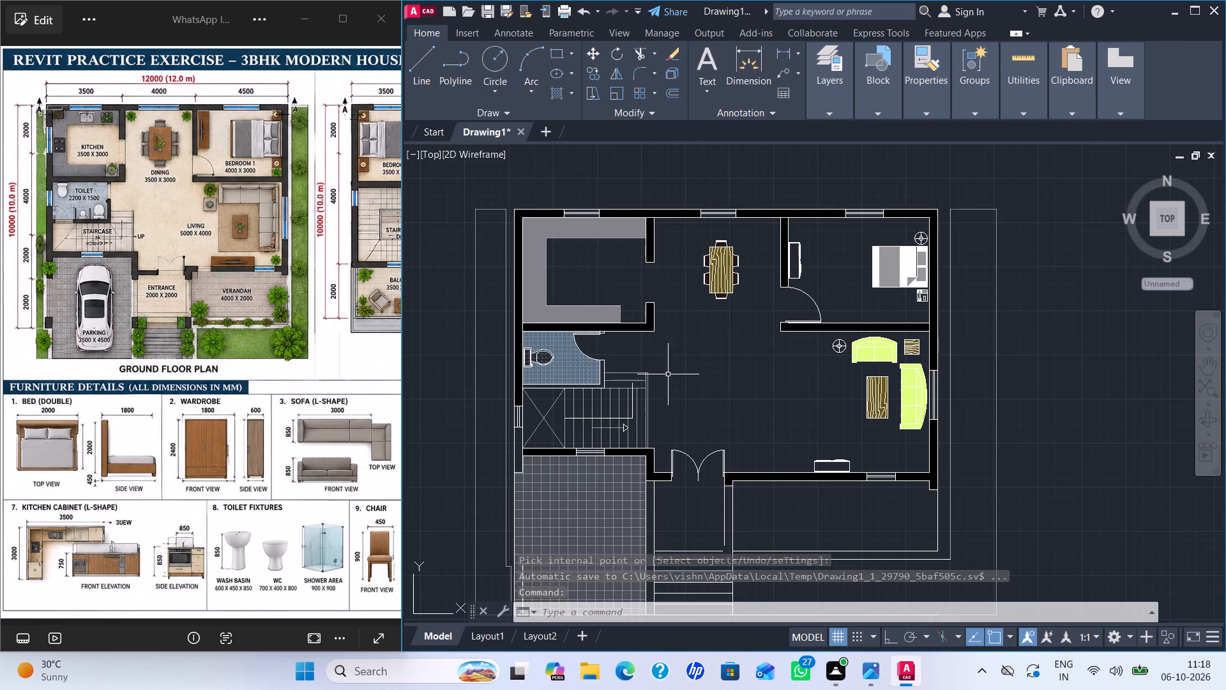
middle_click_drag(678, 367, 710, 331)
middle_click_drag(726, 326, 734, 270)
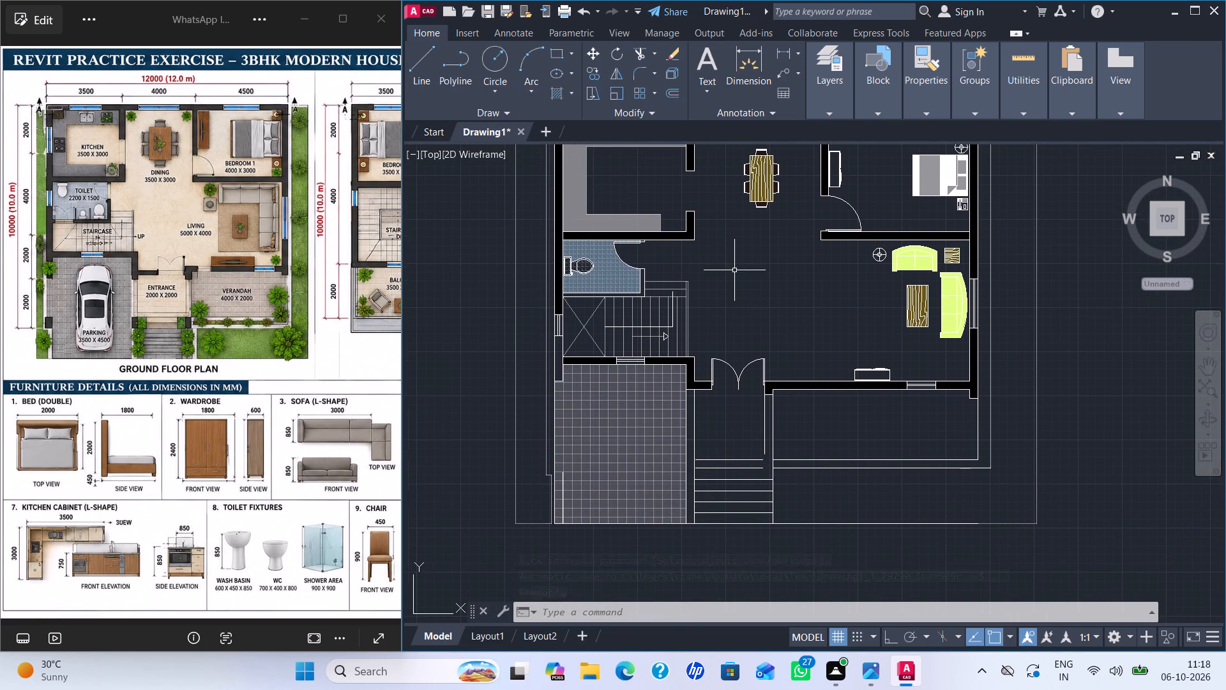
middle_click_drag(734, 277, 719, 307)
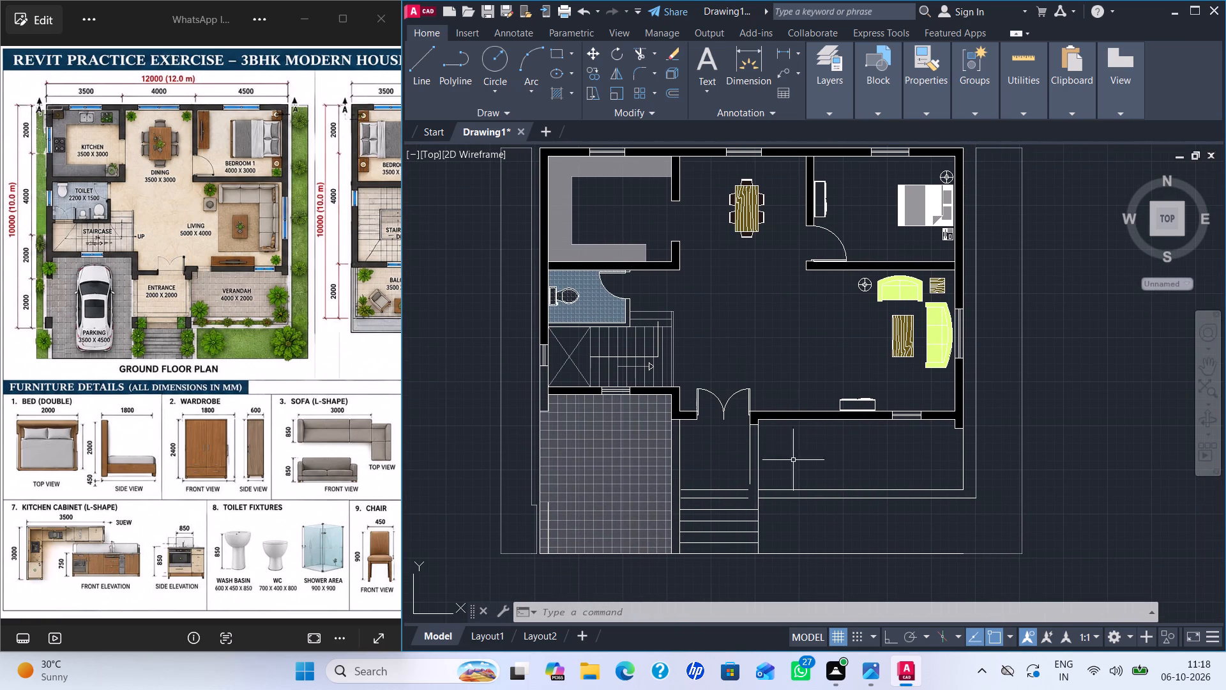
scroll(773, 324, "down", 1)
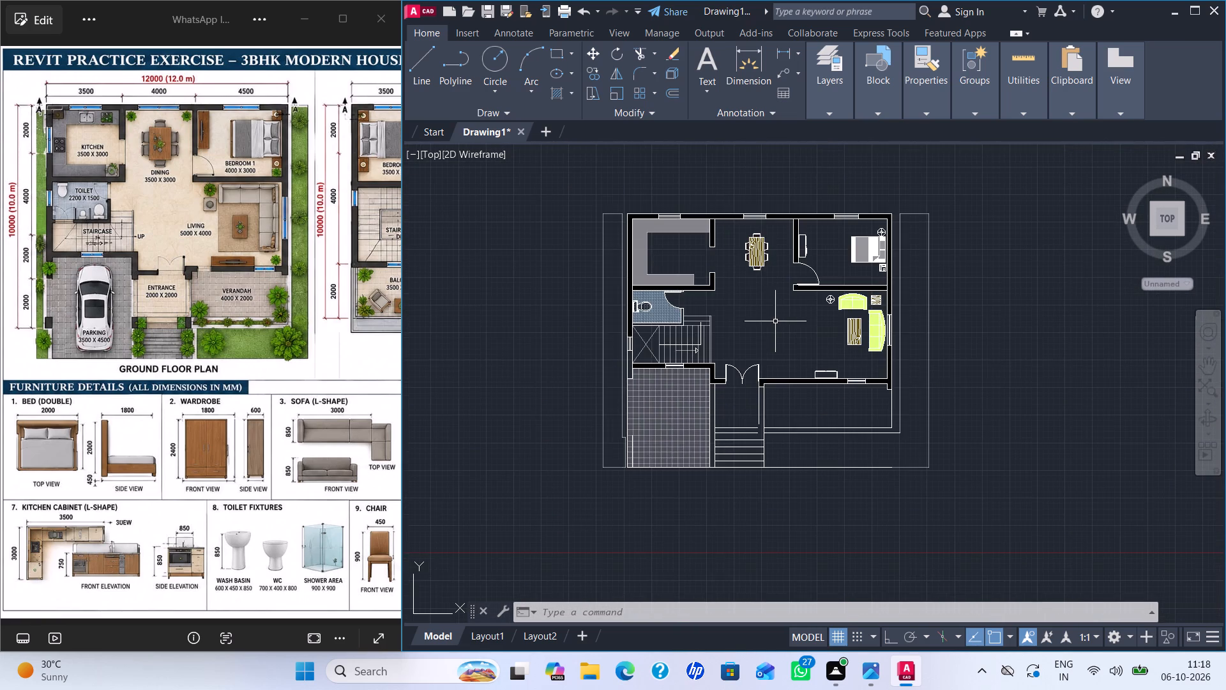
scroll(781, 319, "up", 1)
middle_click_drag(781, 319, 759, 374)
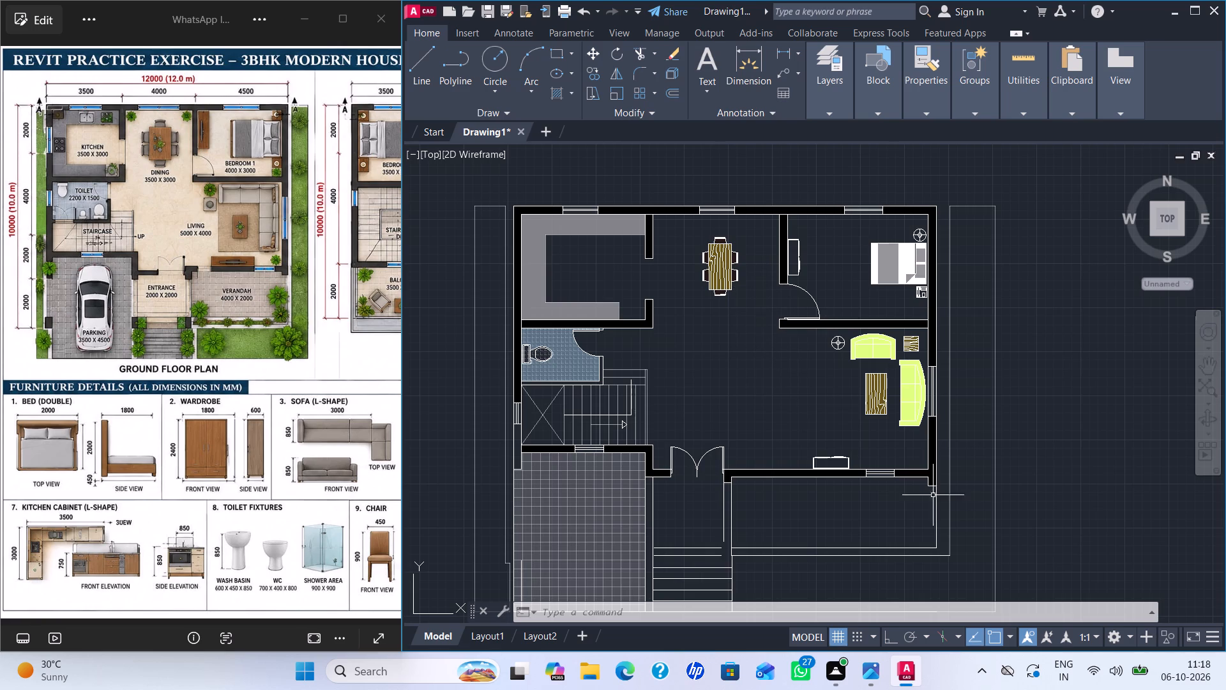
middle_click_drag(862, 268, 773, 319)
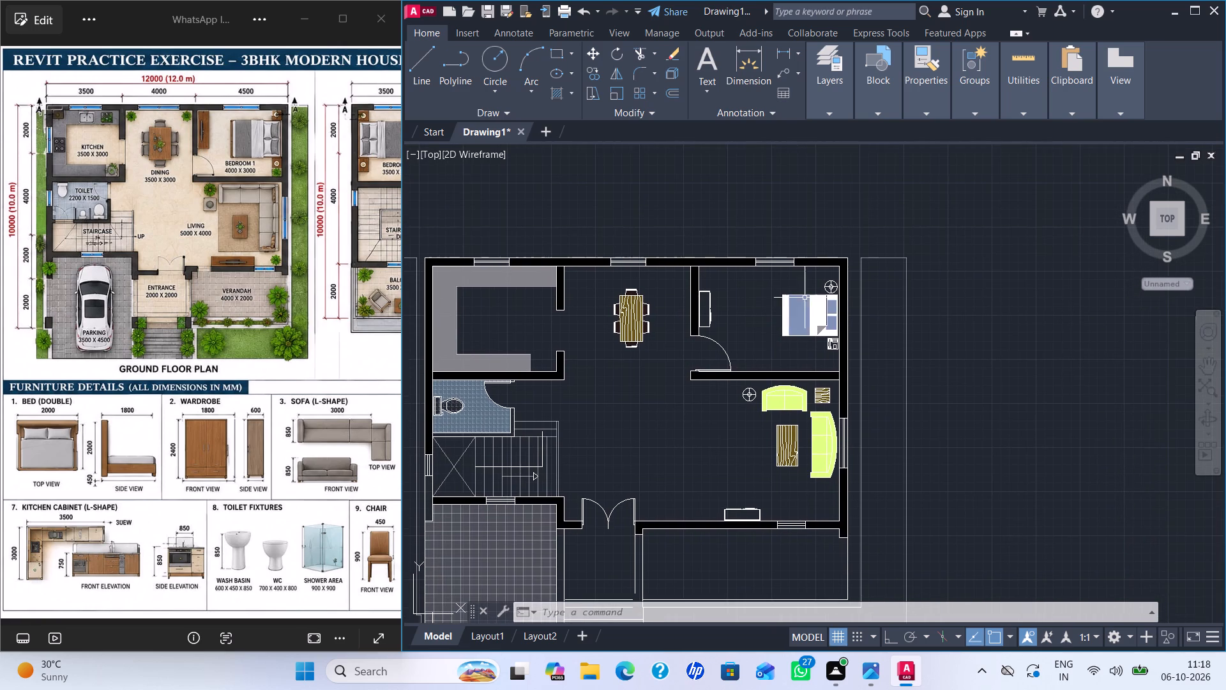
Hatch the four outer quarters and centre circle of the round symbol beside the Bedroom 1 bed with solid colour 14.
scroll(843, 284, "up", 4)
key("h")
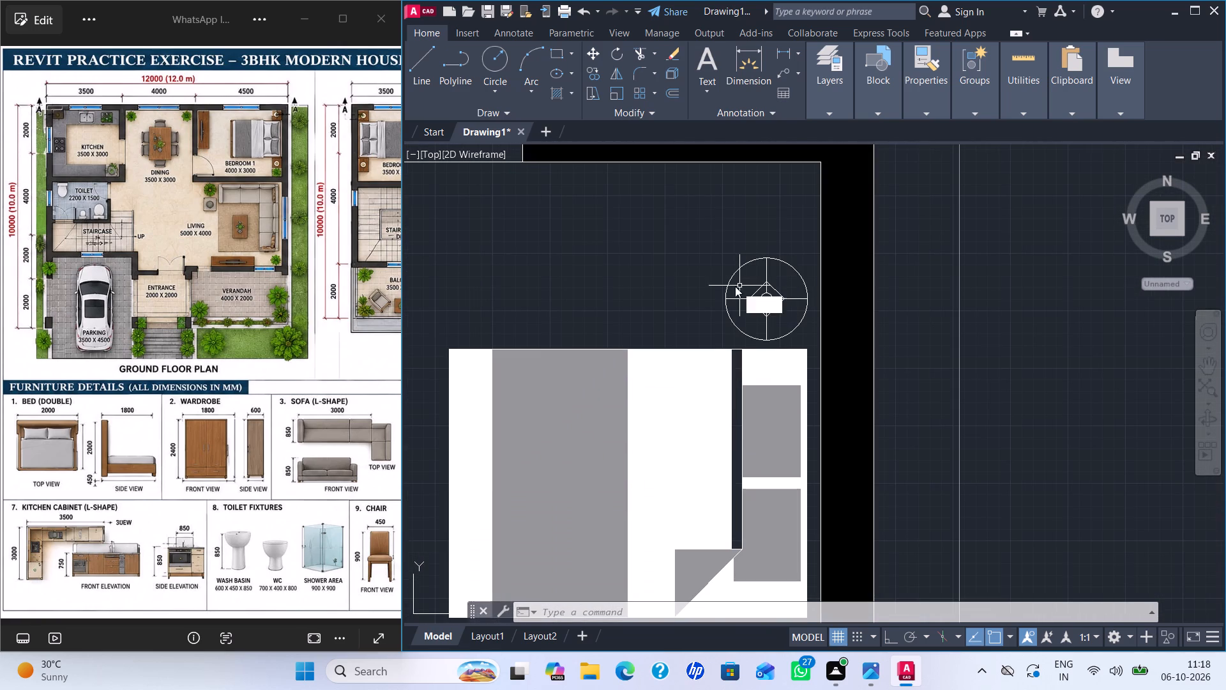
key("Return")
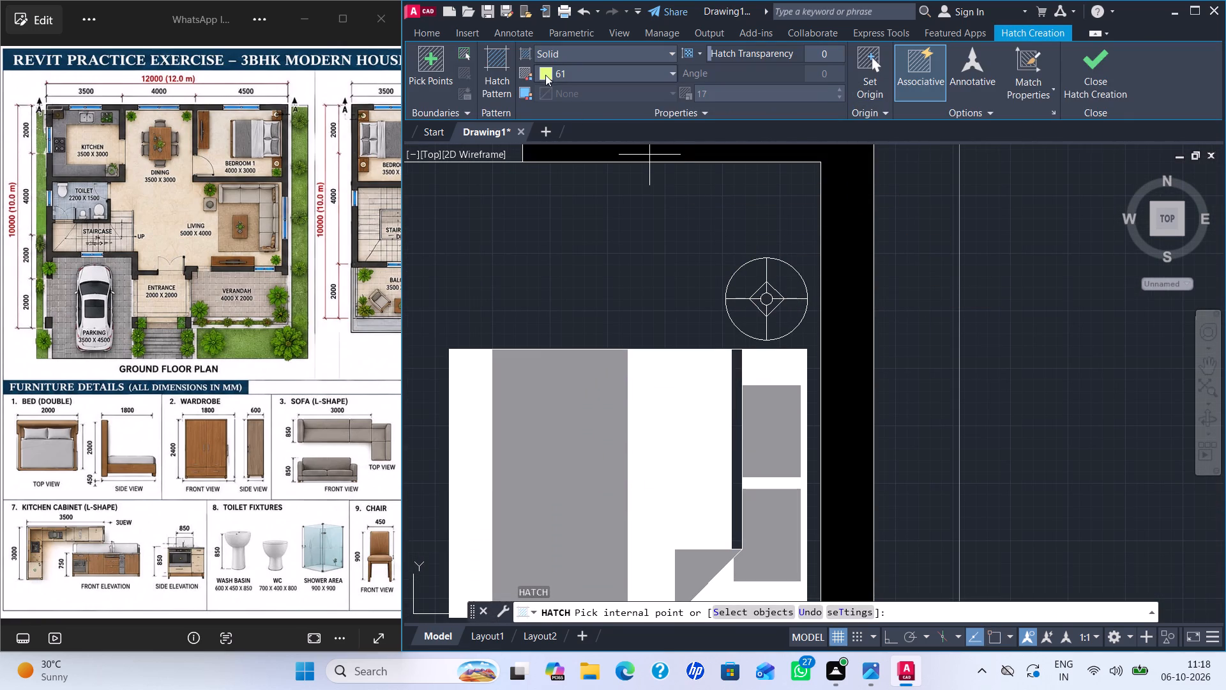
left_click(545, 74)
left_click(607, 277)
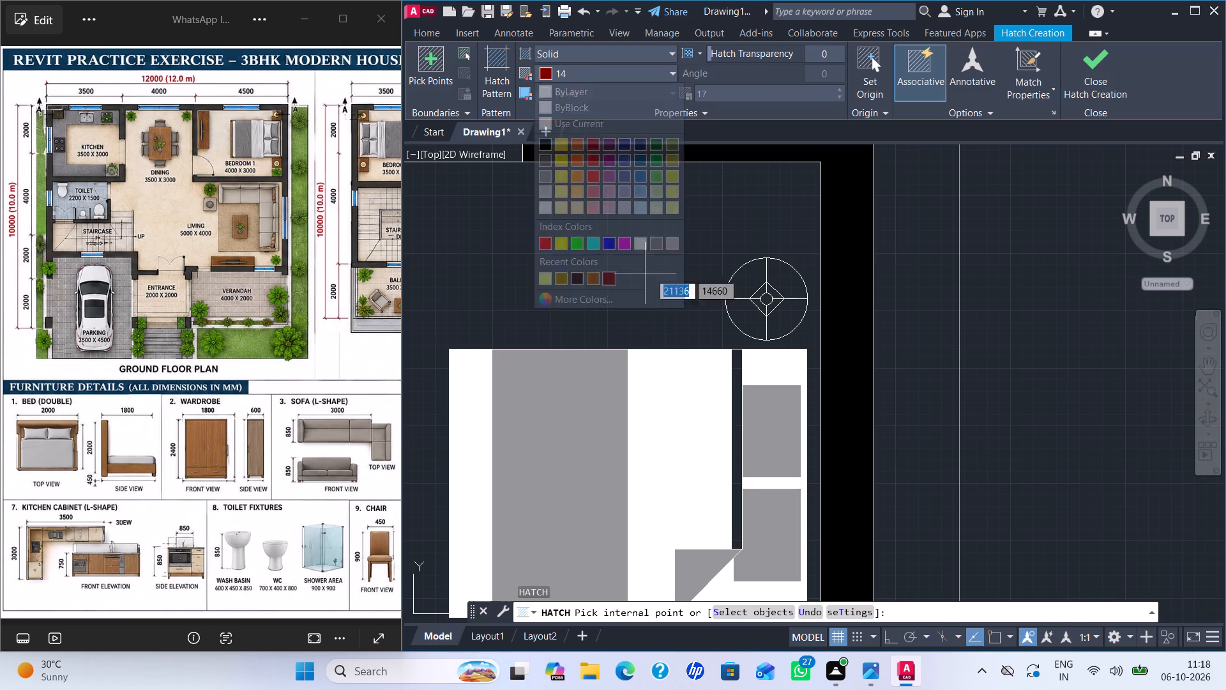
left_click(748, 274)
left_click(785, 279)
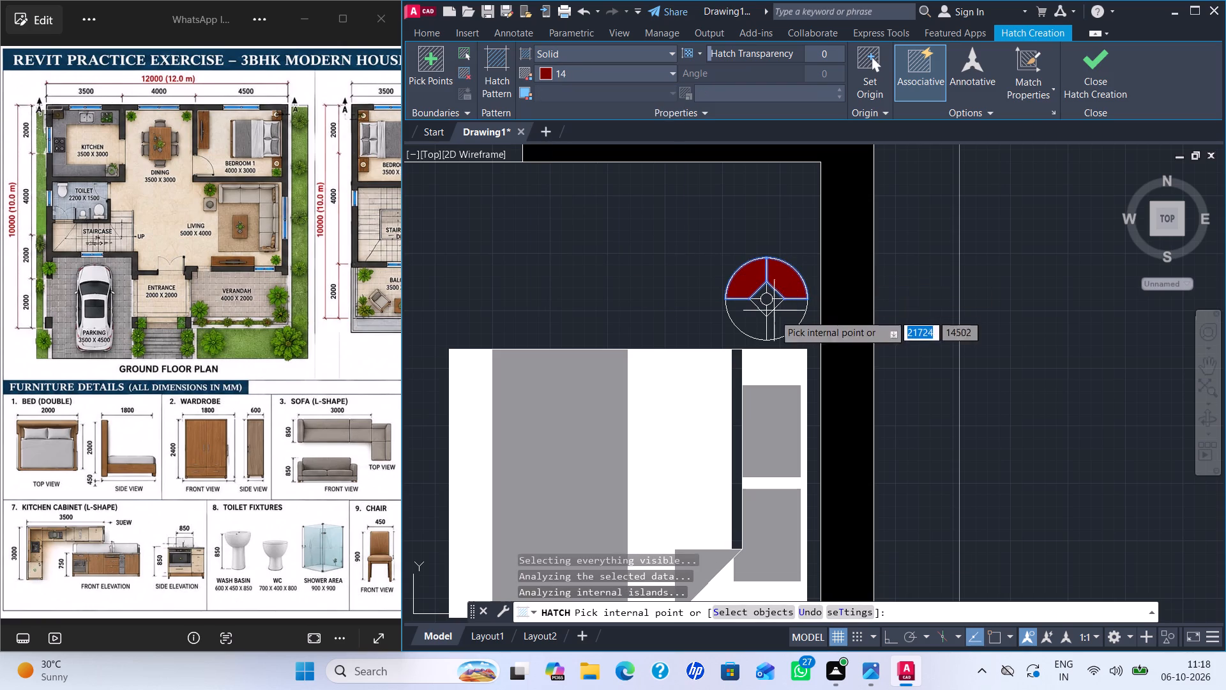
left_click(775, 323)
left_click(738, 312)
scroll(764, 298, "up", 3)
left_click(767, 295)
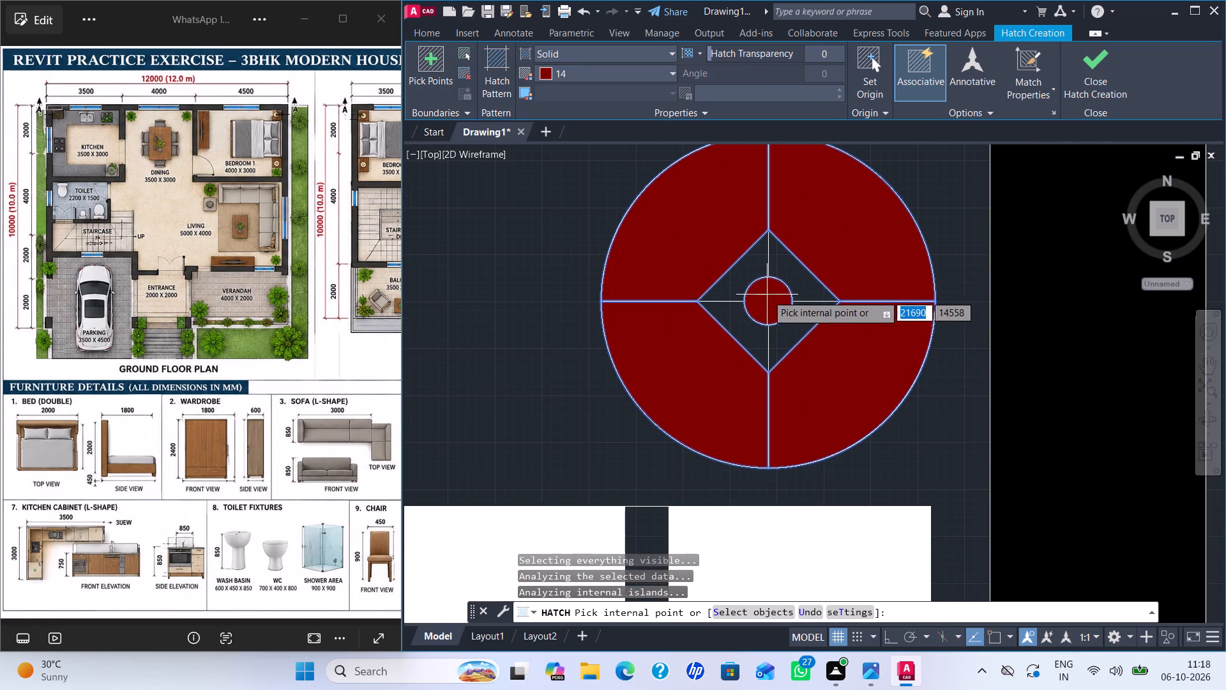
Hatch the four outer quarters and centre circle of the round symbol beside the two-seat living room sofa with solid colour 14.
scroll(839, 297, "down", 2)
scroll(937, 342, "down", 2)
scroll(965, 426, "down", 2)
scroll(696, 429, "down", 1)
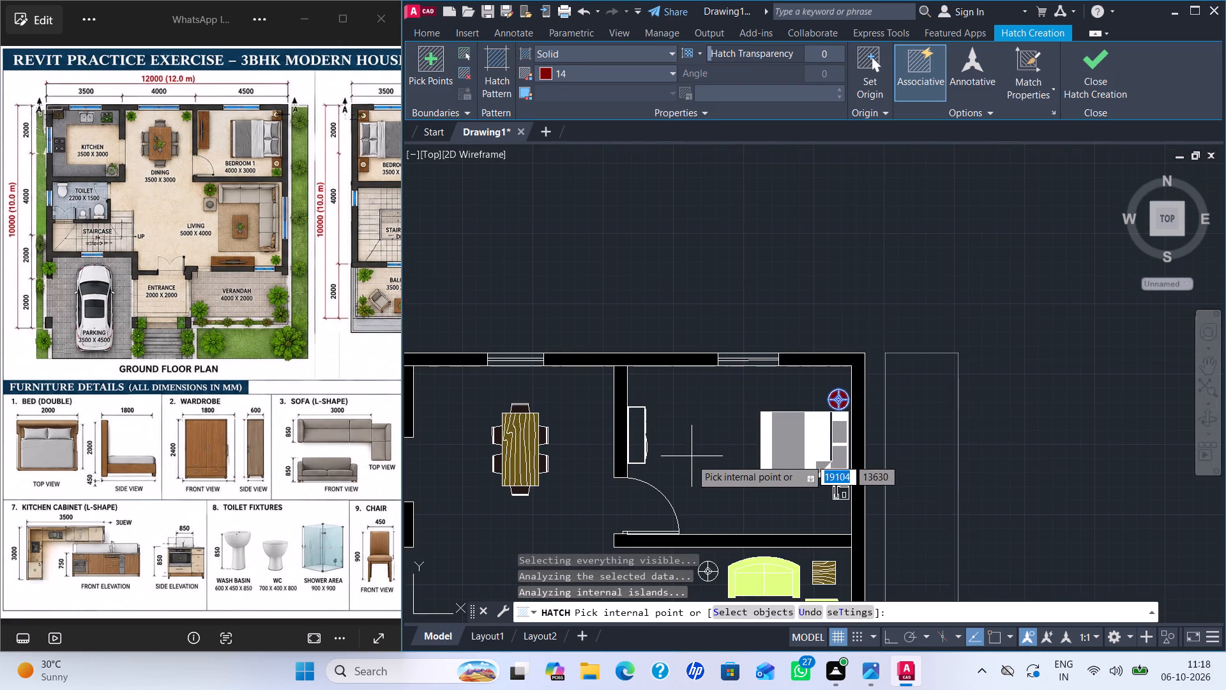
middle_click_drag(690, 454, 710, 190)
scroll(727, 325, "up", 5)
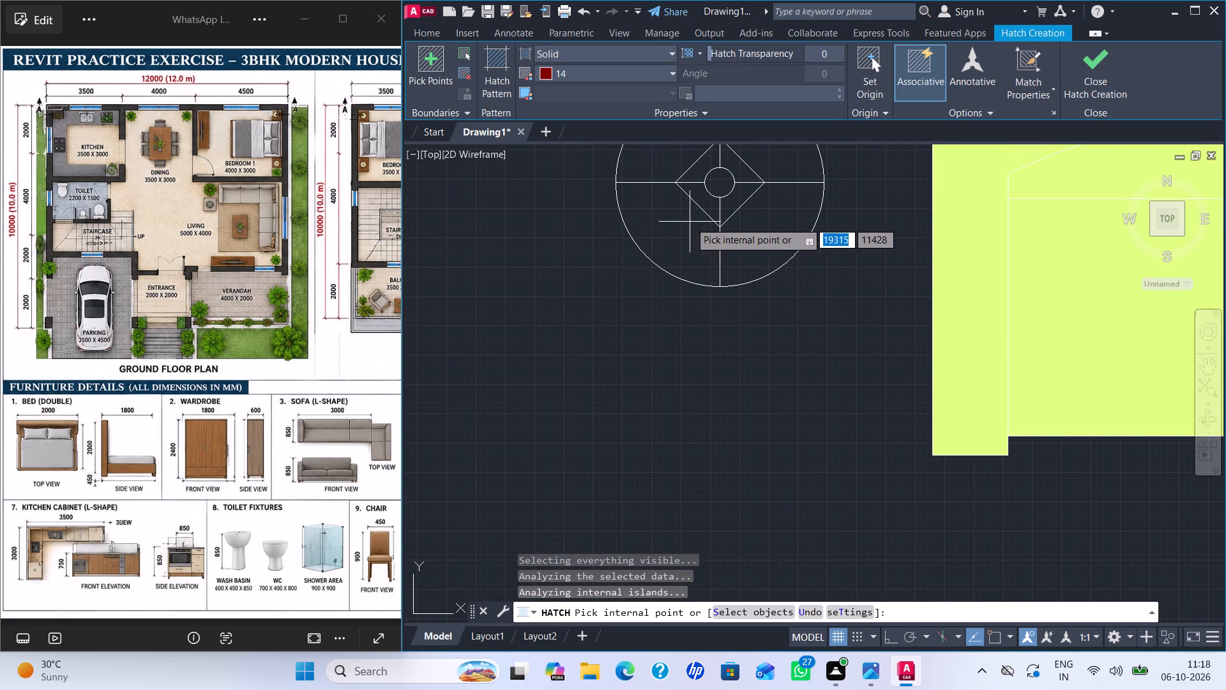
left_click(690, 222)
left_click(753, 226)
middle_click_drag(751, 247, 729, 379)
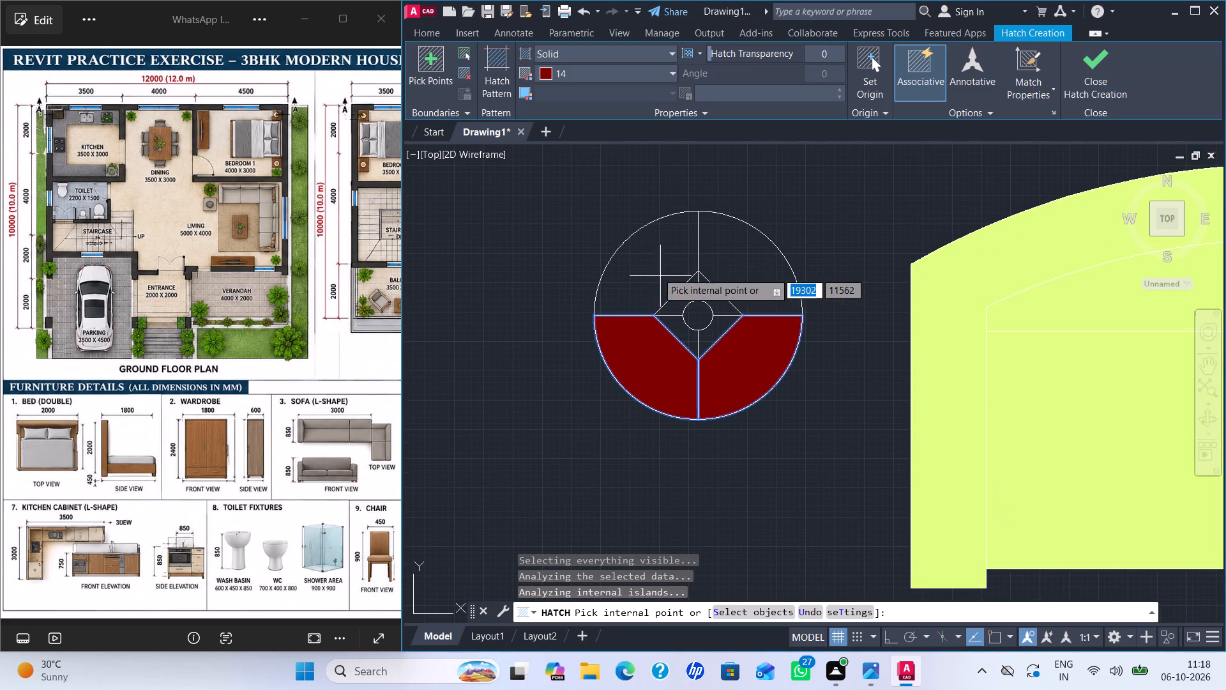
left_click(653, 264)
left_click(755, 277)
left_click(702, 313)
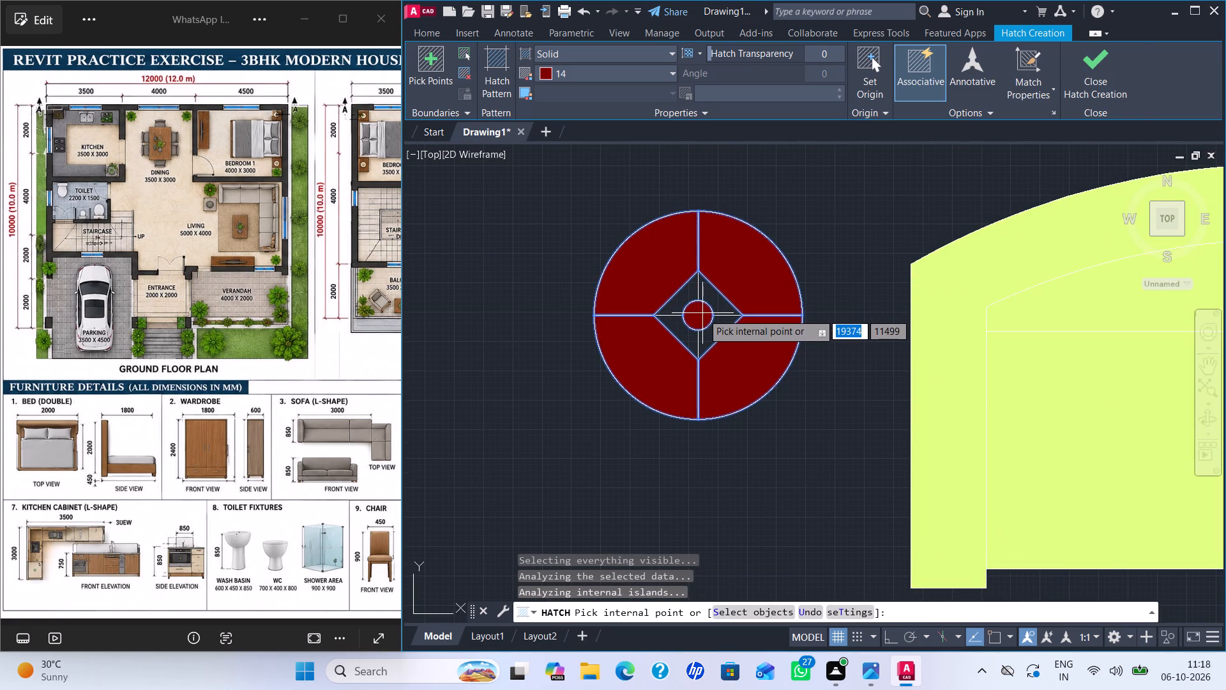
key("Return")
Examine the entrance, steps, verandah and the rest of the ground floor plan for areas that still need hatching.
scroll(712, 353, "down", 5)
scroll(723, 418, "down", 1)
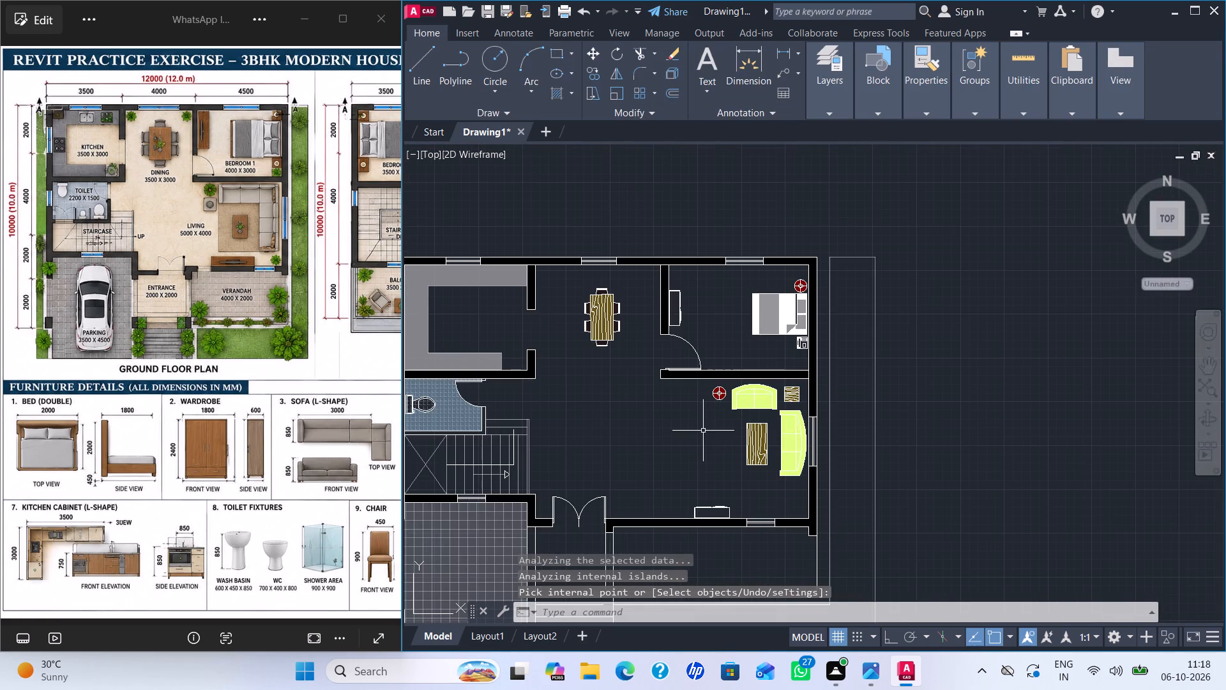
middle_click_drag(702, 431, 849, 325)
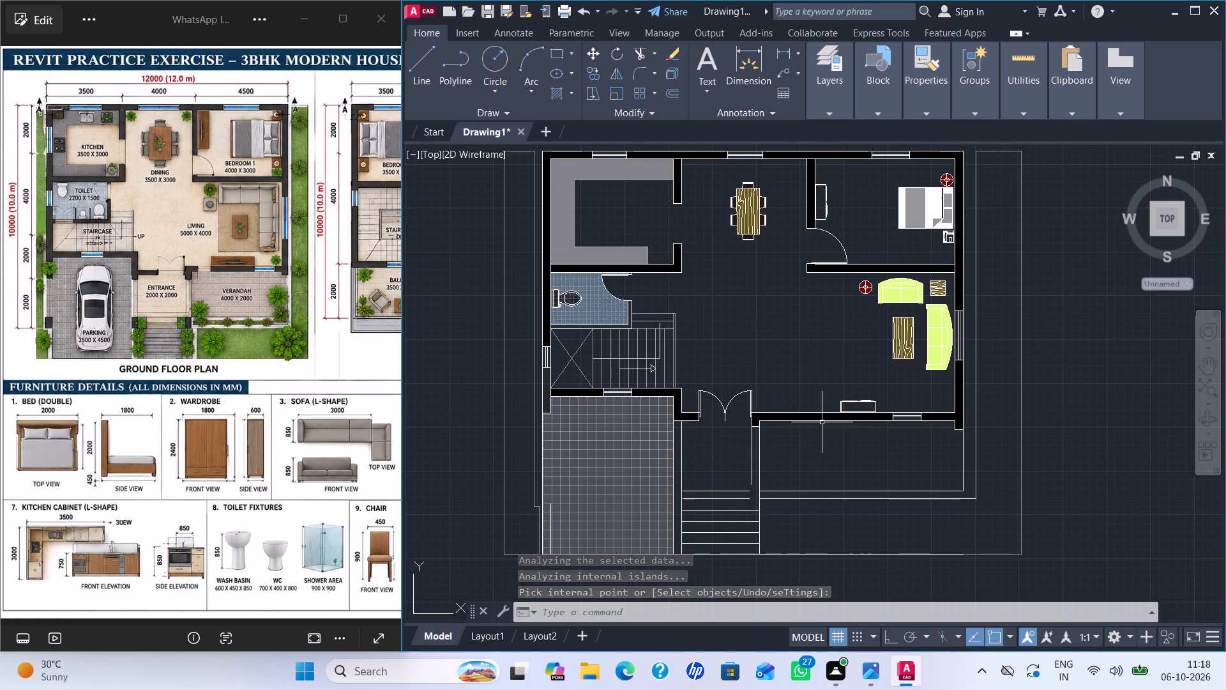
middle_click_drag(782, 460, 783, 372)
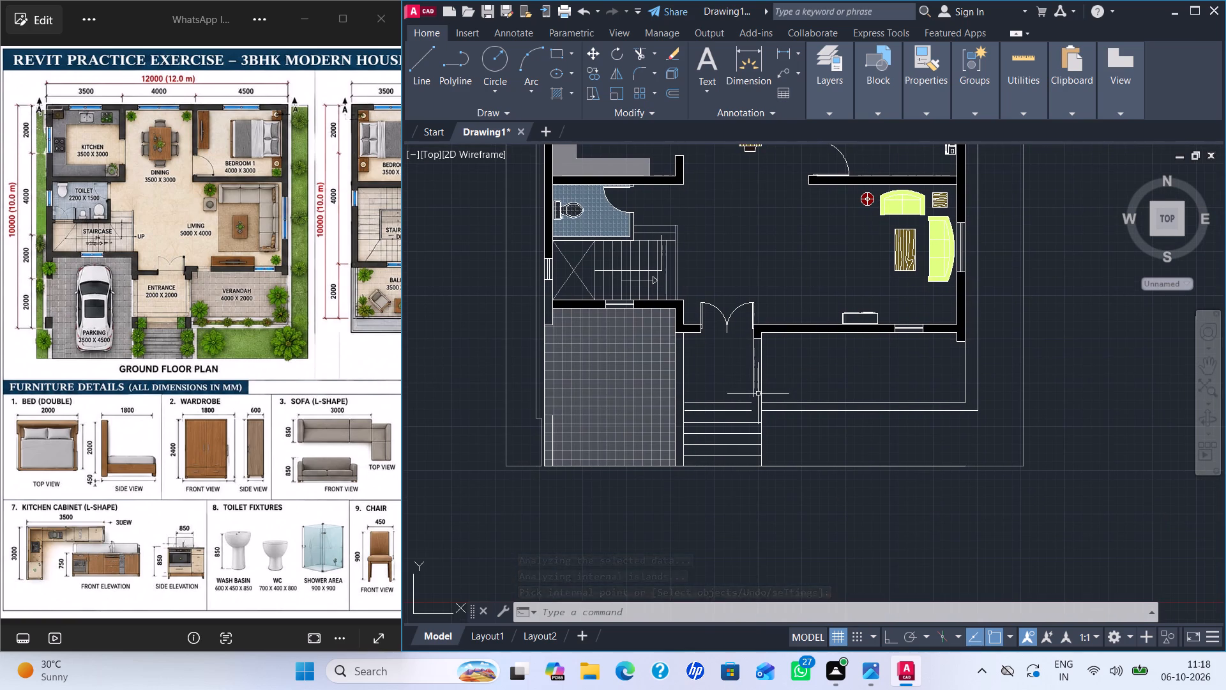
scroll(758, 394, "up", 1)
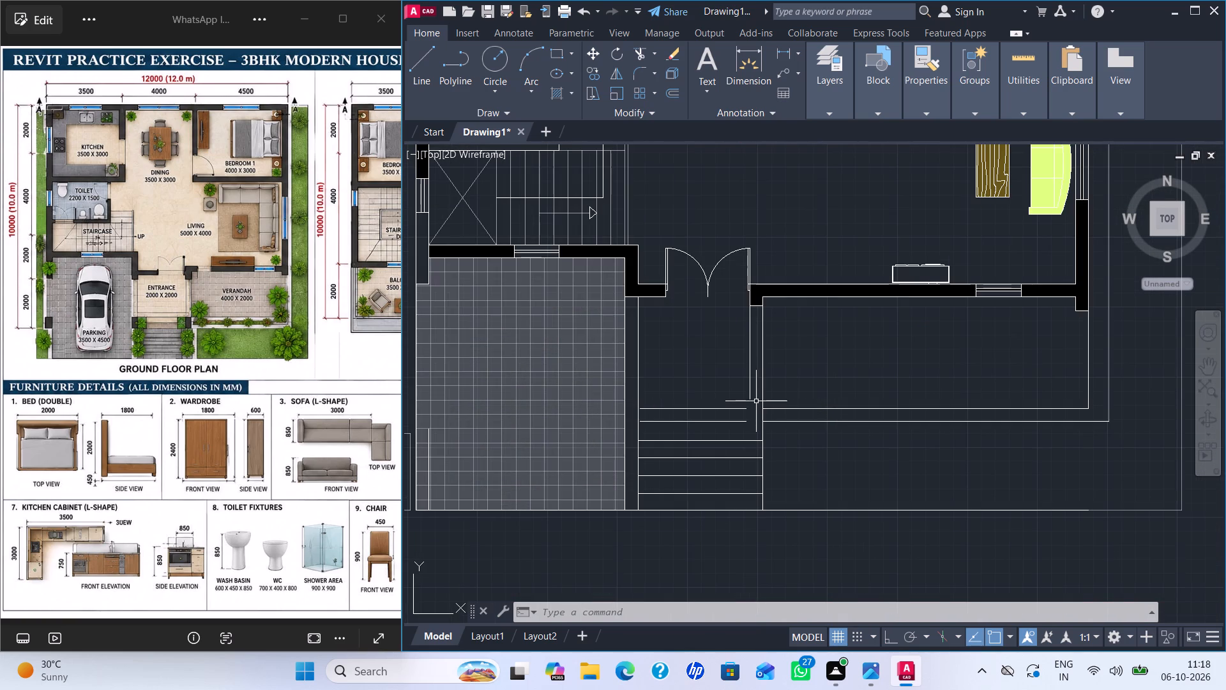
scroll(756, 401, "up", 1)
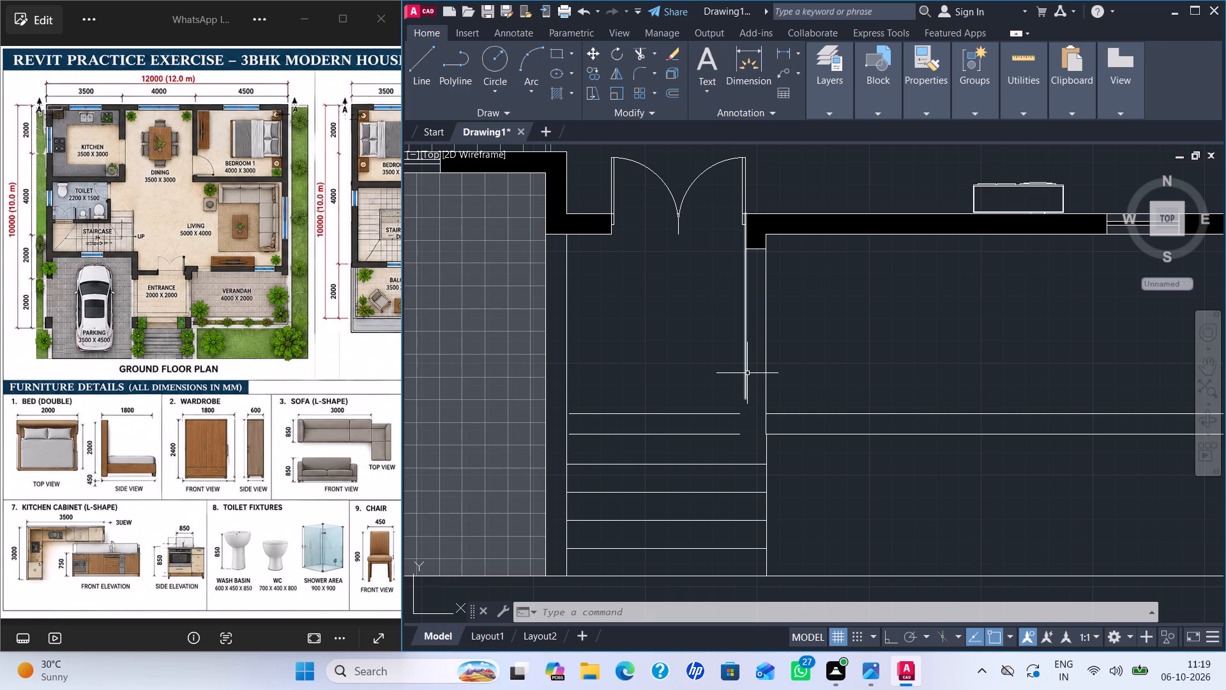
scroll(858, 357, "down", 1)
middle_click_drag(879, 375, 806, 419)
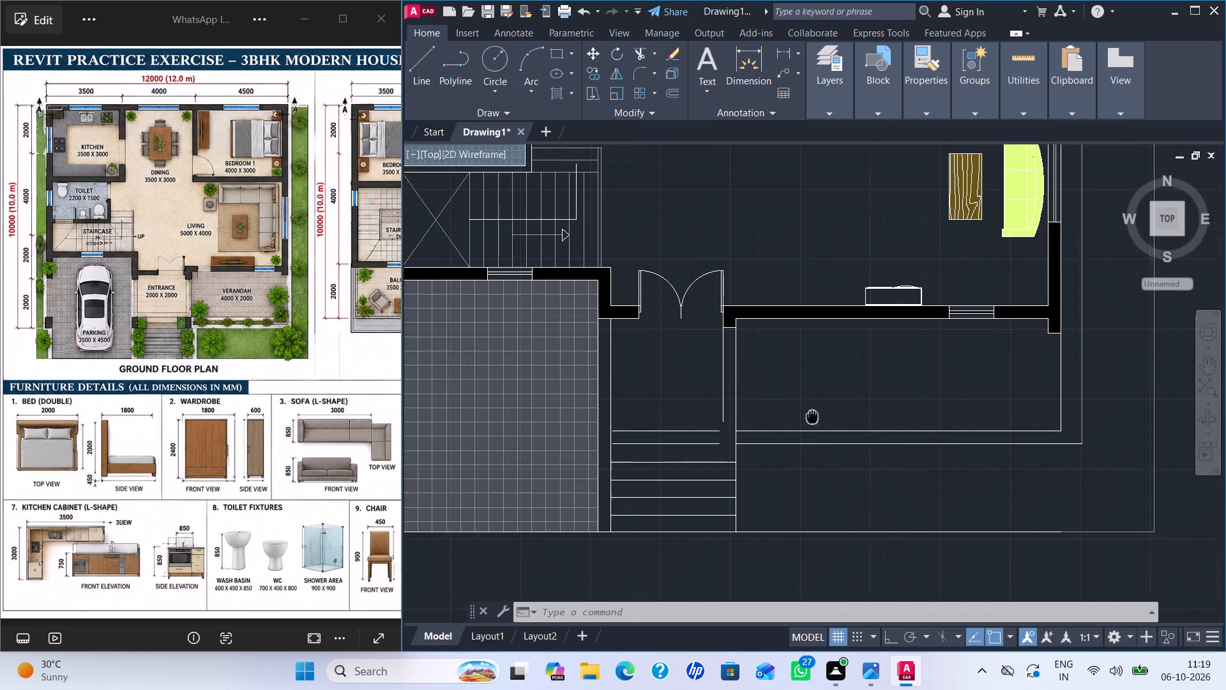
middle_click_drag(806, 419, 803, 422)
scroll(847, 365, "down", 1)
middle_click_drag(848, 375, 760, 421)
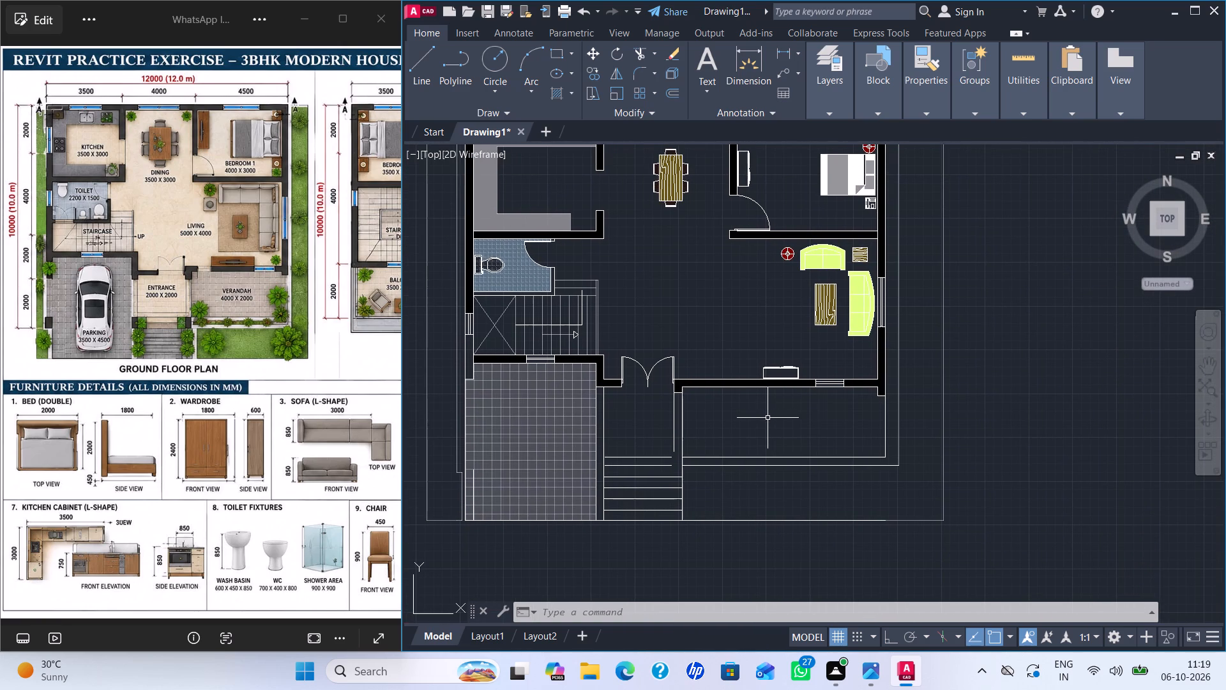
scroll(1071, 422, "down", 1)
middle_click_drag(1042, 343, 971, 384)
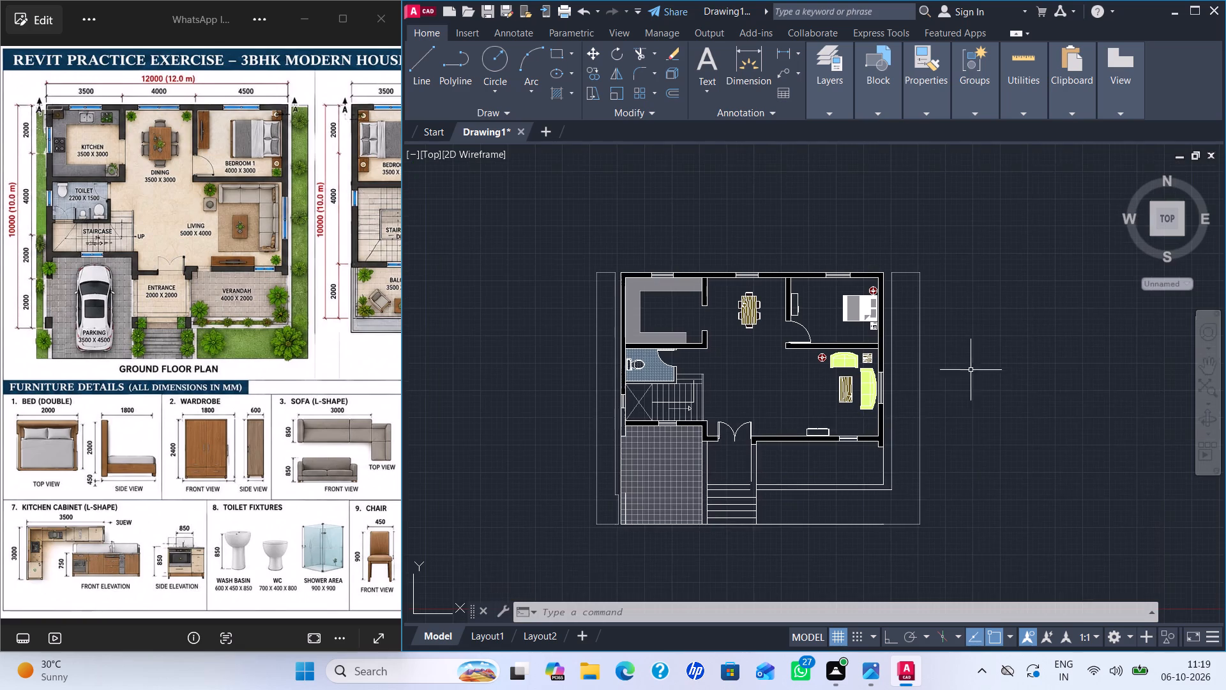
scroll(972, 354, "up", 1)
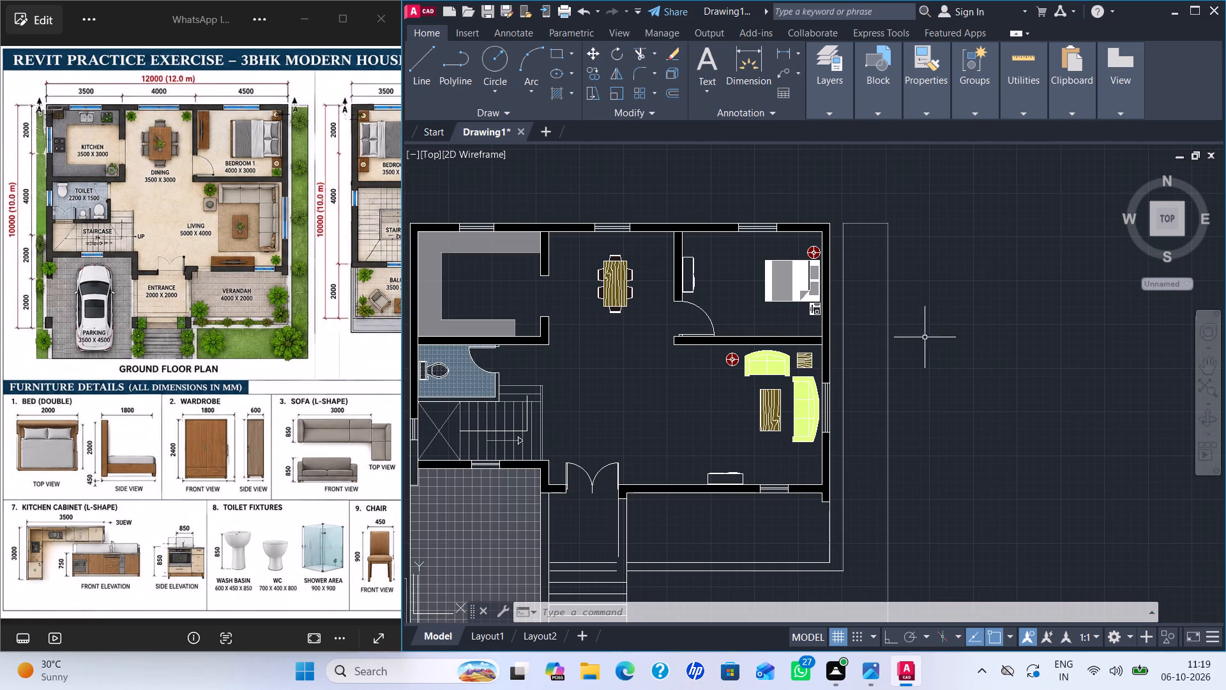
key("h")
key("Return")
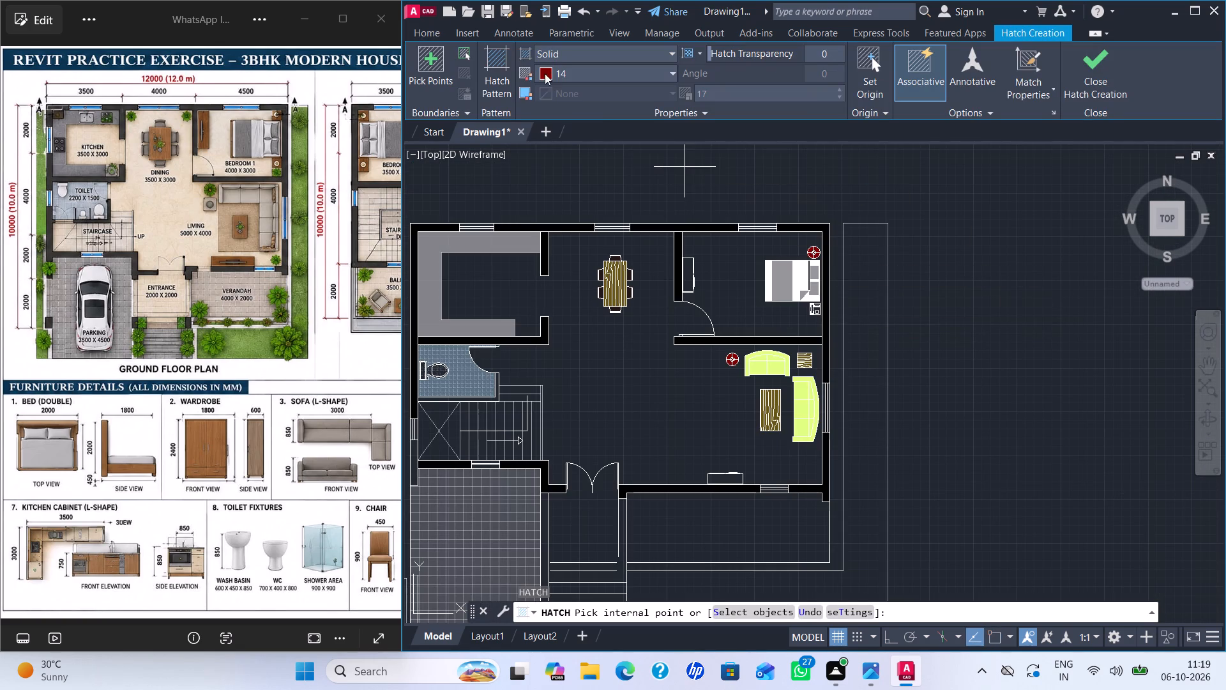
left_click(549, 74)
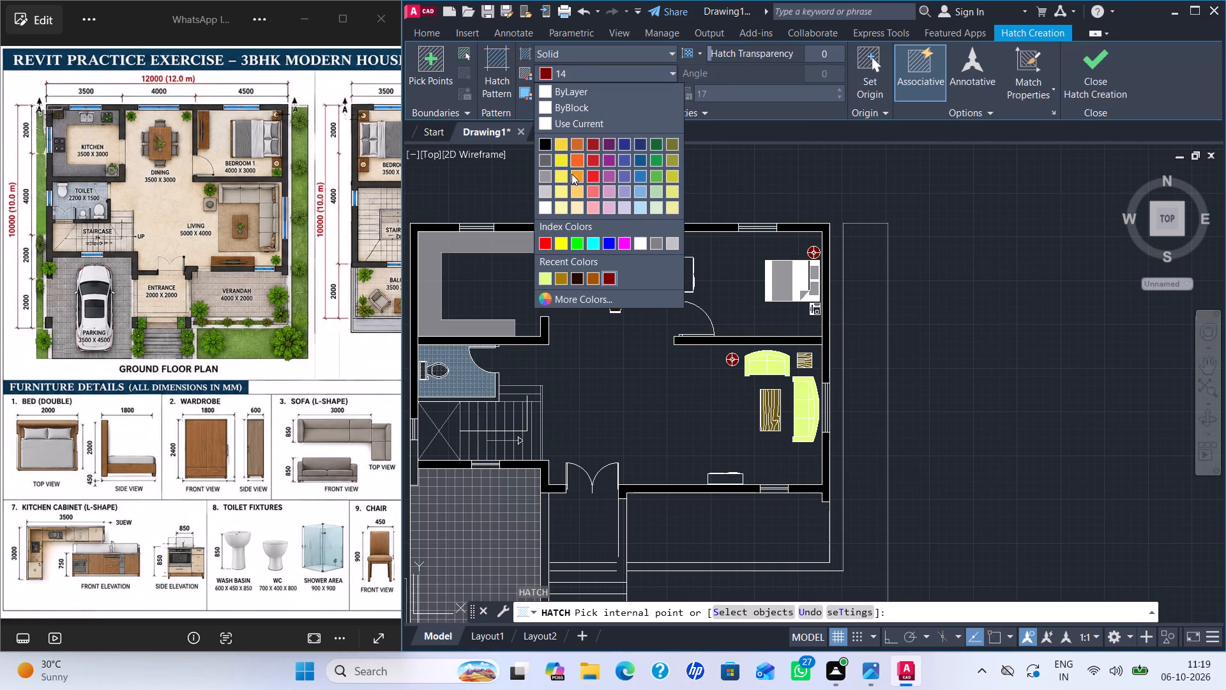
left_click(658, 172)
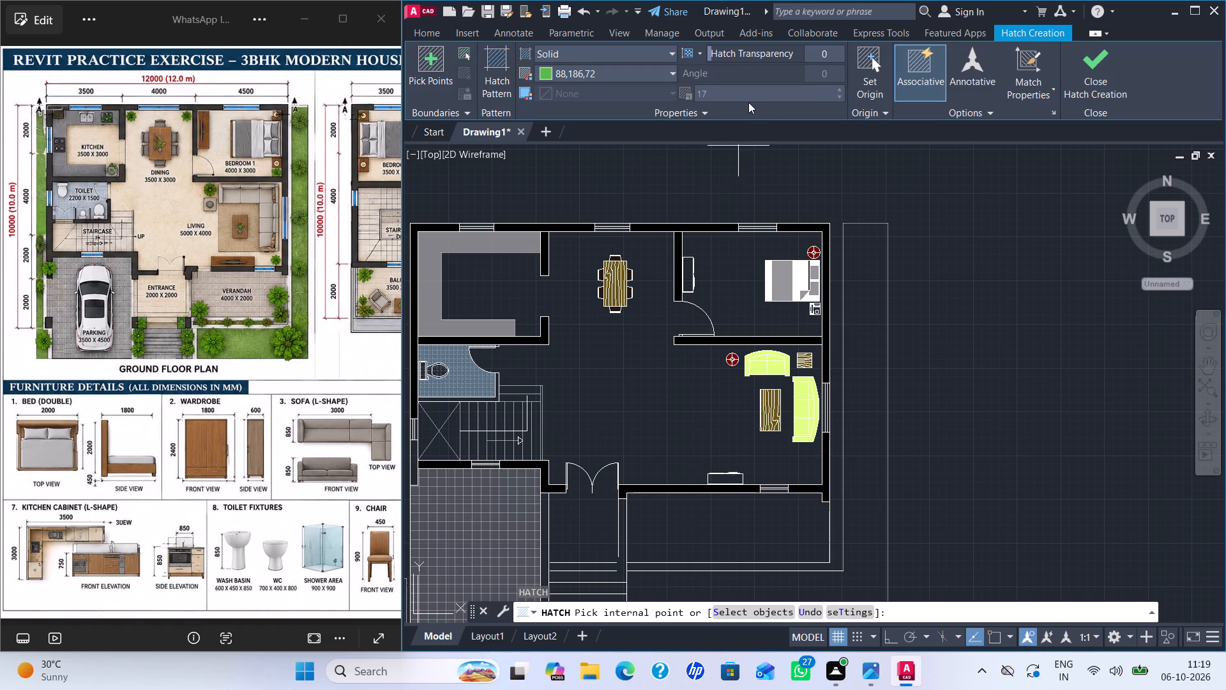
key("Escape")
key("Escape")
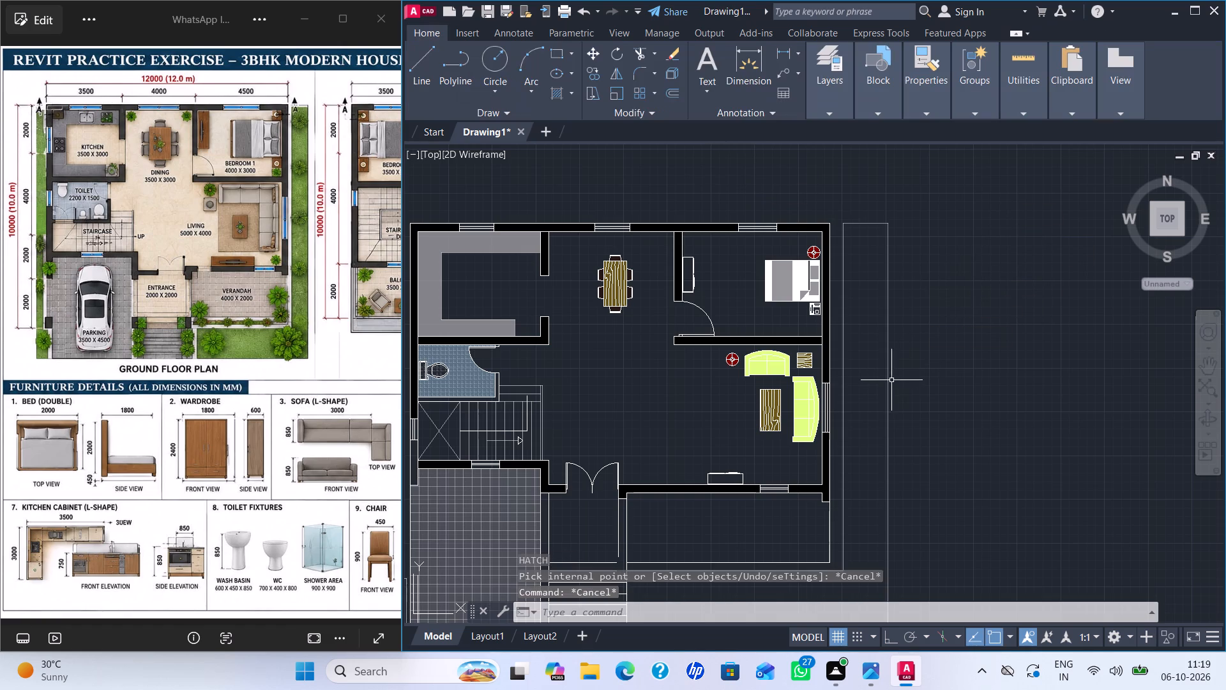
Set up a hatch for the verandah floor using the NET pattern with ByLayer colour.
middle_click_drag(893, 381, 1030, 312)
middle_click_drag(796, 348, 792, 357)
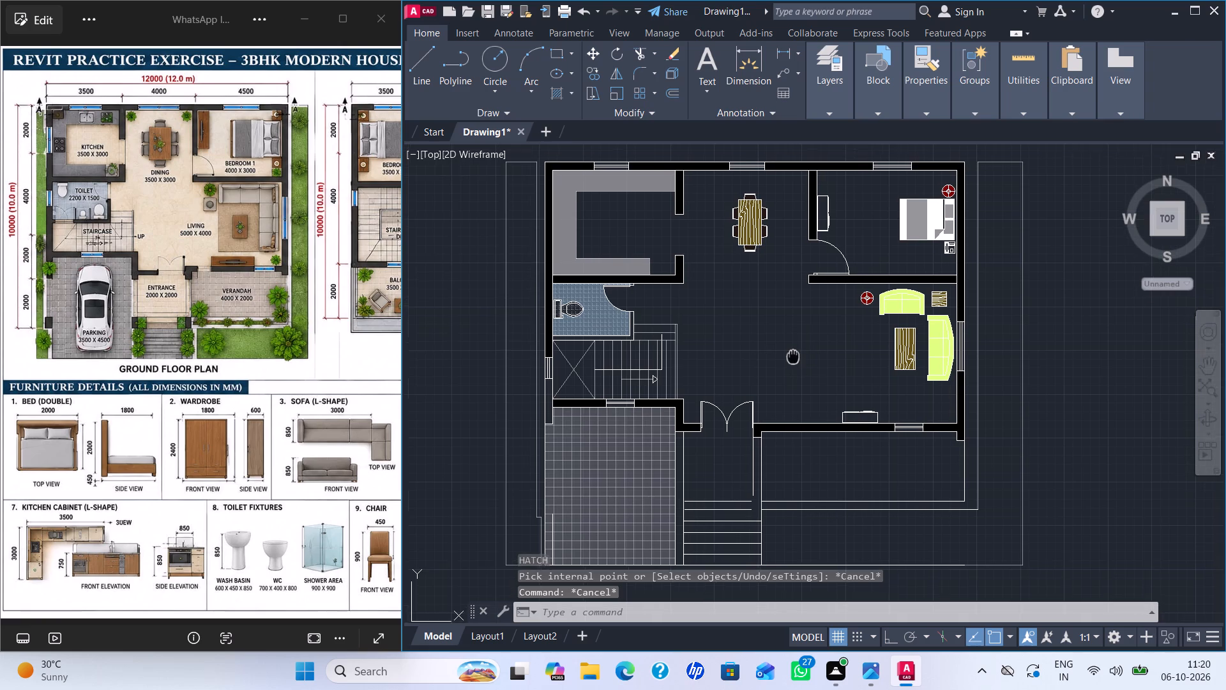
middle_click_drag(792, 357, 788, 352)
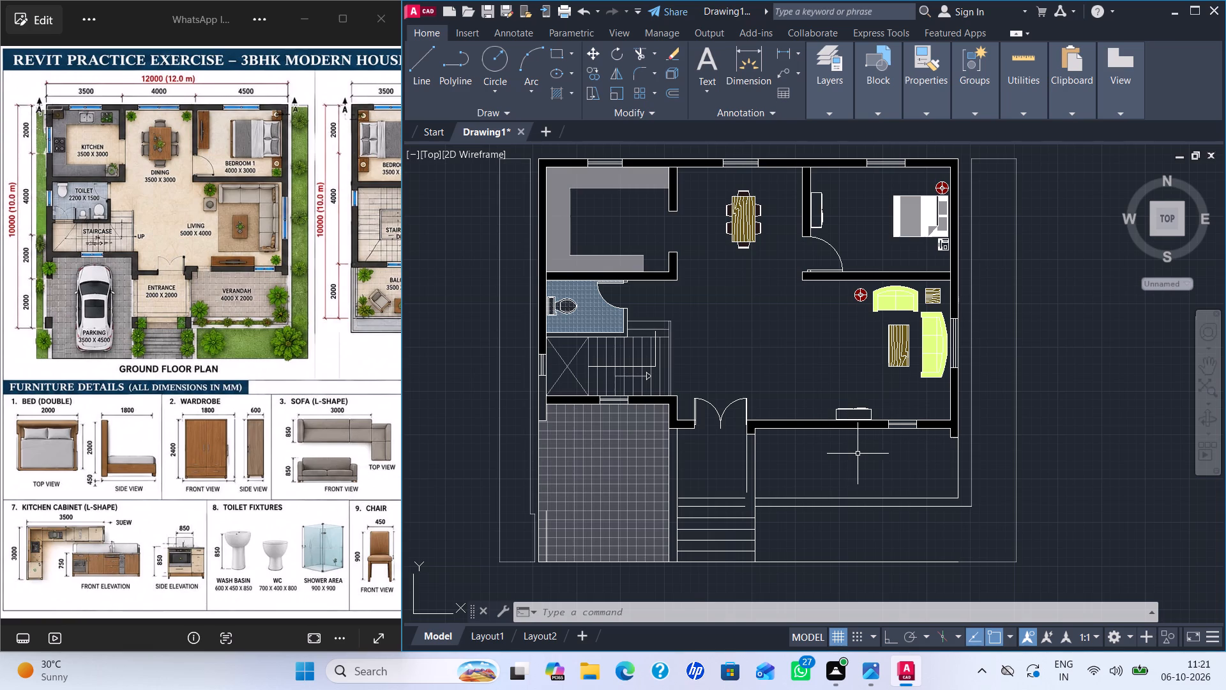
scroll(858, 455, "up", 1)
middle_click_drag(853, 427, 791, 302)
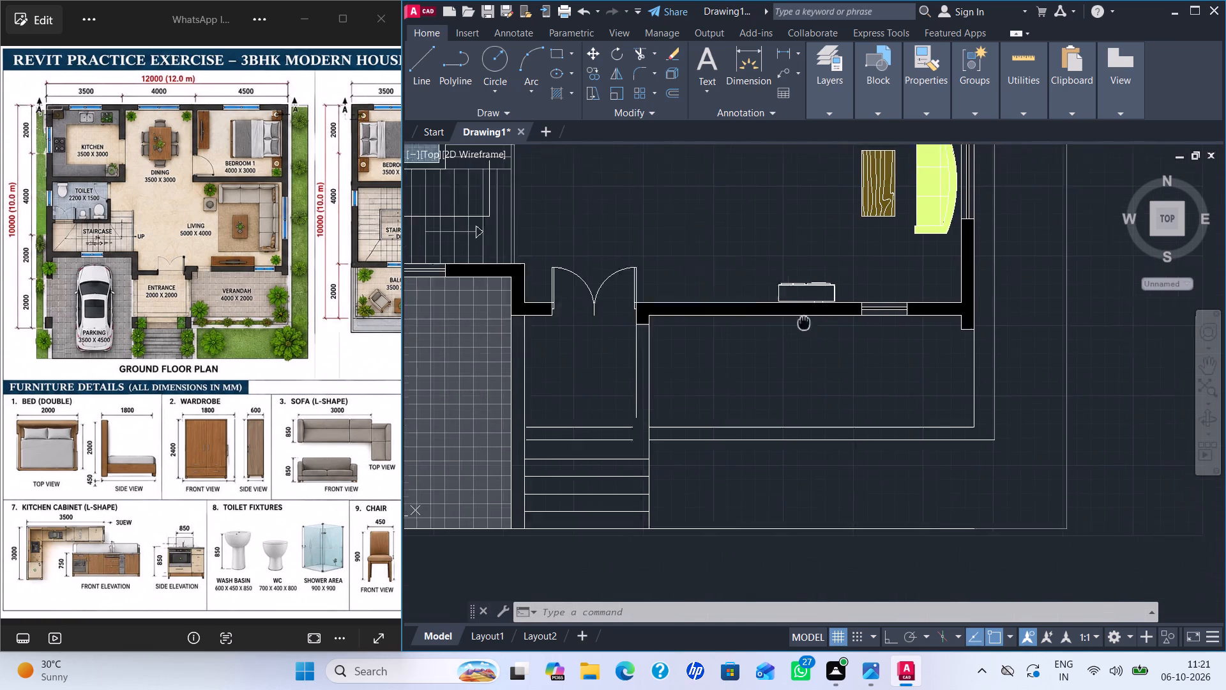
middle_click_drag(791, 302, 778, 286)
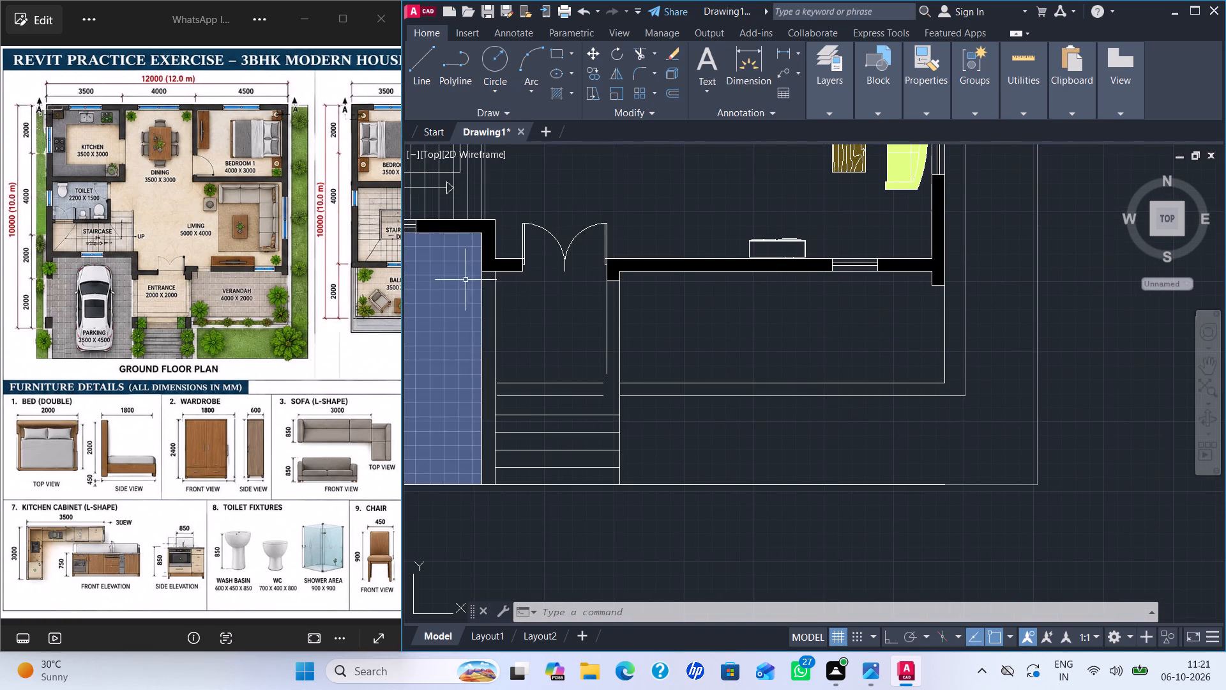
key("h")
key("Return")
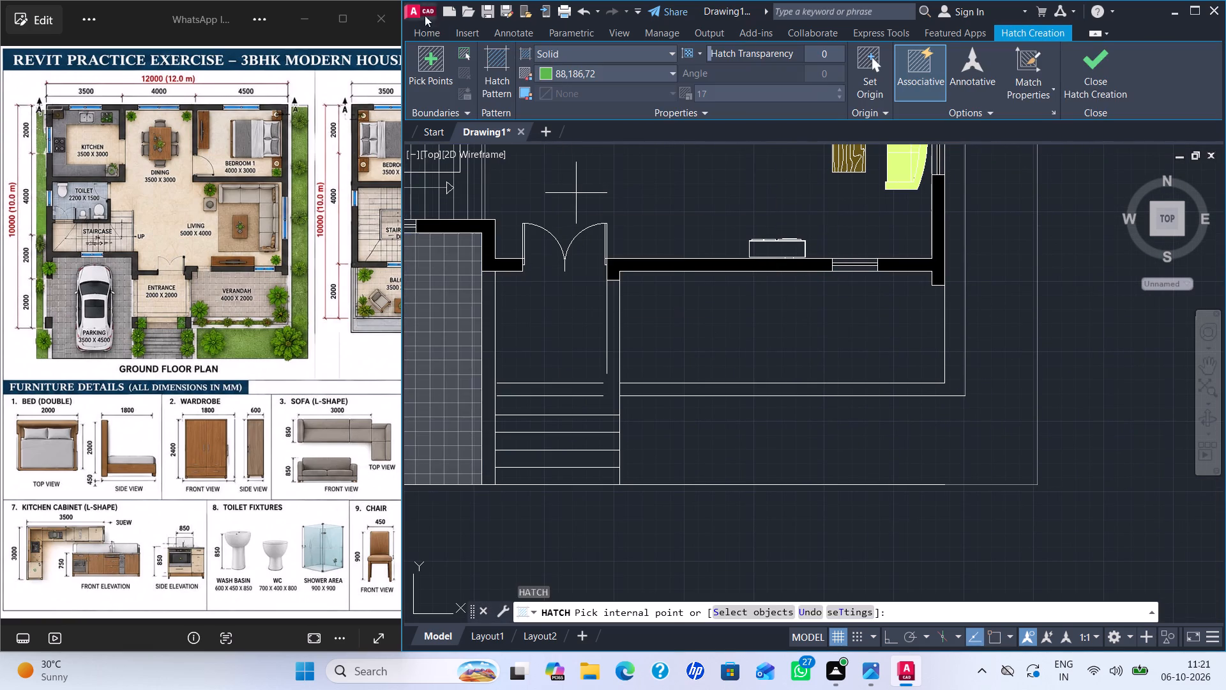
left_click(548, 72)
scroll(561, 121, "up", 2)
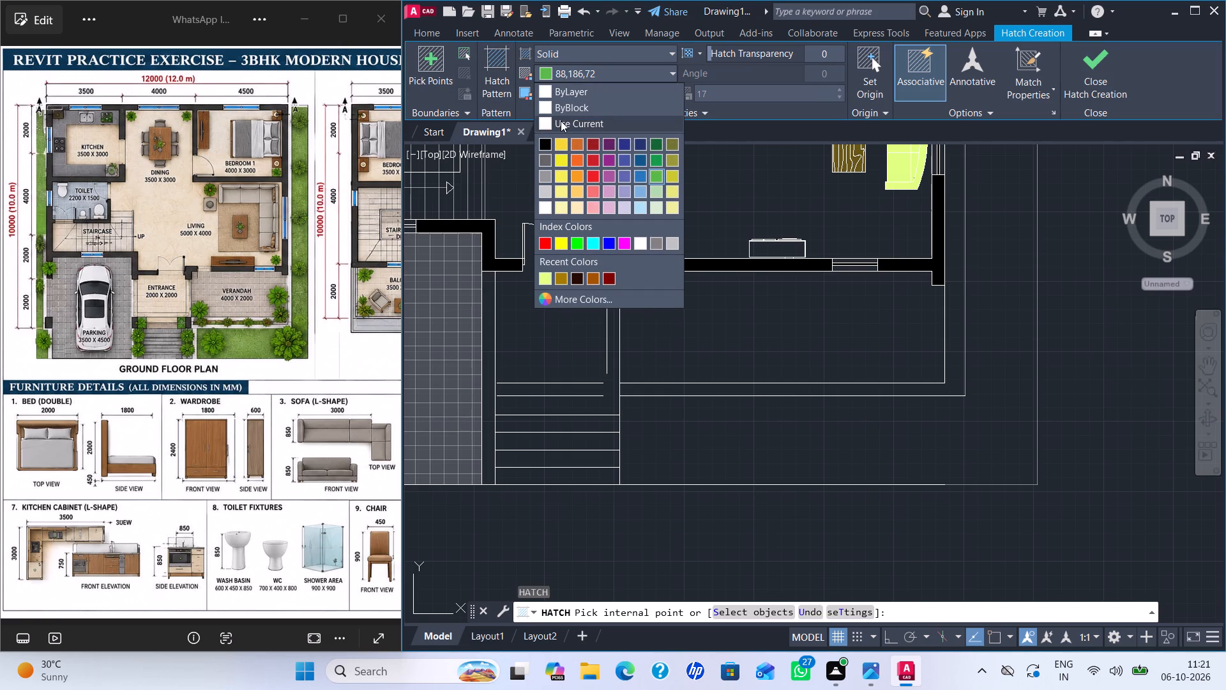
left_click(590, 93)
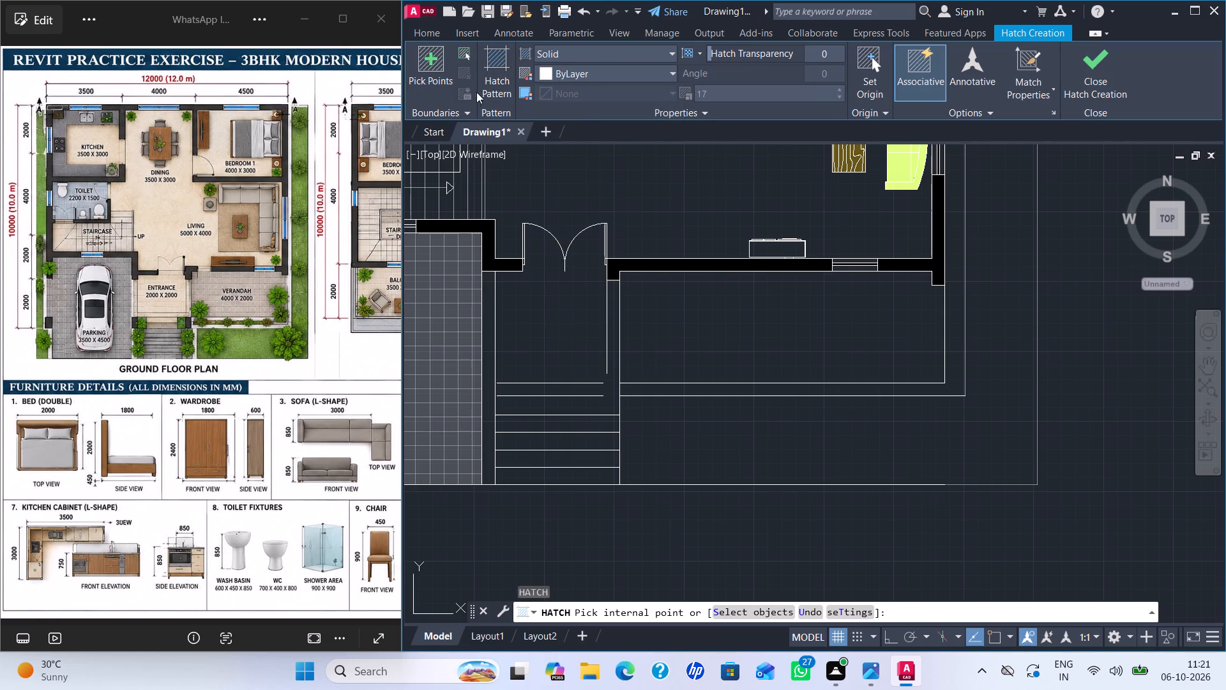
left_click(485, 88)
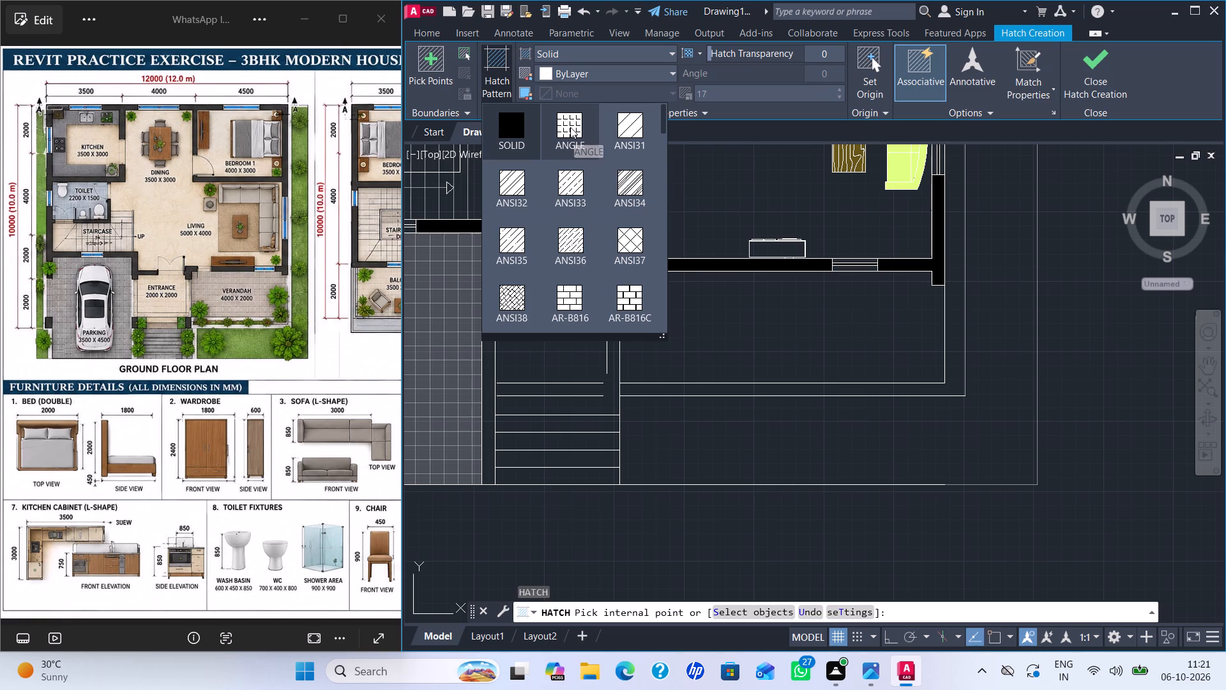
scroll(586, 188, "down", 4)
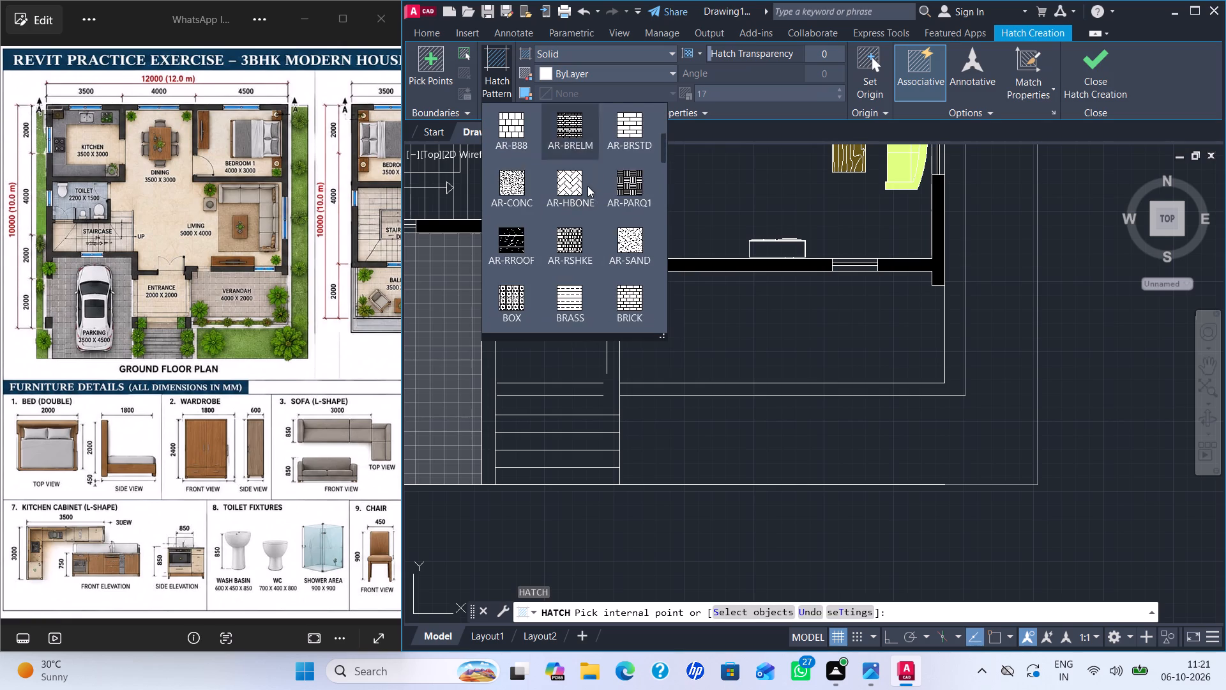
scroll(589, 183, "down", 5)
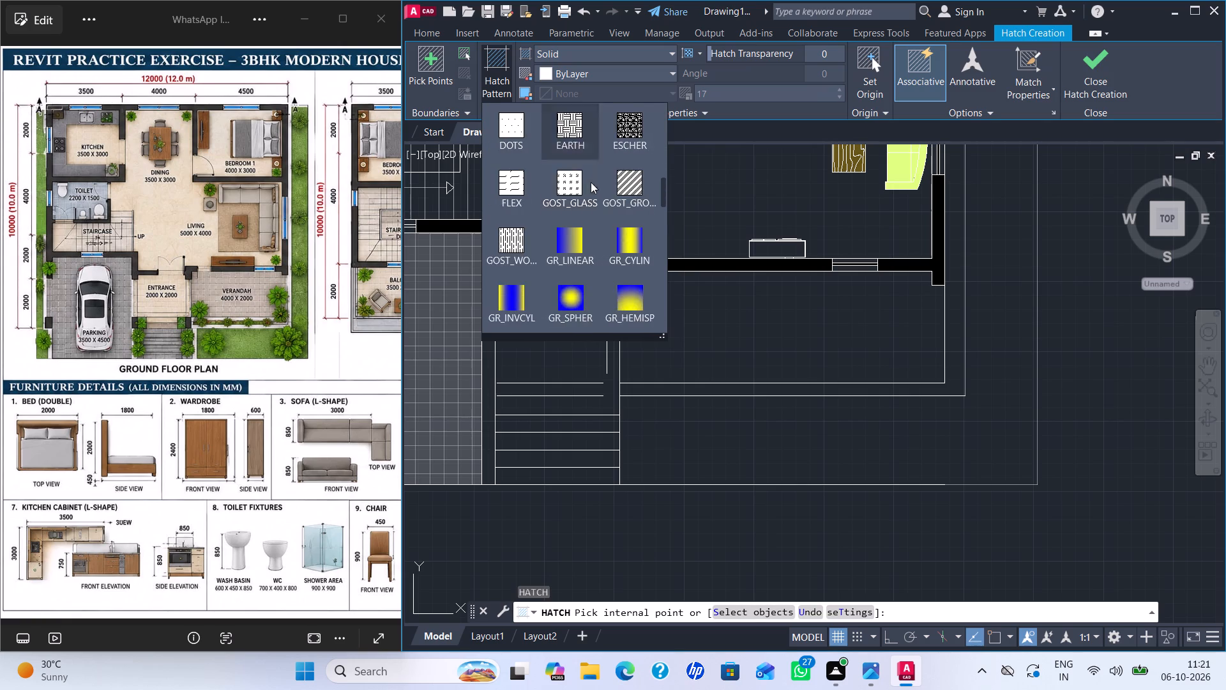
scroll(591, 182, "down", 14)
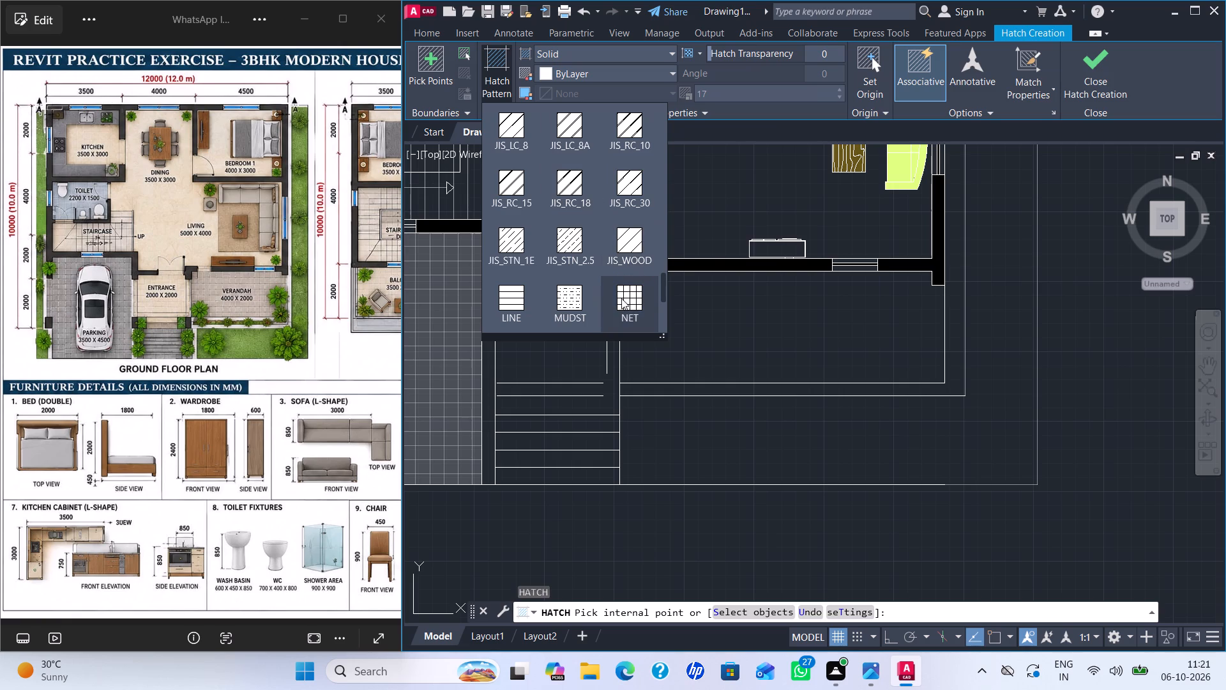
left_click(623, 293)
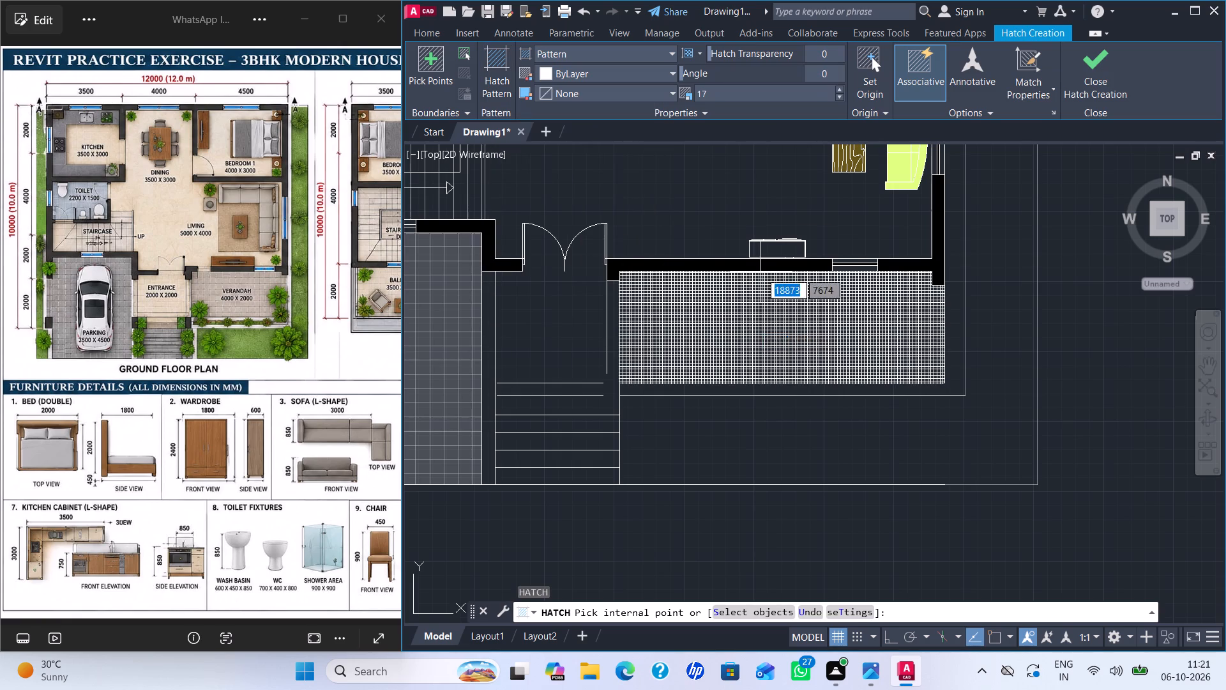
Adjust the verandah floor's NET hatch scale against the floor preview and settle on 81.
left_click(706, 88)
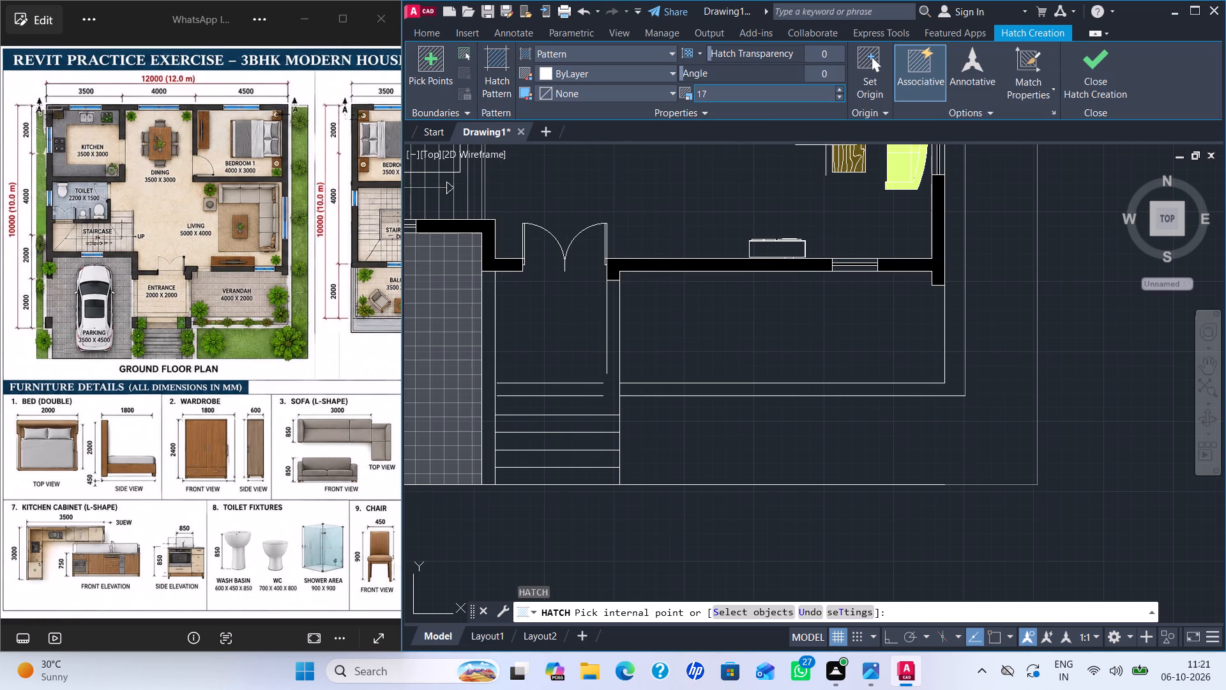
key("8")
key("0")
key("Return")
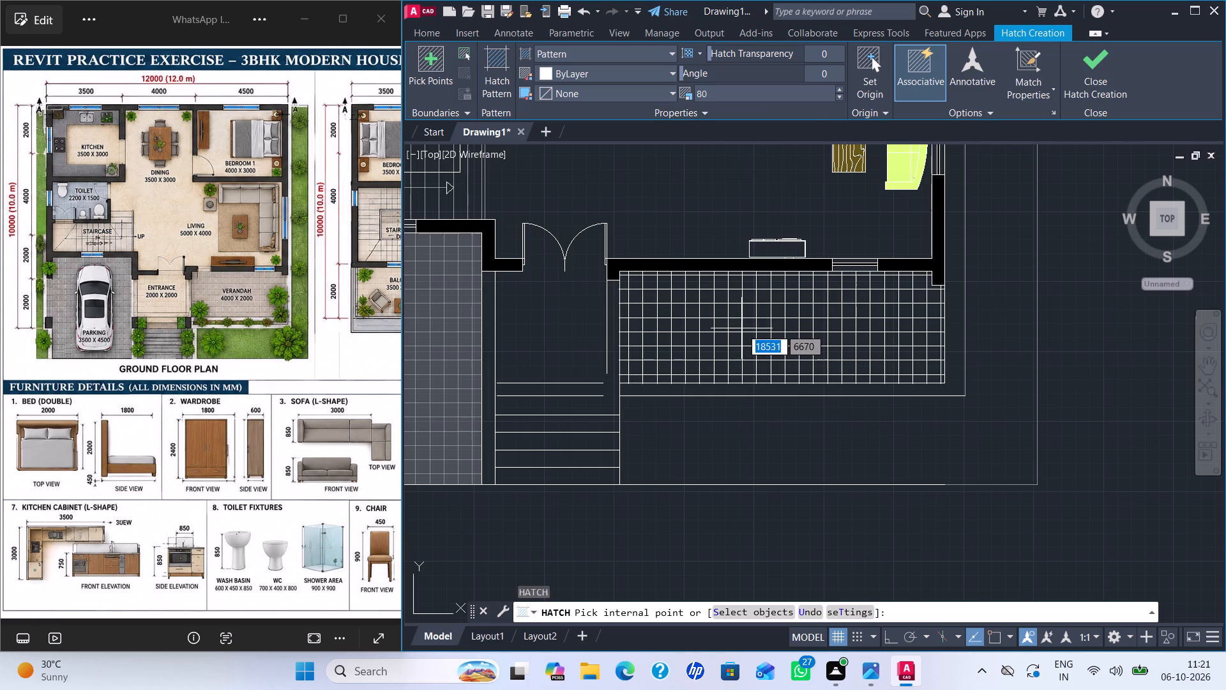
scroll(741, 328, "down", 1)
scroll(743, 329, "up", 2)
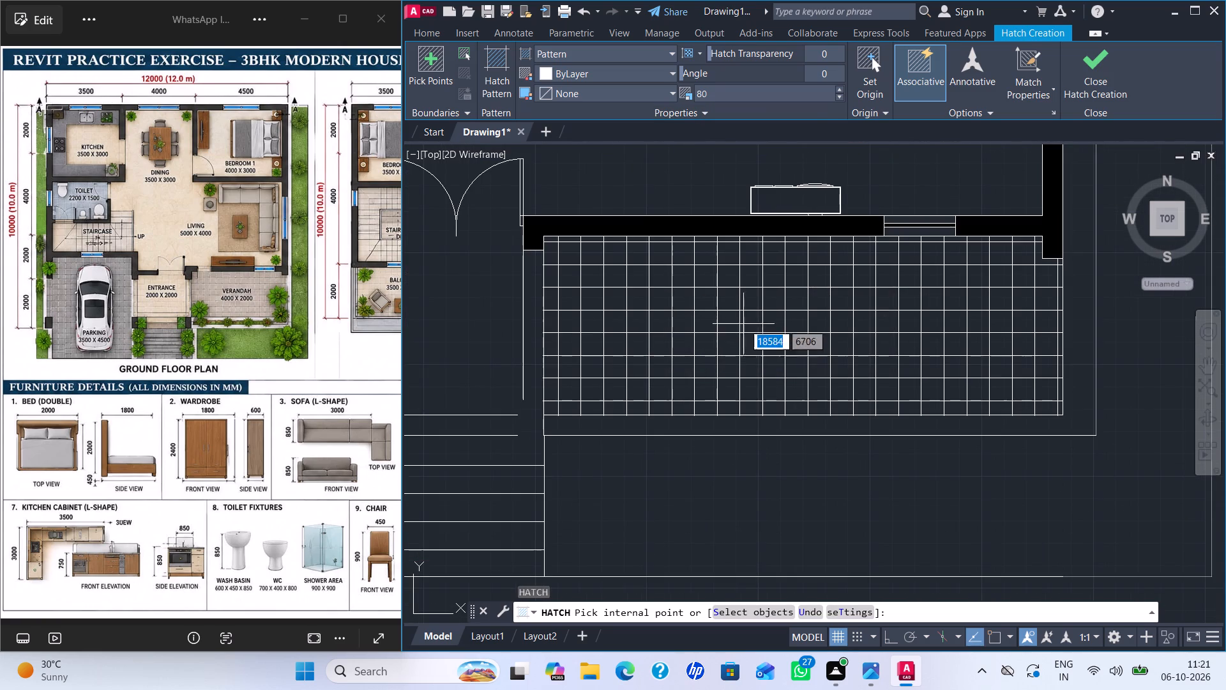
left_click(839, 89)
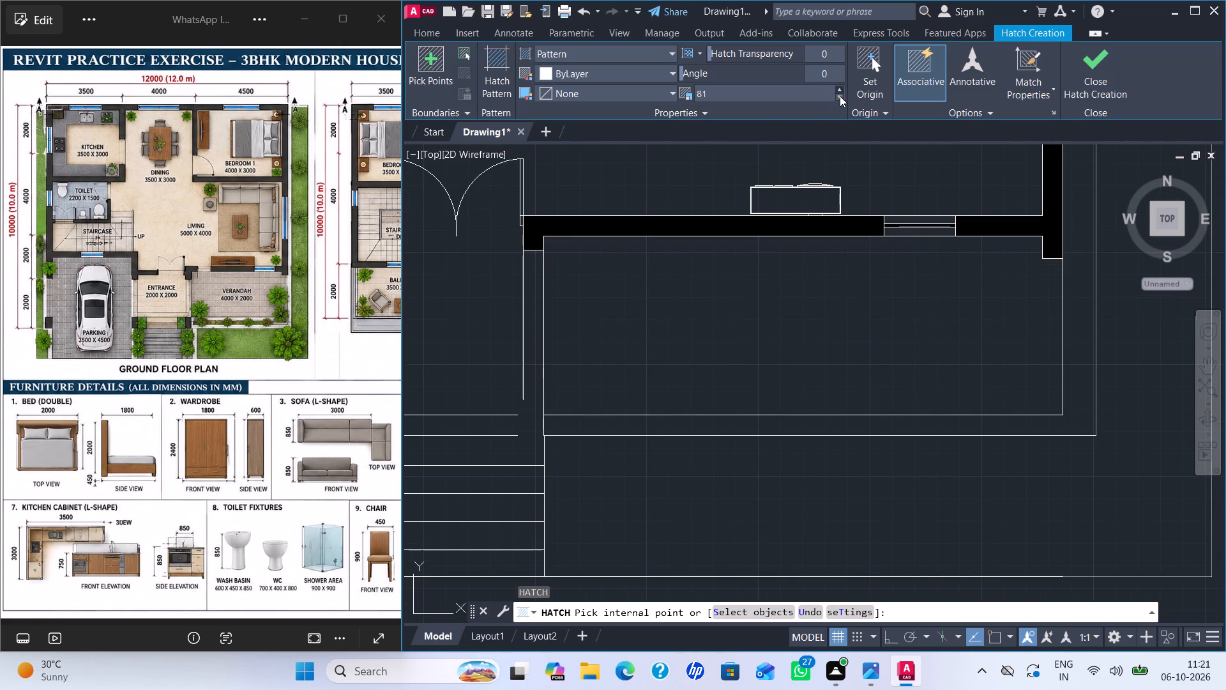
double_click(840, 95)
double_click(840, 95)
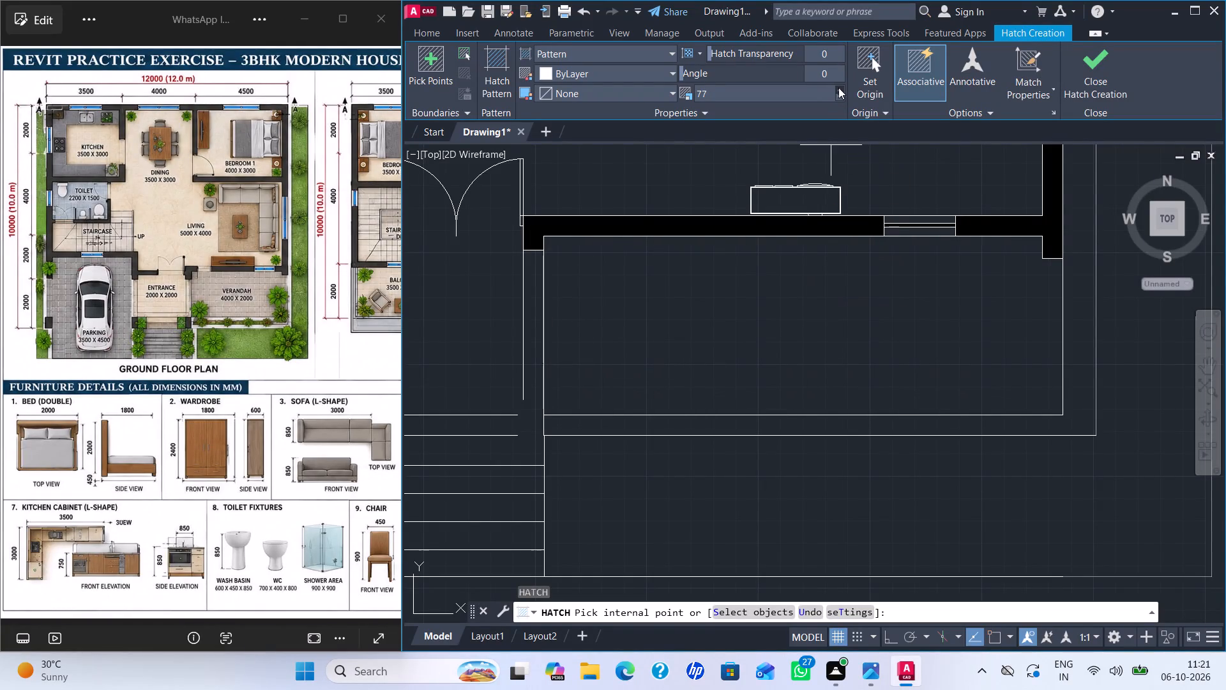
triple_click(838, 88)
triple_click(838, 88)
left_click(838, 88)
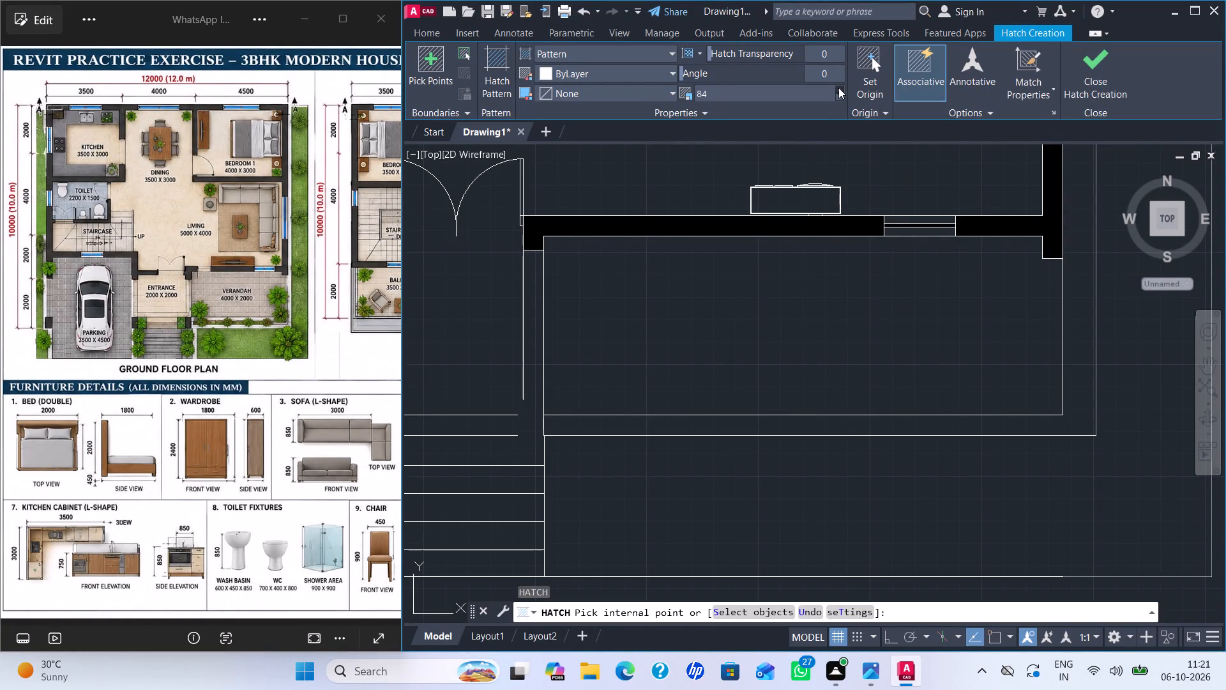
left_click(838, 88)
triple_click(838, 88)
left_click(838, 88)
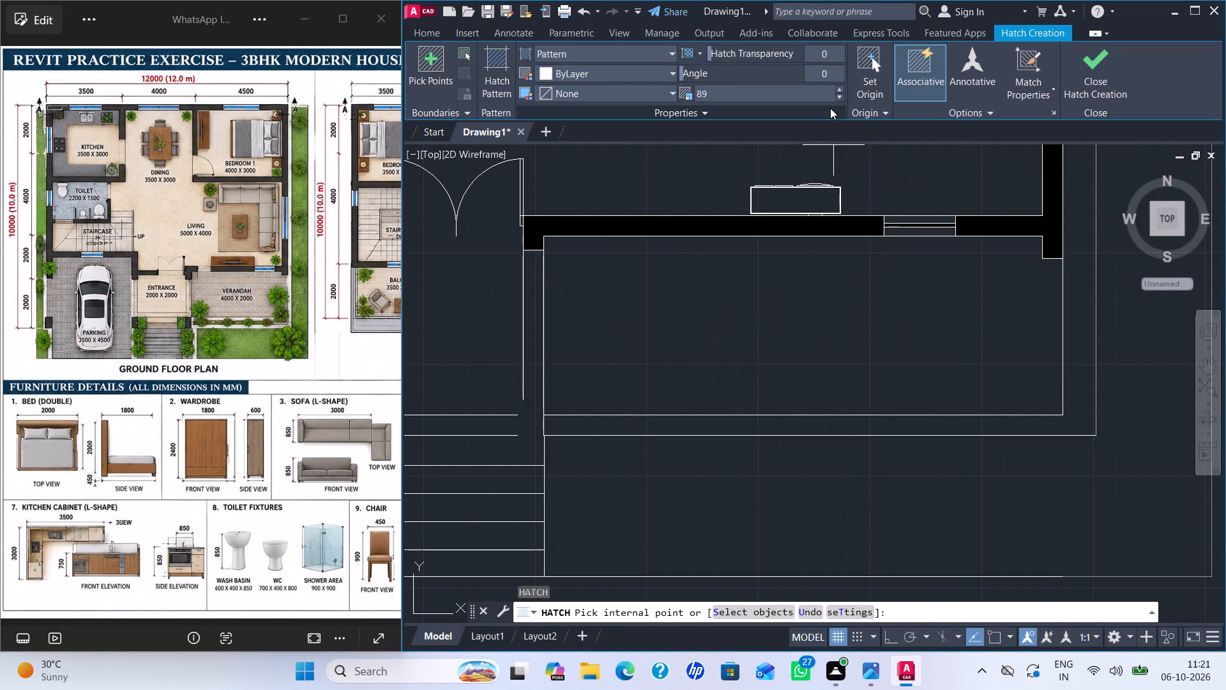
left_click(839, 95)
left_click(839, 95)
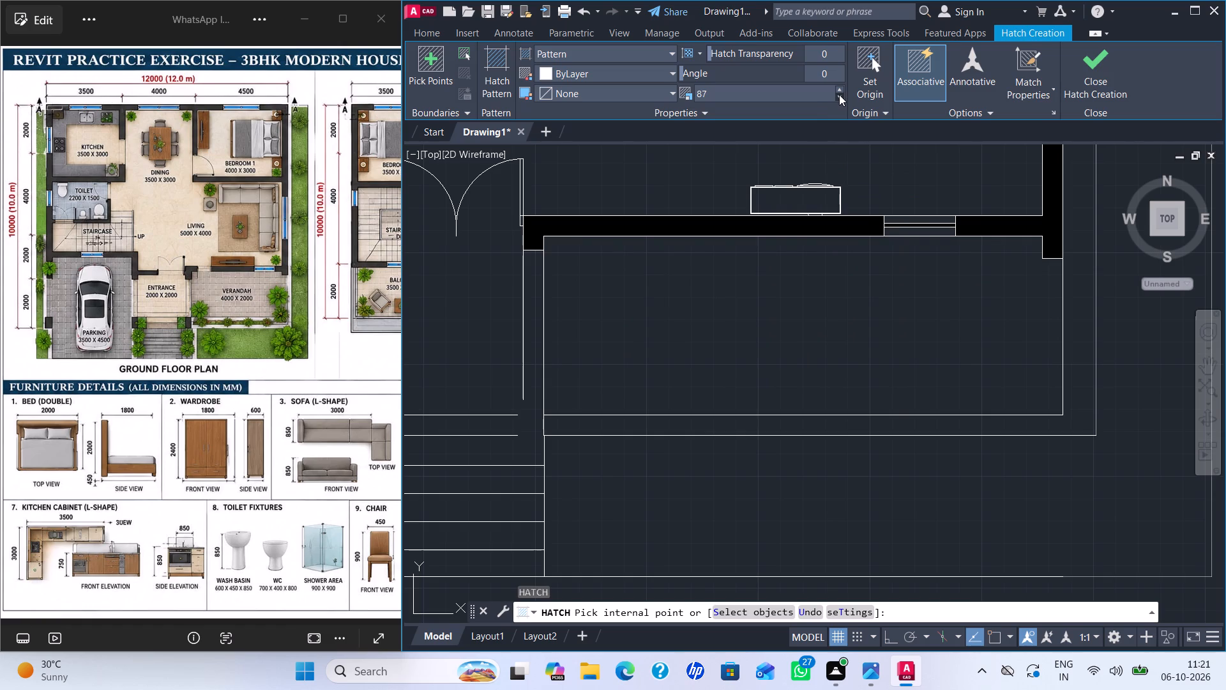
triple_click(839, 95)
double_click(839, 95)
left_click(839, 95)
Apply the NET hatch to the verandah floor with a hatch transparency of 57.
left_click_drag(711, 54, 821, 61)
left_click(821, 320)
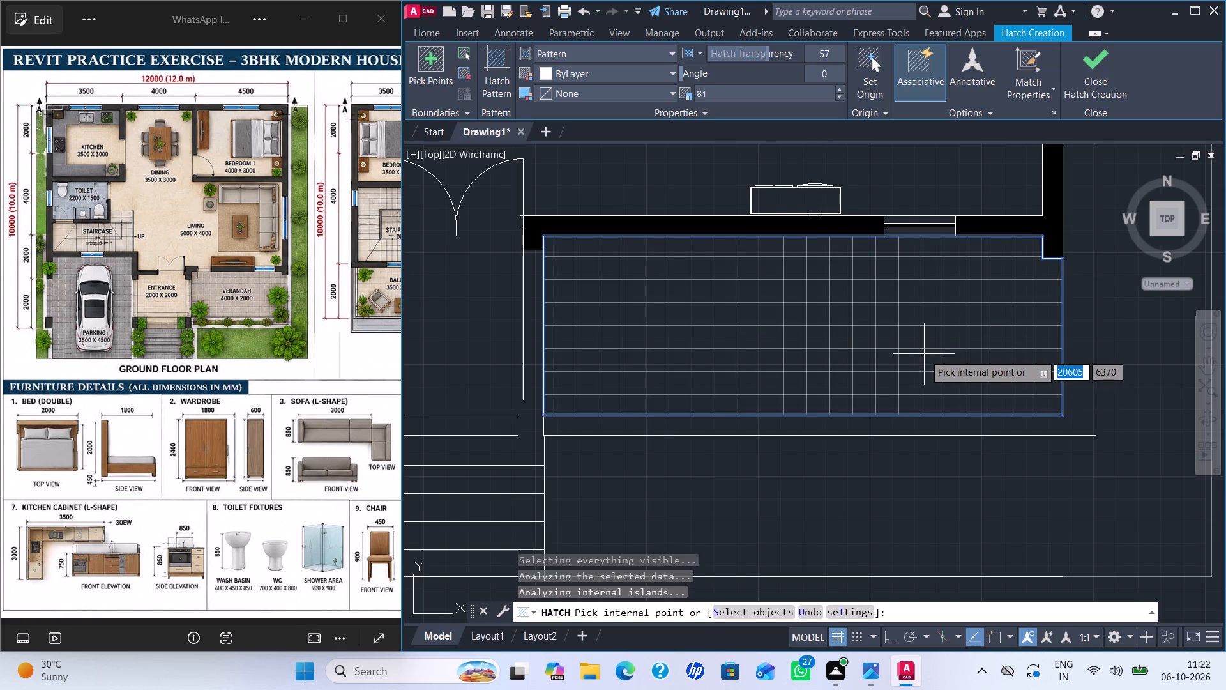
key("Return")
scroll(913, 360, "down", 2)
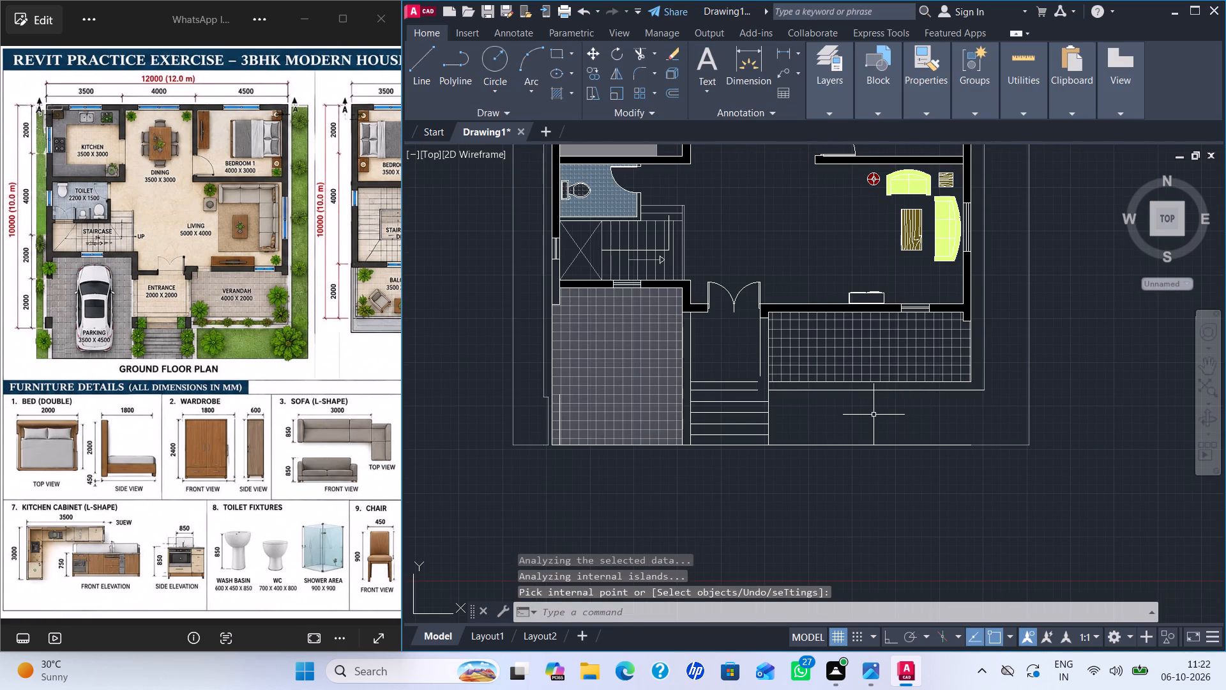
key("Escape")
key("Escape")
Hatch the verandah floor with a solid grey fill in colour 147,149,152 over the tile grid.
scroll(868, 350, "up", 1)
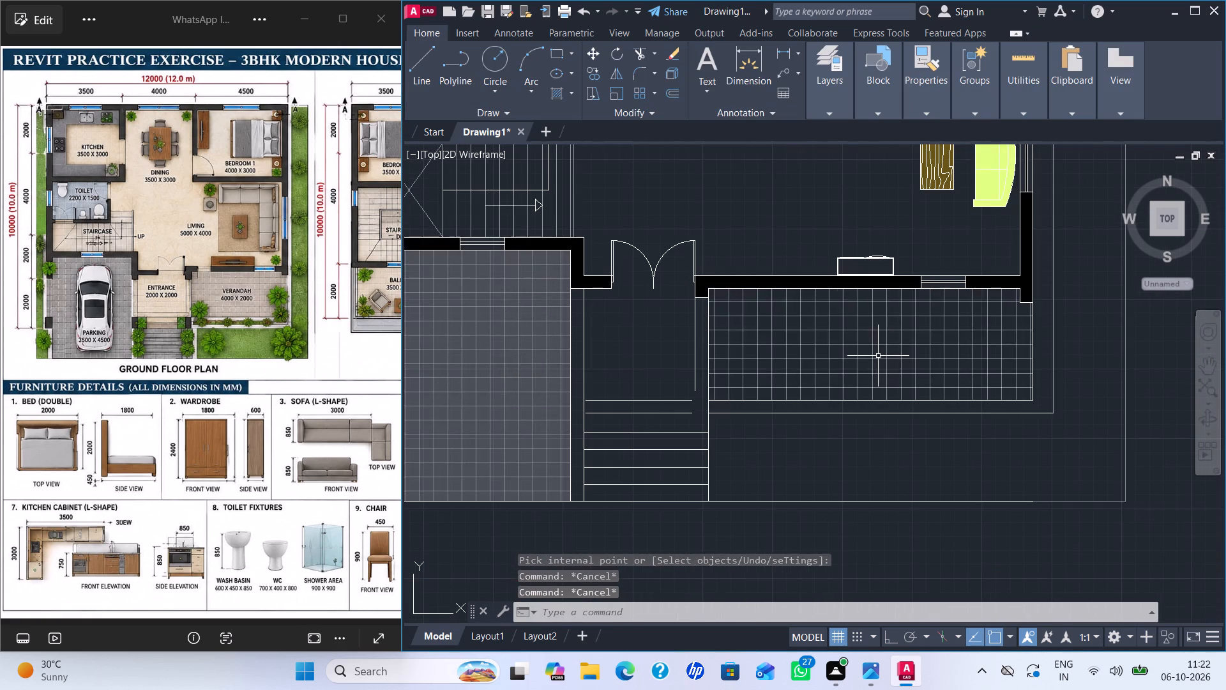
key("Escape")
key("h")
key("Return")
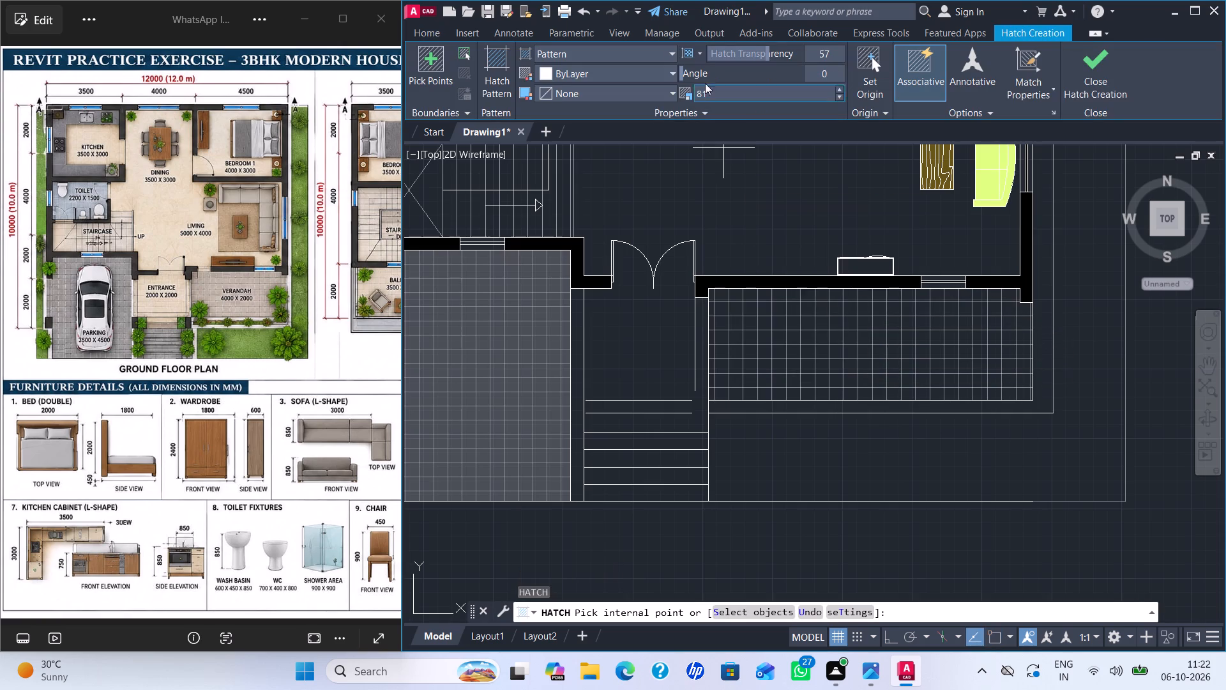
left_click(496, 63)
scroll(532, 171, "up", 9)
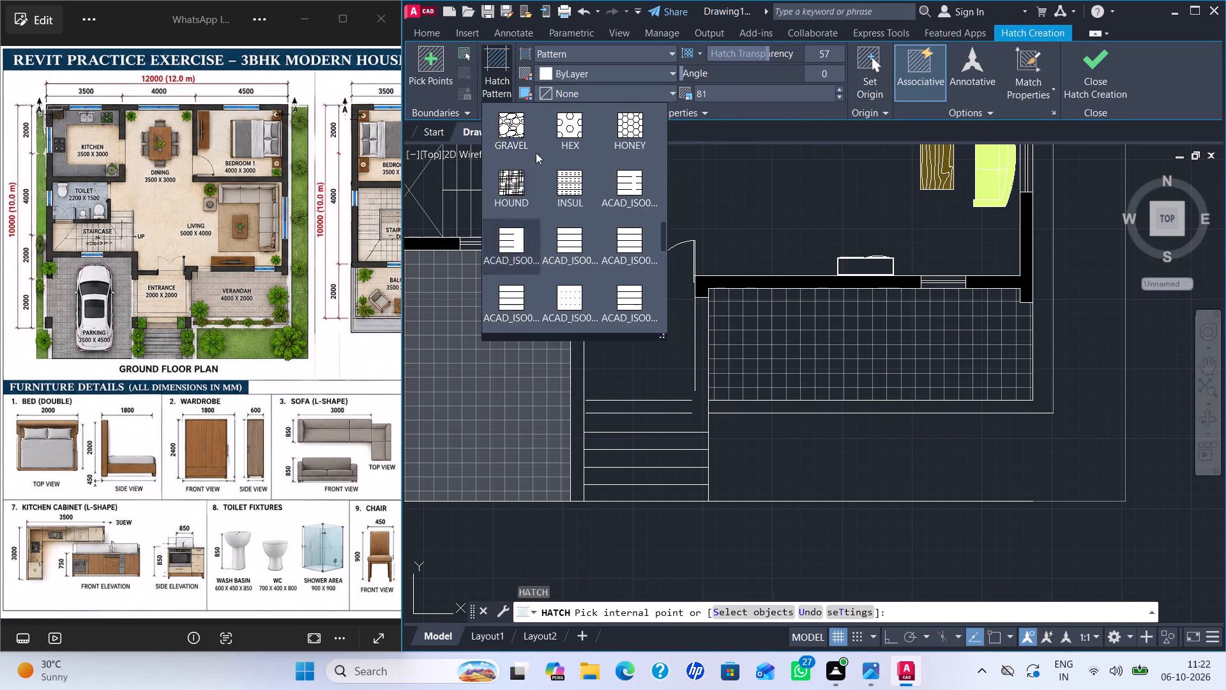
scroll(536, 153, "up", 18)
scroll(535, 135, "up", 10)
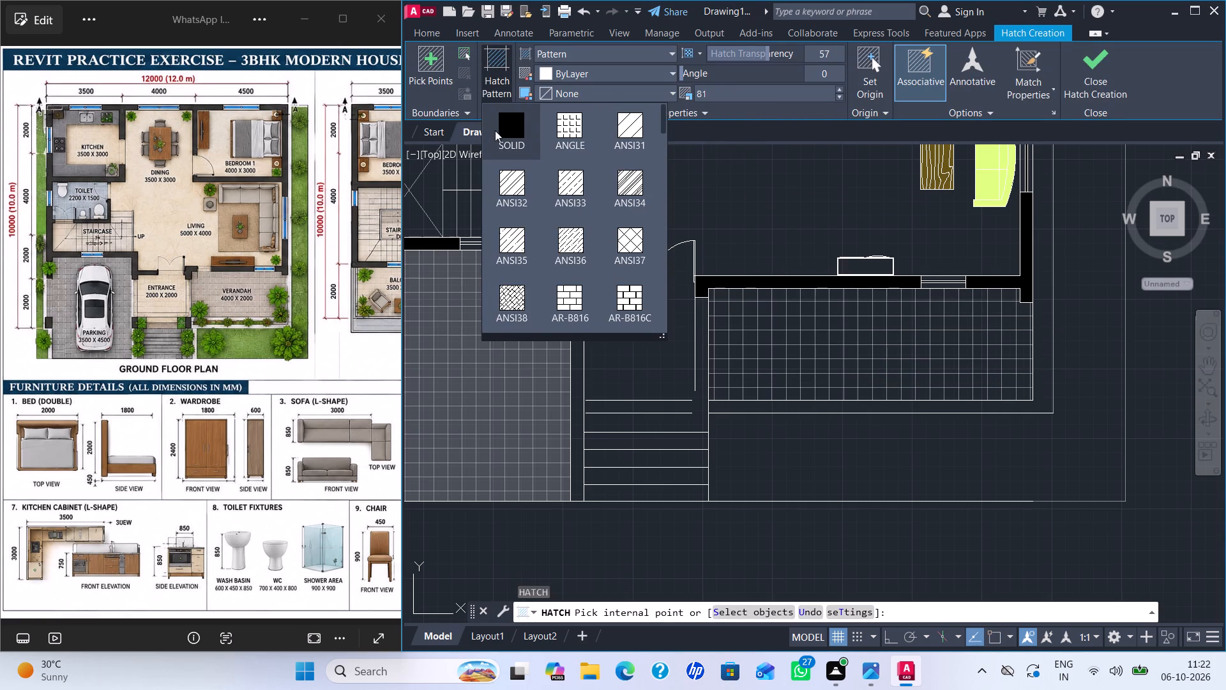
left_click(510, 126)
left_click(542, 66)
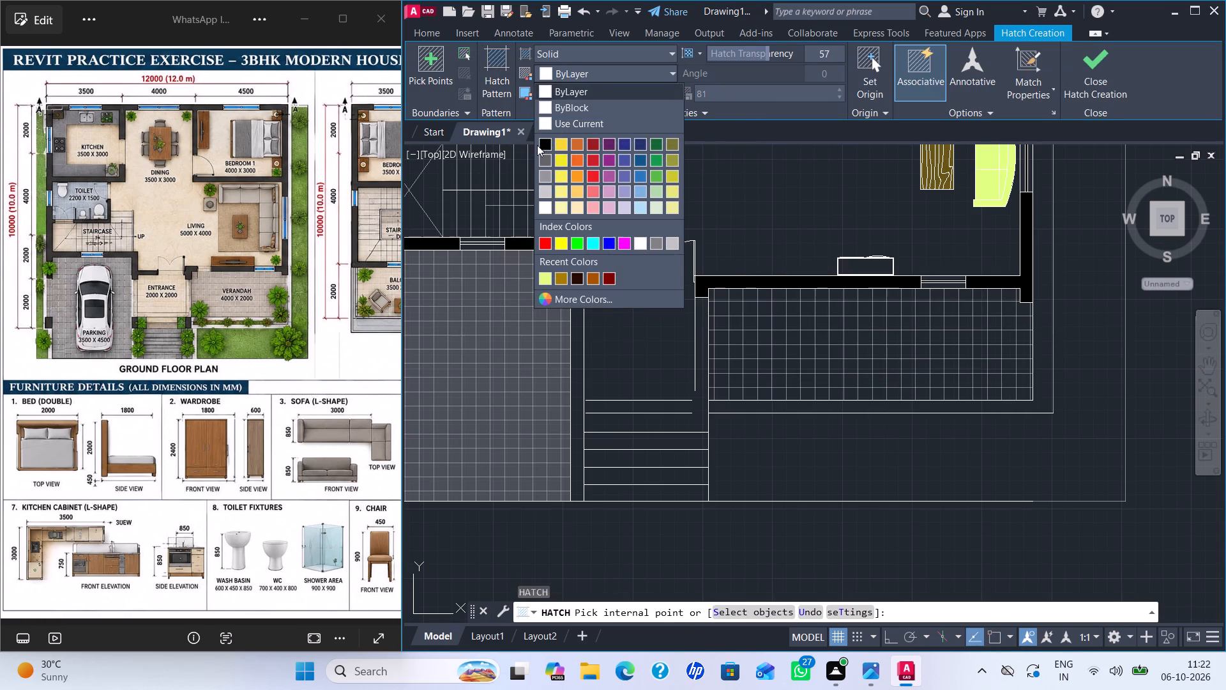
left_click(541, 174)
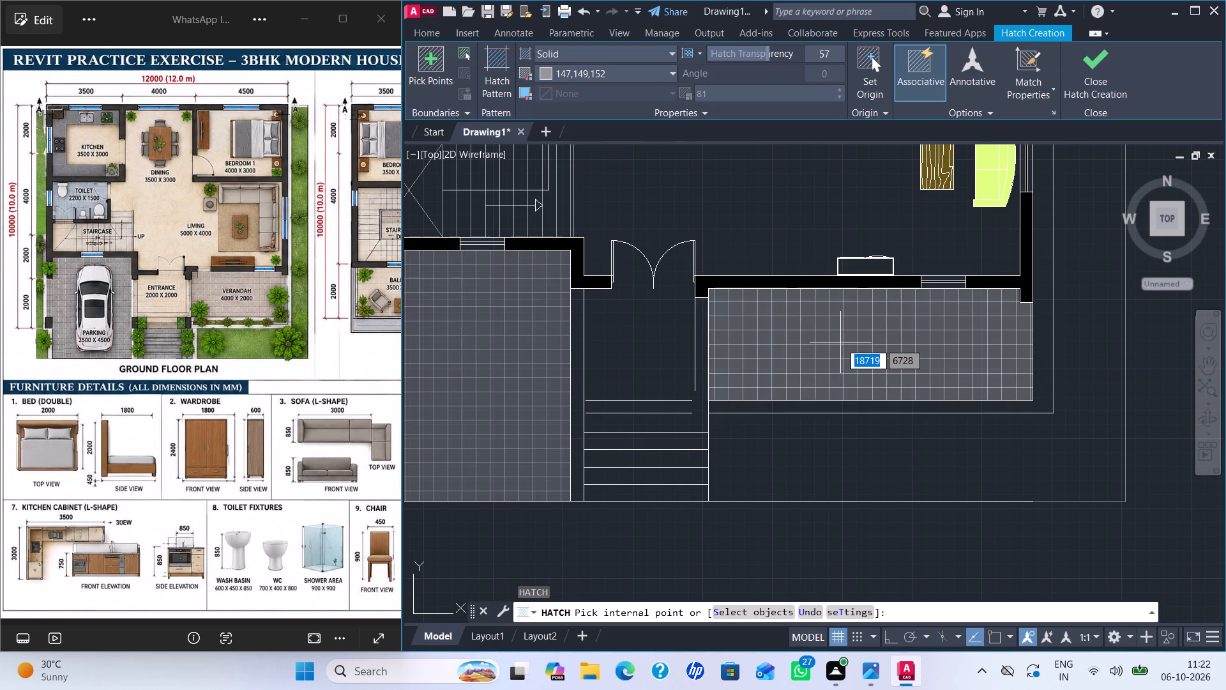
left_click(840, 342)
key("Return")
Examine the ground floor plan and the outer strips around the house for areas that still need hatching.
scroll(929, 434, "down", 2)
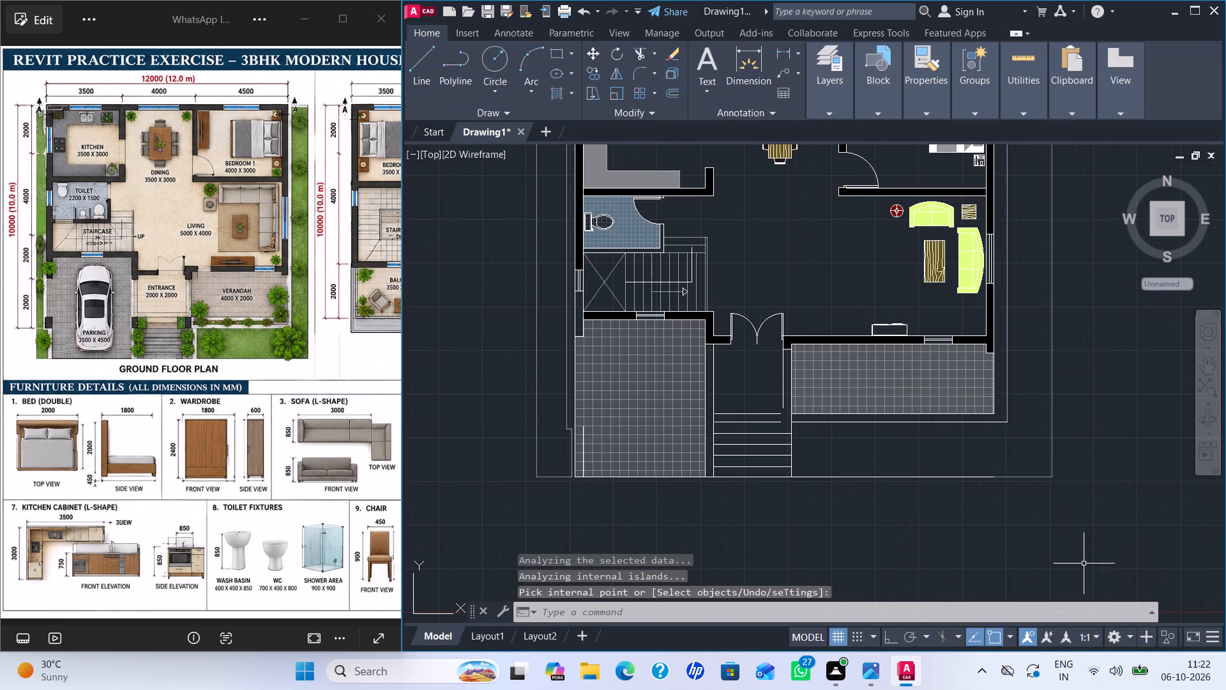
scroll(1037, 545, "down", 1)
scroll(1031, 542, "up", 1)
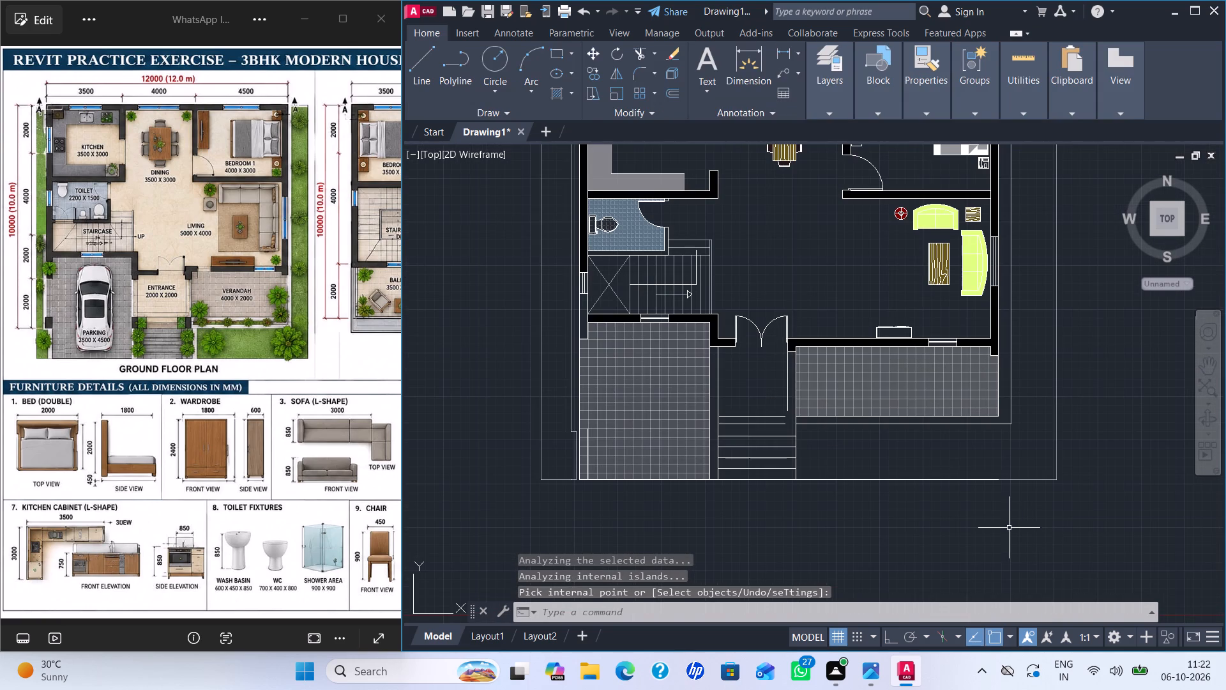
middle_click_drag(1009, 528, 960, 560)
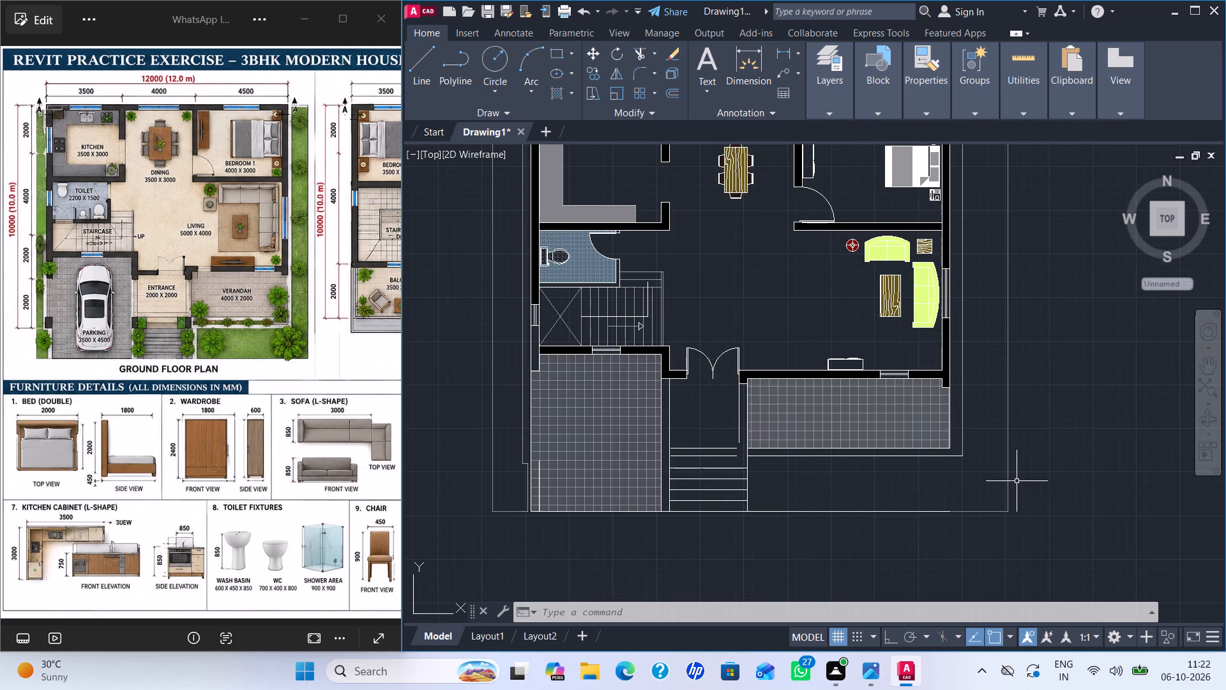
scroll(1059, 487, "down", 1)
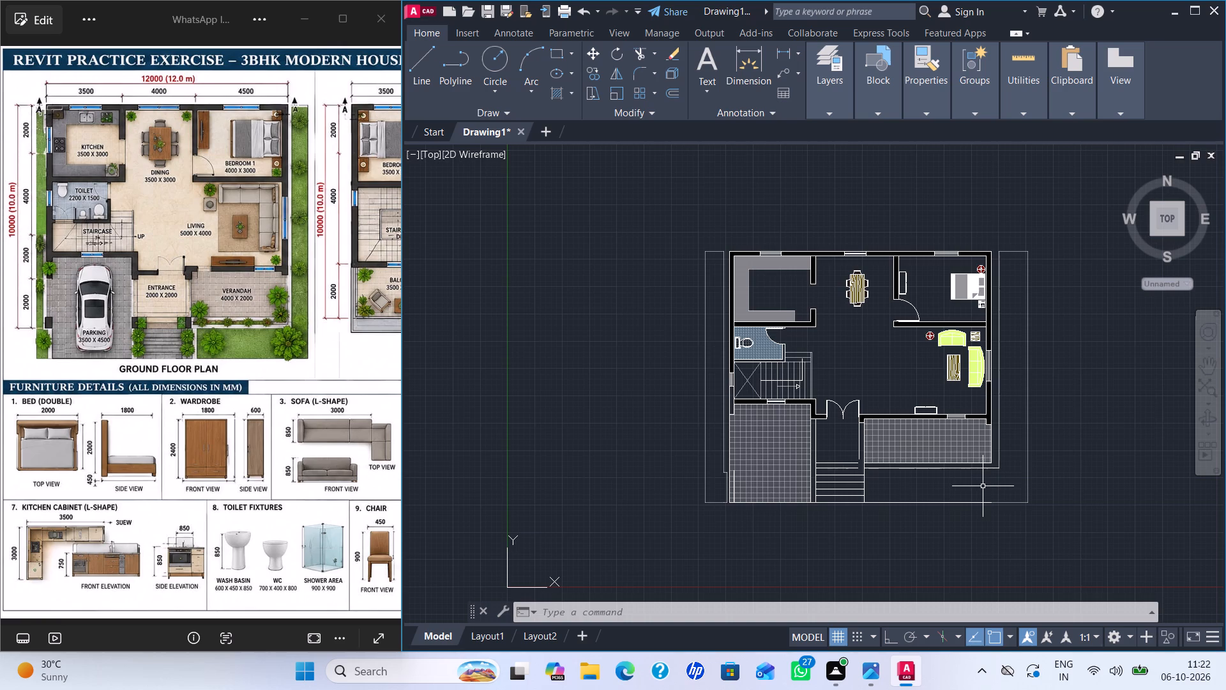
scroll(994, 483, "up", 1)
scroll(994, 483, "down", 1)
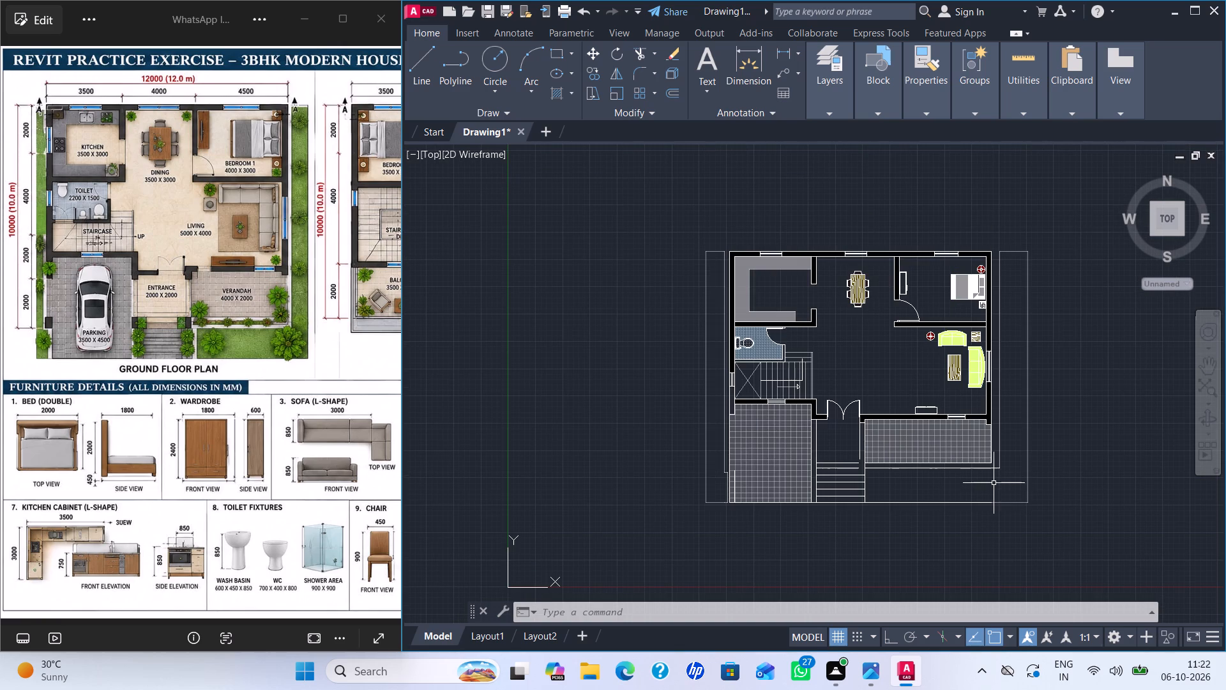
scroll(994, 483, "up", 1)
scroll(994, 482, "down", 1)
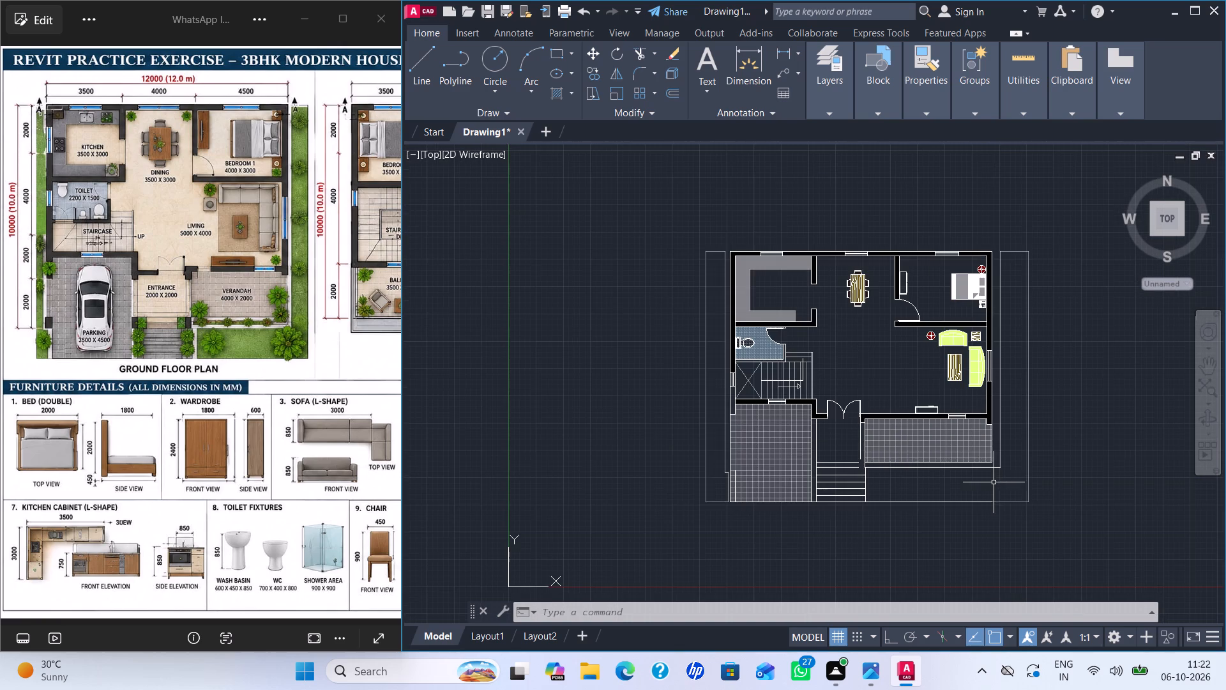
scroll(1001, 472, "up", 1)
Set up a hatch for the lawn using the GRASS pattern in green colour 19,103,52.
key("h")
key("Return")
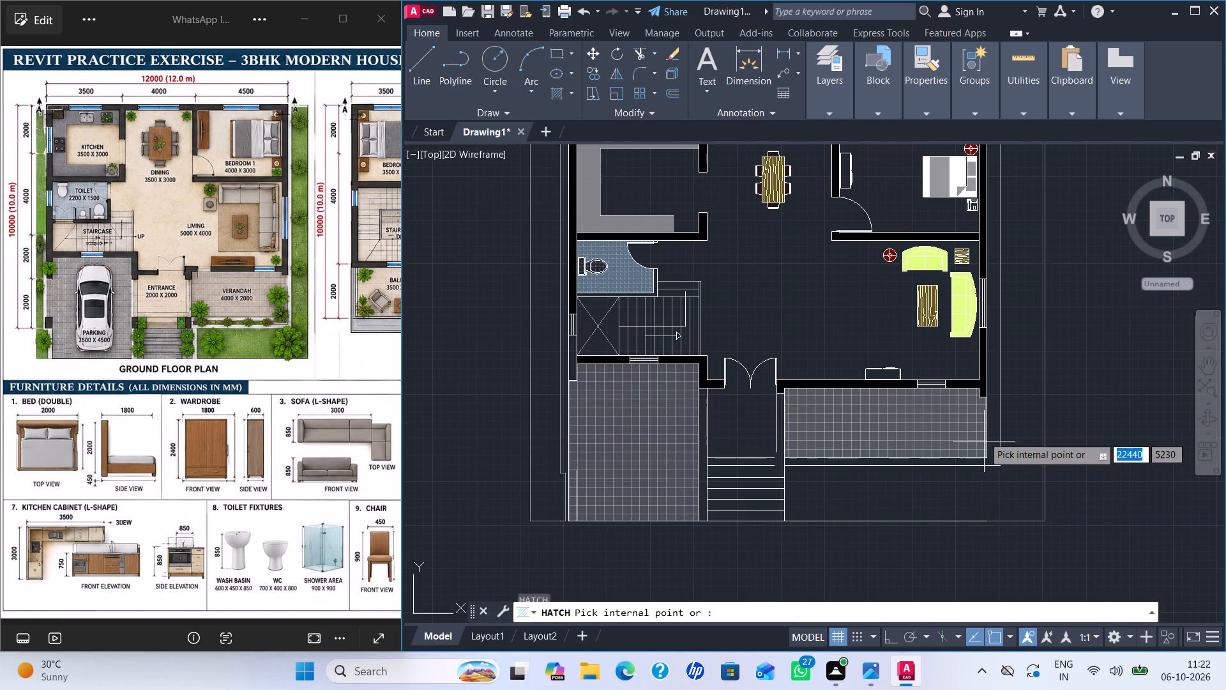
left_click(542, 72)
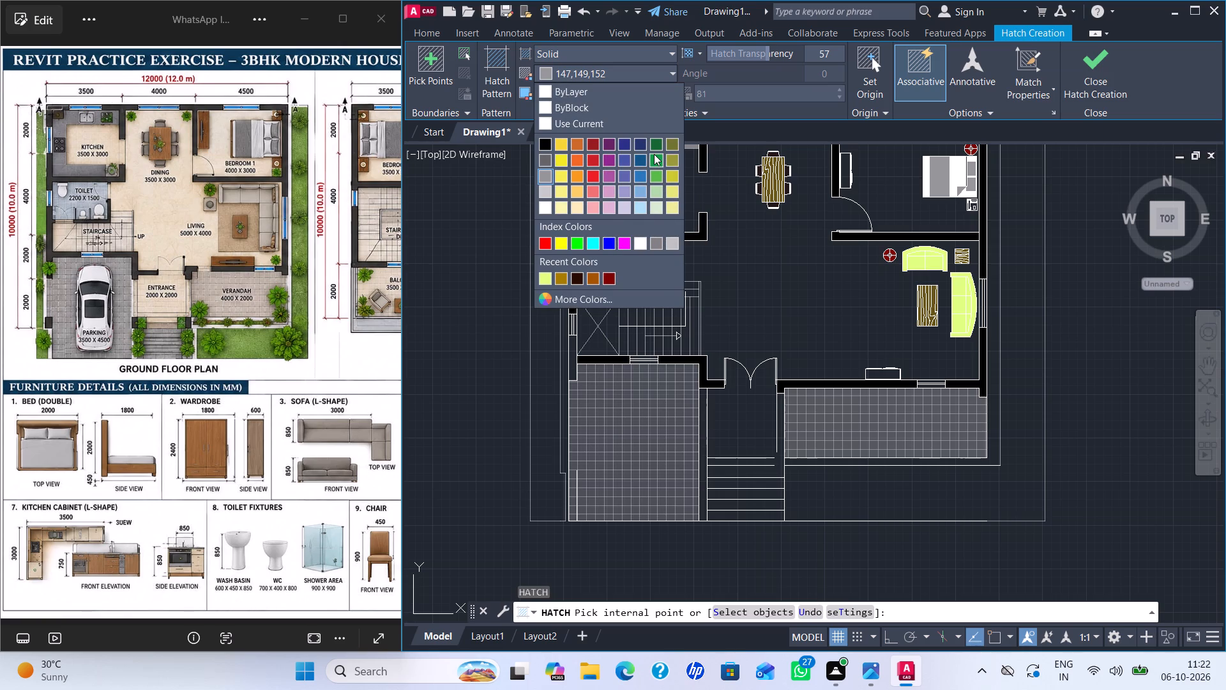
left_click(656, 143)
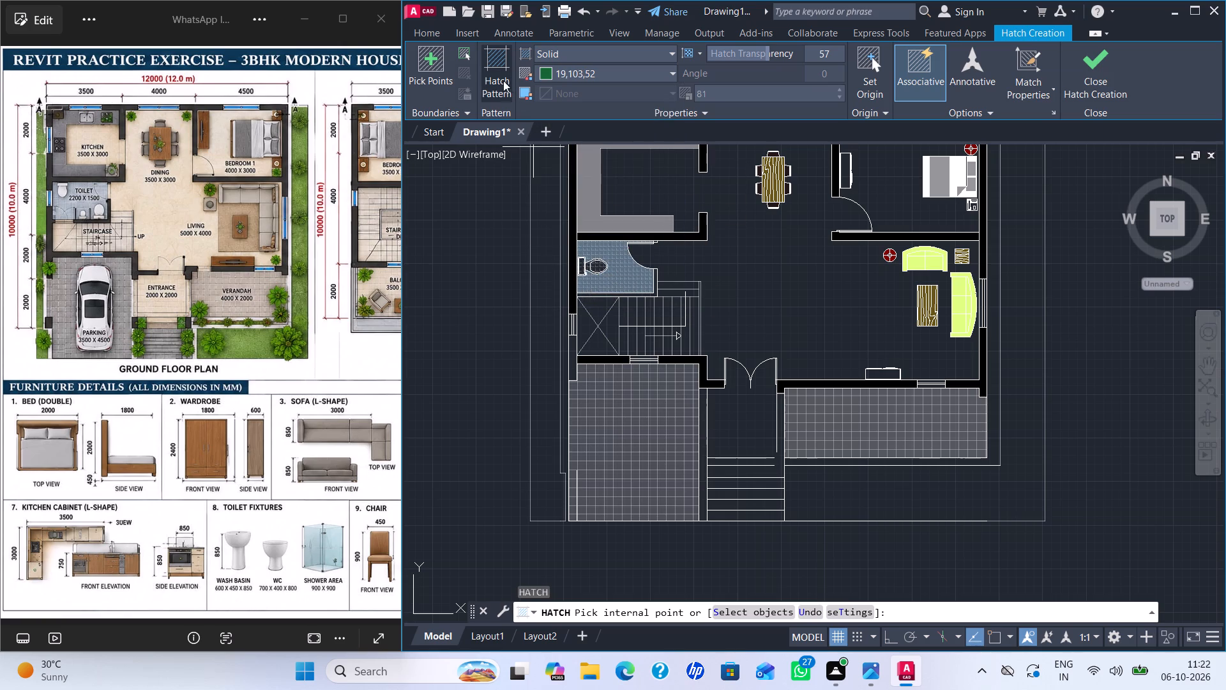
left_click(501, 82)
scroll(617, 282, "down", 10)
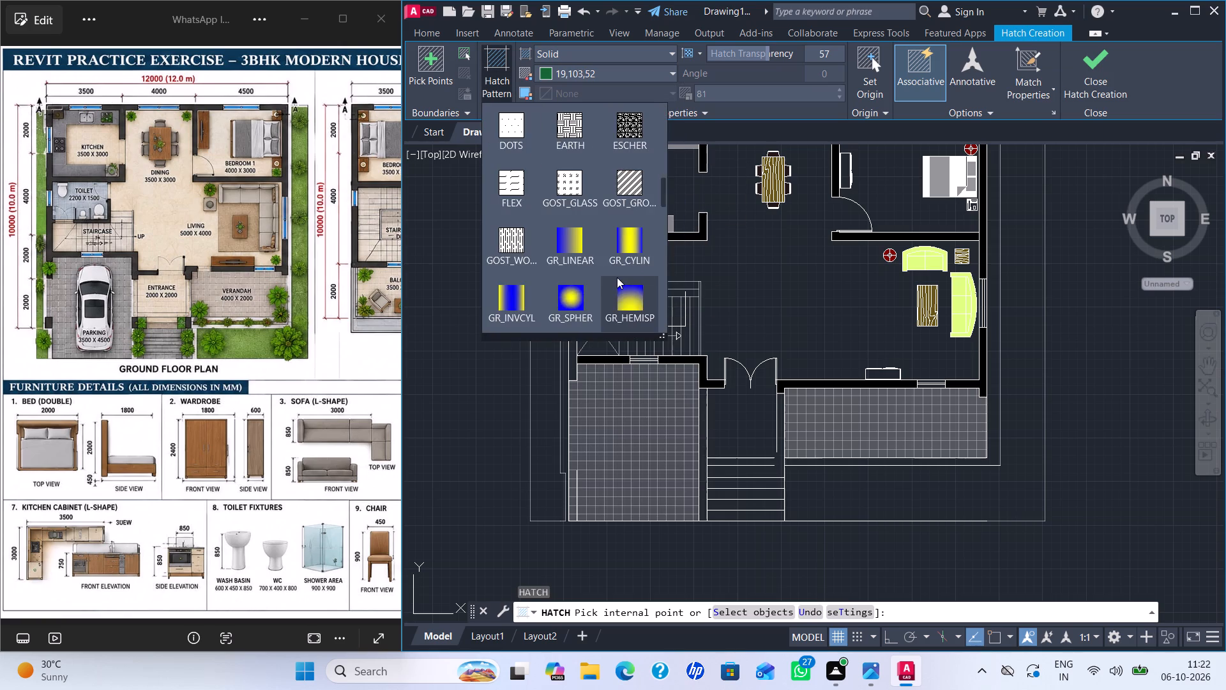
scroll(617, 277, "down", 10)
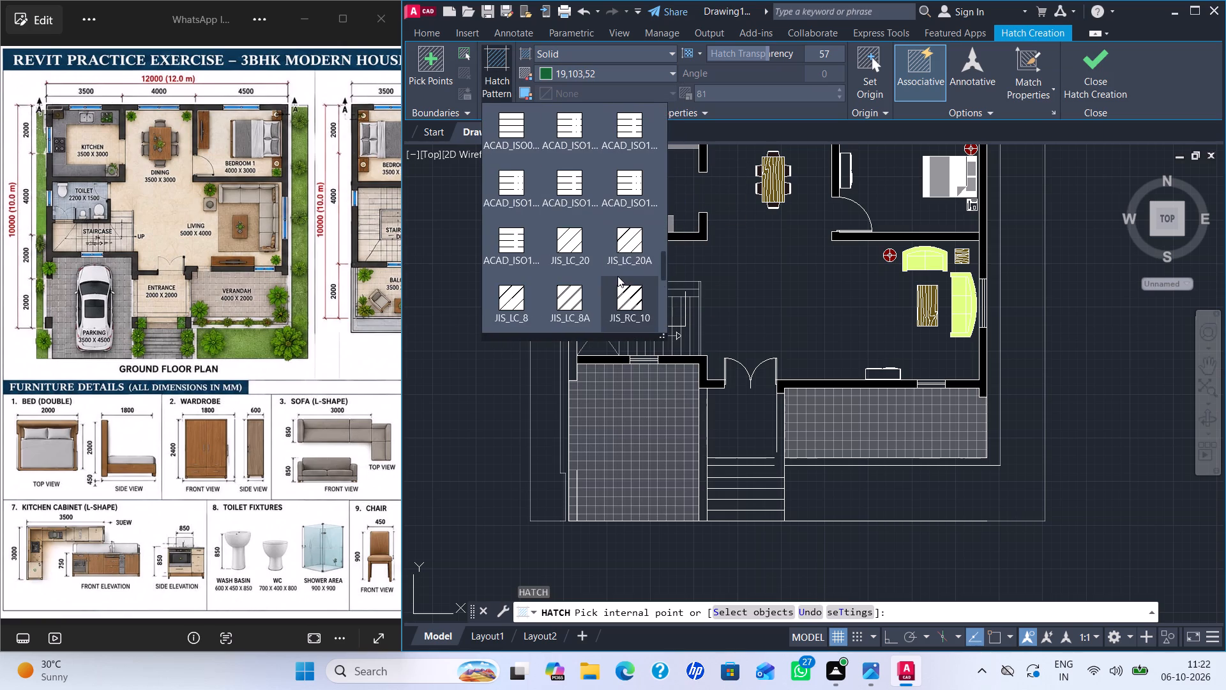
scroll(617, 276, "down", 5)
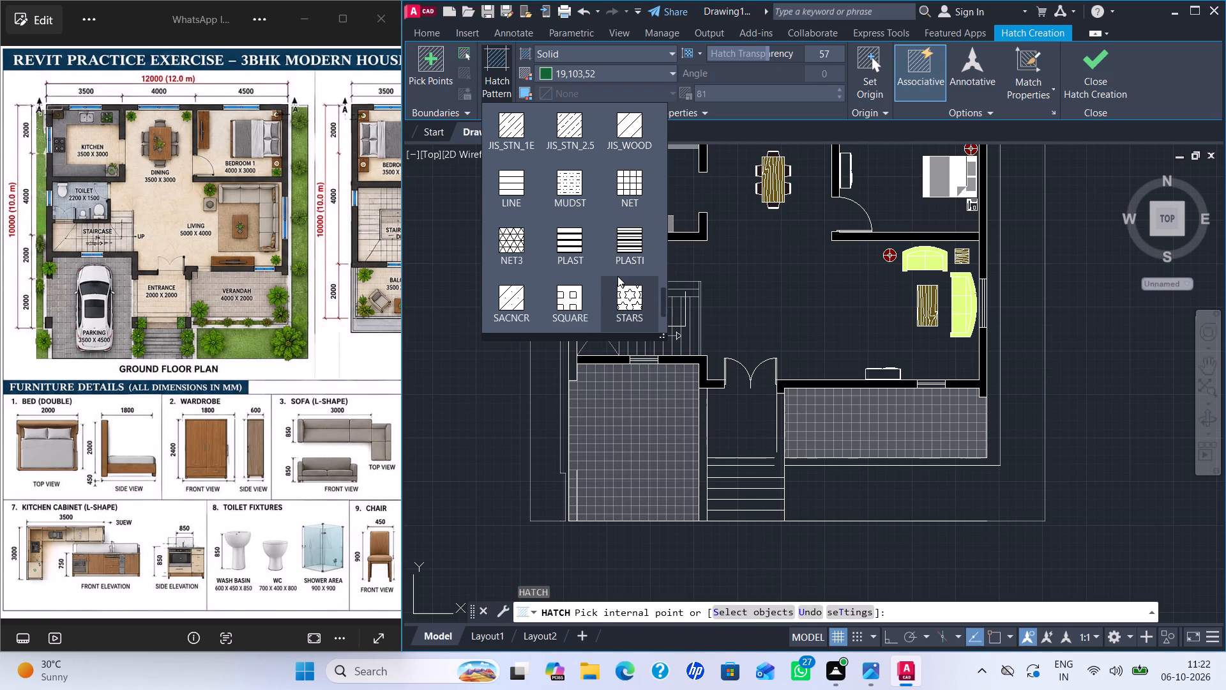
scroll(617, 276, "down", 6)
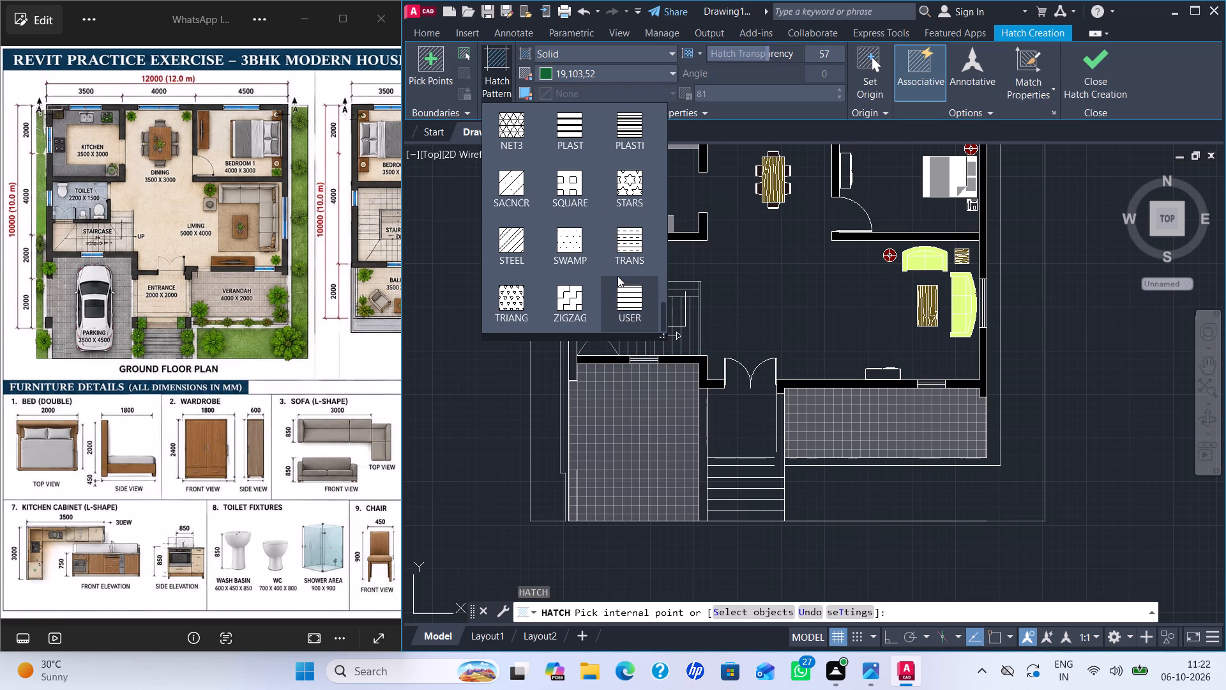
scroll(617, 276, "down", 10)
scroll(596, 275, "up", 4)
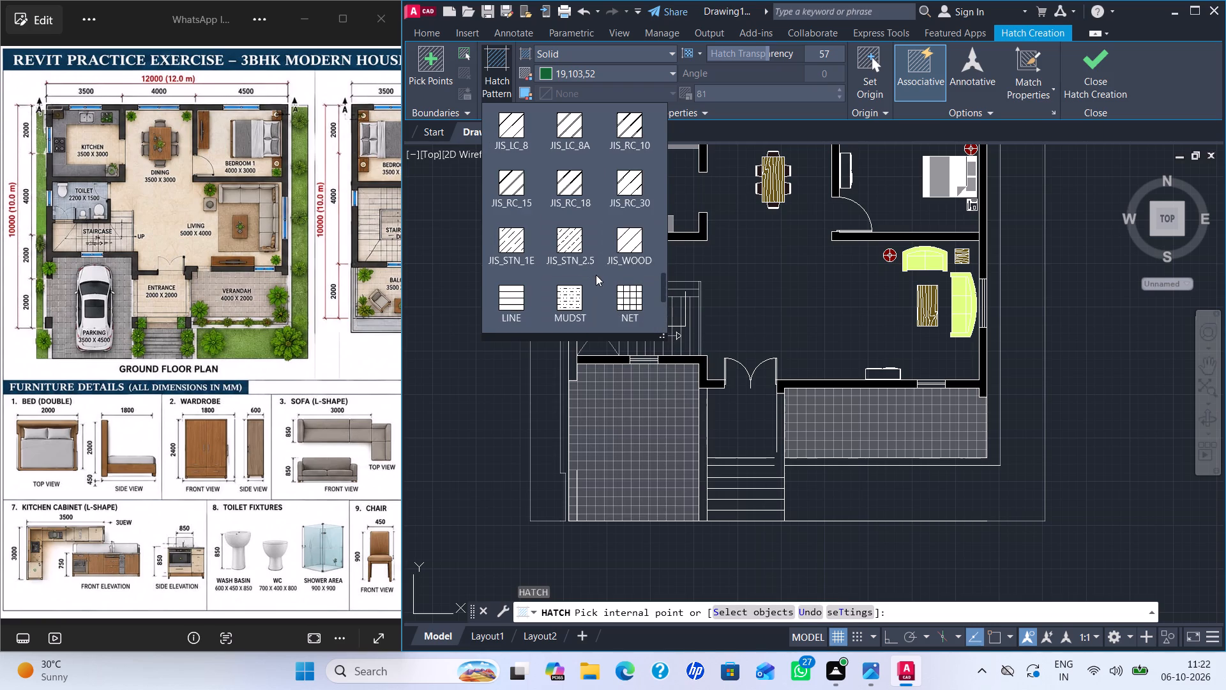
scroll(596, 275, "up", 10)
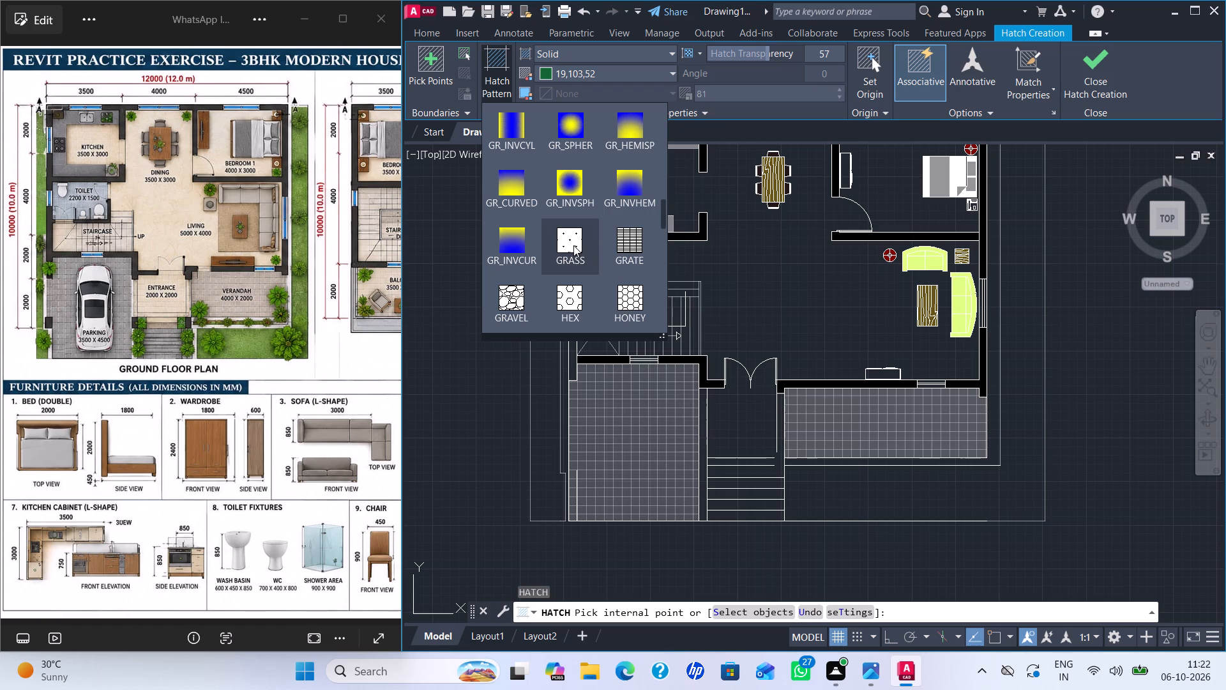
left_click(570, 247)
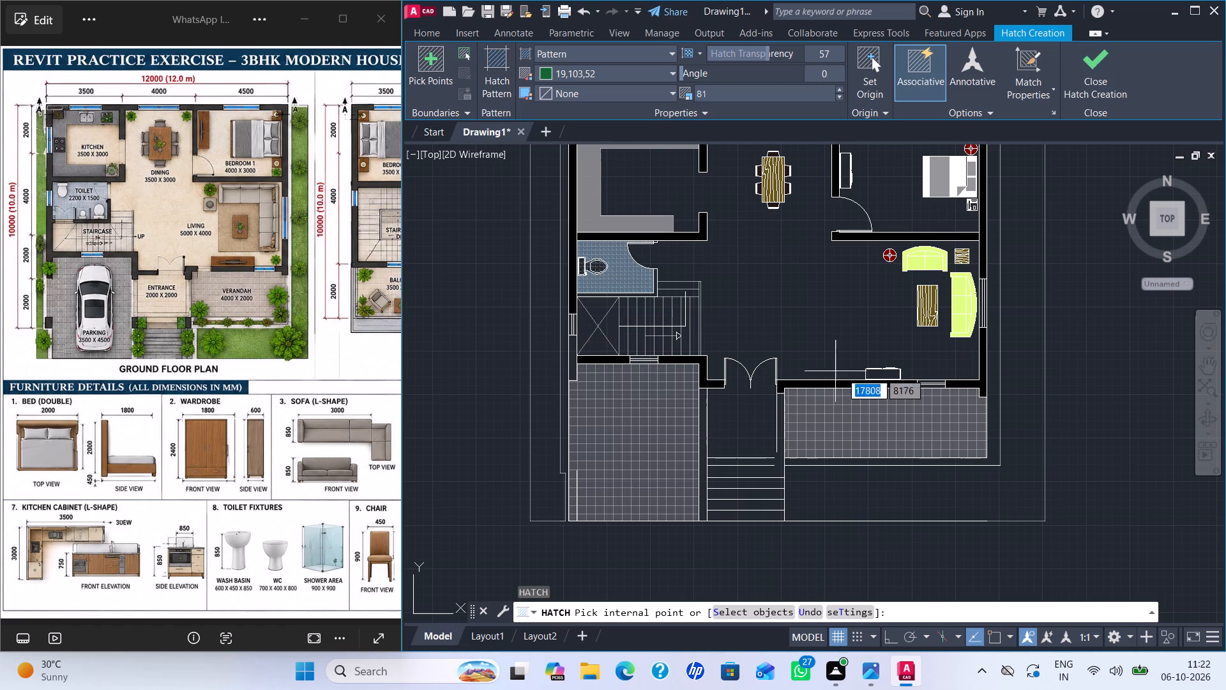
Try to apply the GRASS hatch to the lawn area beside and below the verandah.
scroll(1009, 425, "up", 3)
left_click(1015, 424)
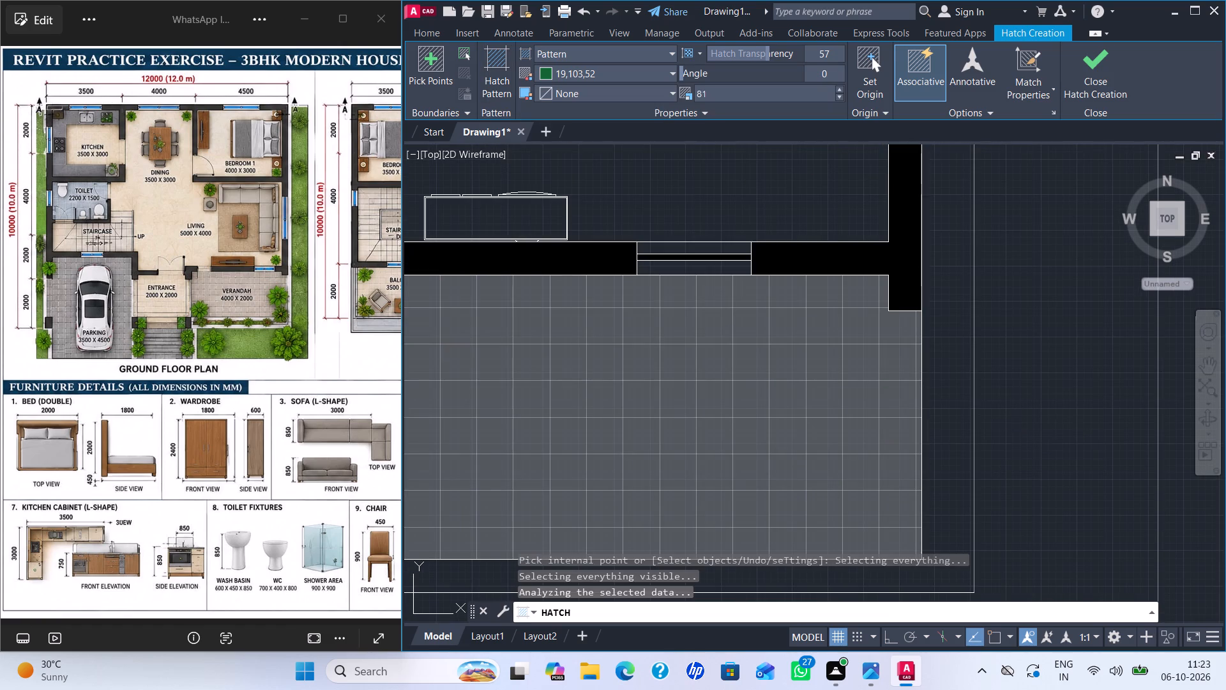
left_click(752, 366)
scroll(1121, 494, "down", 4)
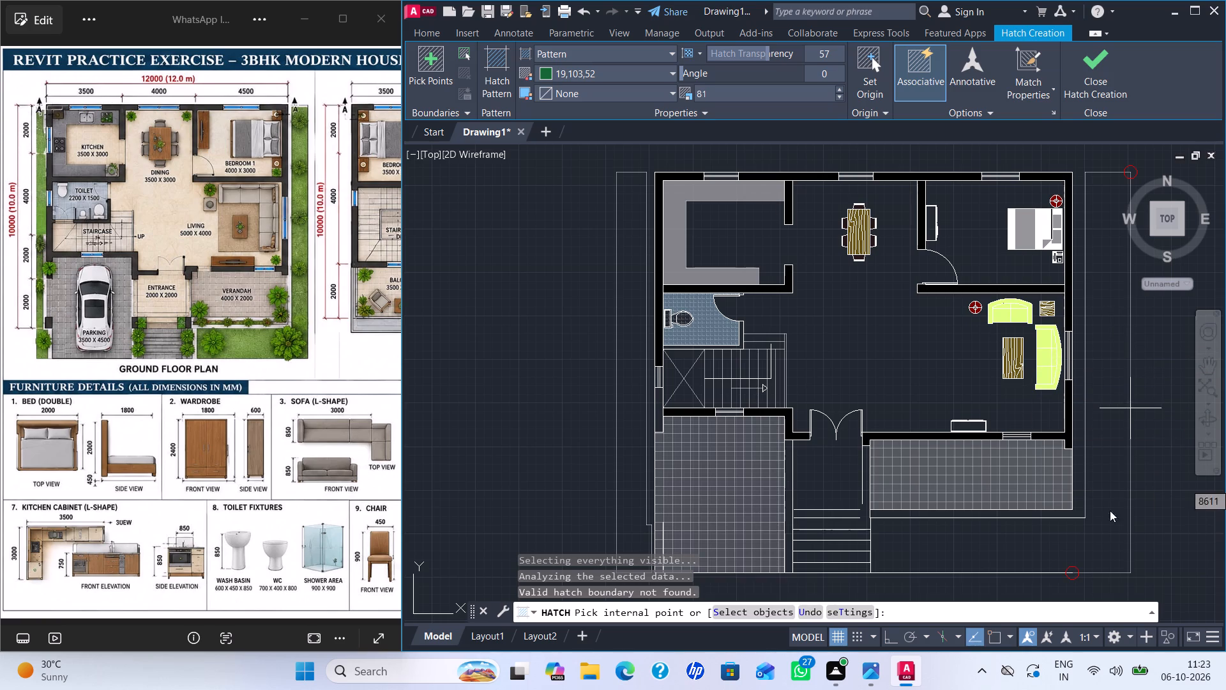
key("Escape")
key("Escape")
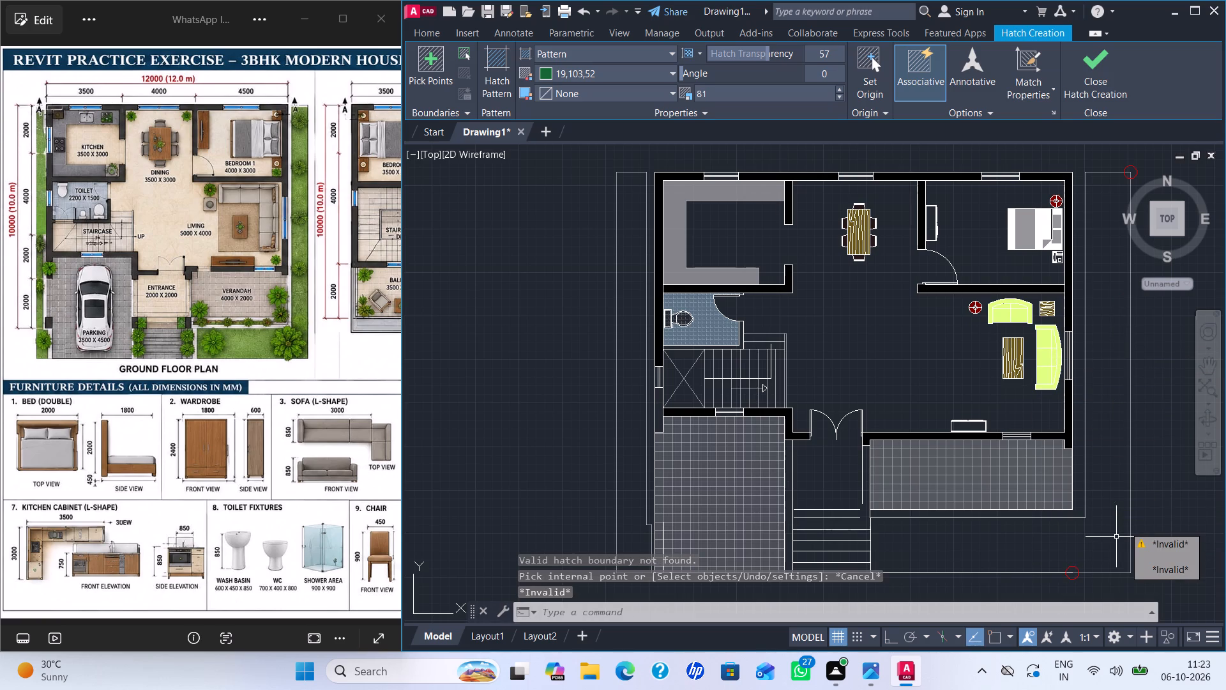
Hatch the narrow lawn strip west of the house with the green GRASS pattern at scale 6 and transparency 0.
key("space")
left_click(637, 346)
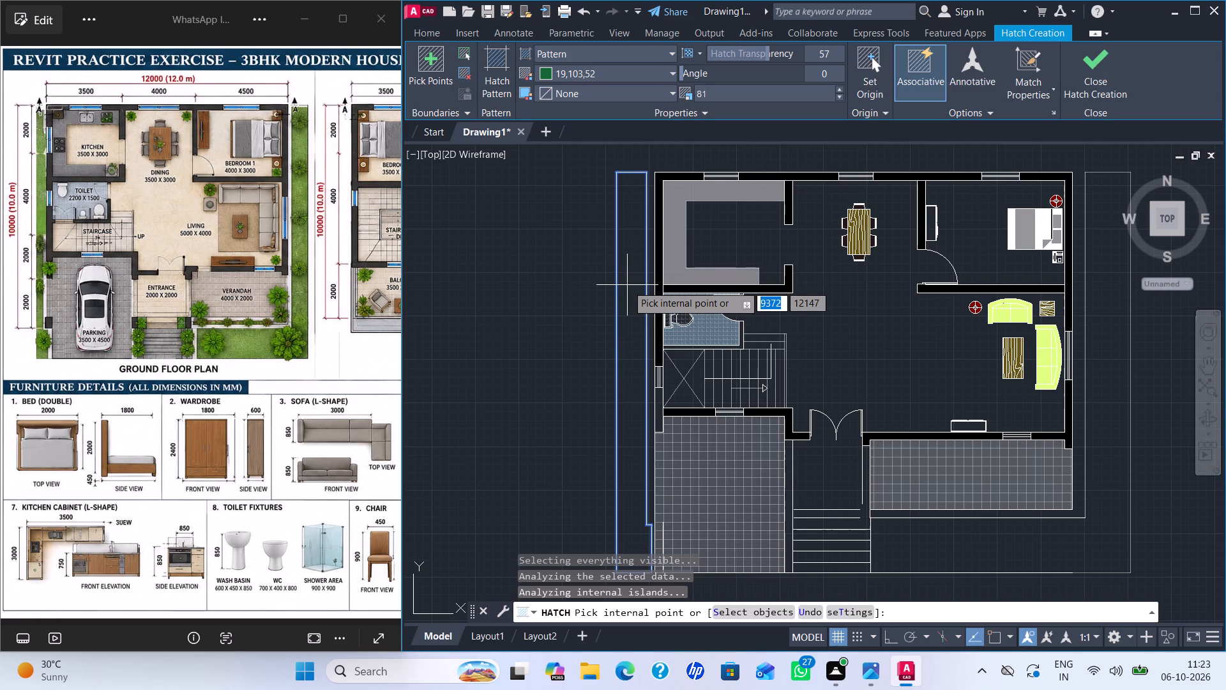
left_click(838, 96)
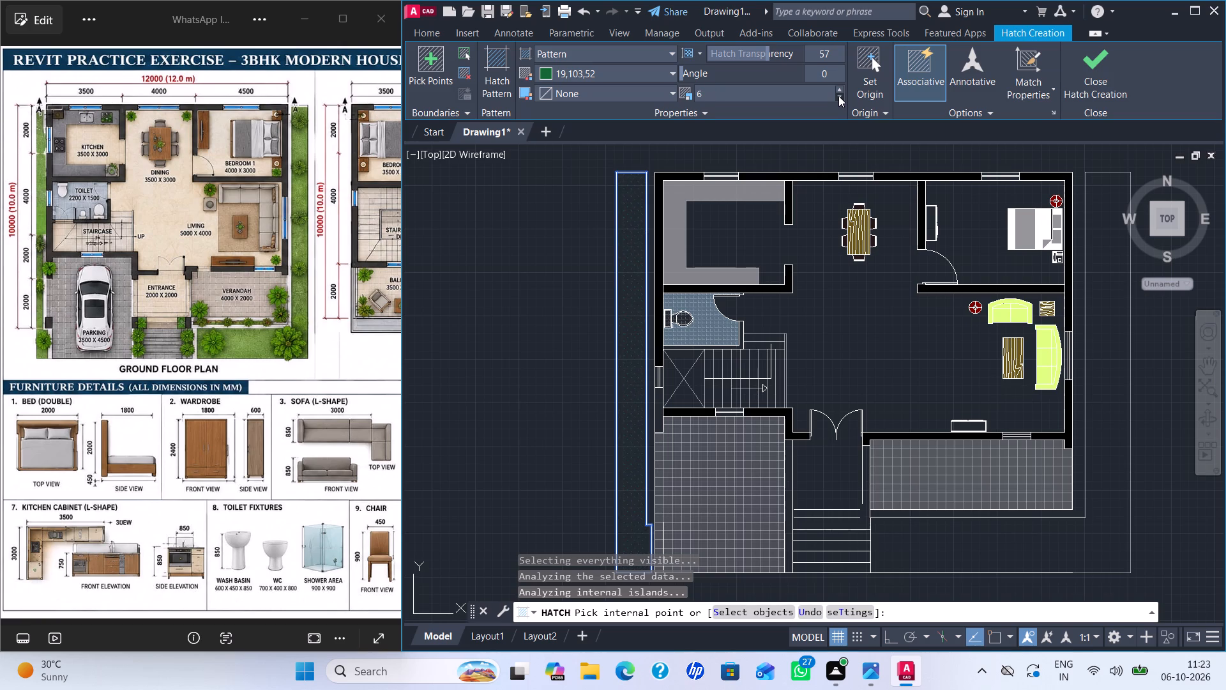
triple_click(838, 96)
double_click(839, 95)
left_click_drag(773, 52, 569, 43)
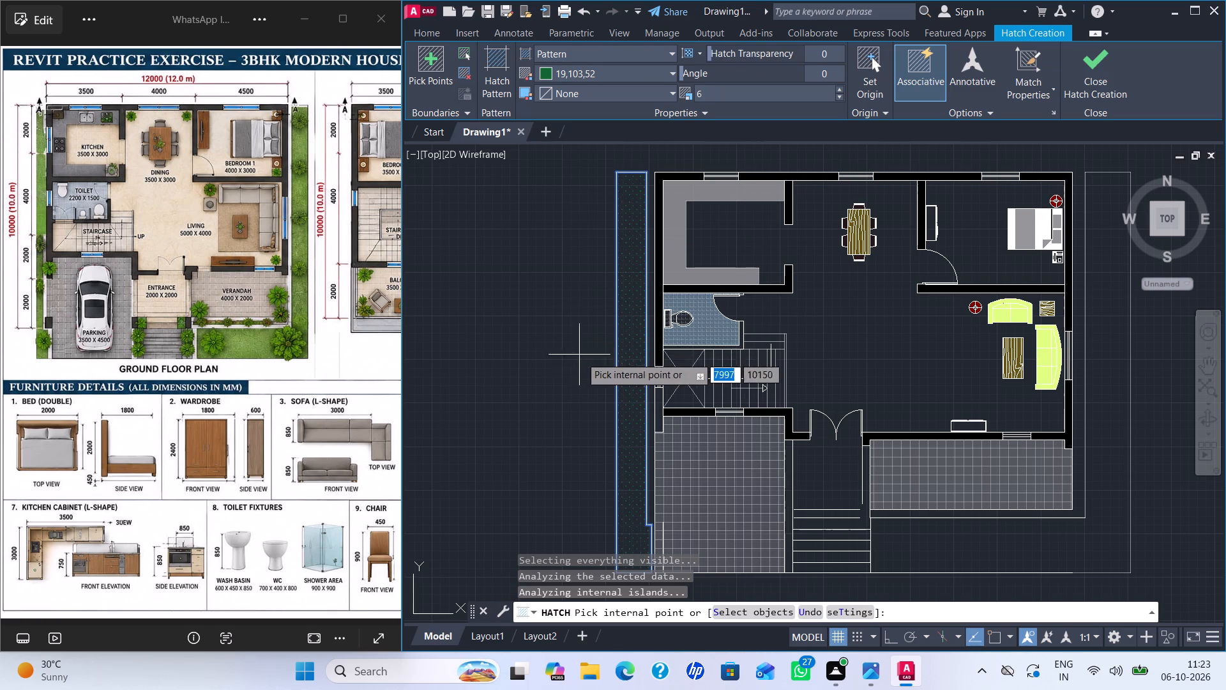
scroll(596, 367, "up", 5)
scroll(843, 416, "down", 8)
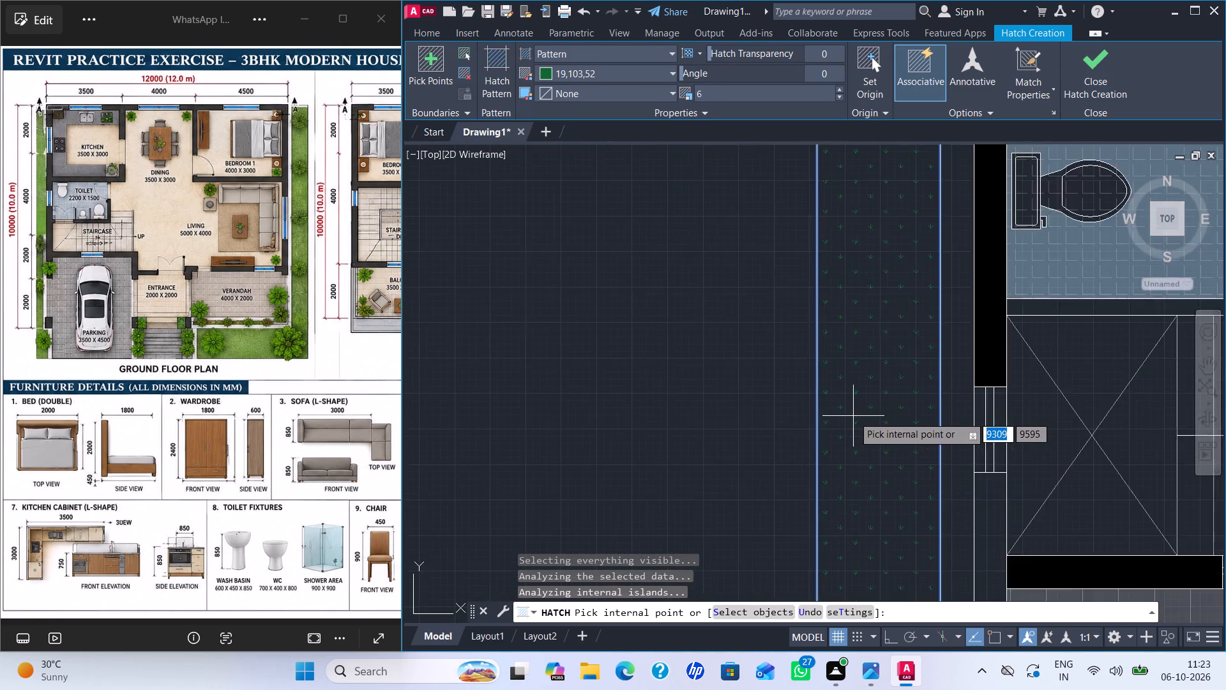
scroll(853, 416, "down", 5)
scroll(865, 425, "up", 3)
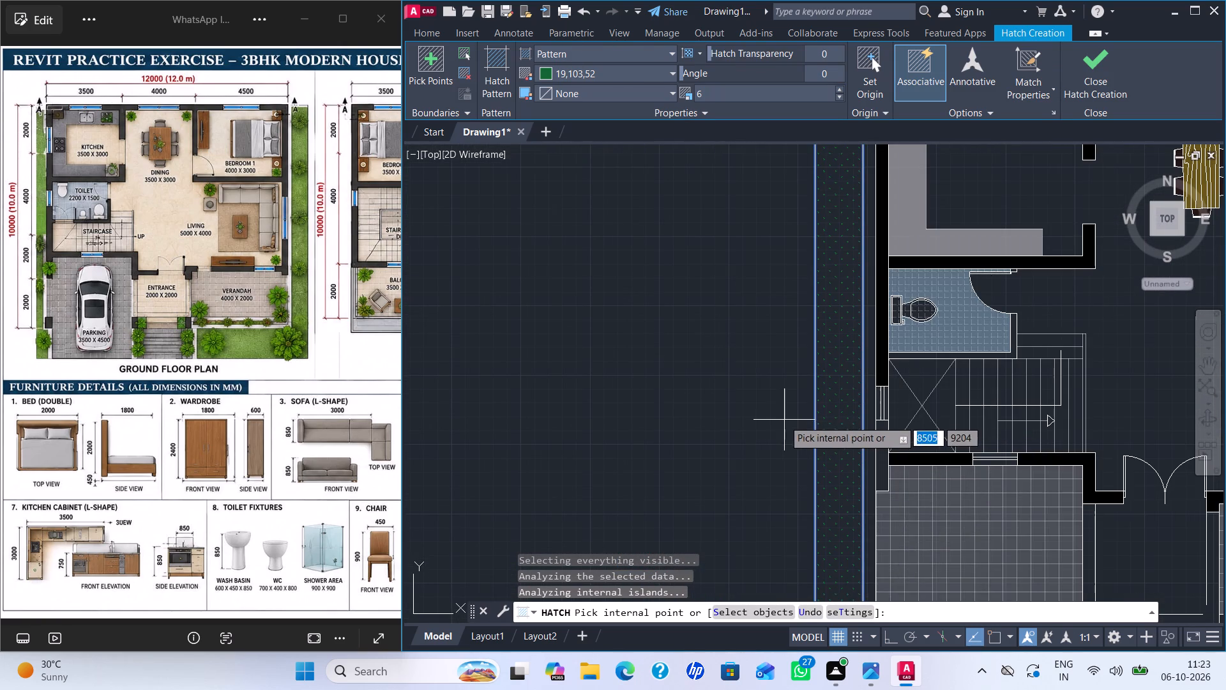
key("Escape")
key("Escape")
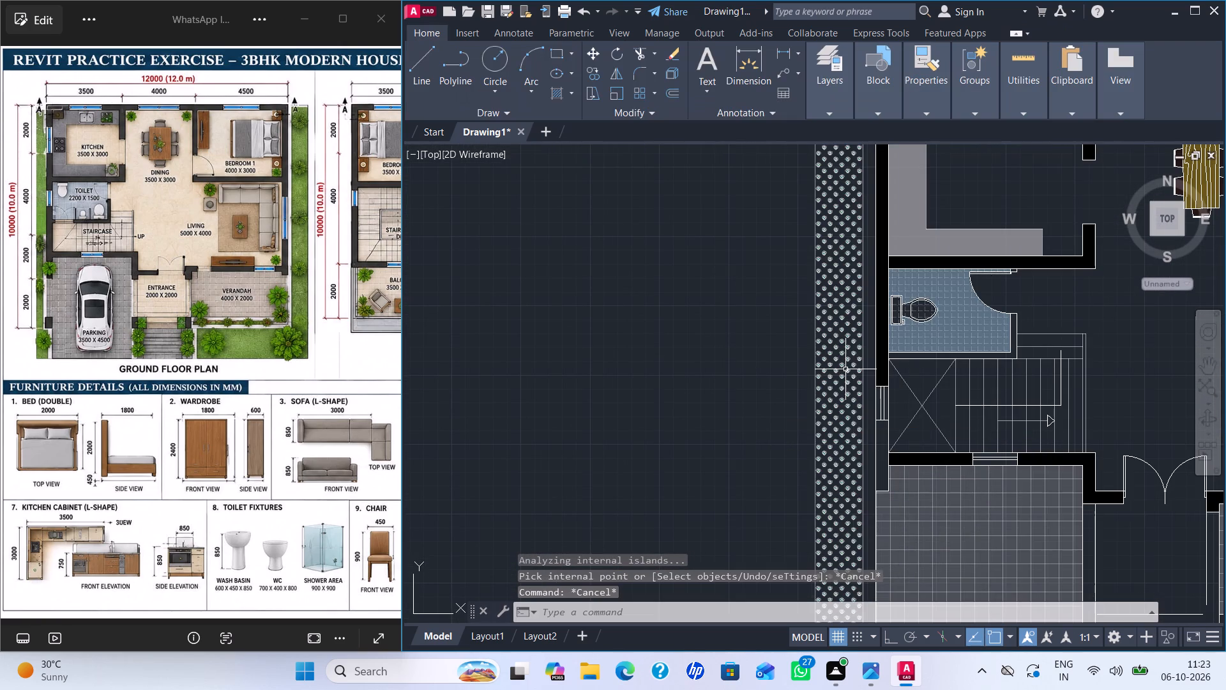
Set the west lawn strip's hatch scale to 1.
left_click(845, 369)
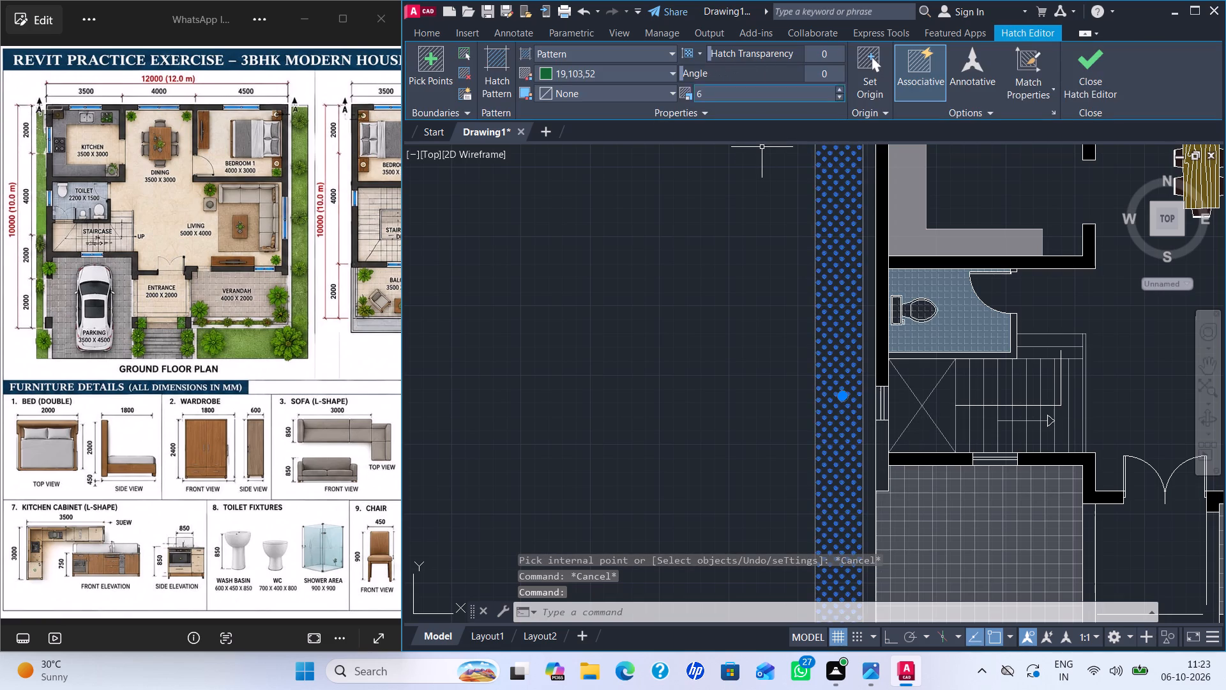
triple_click(838, 95)
left_click(838, 95)
left_click(706, 93)
key("1")
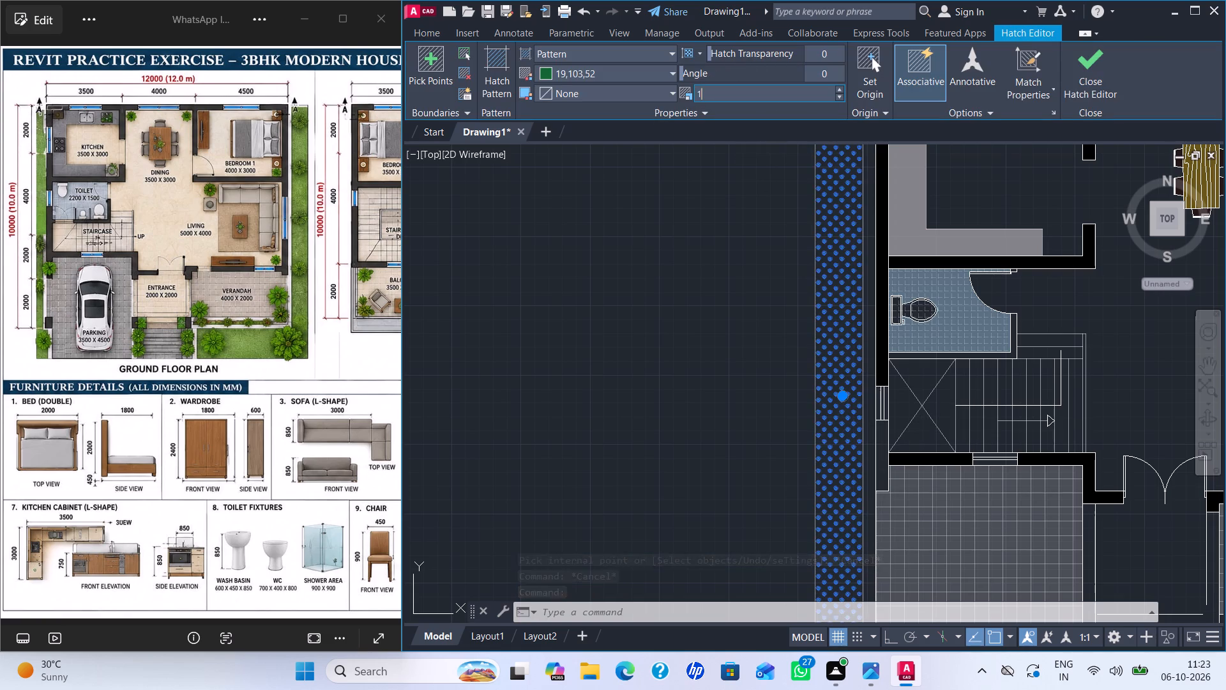
key("Return")
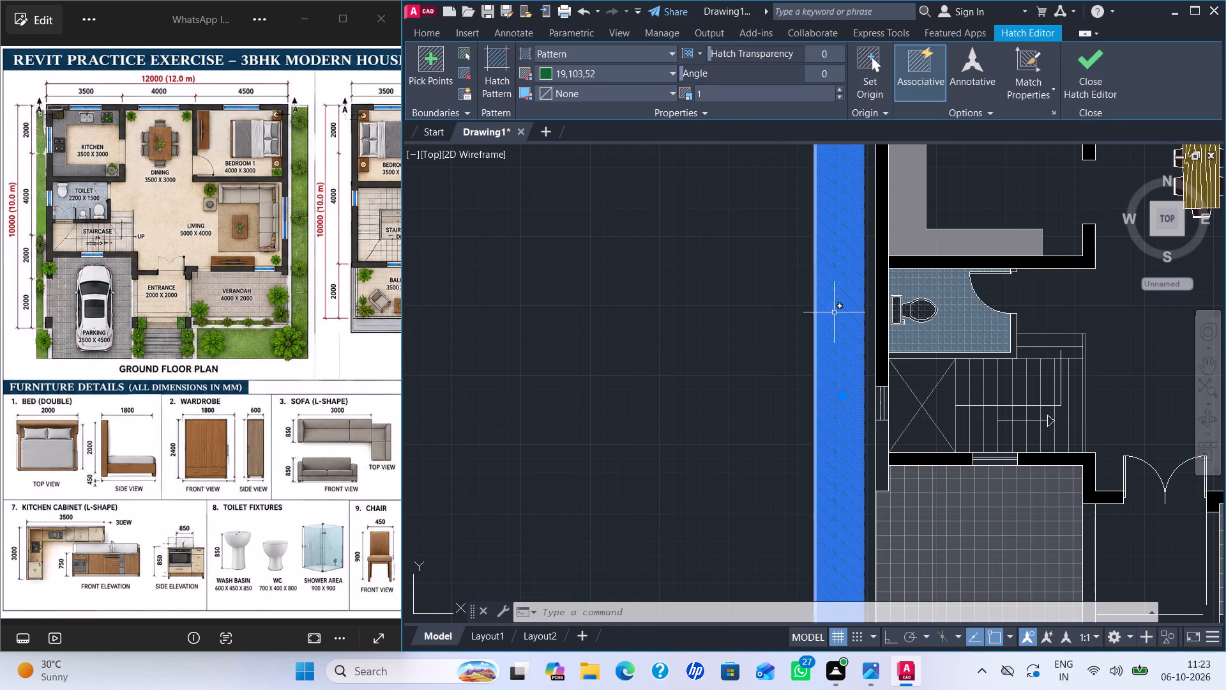
Add a second GRASS hatch at scale 6 over the west lawn strip in colour 19,103,52.
key("Return")
scroll(743, 367, "down", 1)
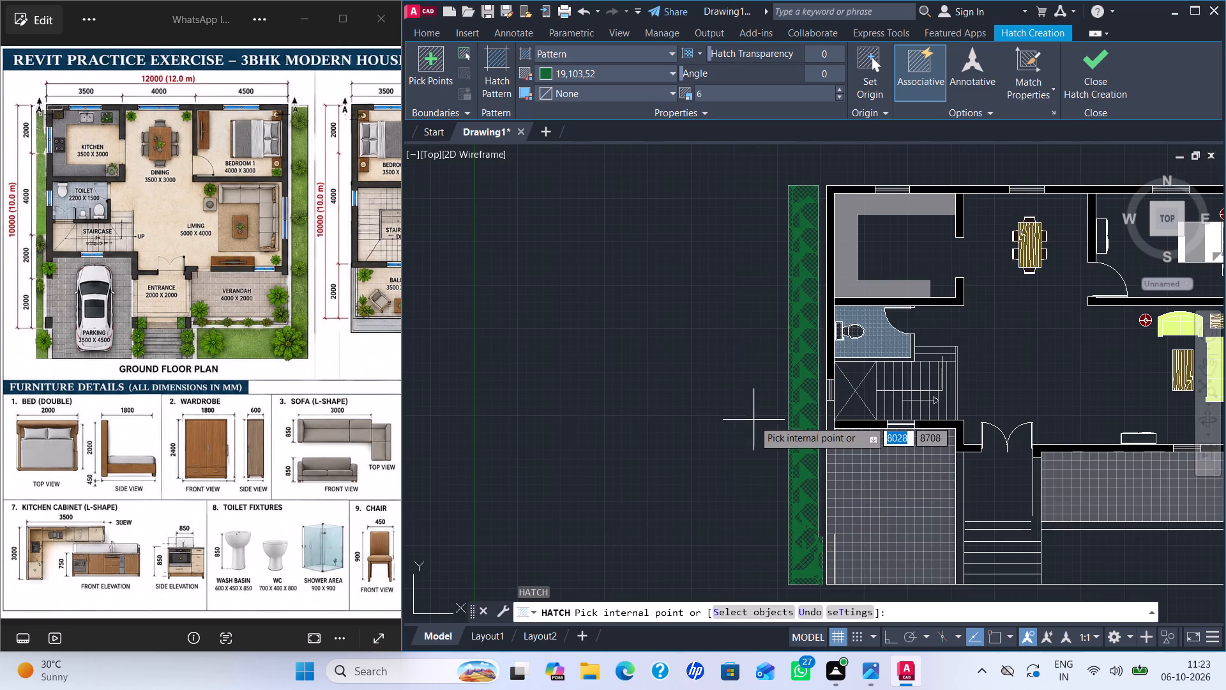
scroll(754, 425, "up", 2)
scroll(868, 405, "up", 8)
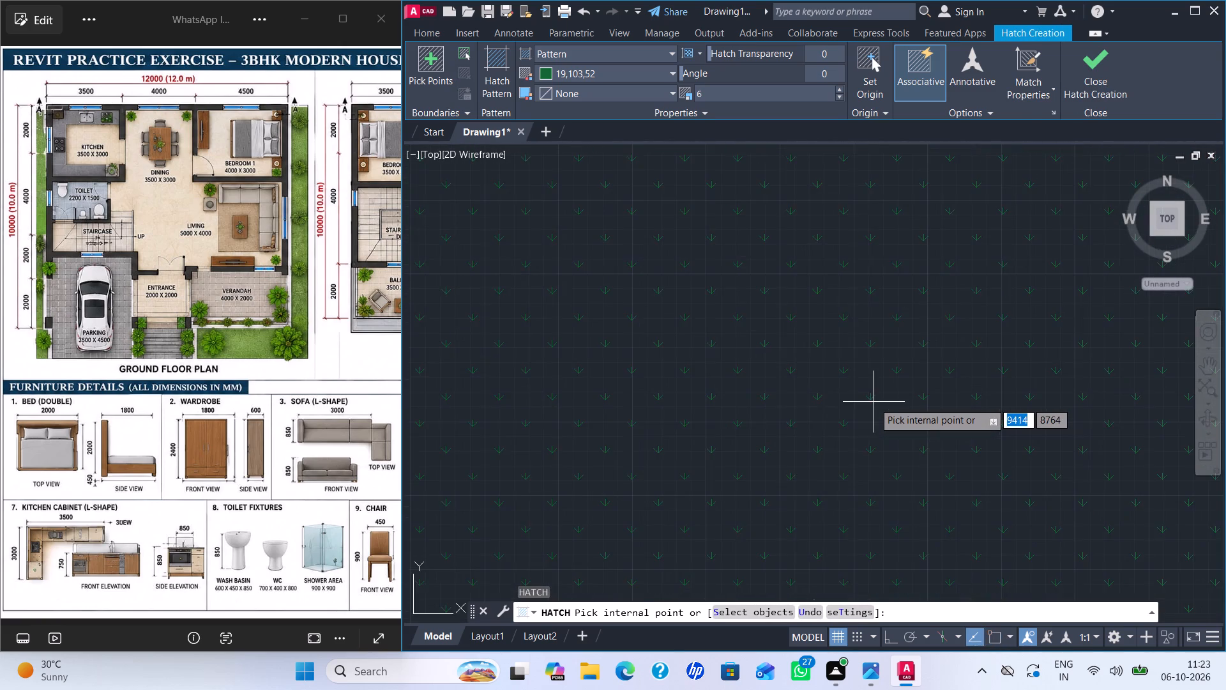
scroll(874, 402, "down", 11)
scroll(842, 413, "up", 3)
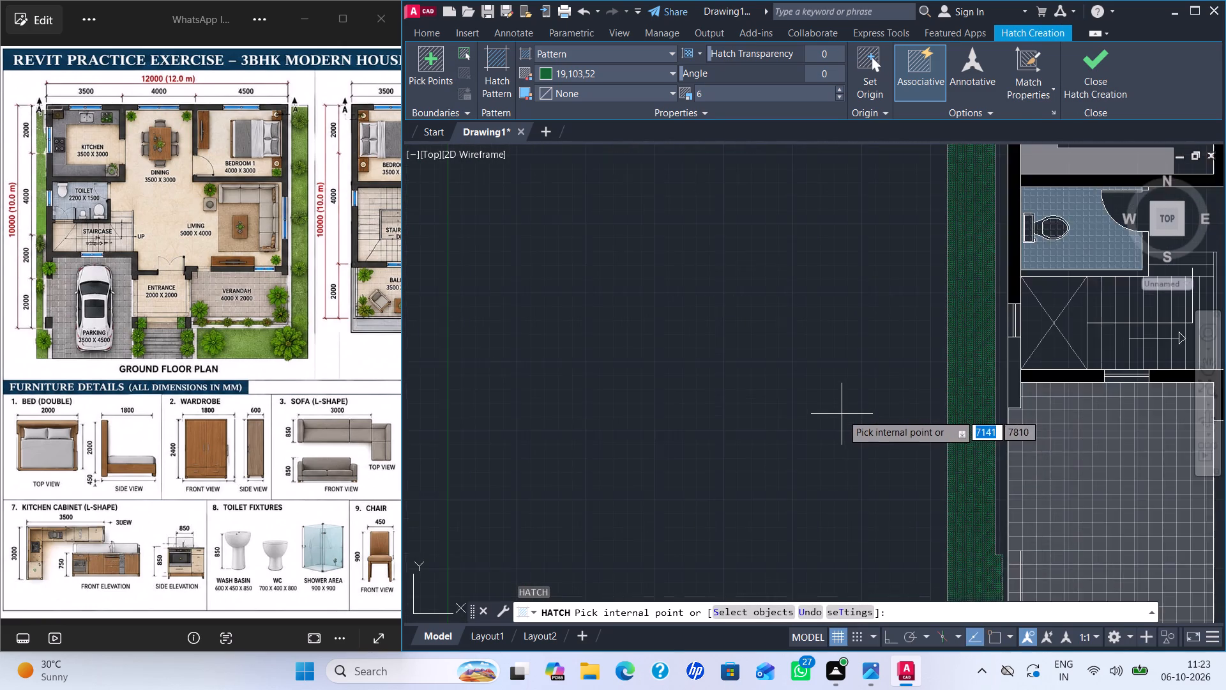
scroll(842, 413, "down", 2)
middle_click_drag(845, 412, 586, 381)
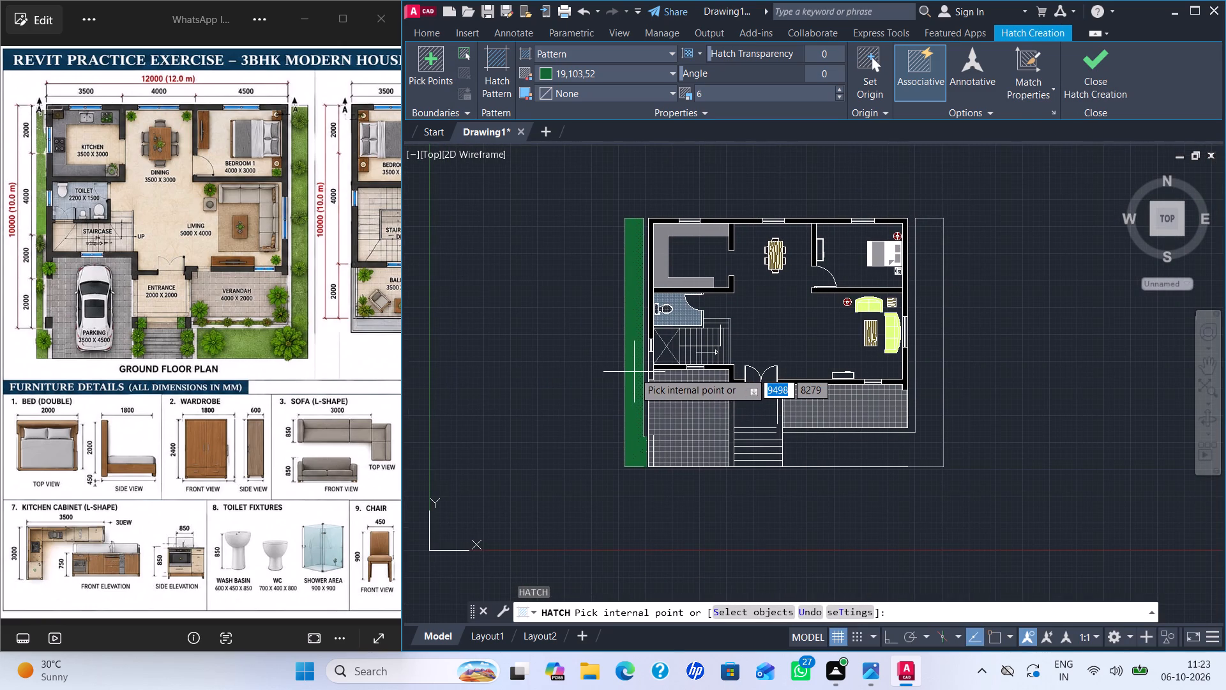
left_click(635, 369)
left_click(631, 323)
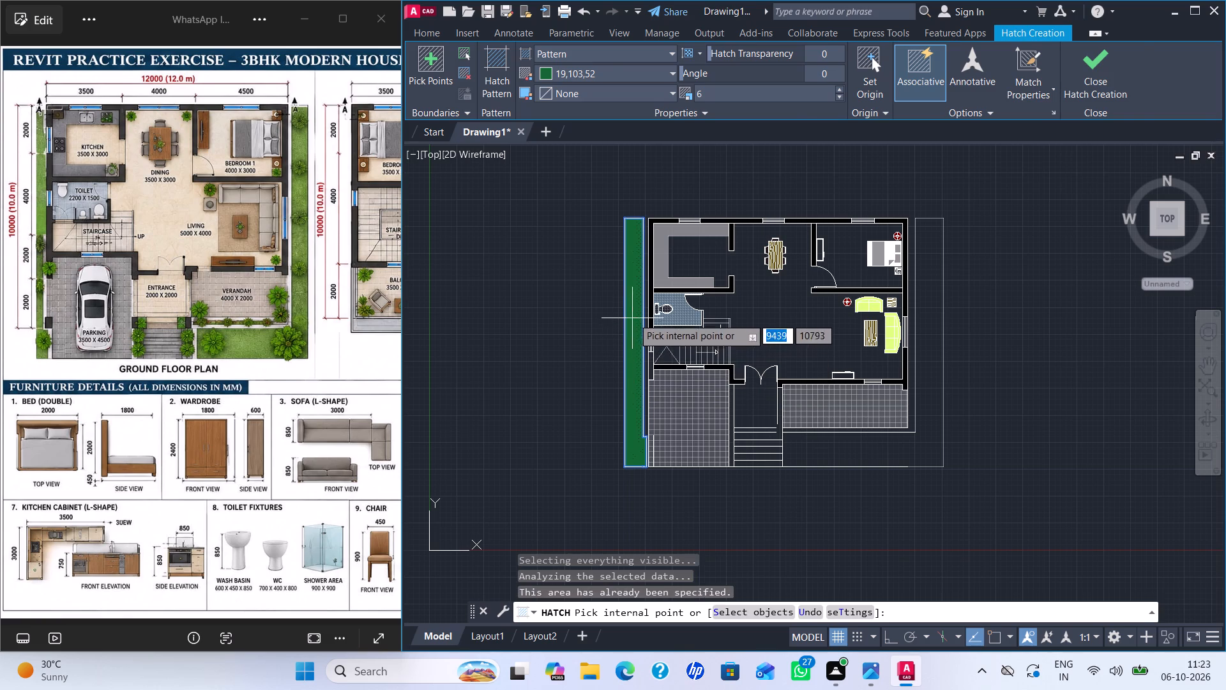
key("Escape")
Change the colour of the west lawn strip's scale 6 hatch to 19,155,72.
scroll(634, 312, "up", 3)
left_click(635, 309)
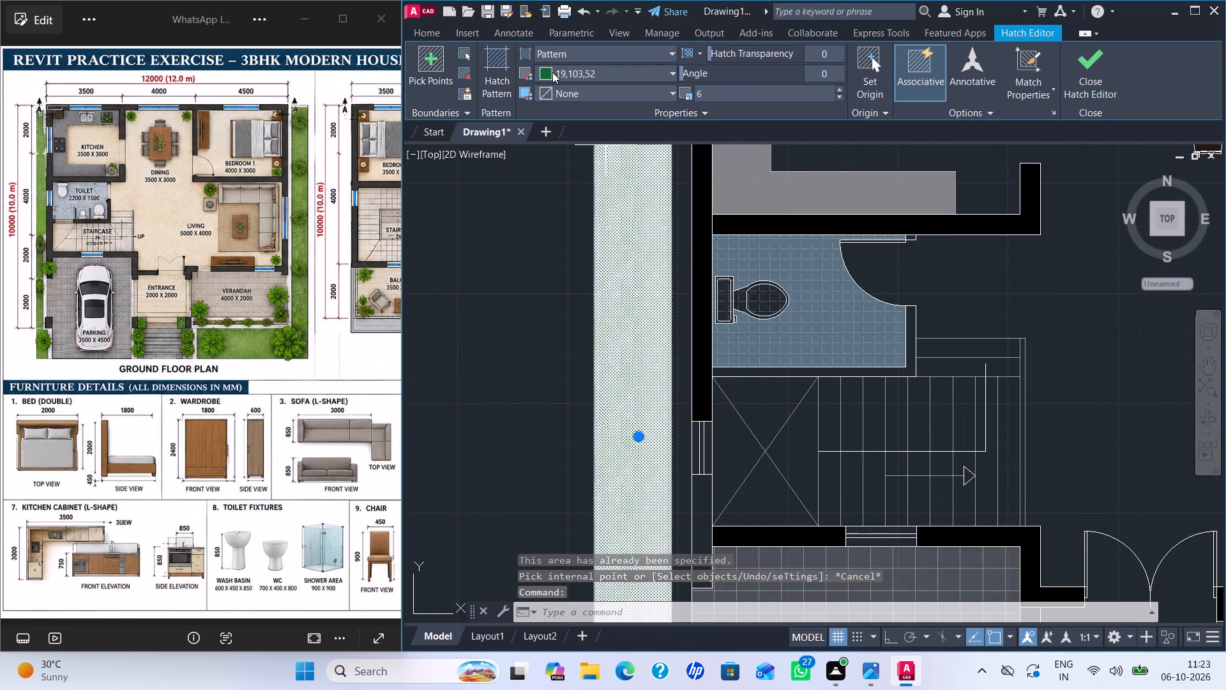
left_click(547, 68)
left_click(655, 144)
key("Escape")
key("Escape")
key("Escape")
Hatch the L-shaped lawn east and south of the house with the GRASS pattern at scale 2 in colour 19,103,52.
scroll(695, 332, "down", 3)
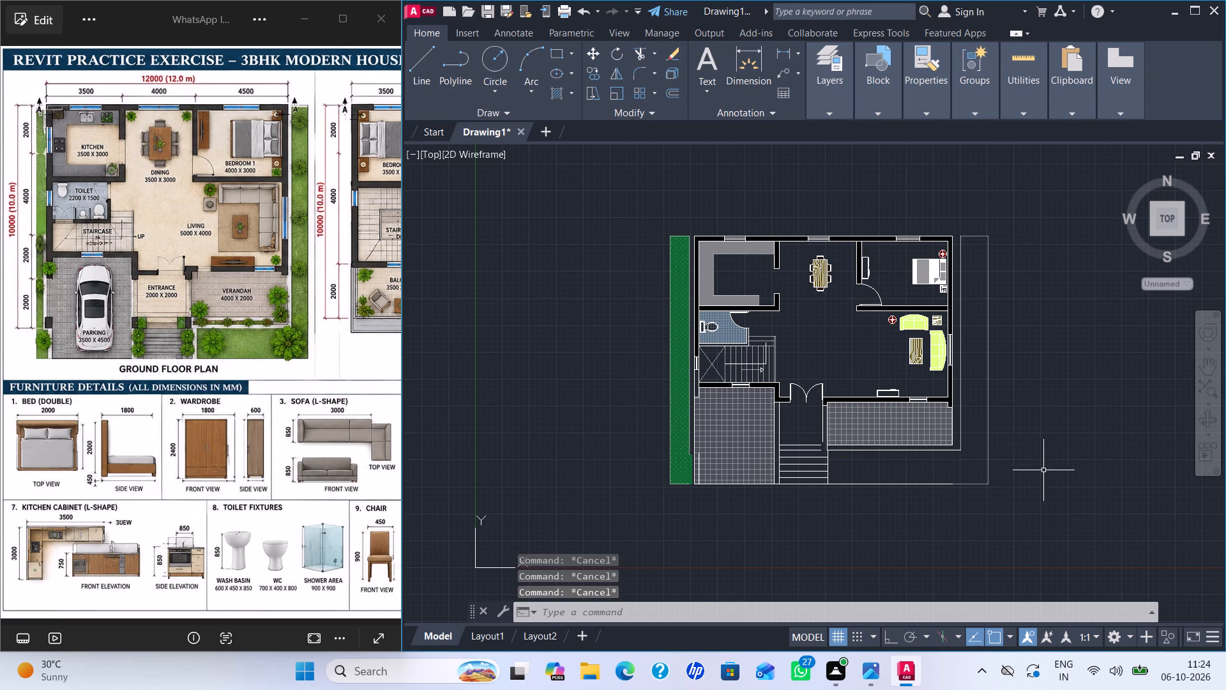
scroll(1041, 459, "up", 1)
scroll(1018, 455, "down", 1)
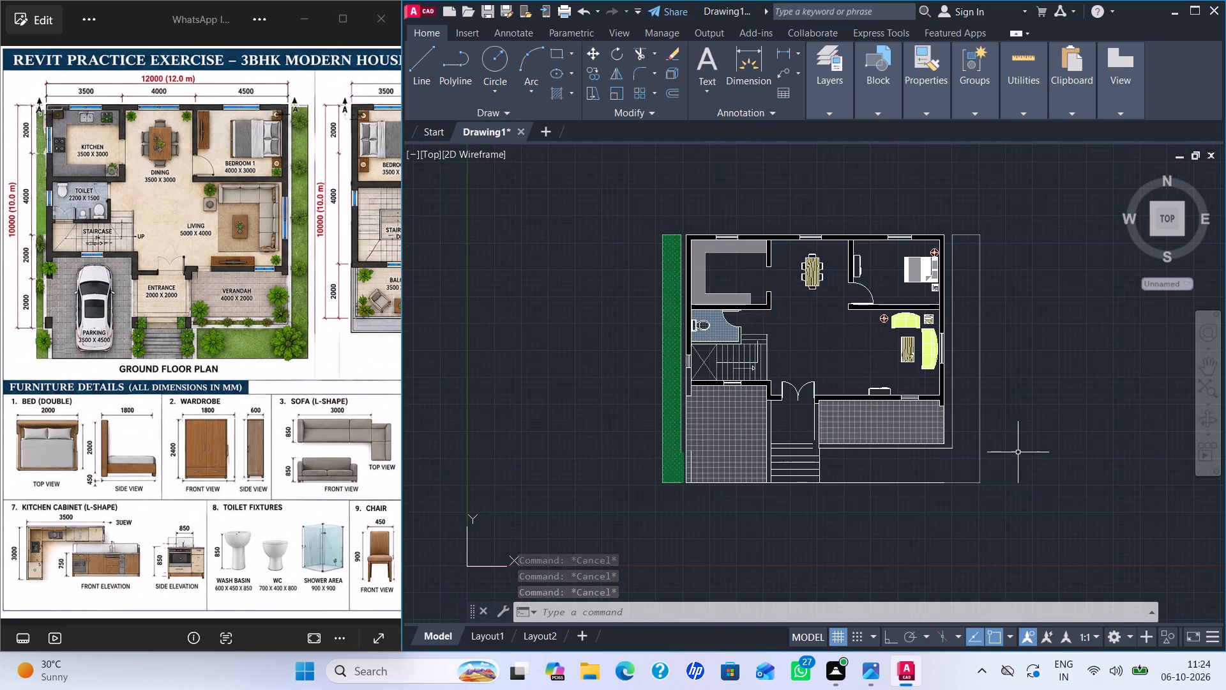
scroll(1014, 443, "up", 1)
scroll(1014, 443, "down", 1)
middle_click_drag(1011, 438, 969, 443)
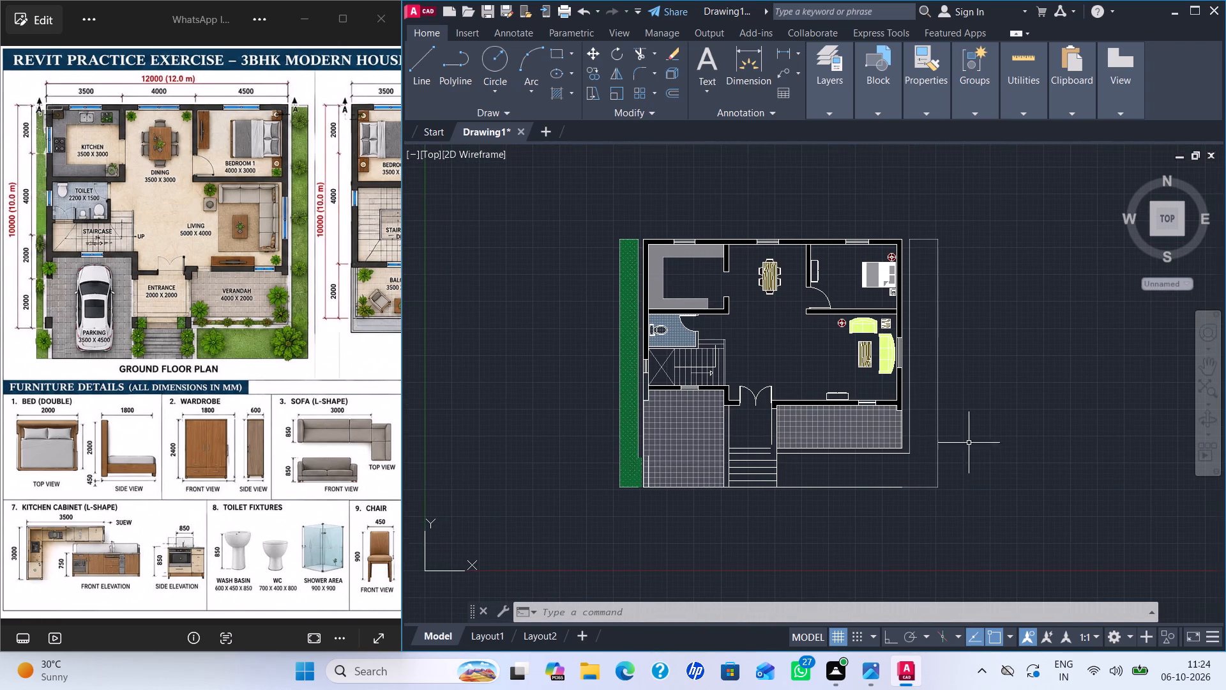
key("h")
key("Return")
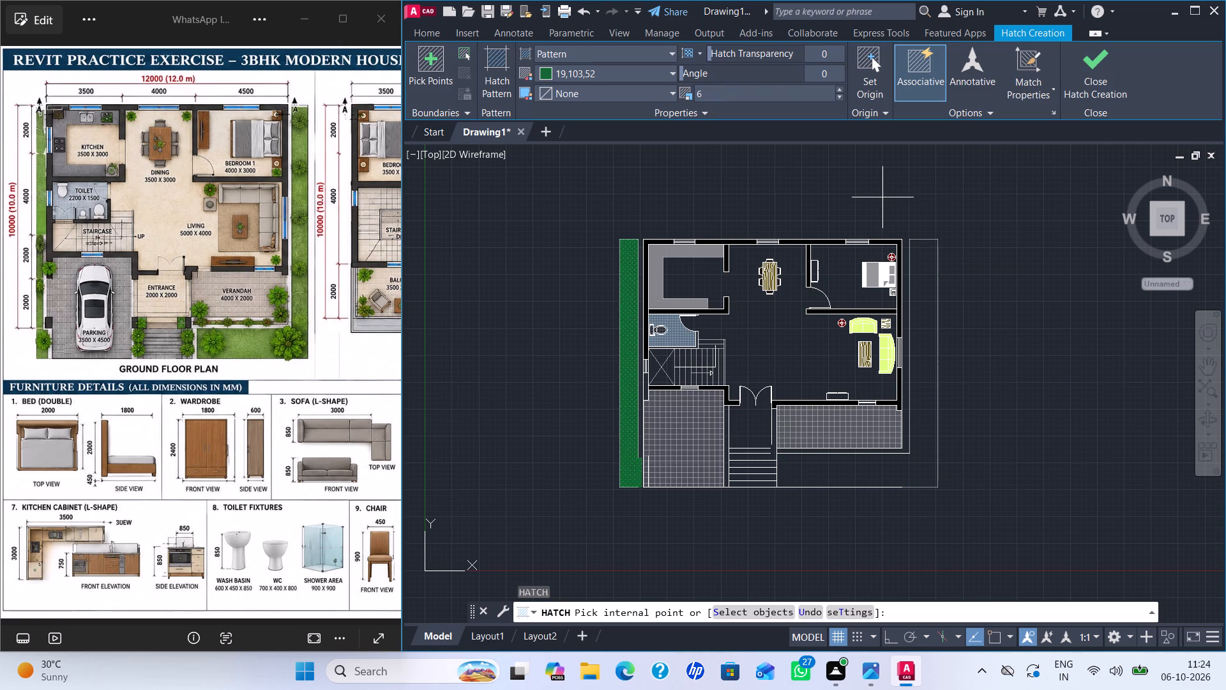
left_click(702, 89)
key("1")
key("Return")
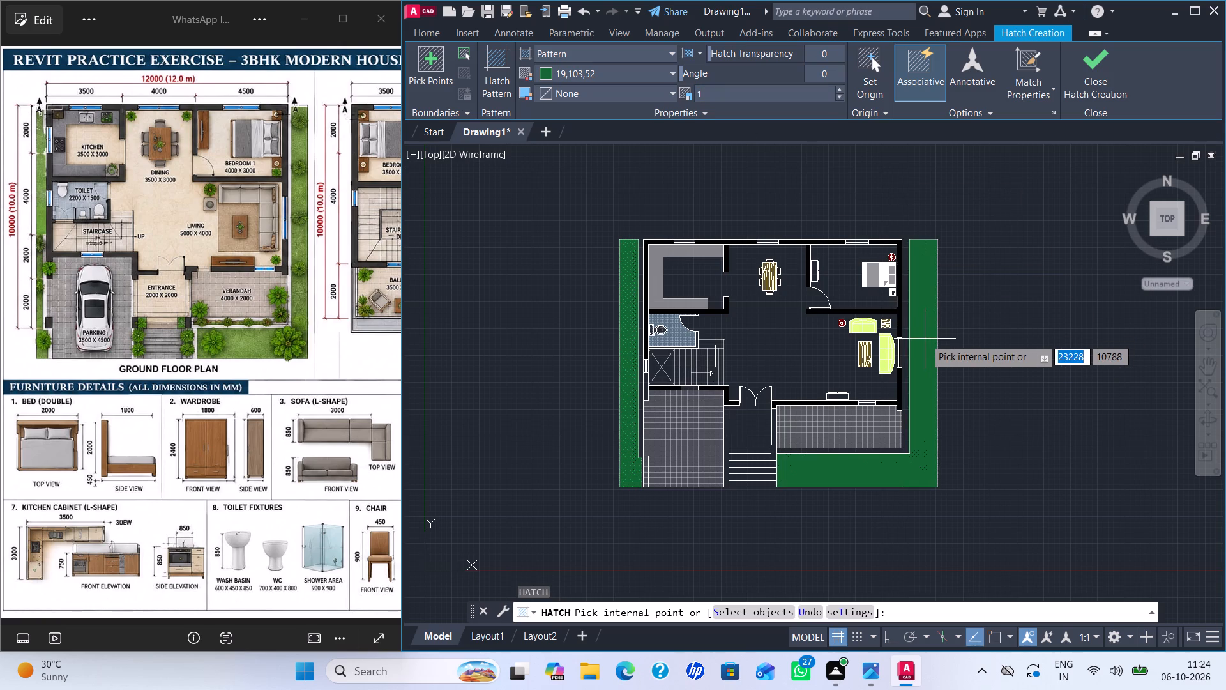
scroll(925, 339, "up", 2)
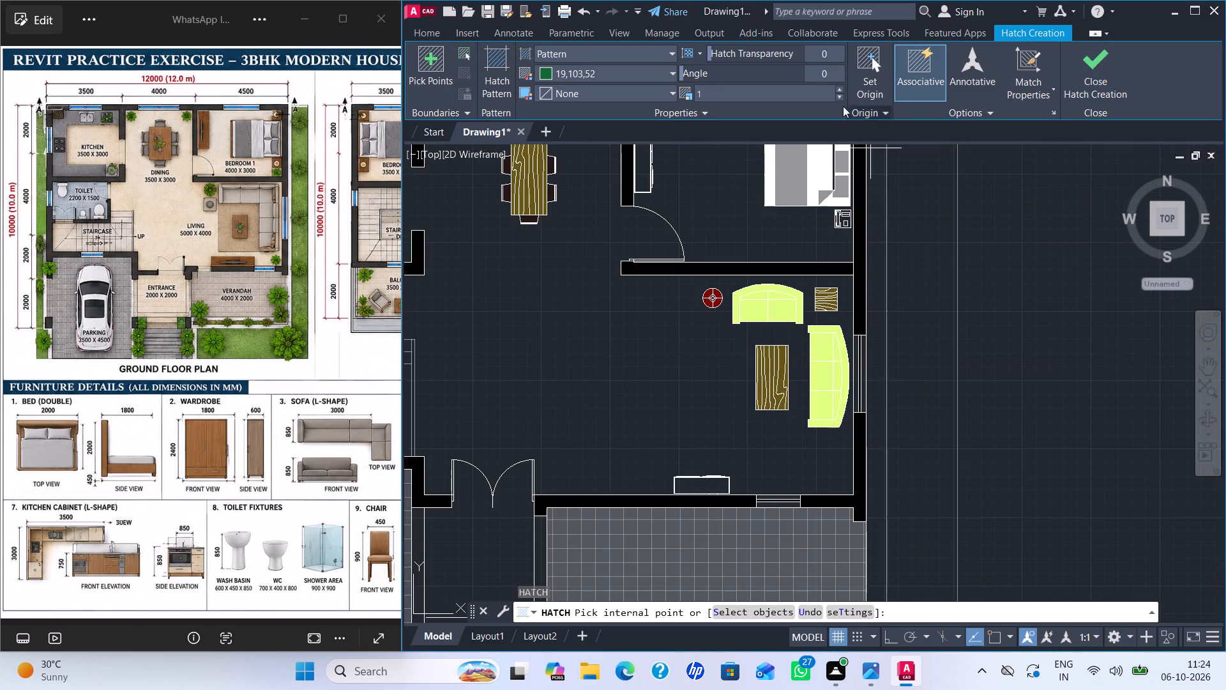
double_click(838, 84)
triple_click(839, 88)
left_click(700, 92)
key("2")
key("Return")
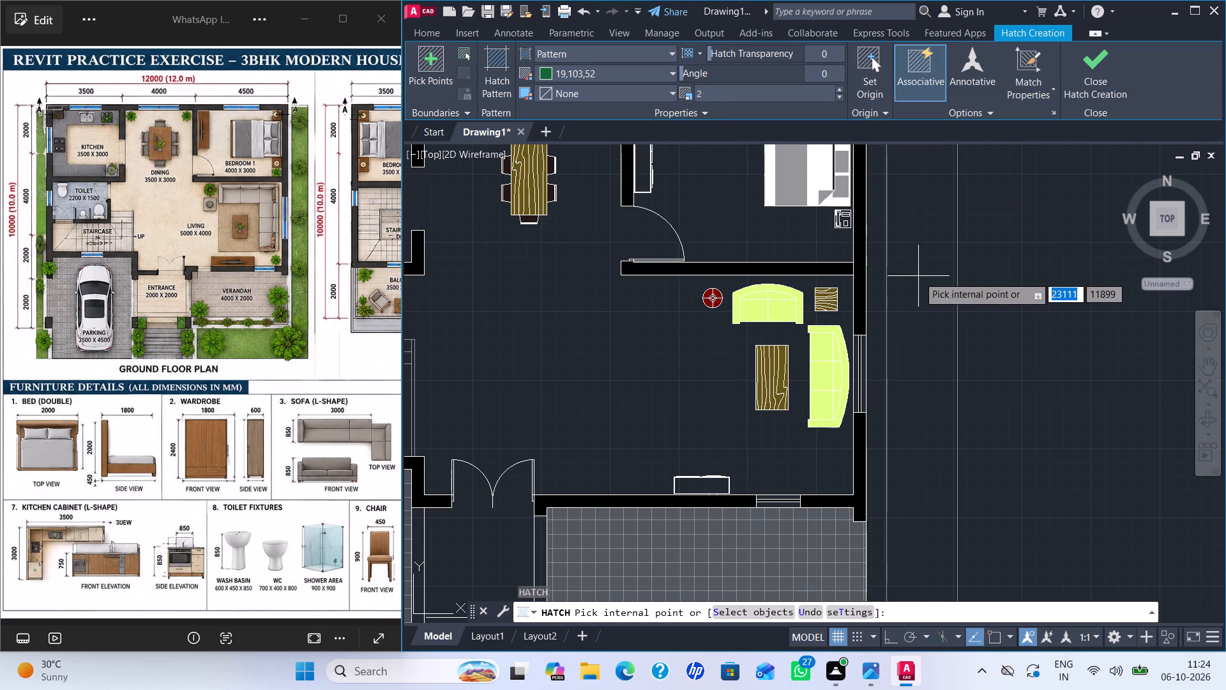
scroll(919, 276, "down", 3)
scroll(919, 276, "up", 2)
left_click(919, 276)
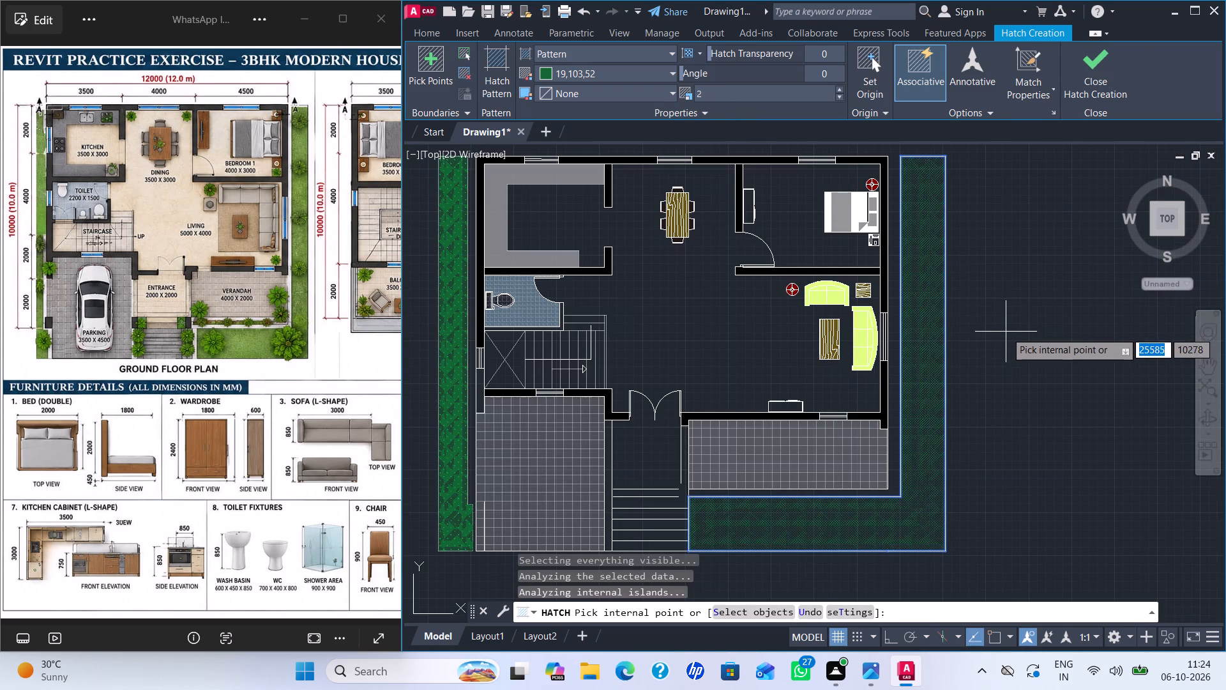
key("Return")
Examine the lawn hatching around the ground floor plan.
scroll(999, 331, "down", 3)
scroll(1008, 339, "up", 1)
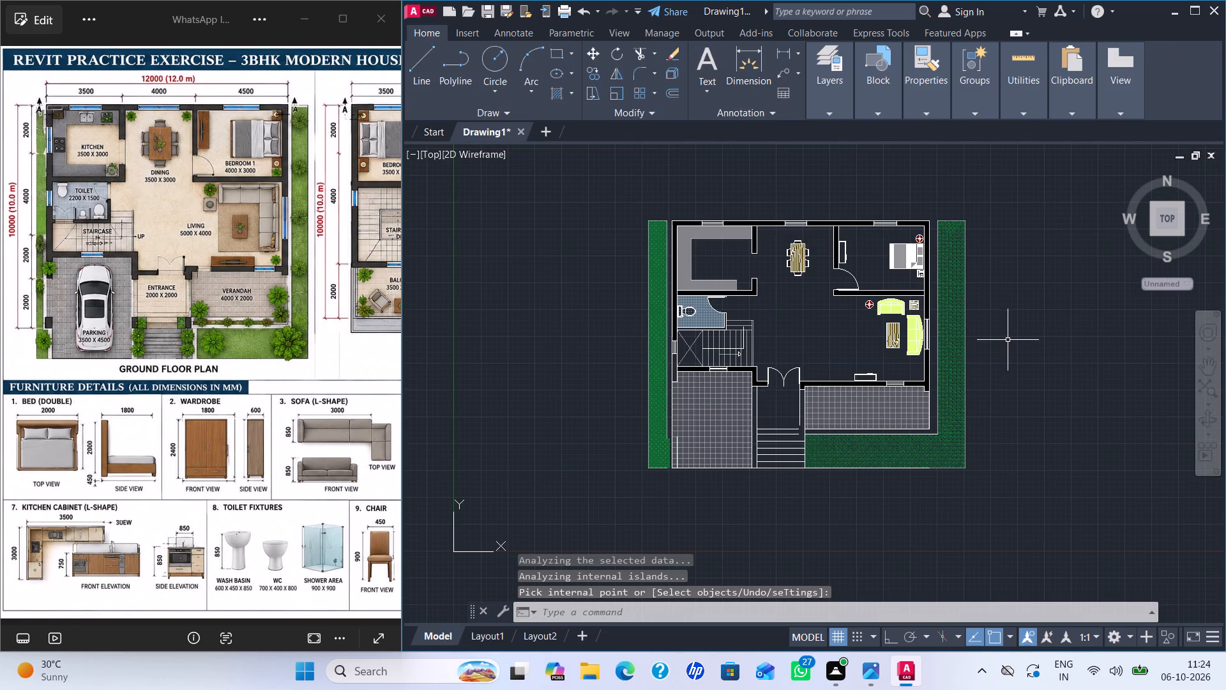
middle_click_drag(1006, 341, 1031, 337)
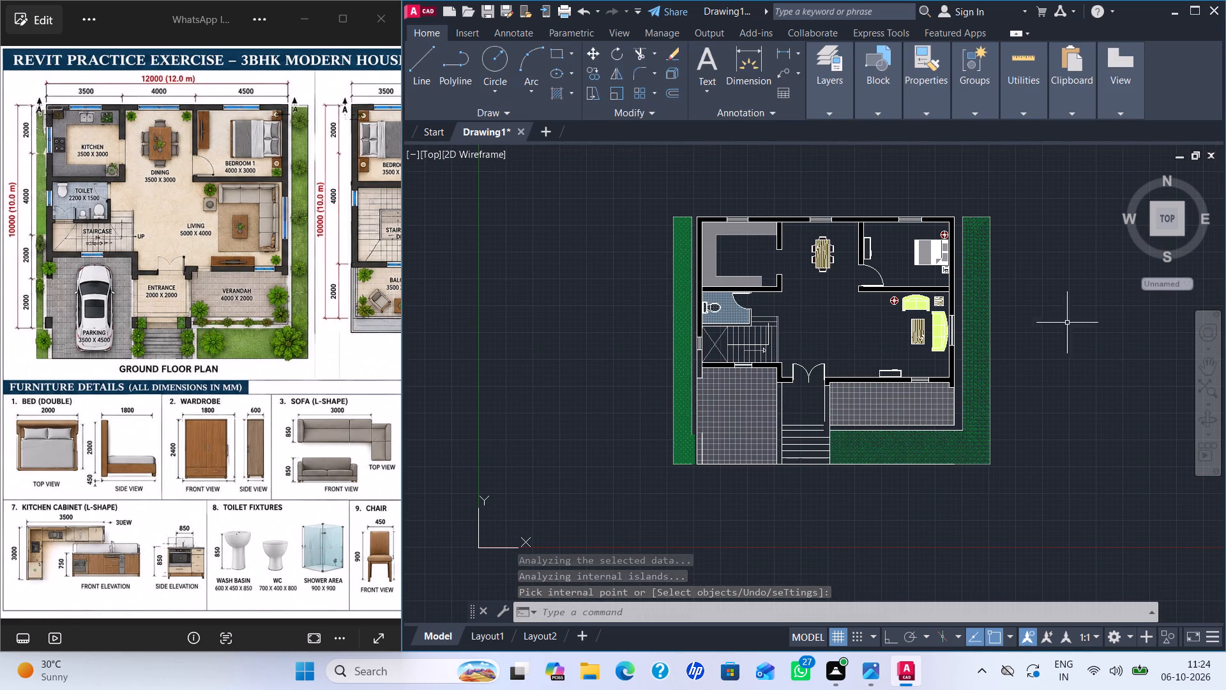
scroll(1046, 382, "up", 1)
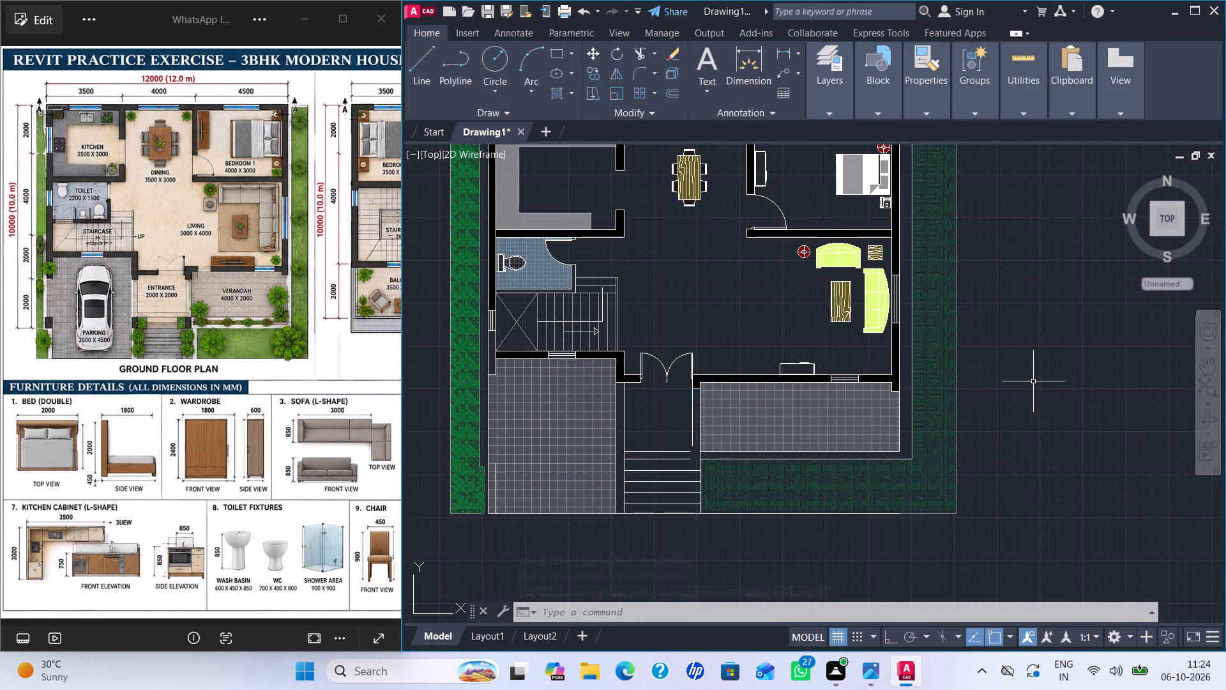
scroll(962, 360, "up", 4)
scroll(958, 360, "down", 5)
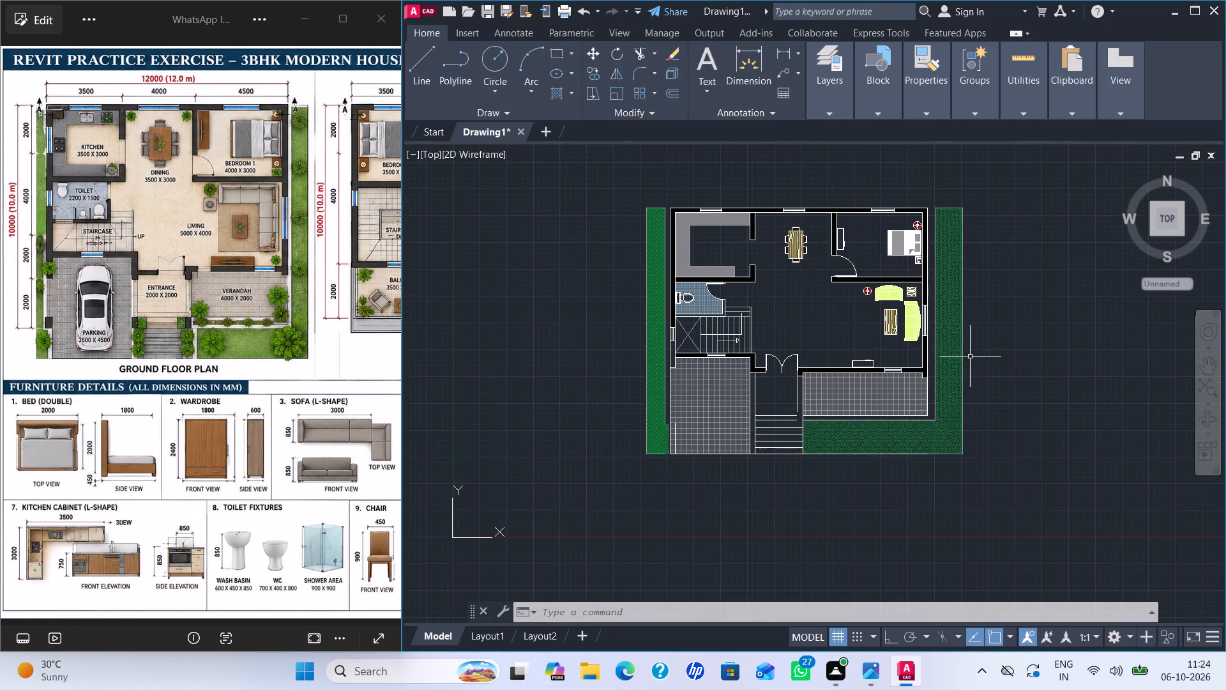
Examine the entrance steps, verandah, rooms and surrounding lawns of the ground floor plan.
middle_click_drag(986, 358, 1054, 362)
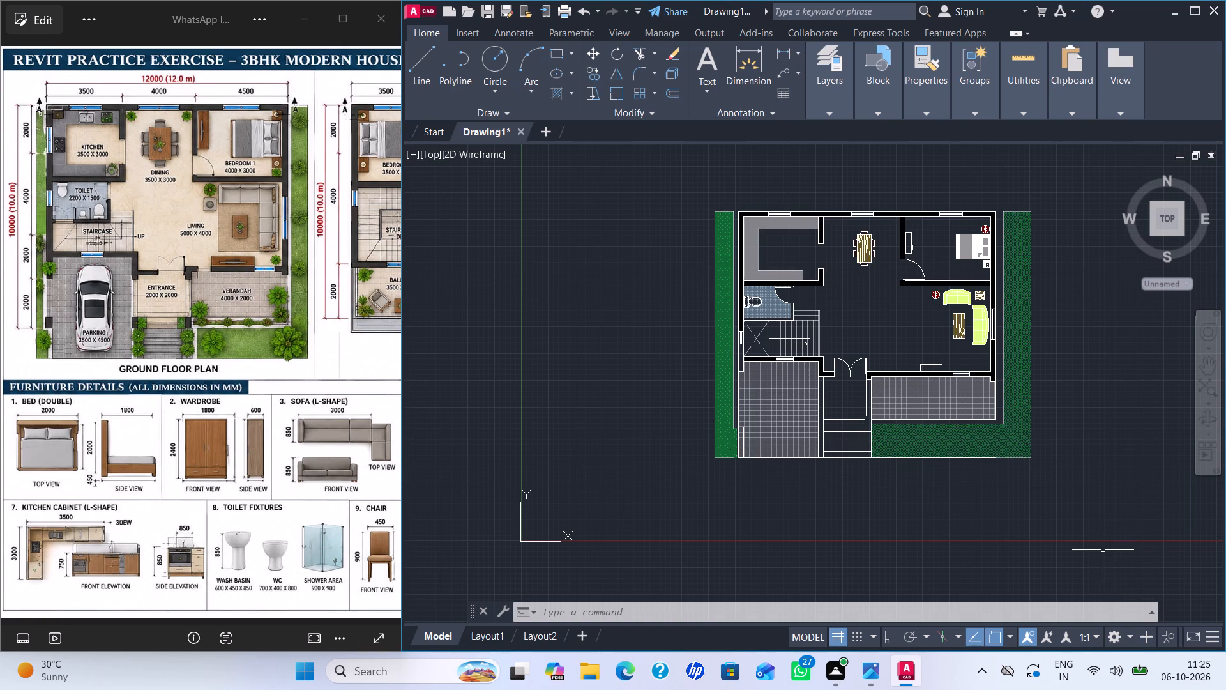
key("Escape")
key("Escape")
scroll(870, 477, "up", 1)
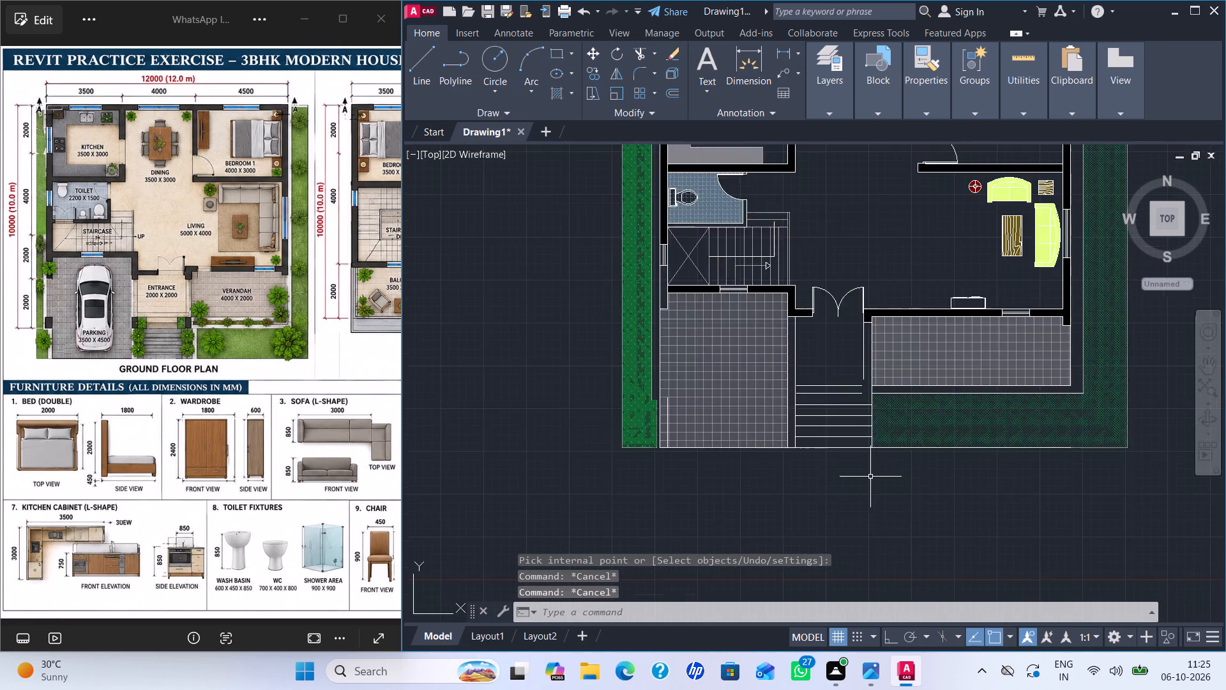
scroll(870, 477, "up", 1)
middle_click_drag(845, 475, 715, 472)
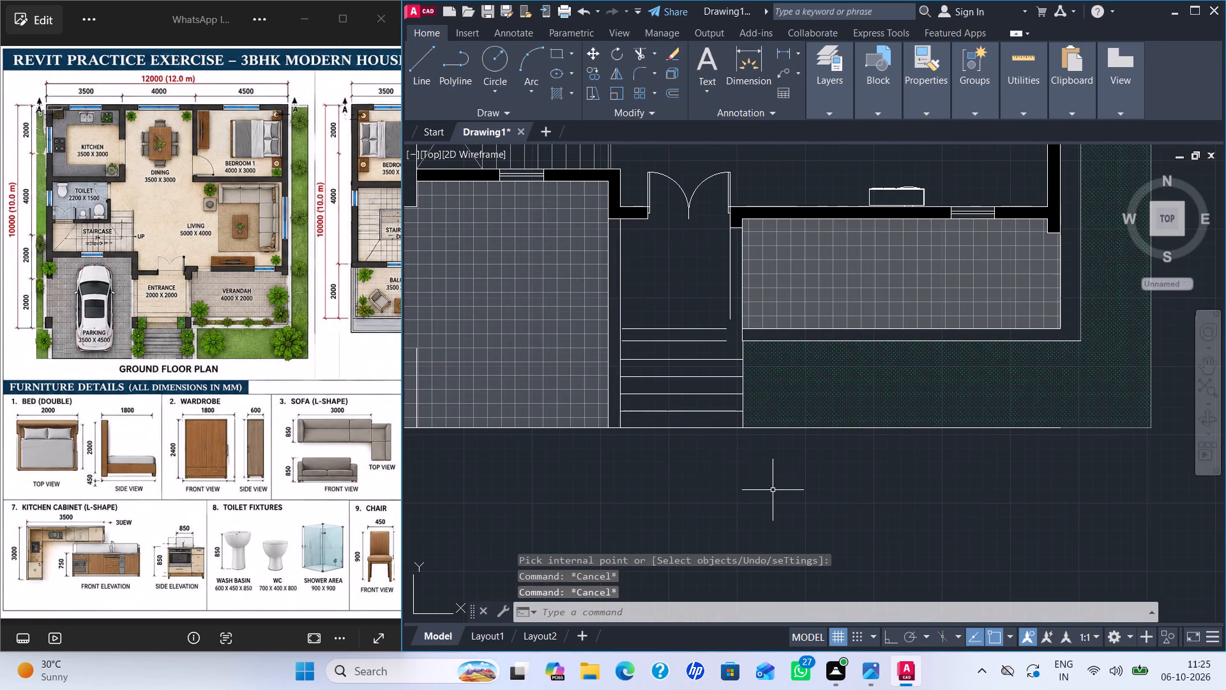
scroll(773, 490, "down", 1)
middle_click_drag(831, 502, 847, 493)
middle_click_drag(847, 493, 831, 494)
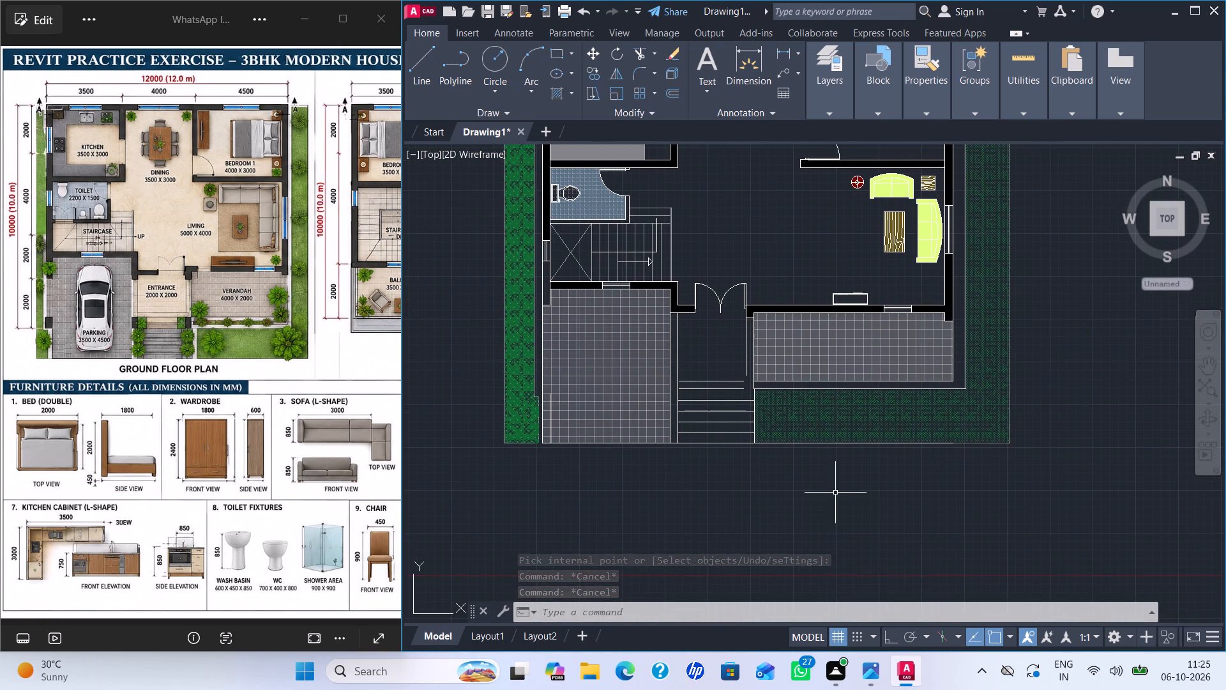
scroll(810, 494, "down", 1)
scroll(867, 516, "up", 1)
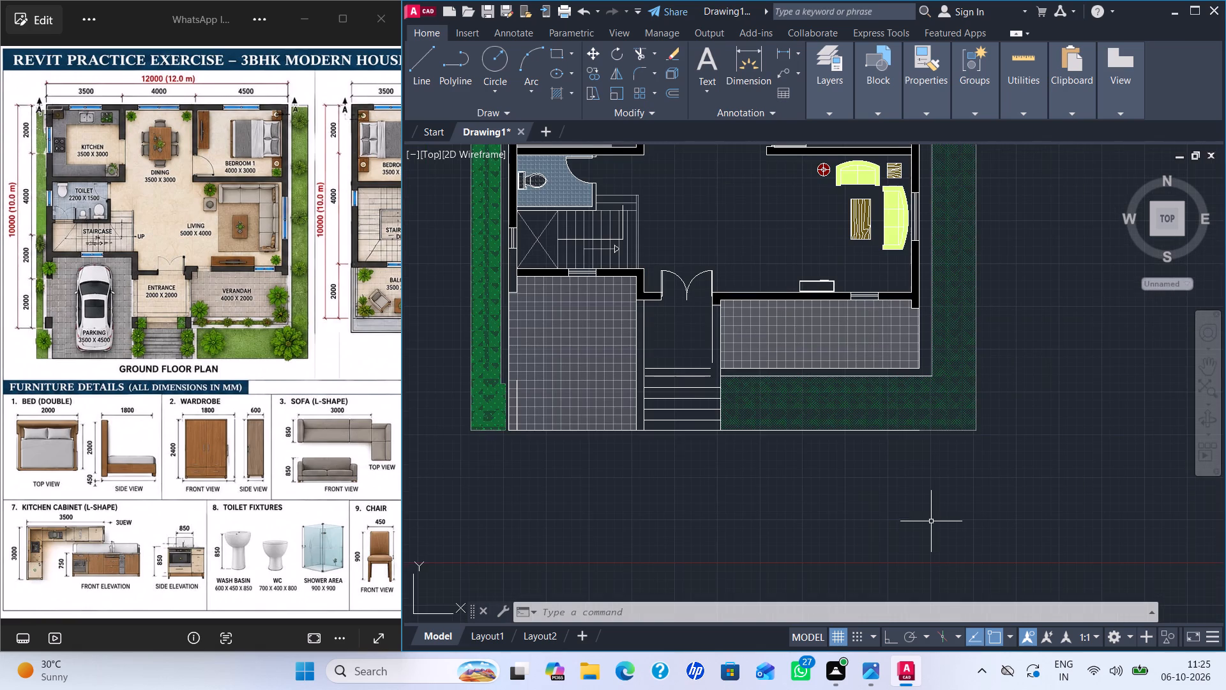
middle_click_drag(931, 521, 836, 587)
middle_click_drag(1004, 443, 999, 517)
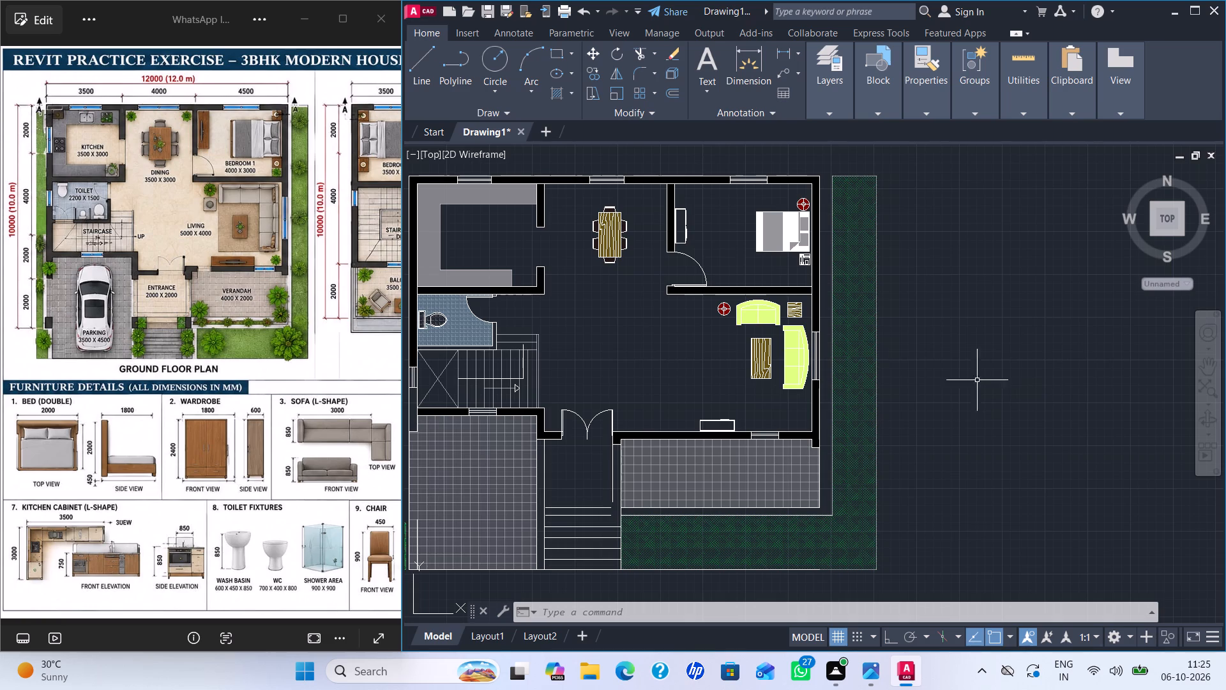
key("Escape")
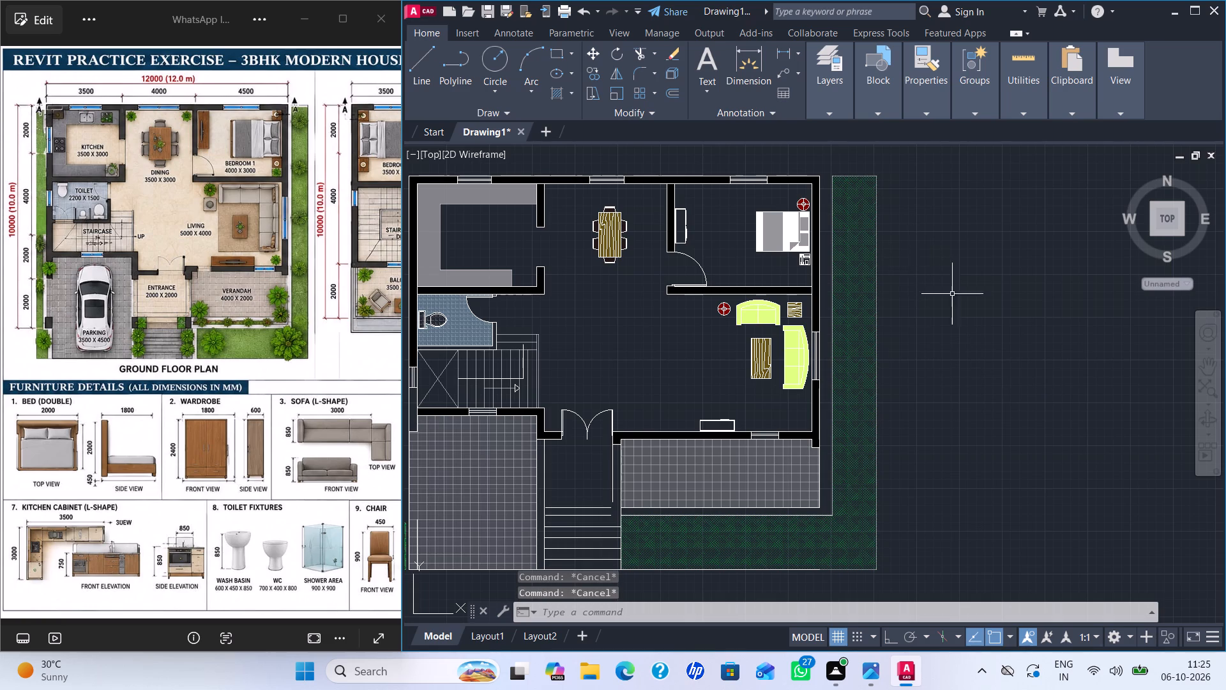
middle_click_drag(1004, 353, 1157, 421)
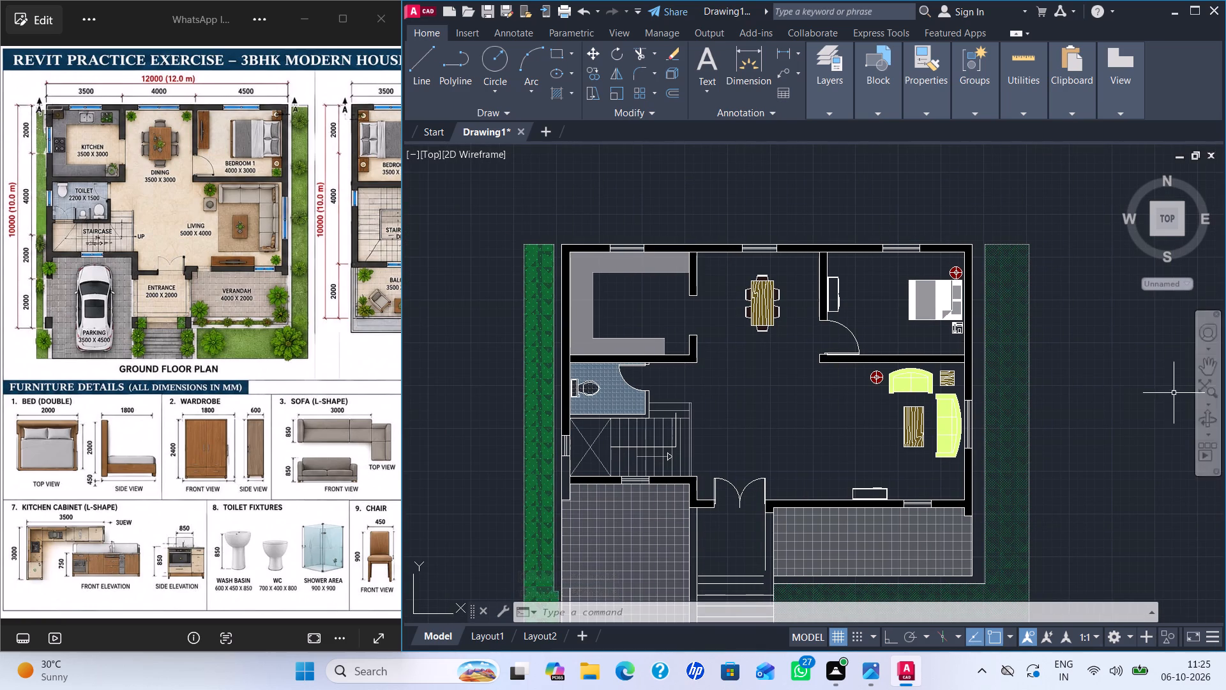
scroll(1059, 273, "up", 2)
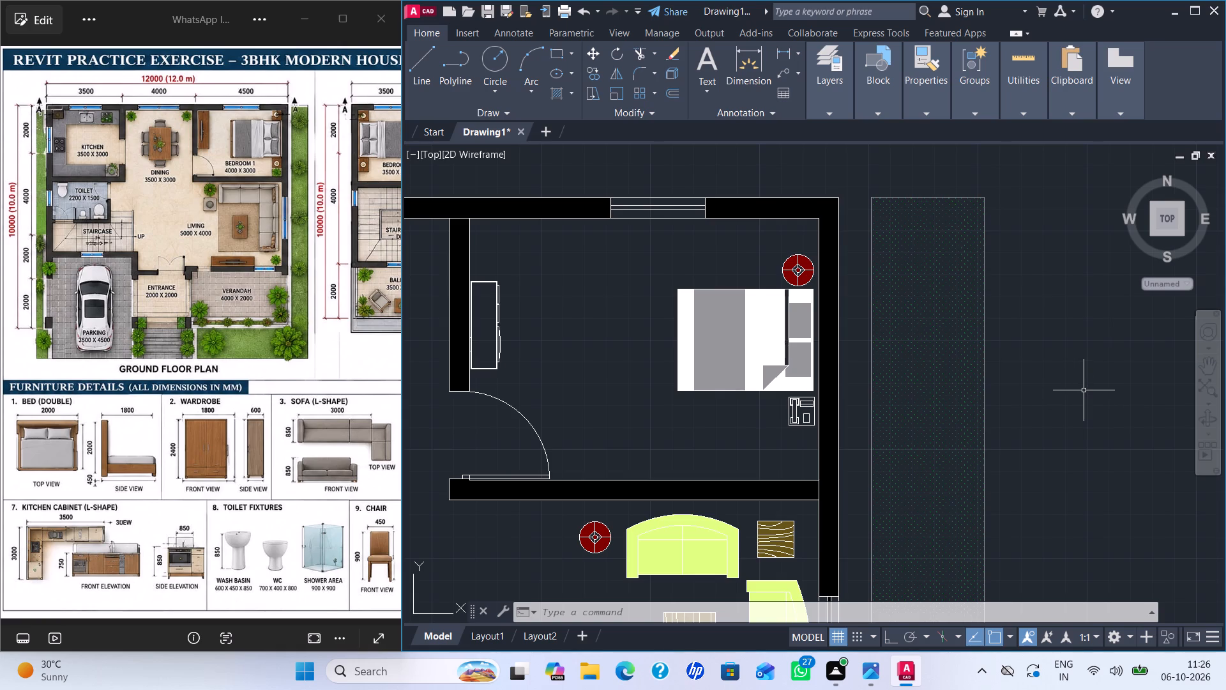
scroll(1060, 422, "down", 3)
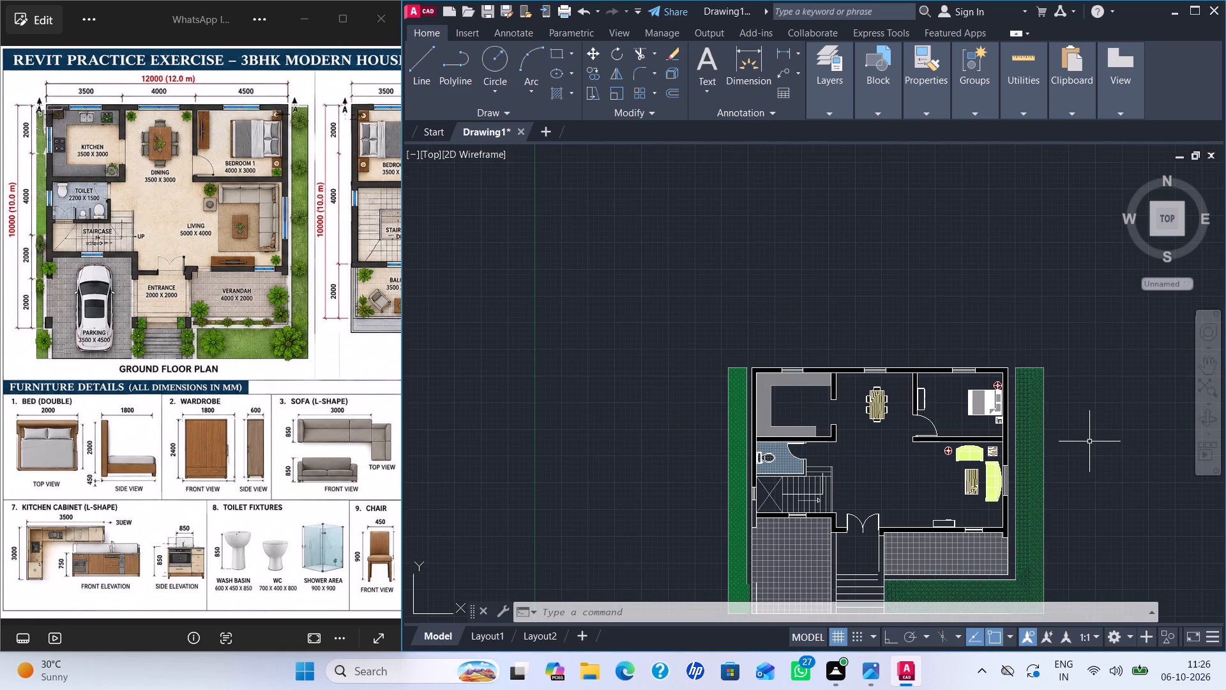
Insert the Trees - Imperial block in the empty space north of the house's north-east corner.
middle_click_drag(1089, 442, 1052, 362)
scroll(1028, 284, "up", 1)
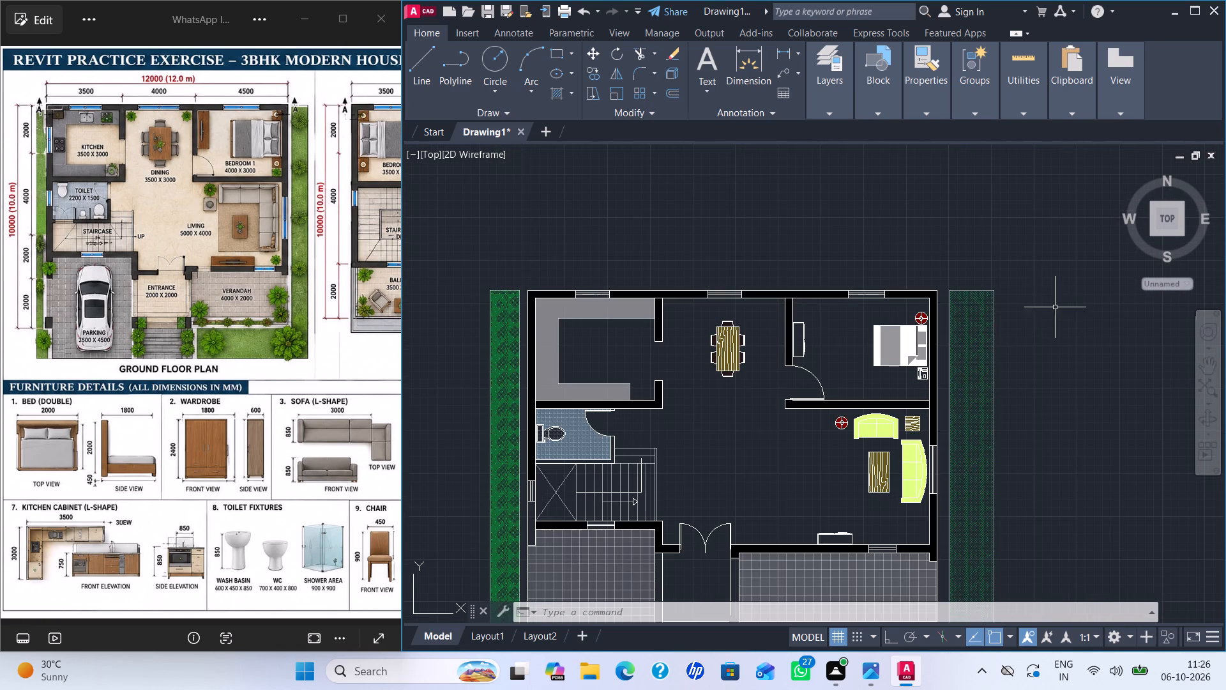
key("ctrl+3")
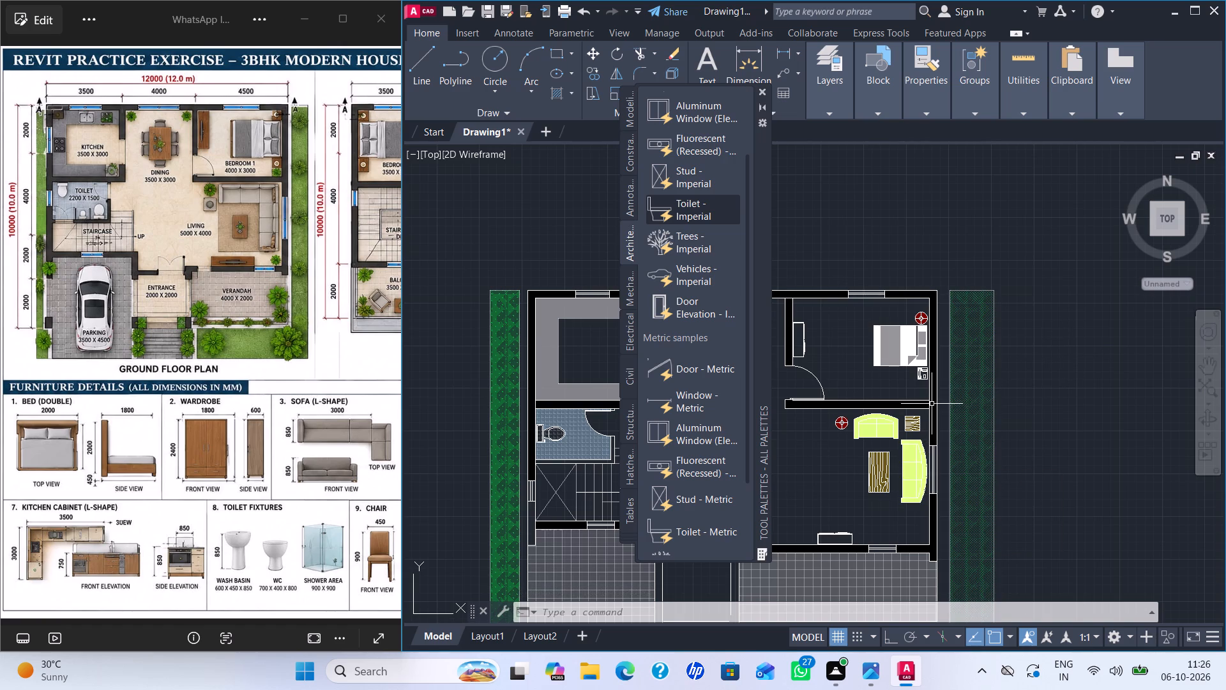
left_click(694, 239)
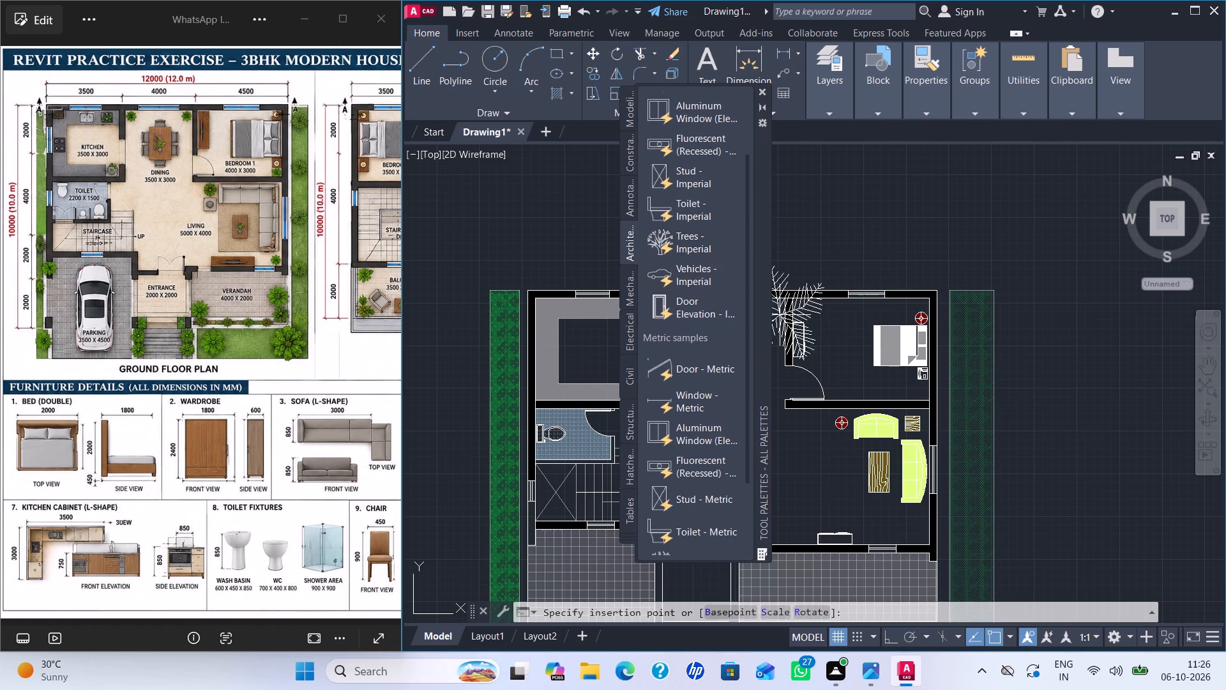
left_click(937, 224)
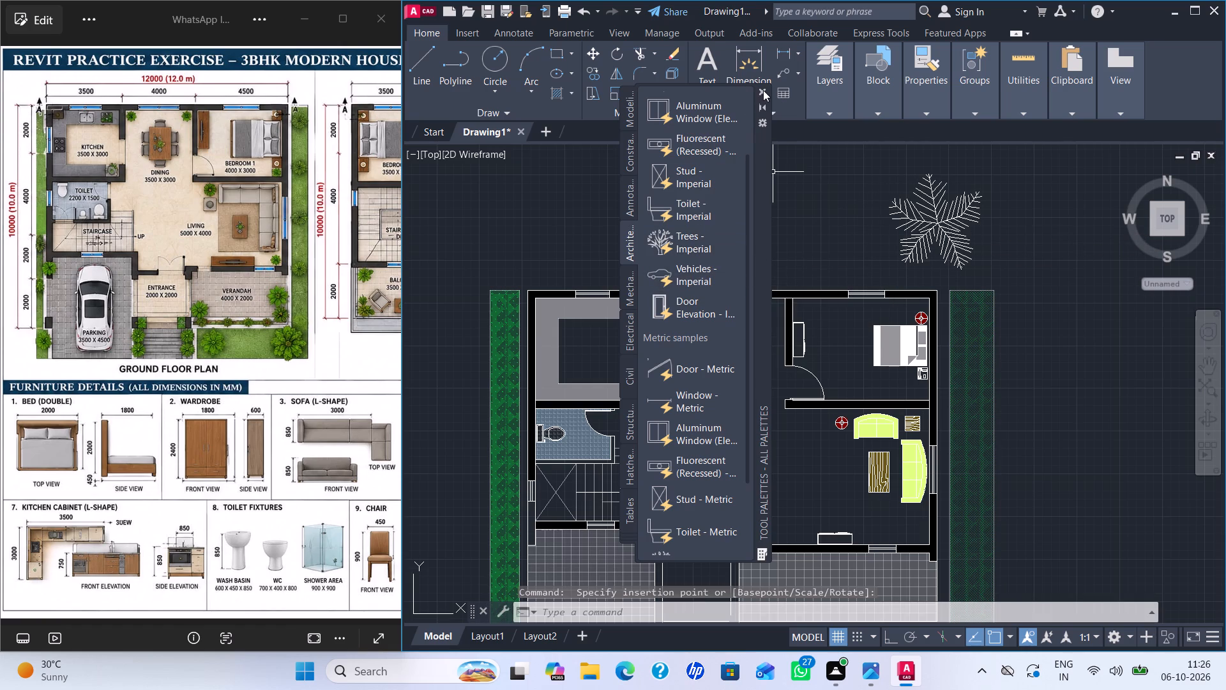
left_click(763, 90)
left_click(934, 220)
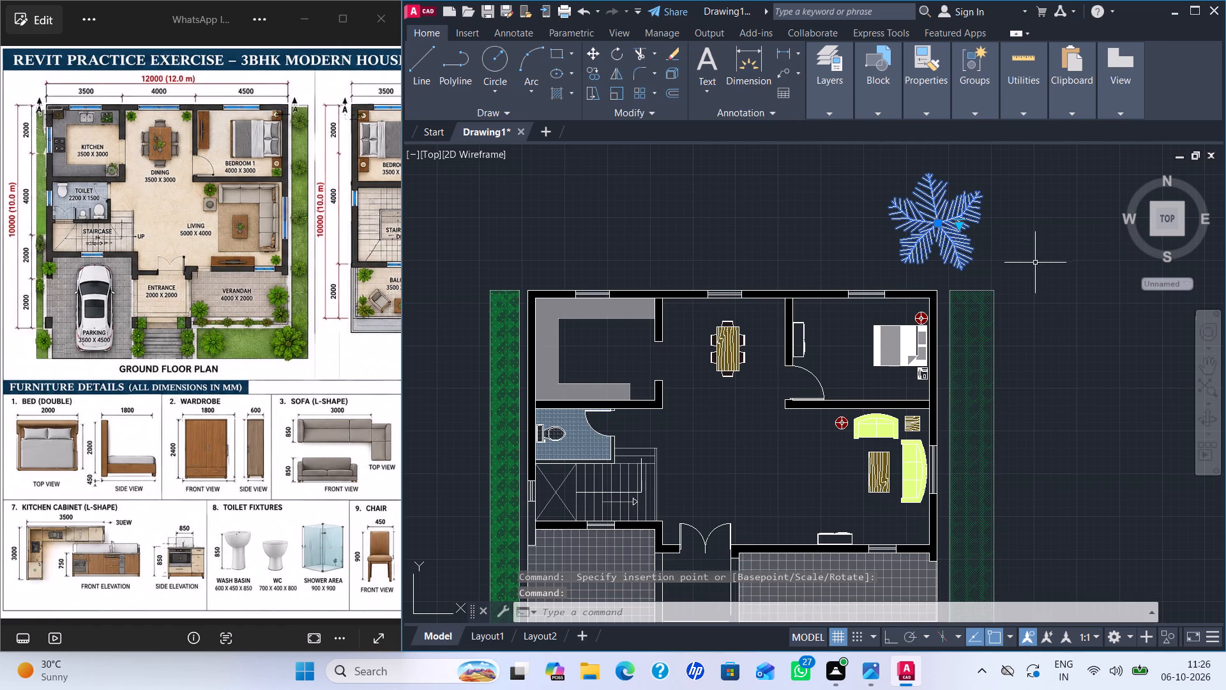
key("Escape")
key("Escape")
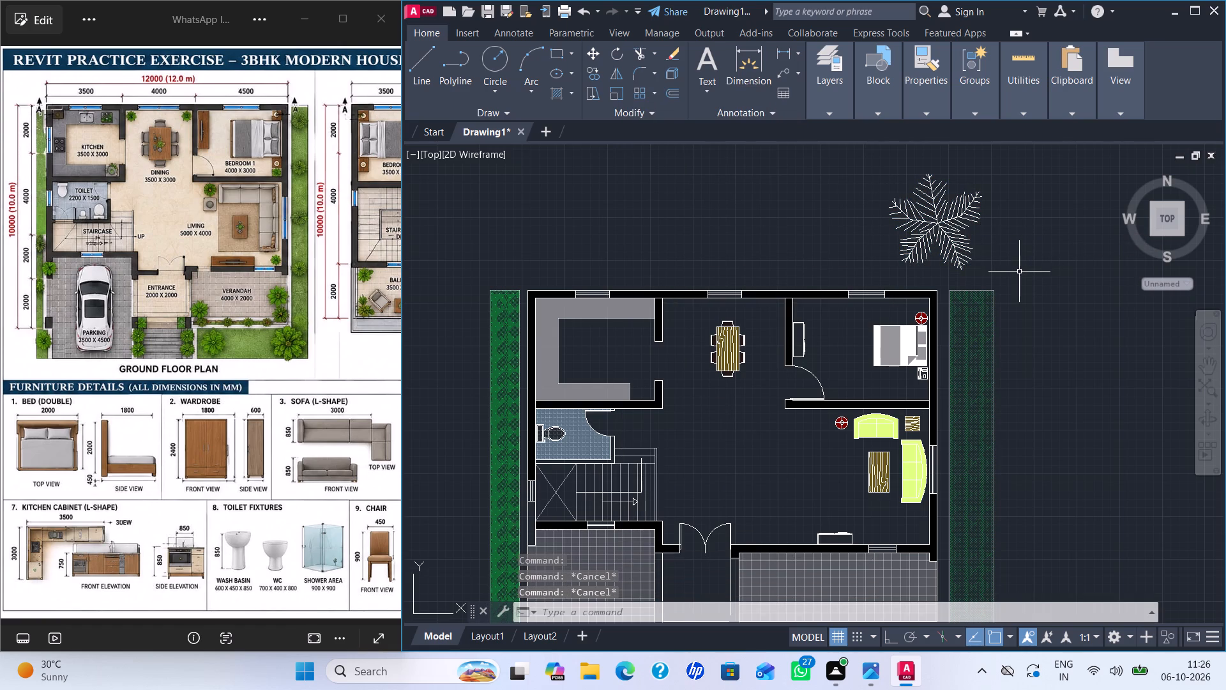
Create a new layer and set its colour to index colour 80.
key("l")
key("a")
key("Return")
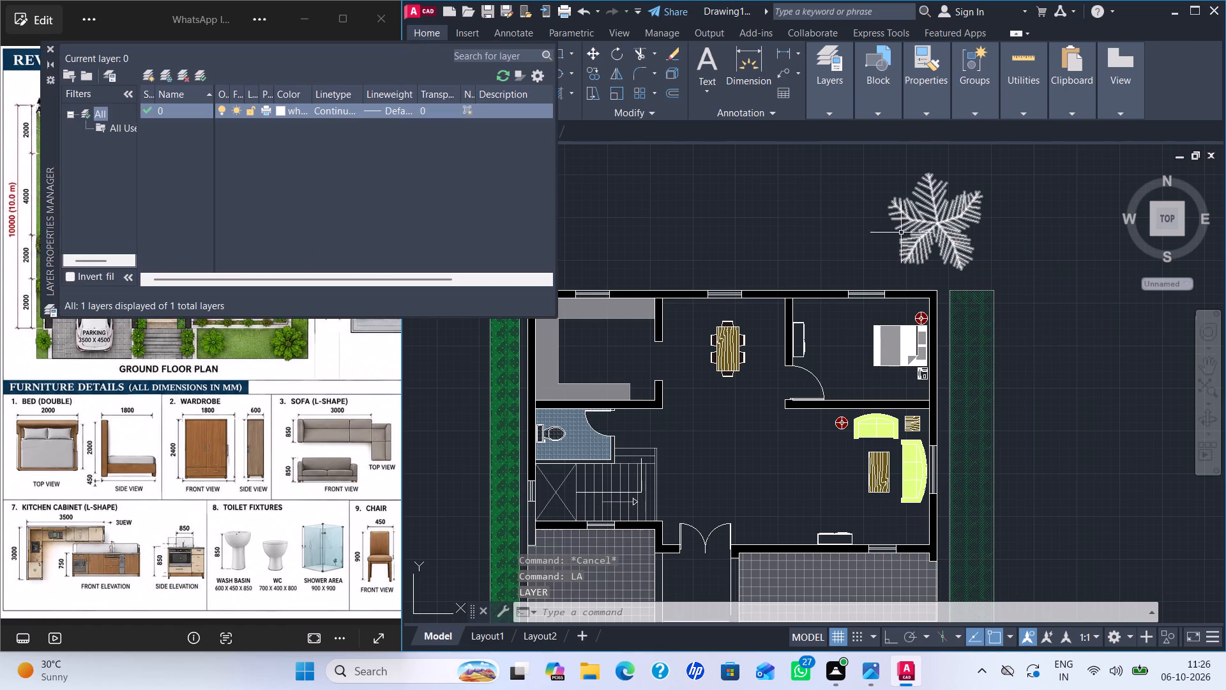
left_click(145, 70)
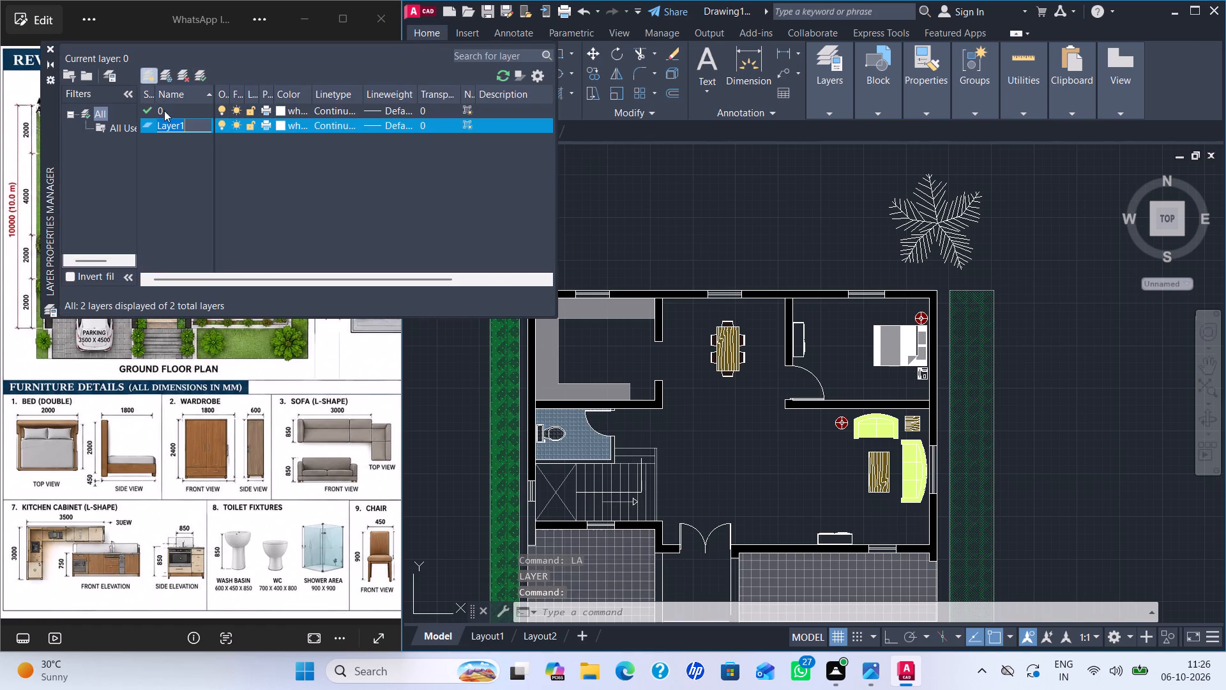
left_click(277, 121)
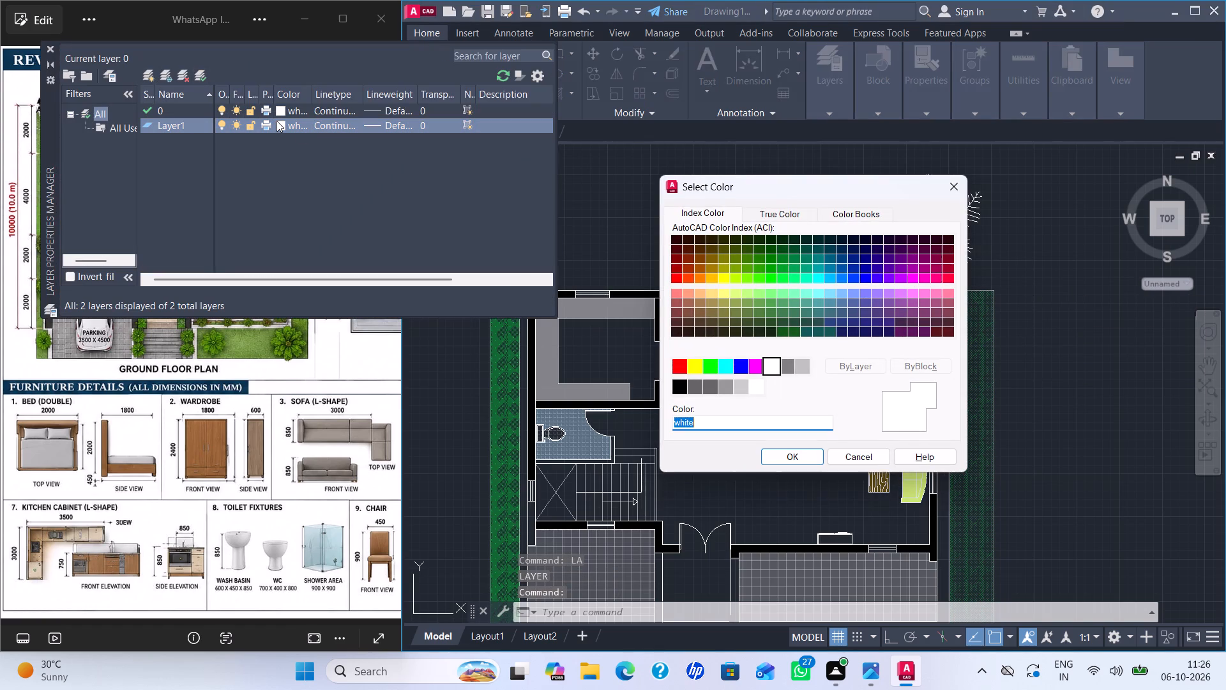
left_click(759, 279)
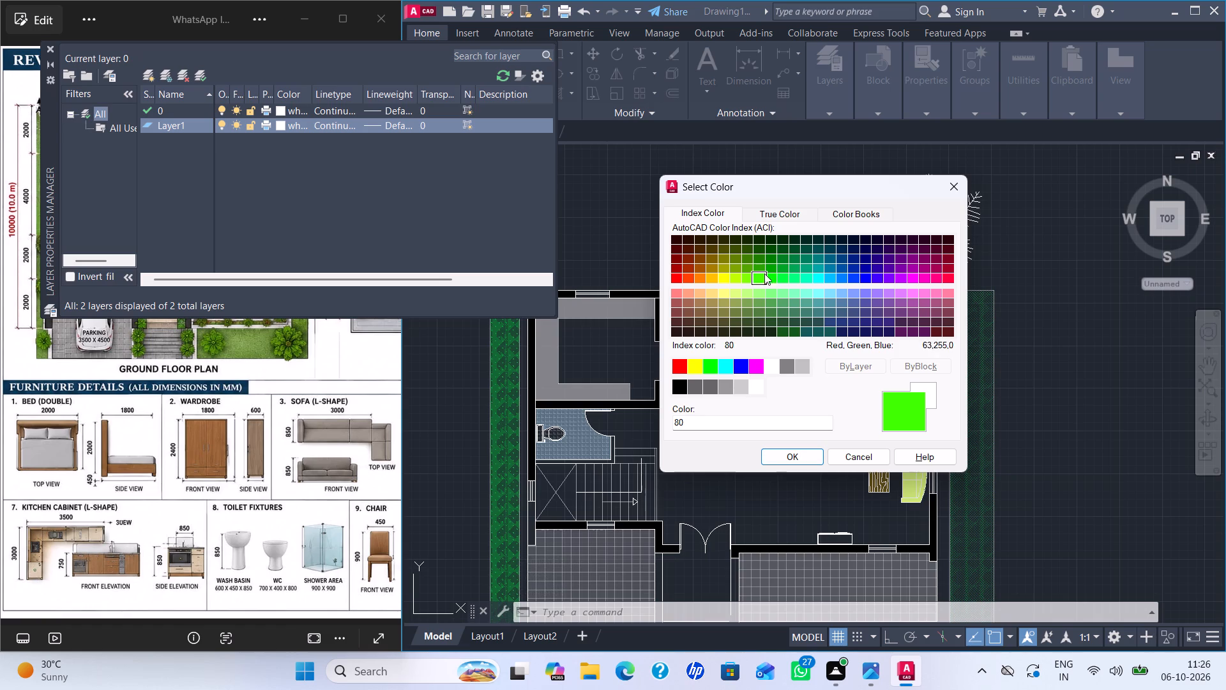
left_click(789, 454)
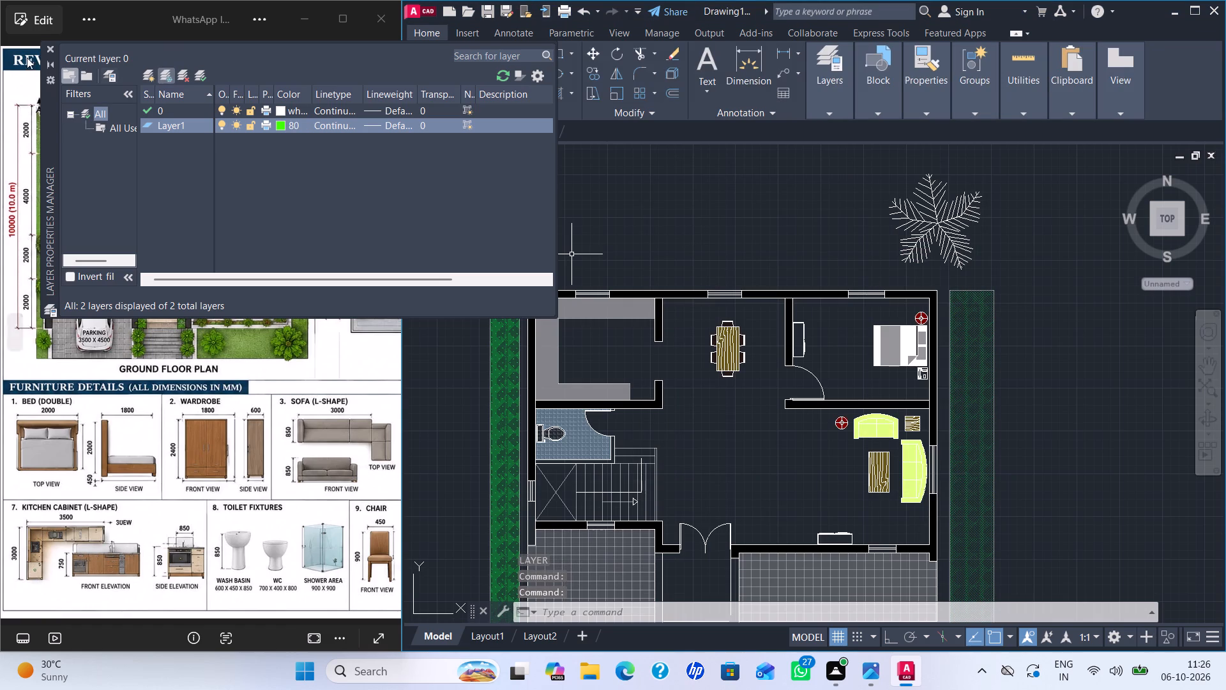
left_click(47, 45)
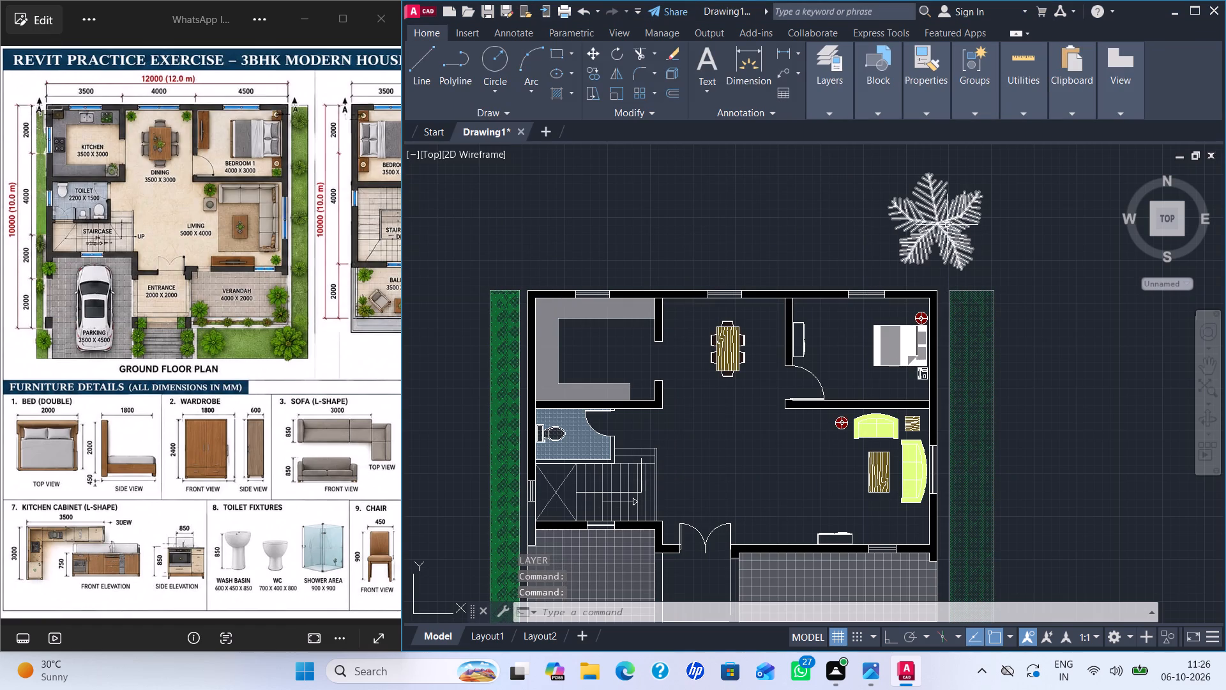
Move the inserted tree block from layer 0 to the new green layer.
left_click(944, 213)
left_click(835, 103)
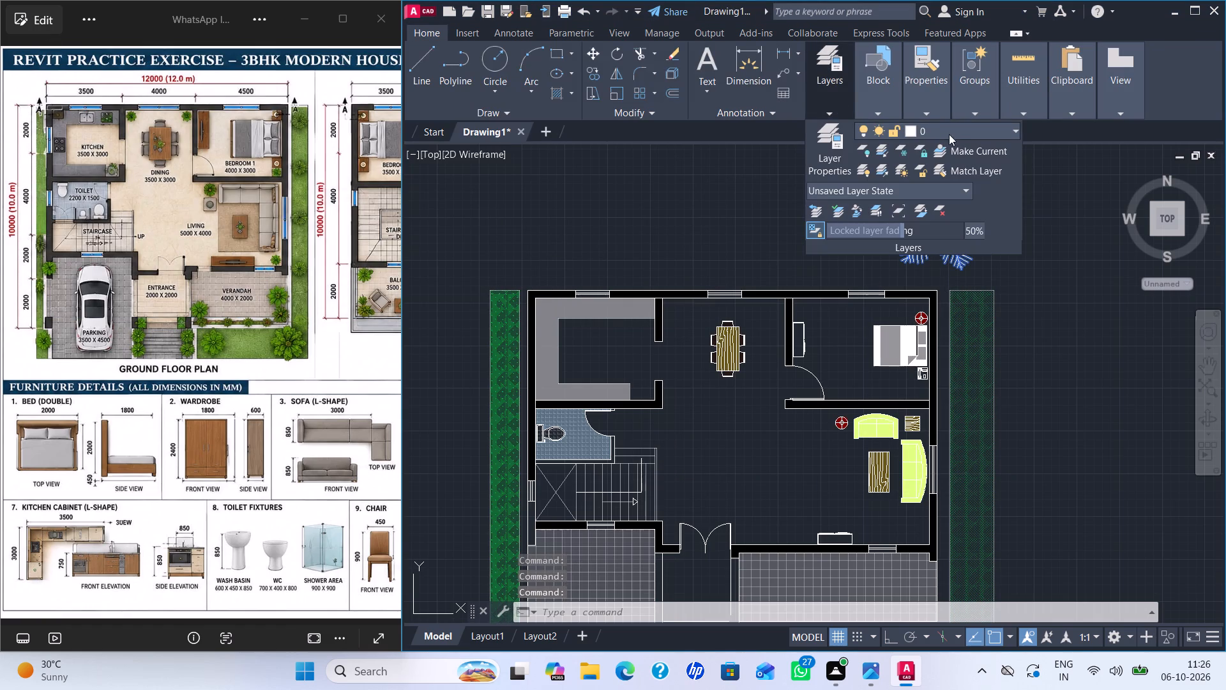
left_click(953, 126)
left_click(931, 165)
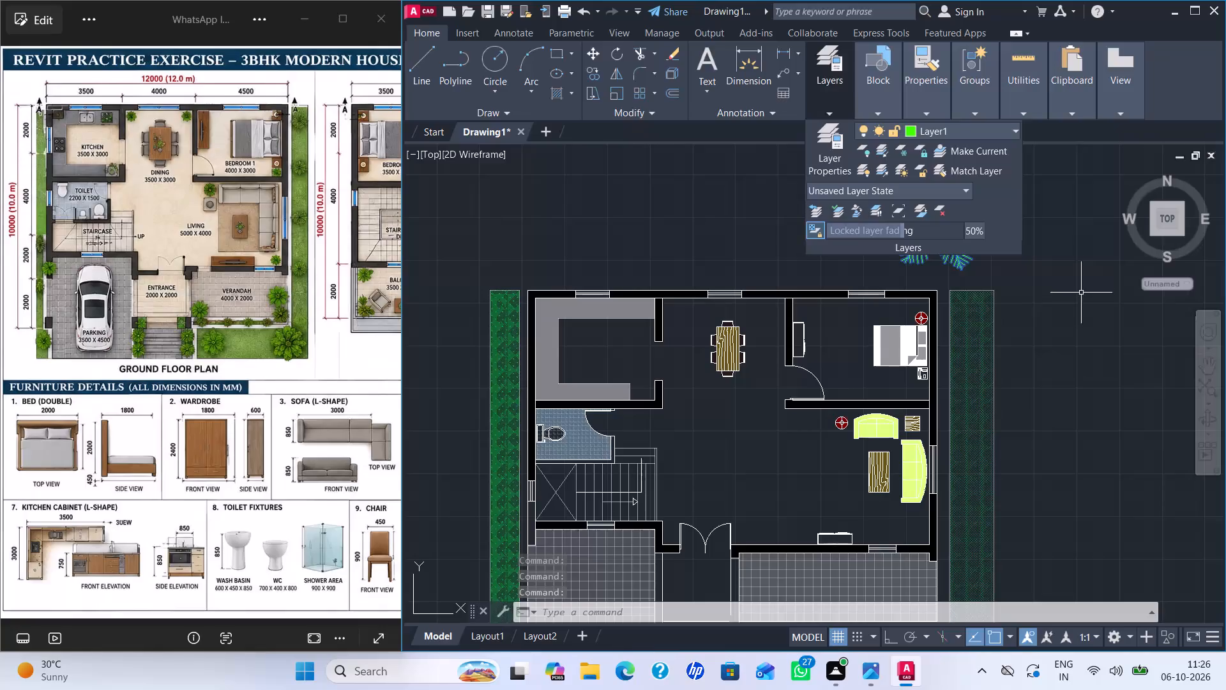
key("Escape")
key("Escape")
key("Escape")
Scale the tree down freehand from a base point at its lower edge so it fits the lawn strip's width.
left_click(939, 229)
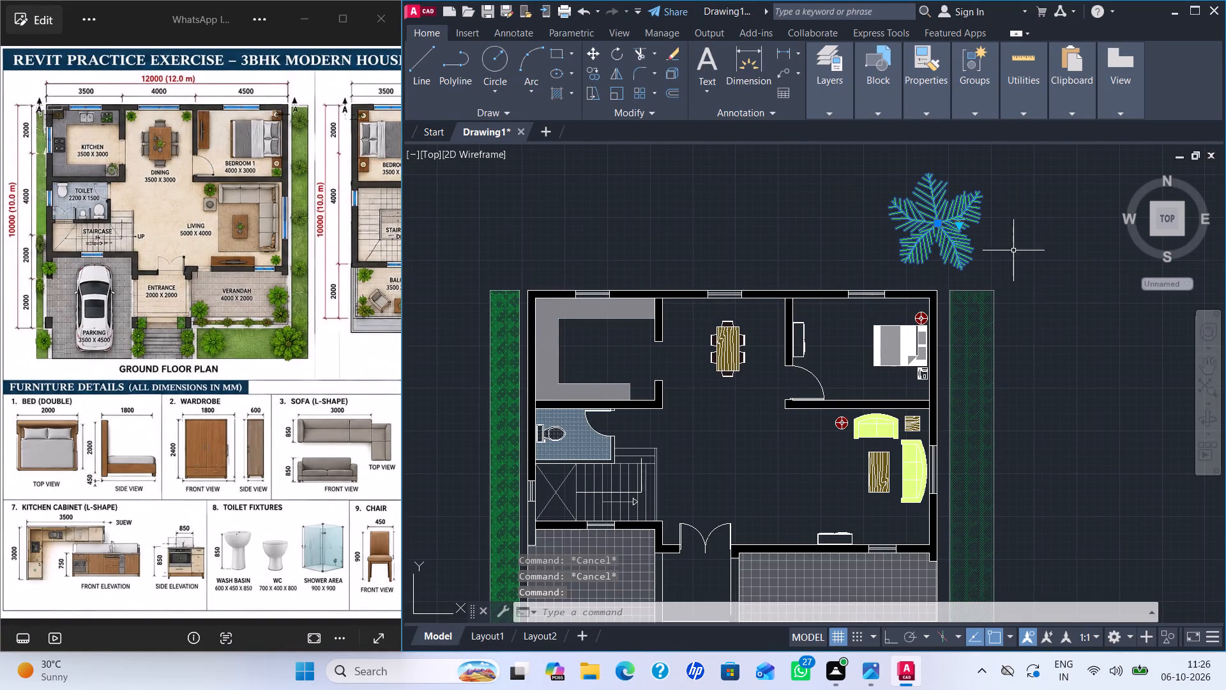
key("s")
key("c")
key("Return")
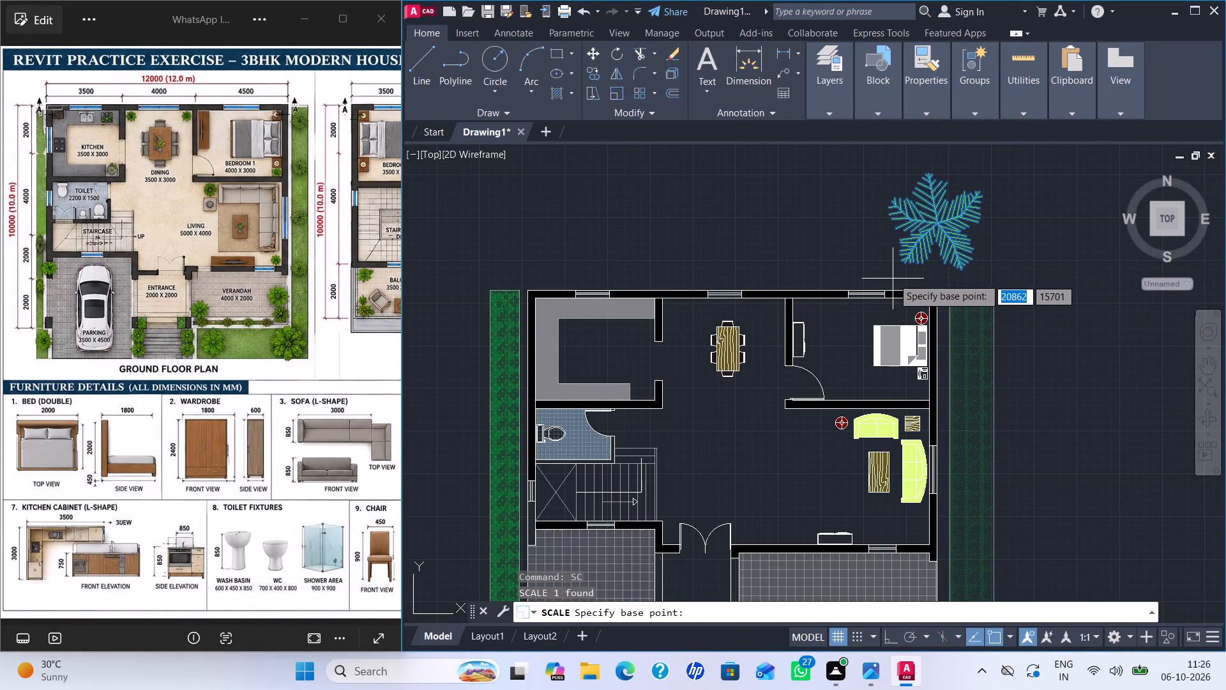
left_click(907, 261)
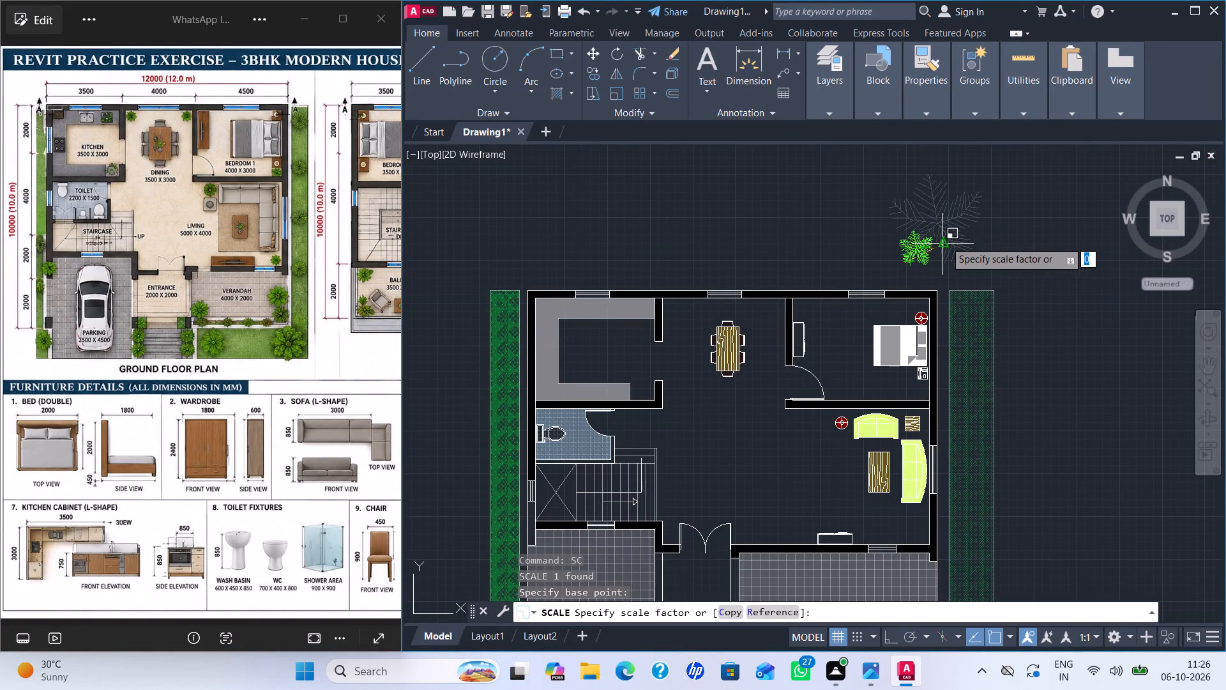
left_click(946, 241)
Fix the freehand scale of the tree north of the house at roughly the lawn strip's width.
left_click(919, 247)
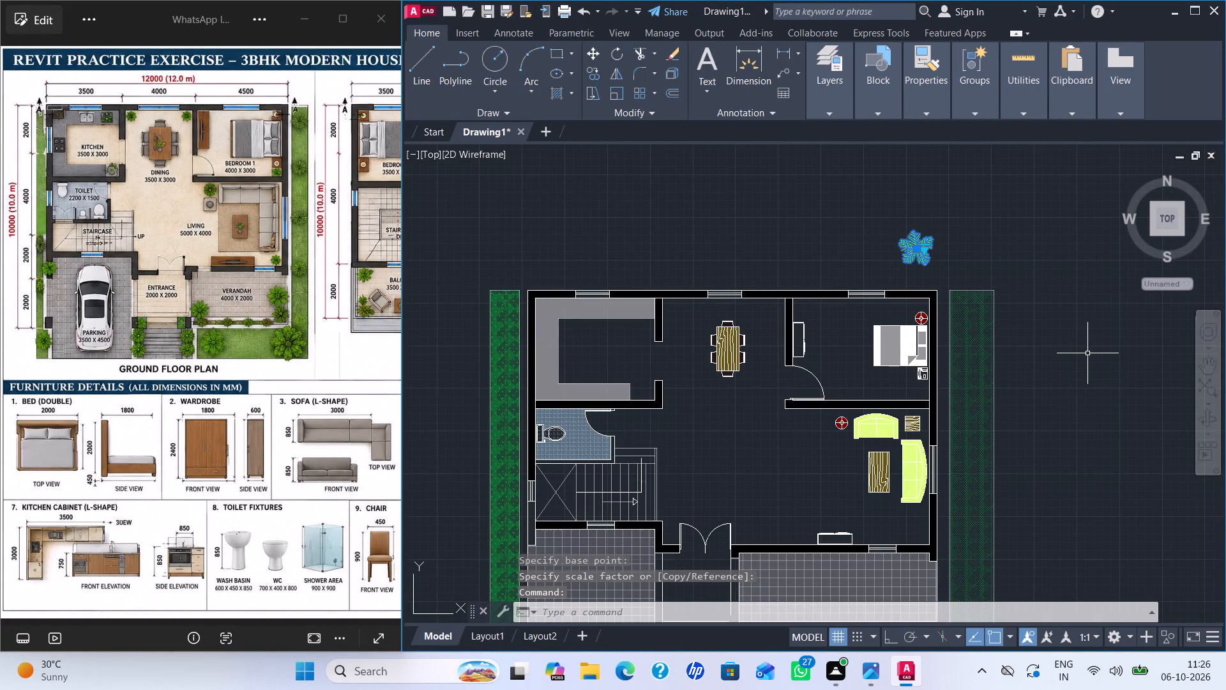
Copy the small tree to five roughly evenly spaced spots down the east lawn strip, from its north end to beside the verandah.
key("c")
key("BackSpace")
type("CO")
key("Return")
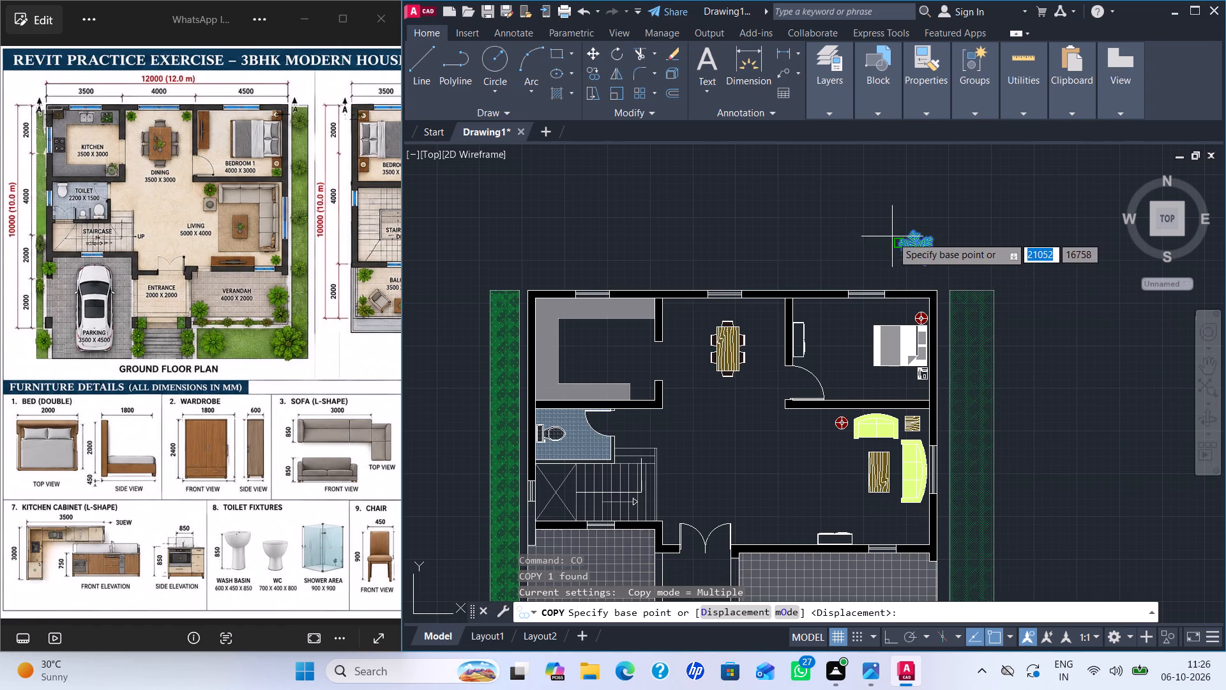
left_click(917, 245)
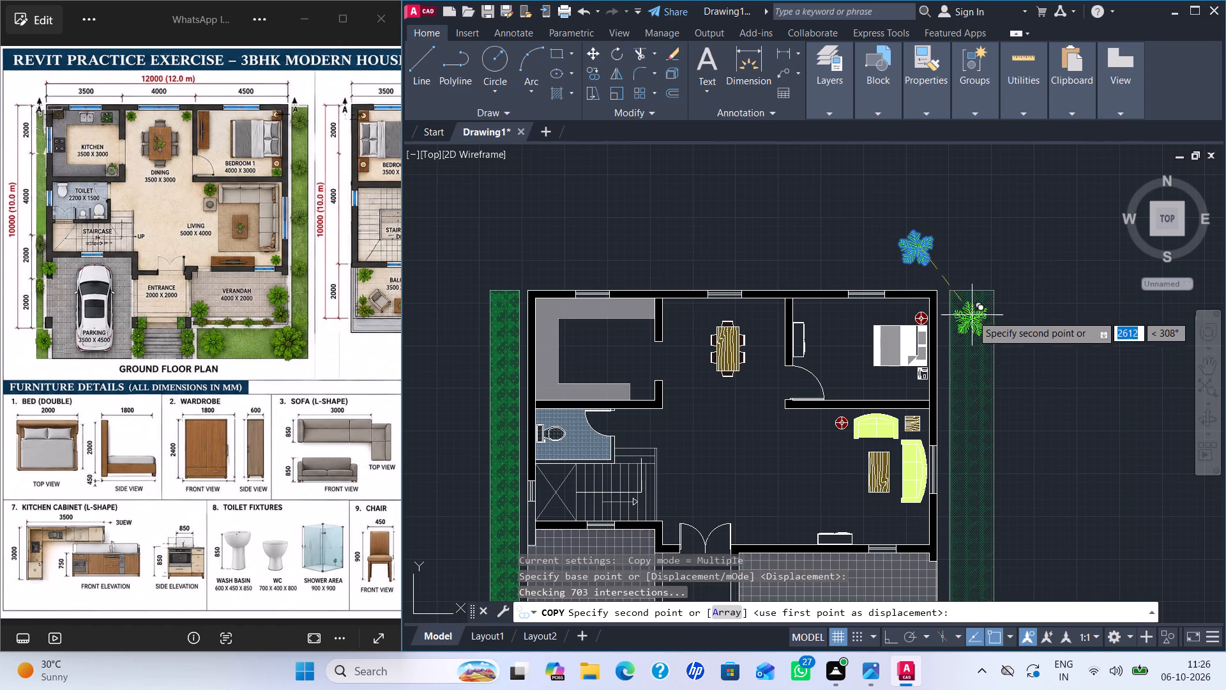
scroll(972, 315, "up", 3)
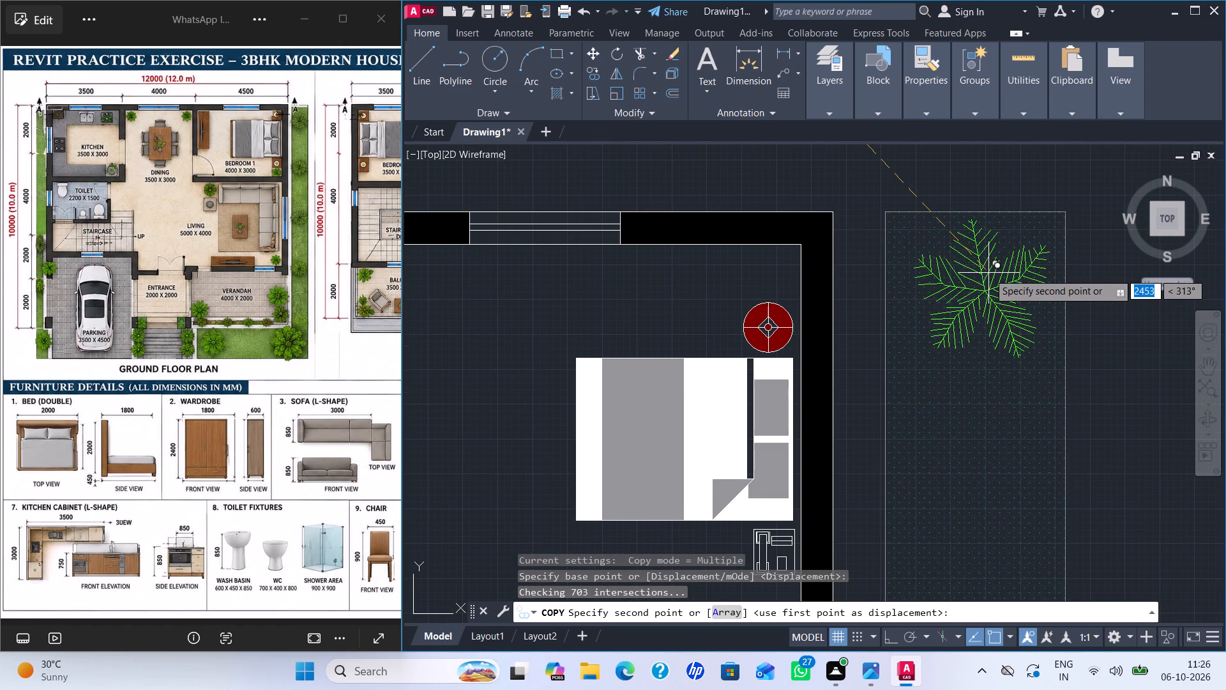
left_click(988, 273)
scroll(1003, 324, "down", 2)
scroll(1011, 418, "down", 1)
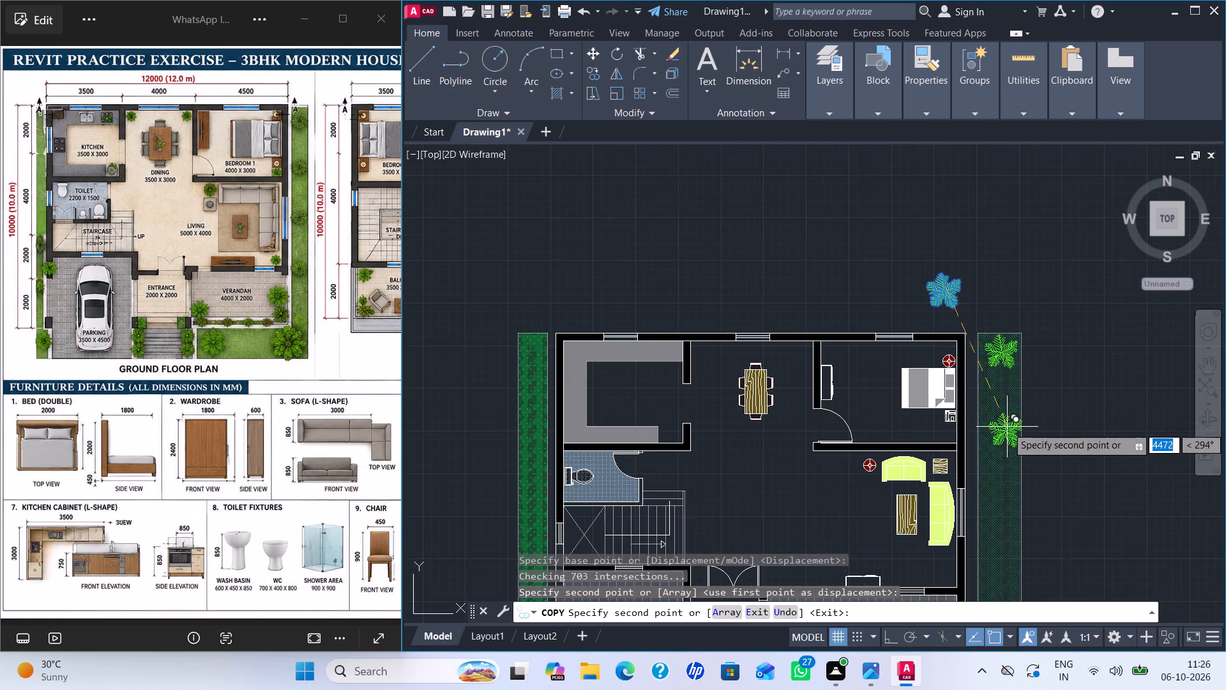
middle_click_drag(1002, 422, 921, 298)
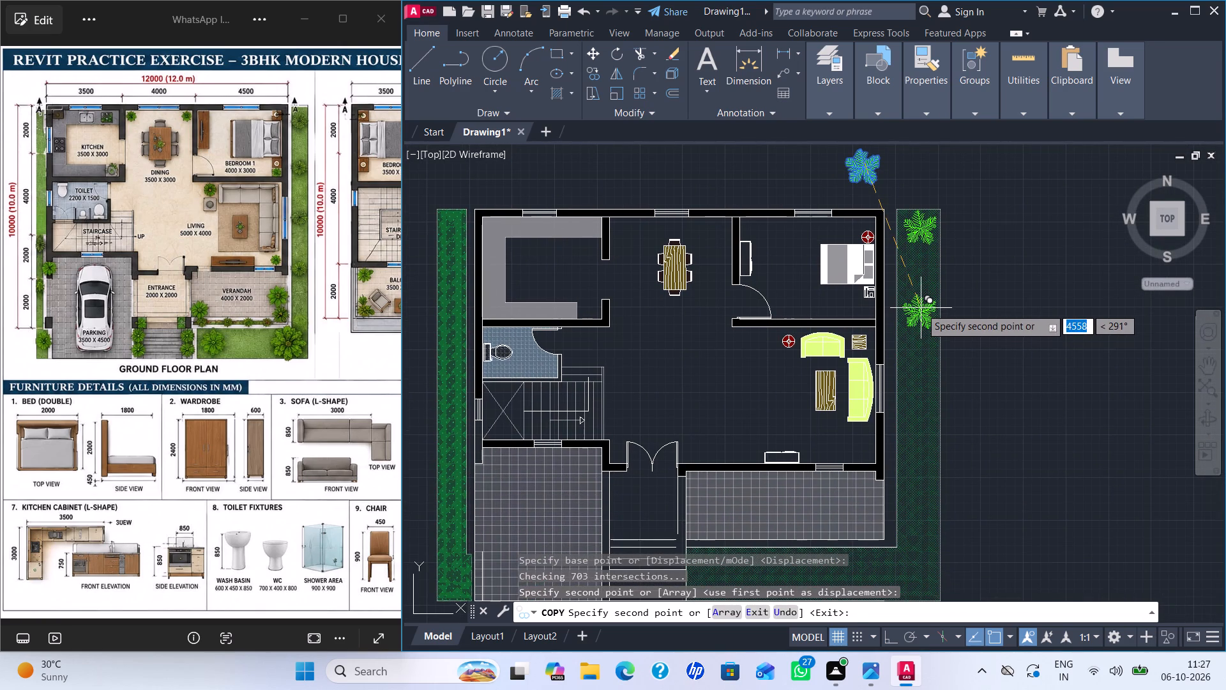
left_click(921, 308)
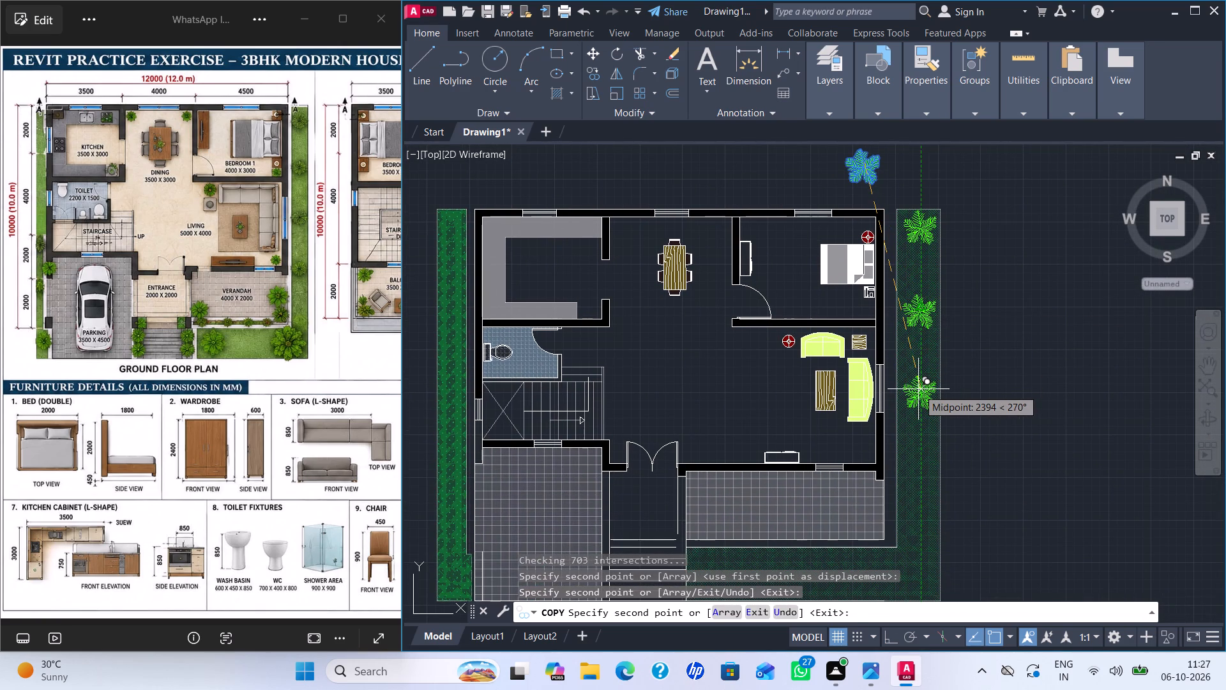
left_click(918, 389)
scroll(927, 422, "down", 1)
middle_click_drag(924, 429, 903, 355)
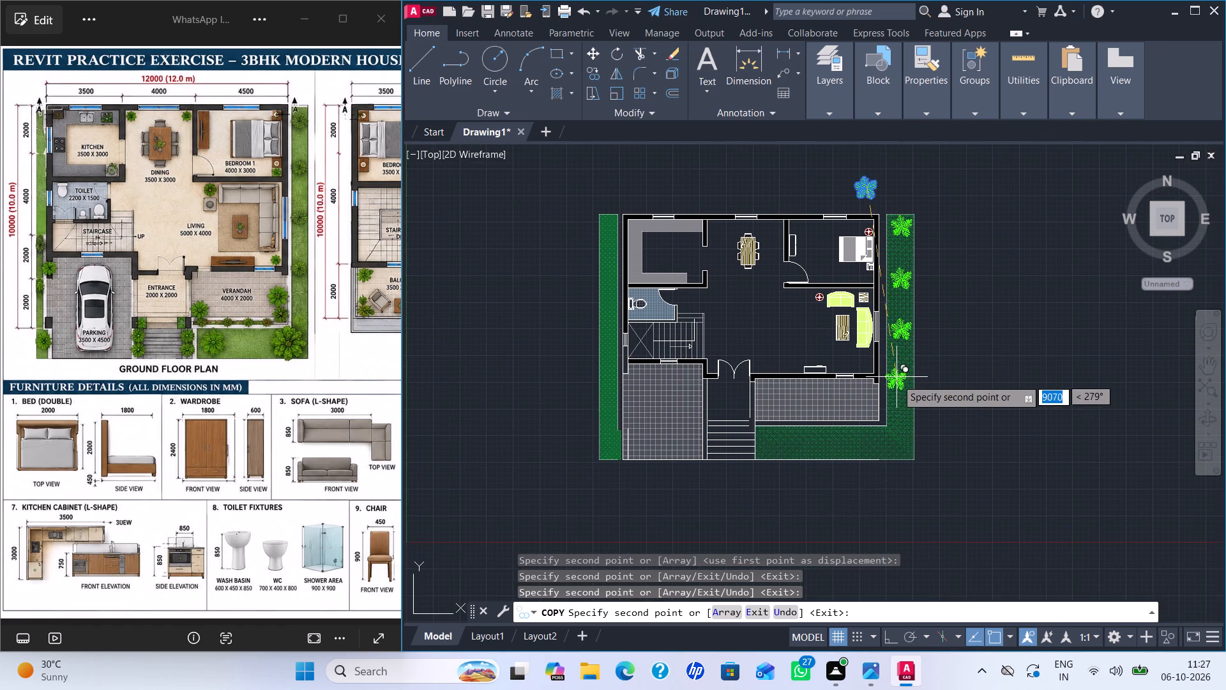
scroll(902, 388, "up", 1)
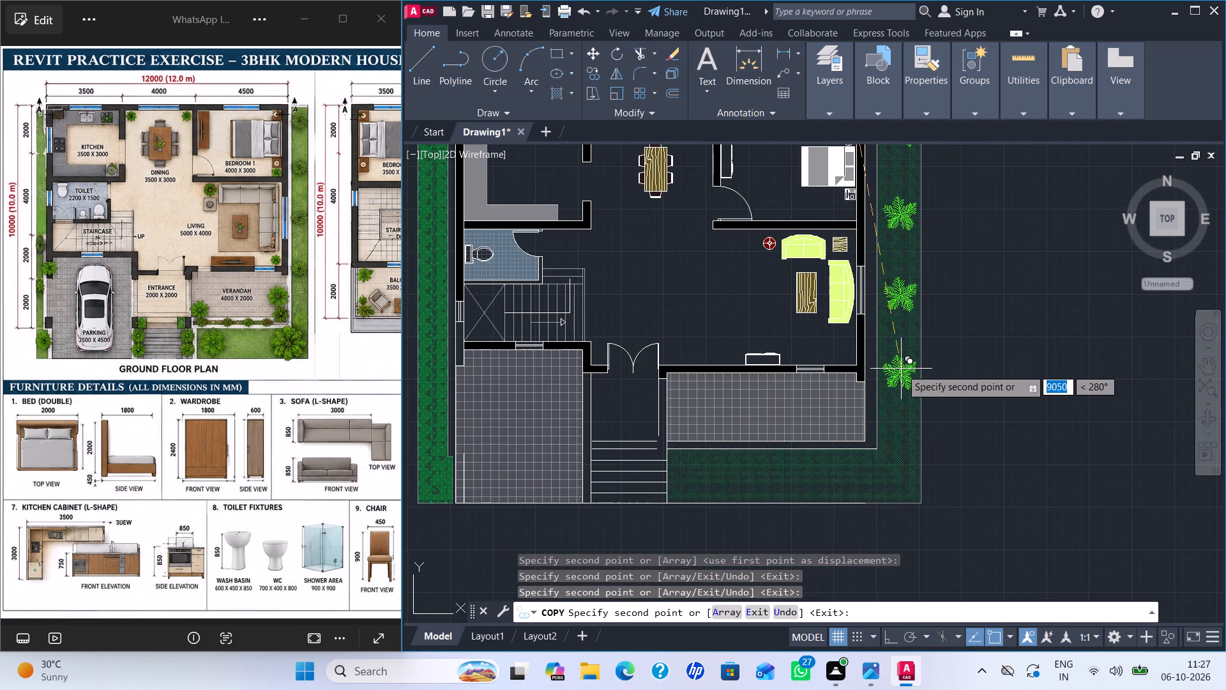
left_click(901, 369)
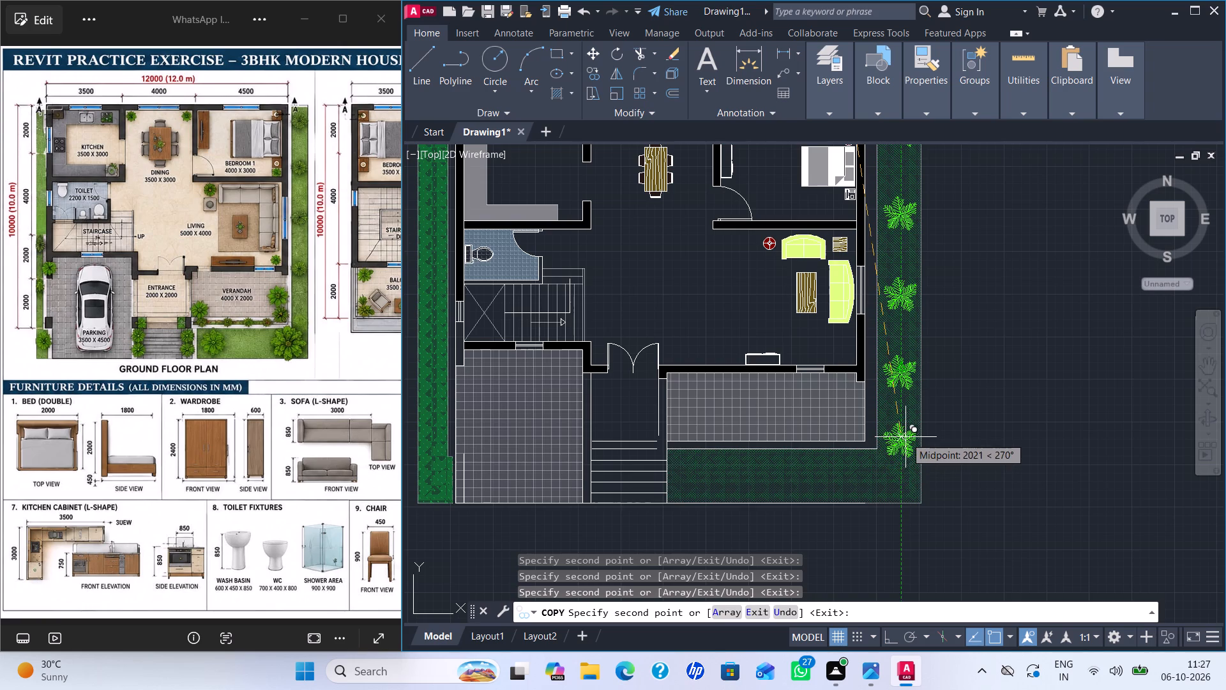
left_click(905, 437)
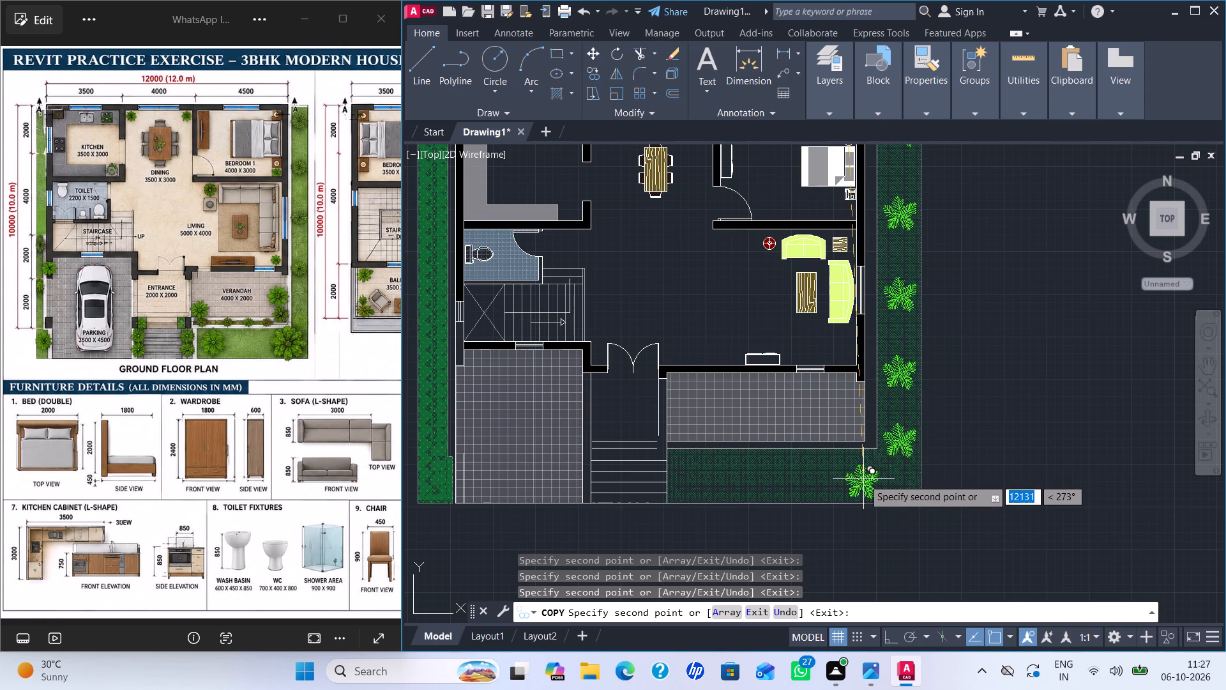
Place two more tree copies on the front lawn south of the verandah, one near each end.
left_click(865, 478)
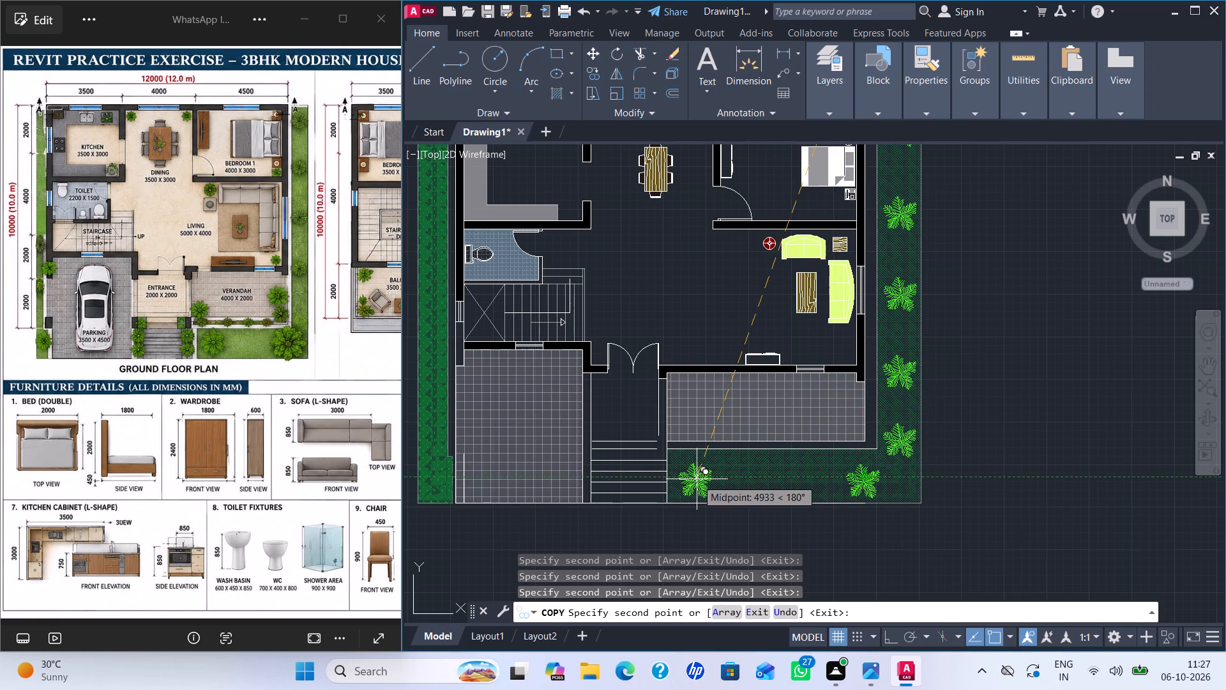
left_click(697, 479)
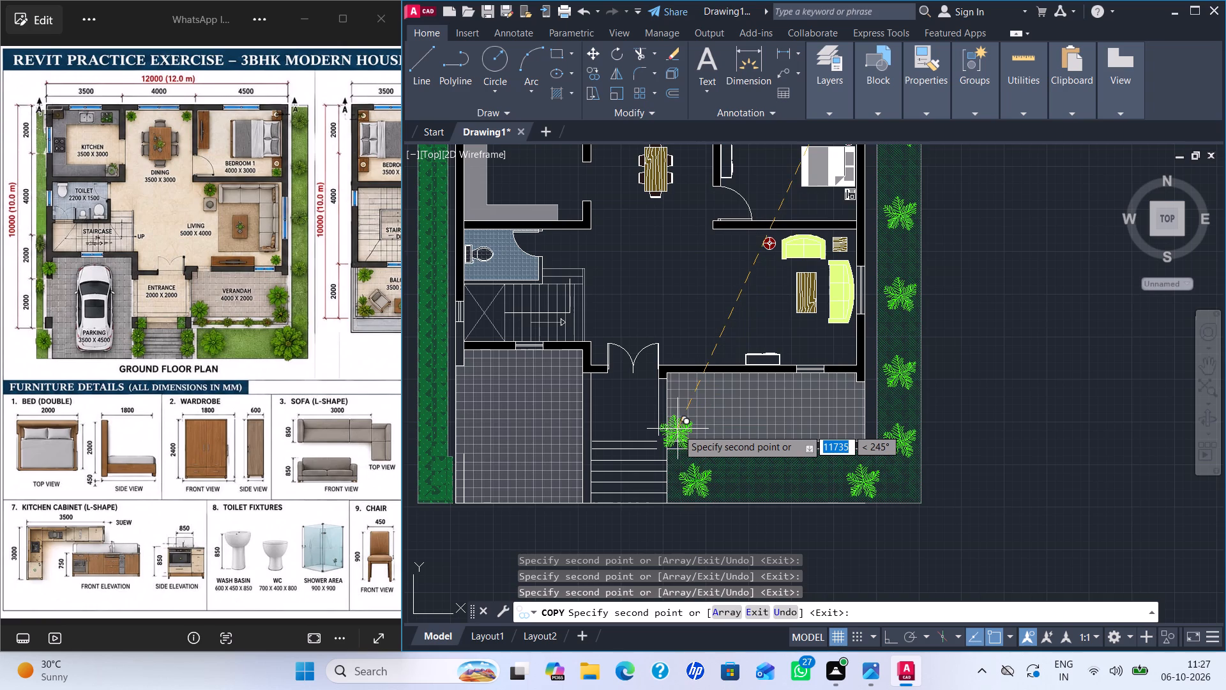
scroll(680, 429, "up", 2)
scroll(681, 429, "down", 2)
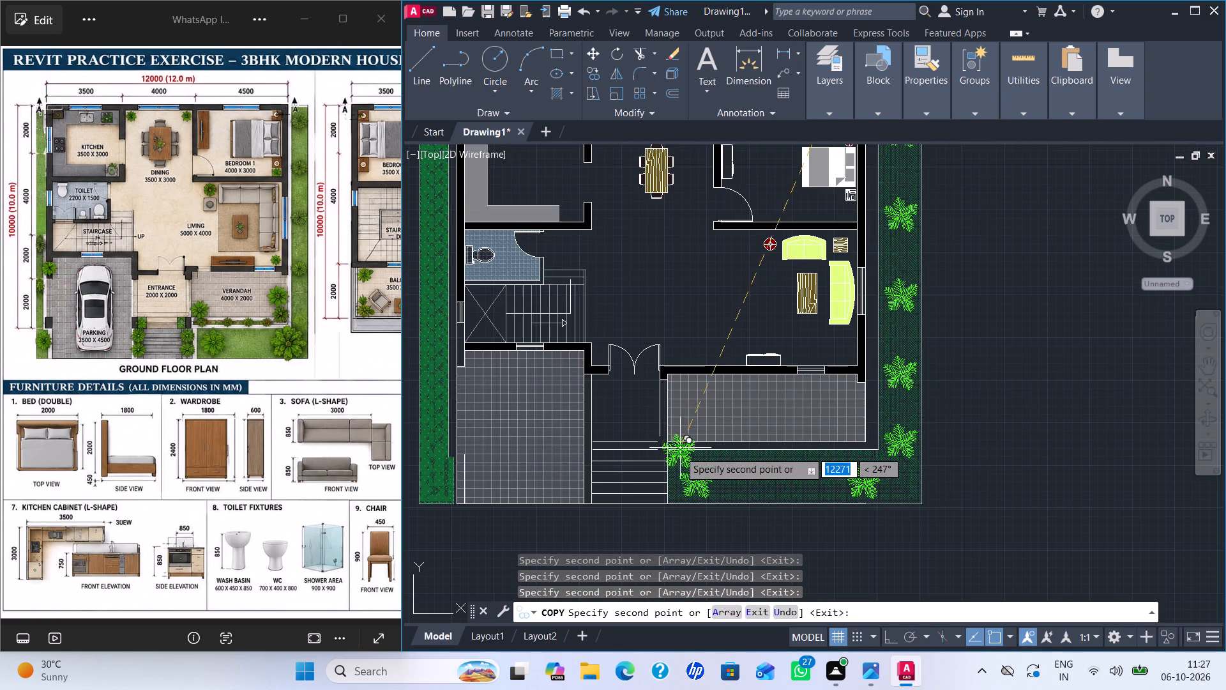
scroll(672, 463, "up", 2)
scroll(826, 500, "down", 2)
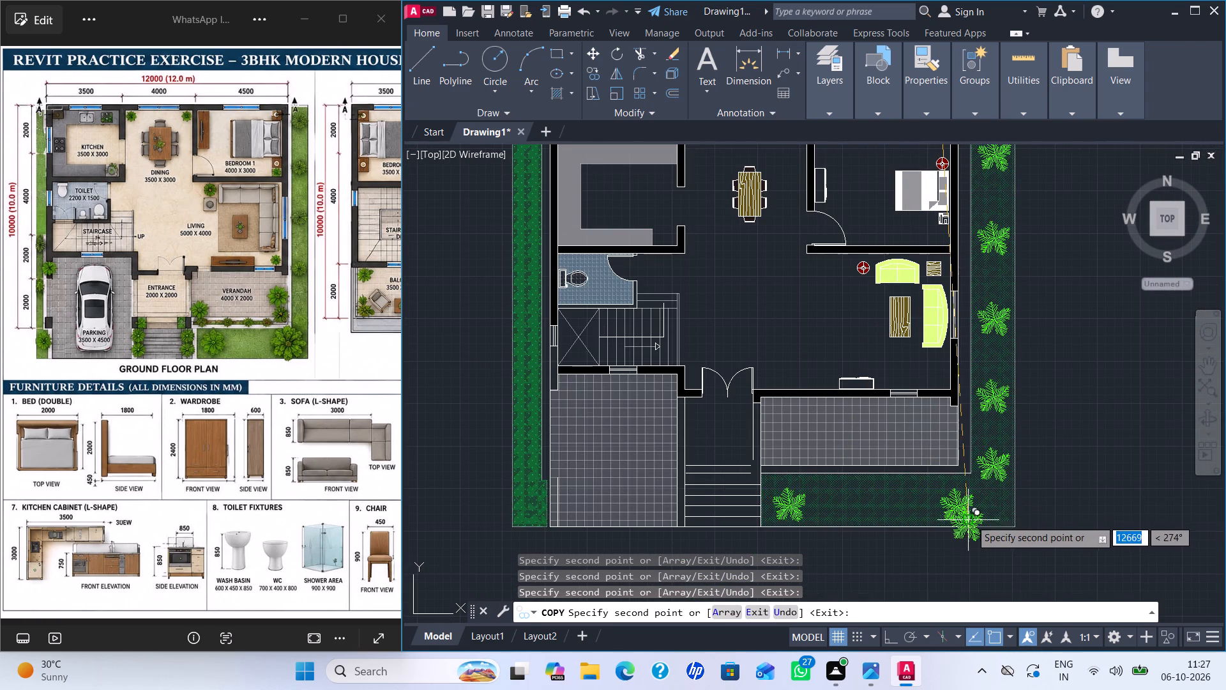
key("Escape")
Scale up the tree at the east end of the front lawn freehand so it nearly fills the lawn's depth.
left_click(963, 507)
key("s")
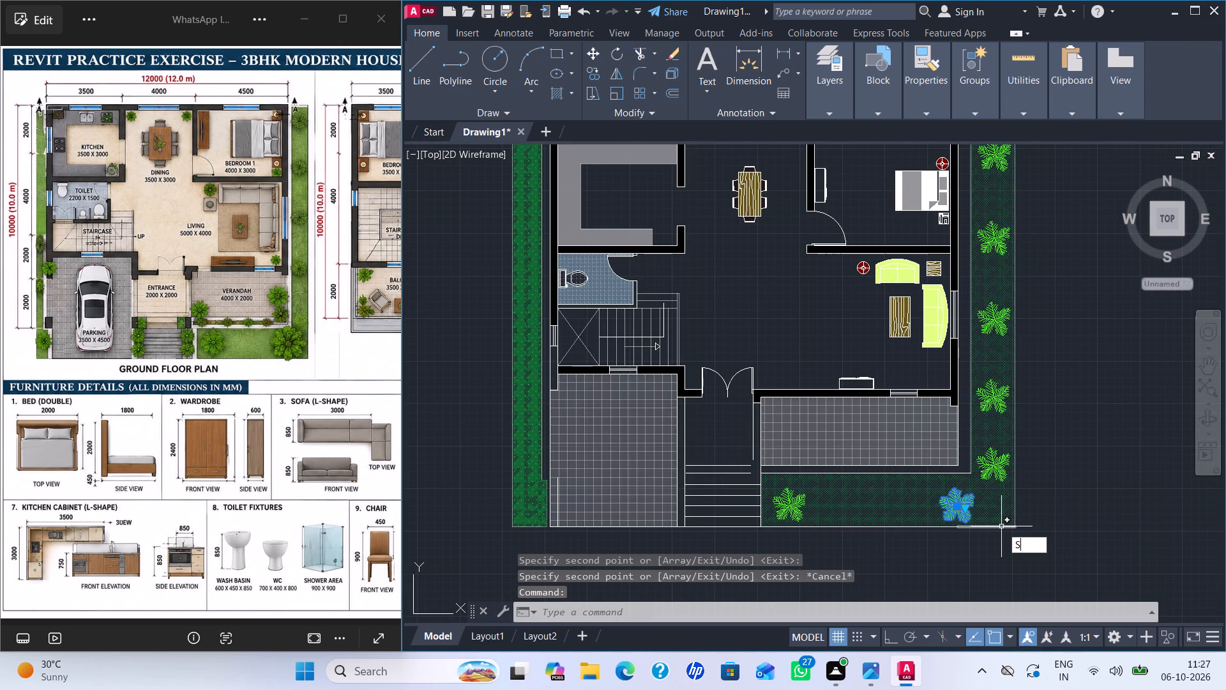
key("c")
key("Return")
left_click(963, 514)
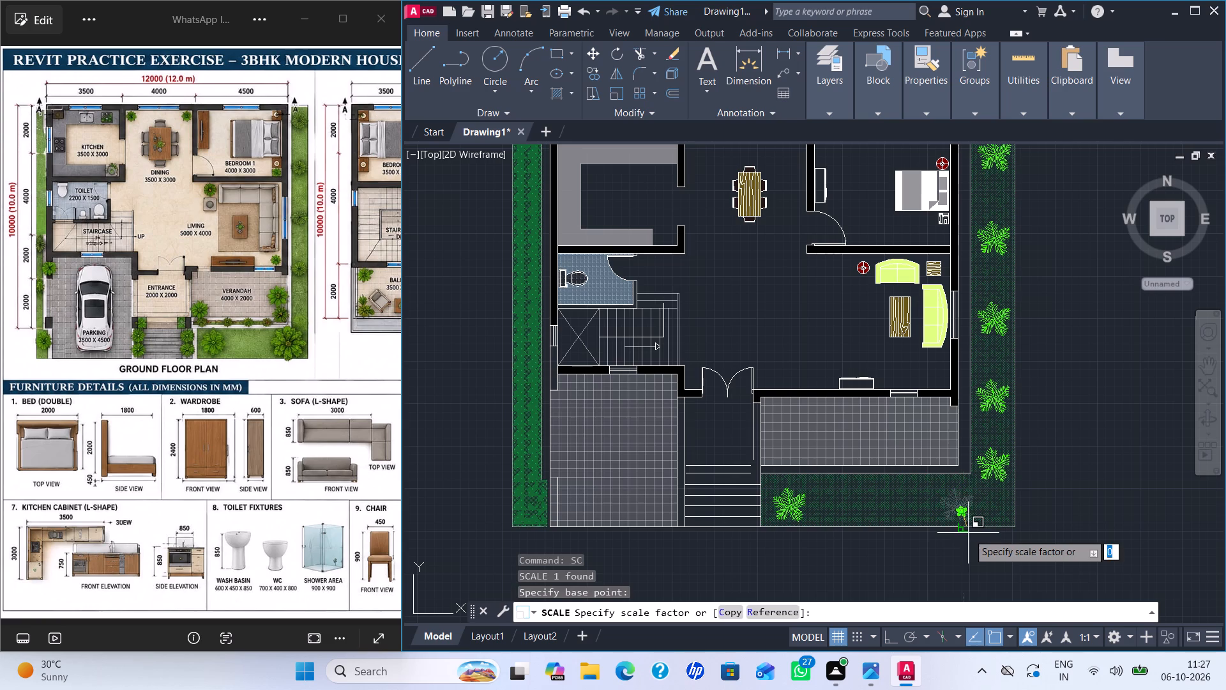
left_click(989, 569)
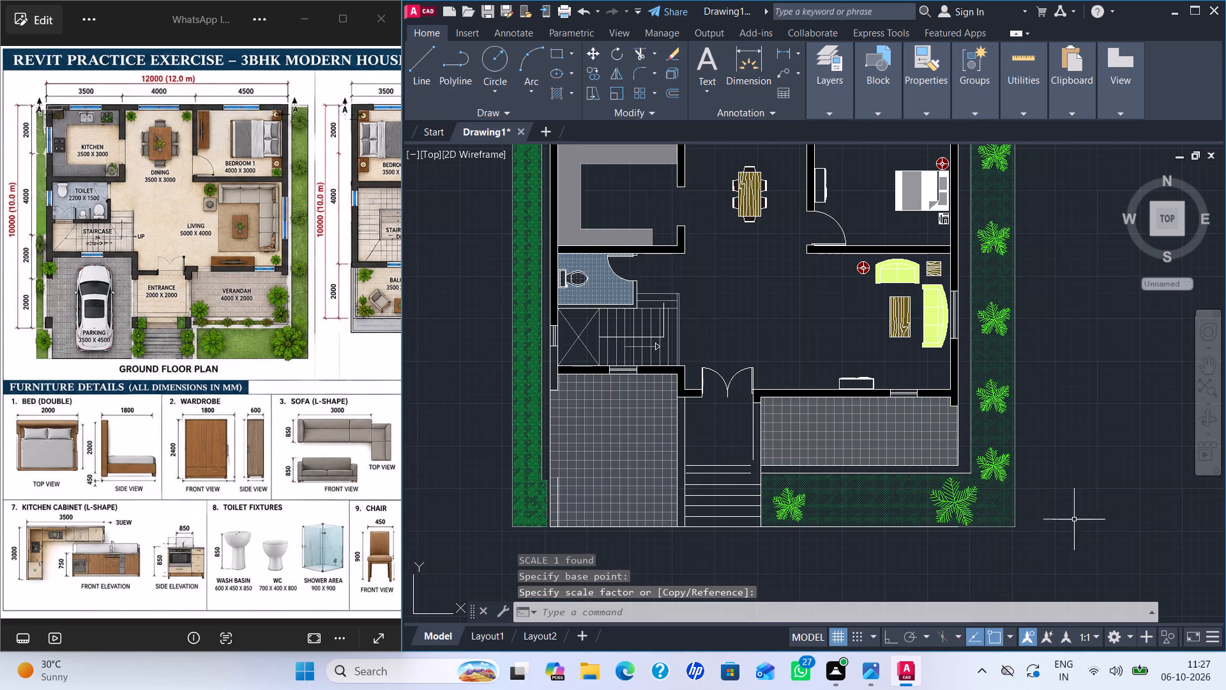
Delete the small tree on the front lawn beside the entrance steps.
scroll(1080, 498, "down", 2)
scroll(1104, 481, "up", 1)
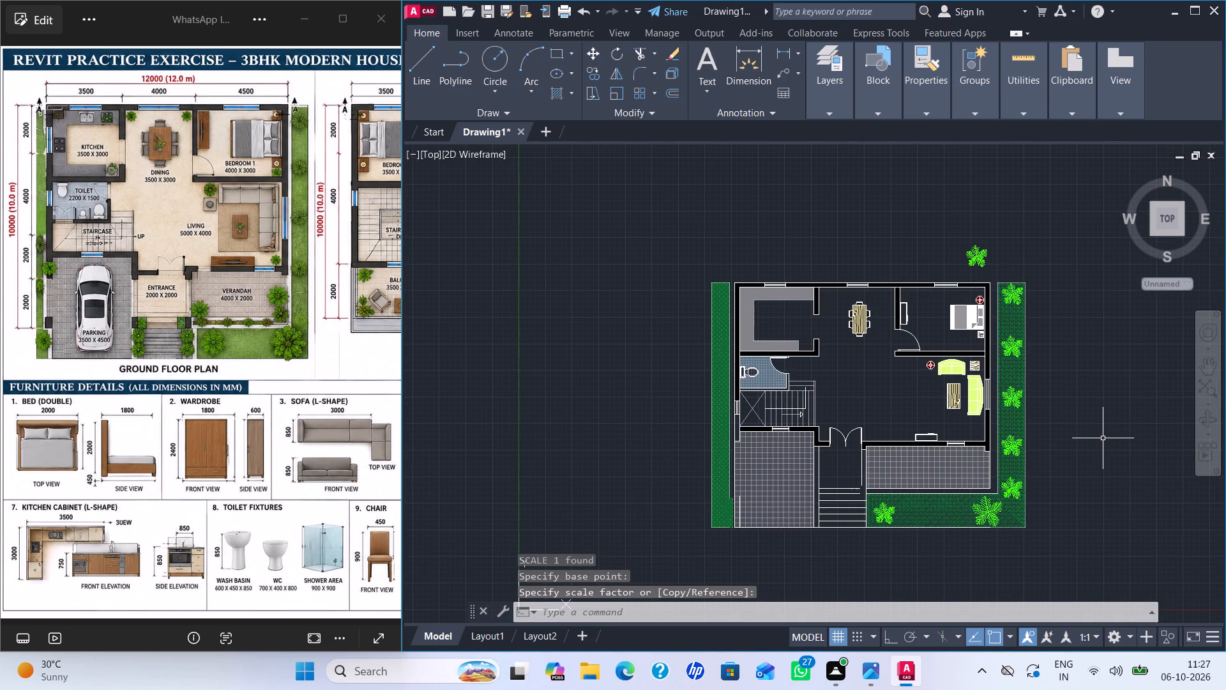
scroll(890, 514, "up", 3)
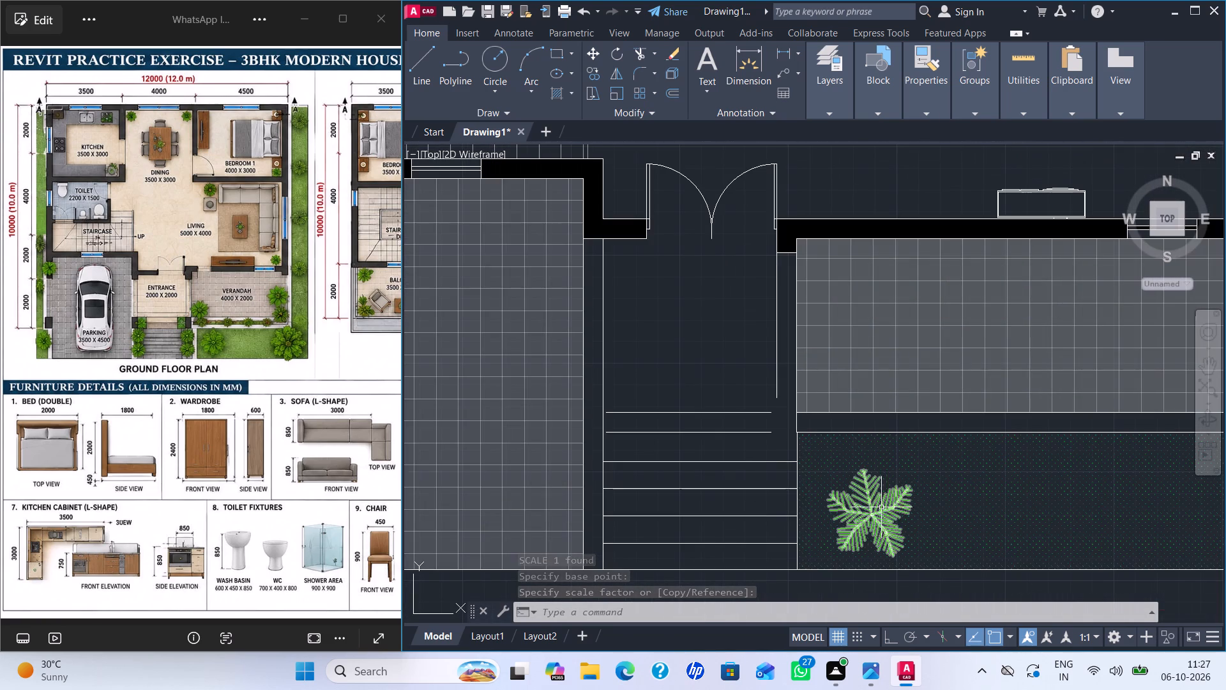
left_click(869, 502)
key("Delete")
scroll(938, 521, "down", 2)
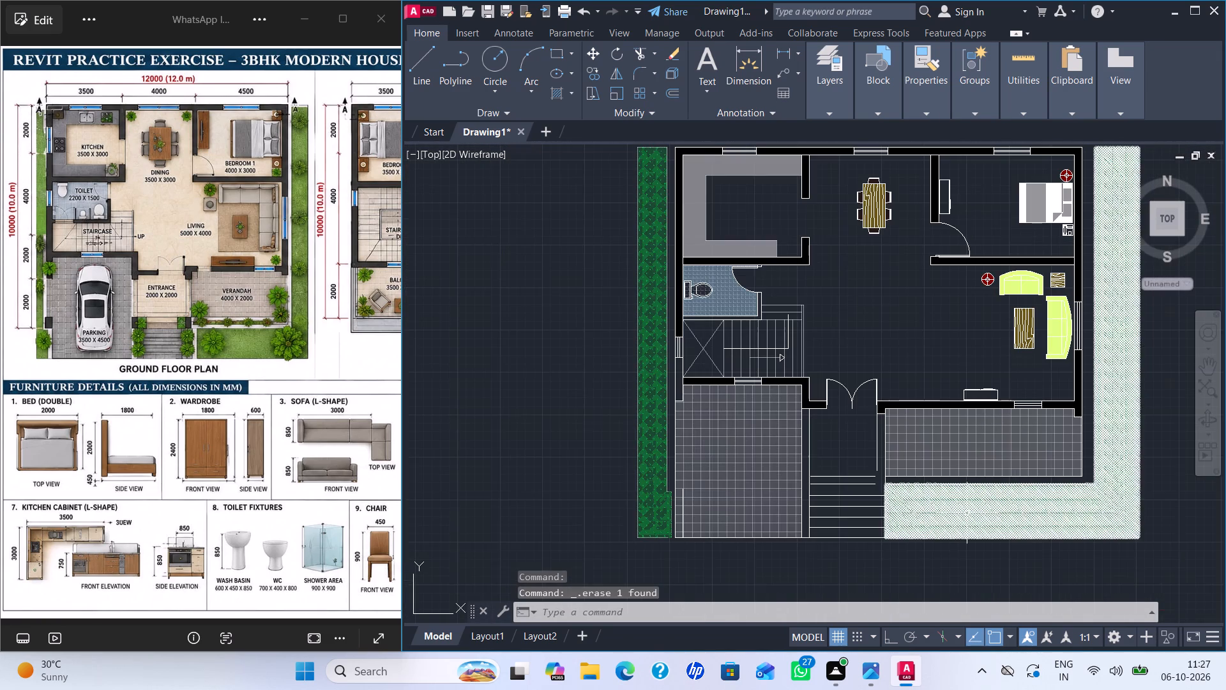
Copy the enlarged front-lawn tree to the lawn's west end, next to the entrance steps.
left_click(1079, 513)
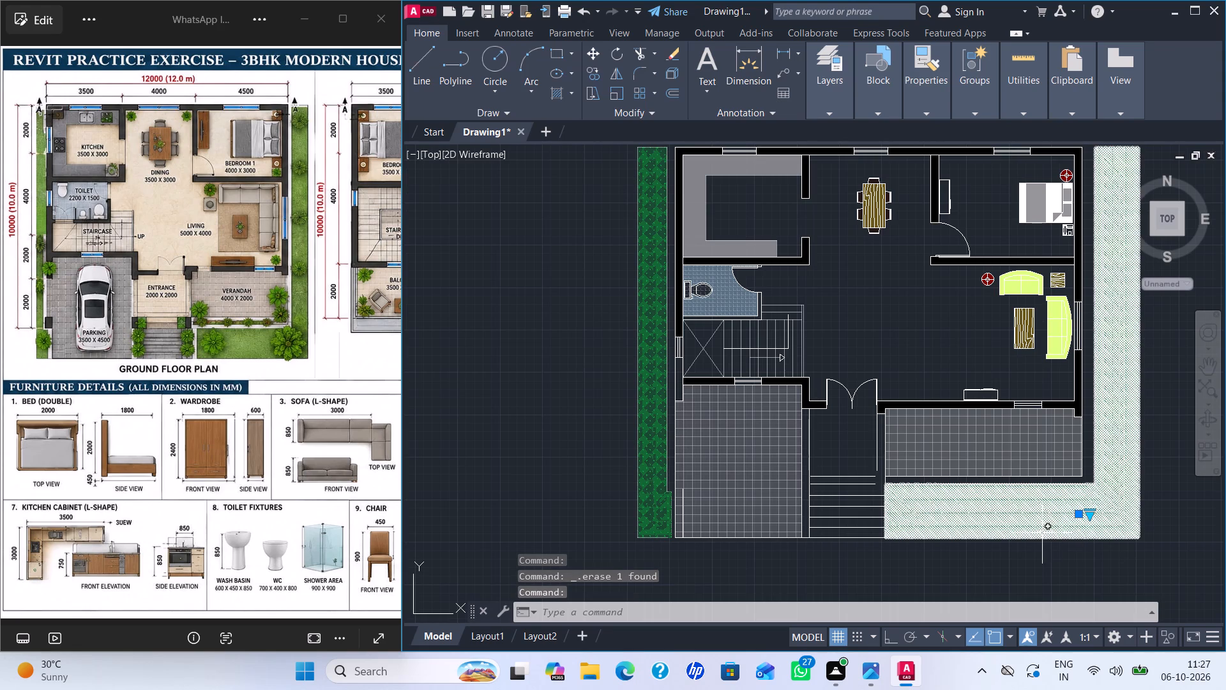
key("c")
key("o")
key("Return")
left_click(1086, 512)
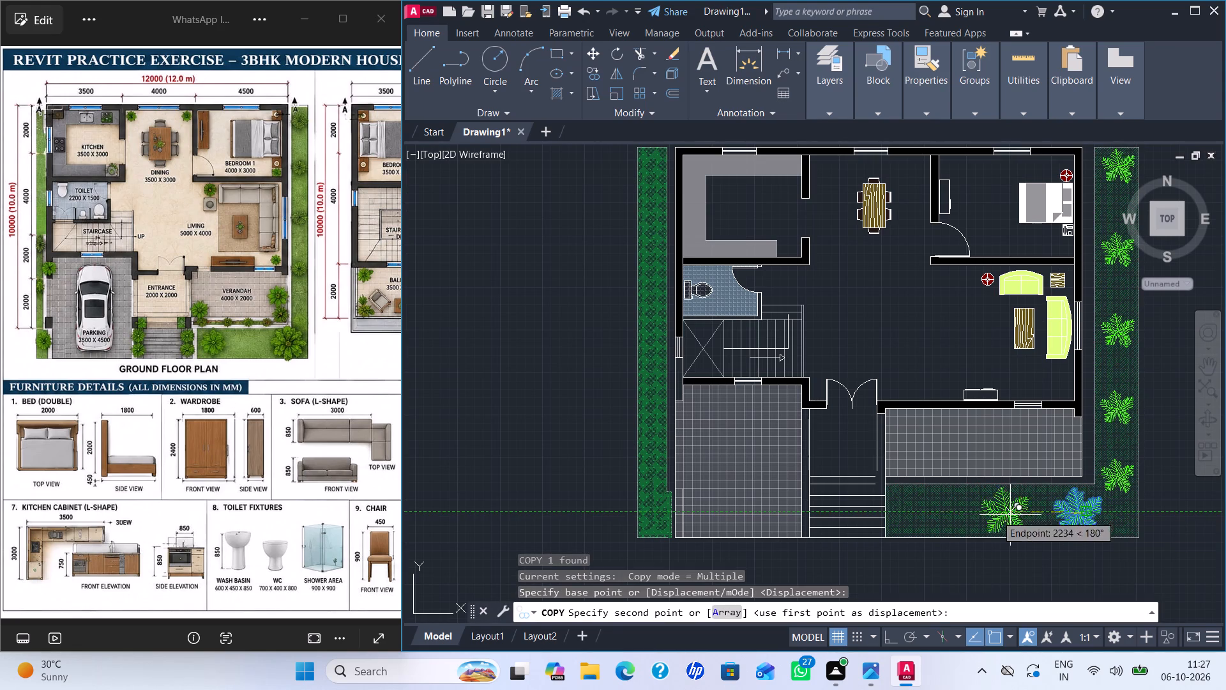
left_click(921, 506)
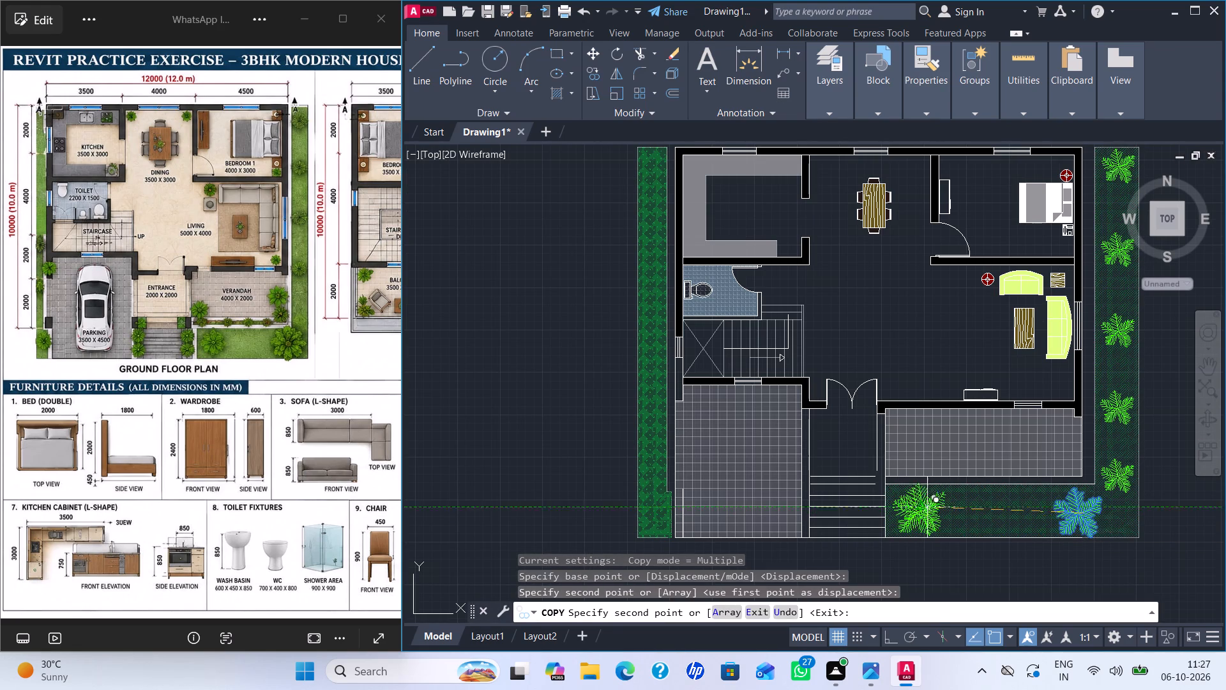
key("Escape")
key("Escape")
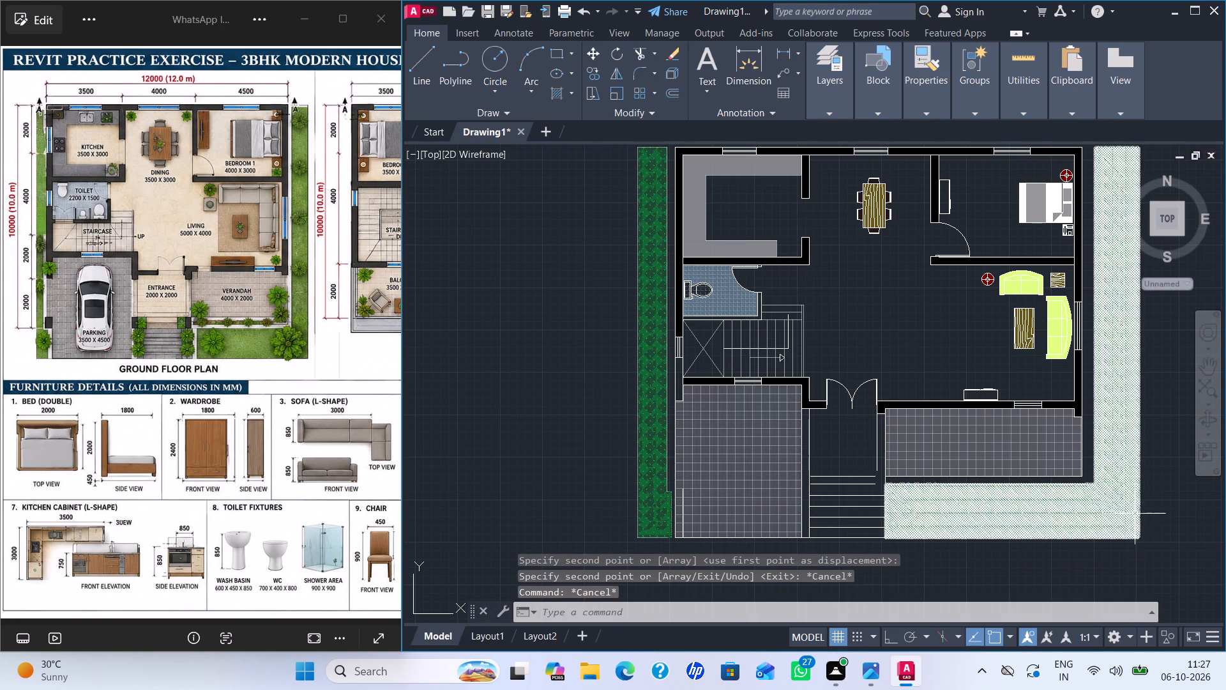
Copy the small tree north of the house onto the lower east corner of the entrance steps.
scroll(1146, 541, "down", 1)
middle_click_drag(1071, 523, 945, 495)
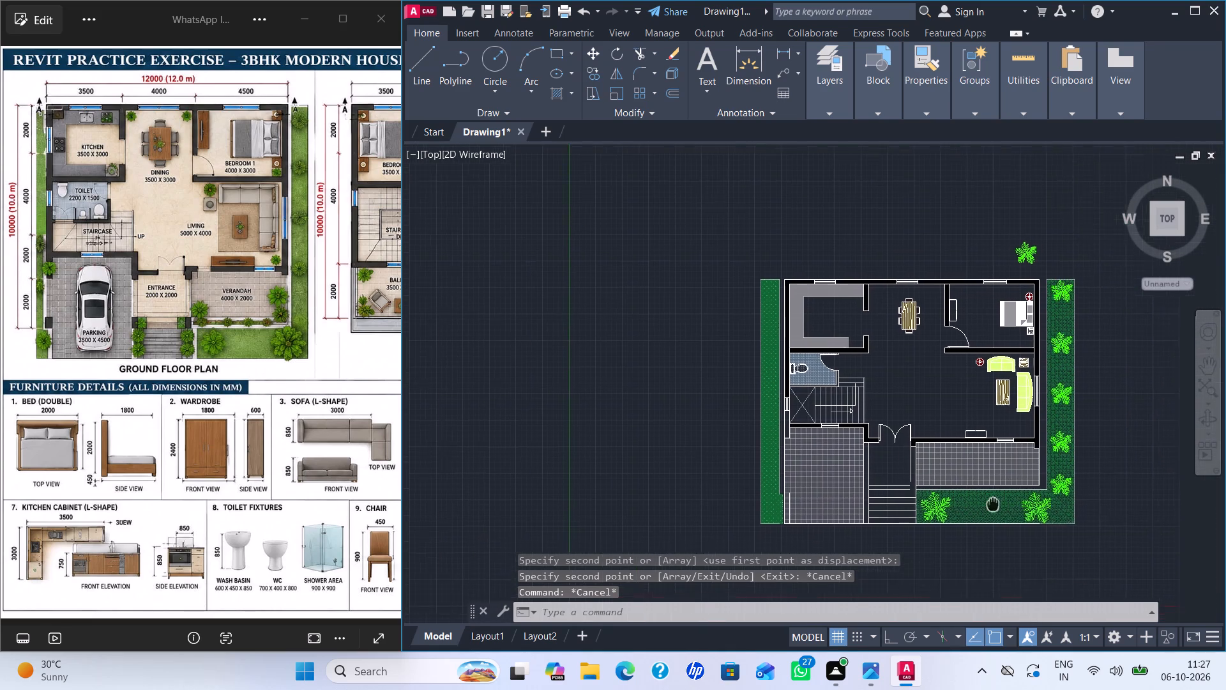
middle_click_drag(945, 495, 929, 494)
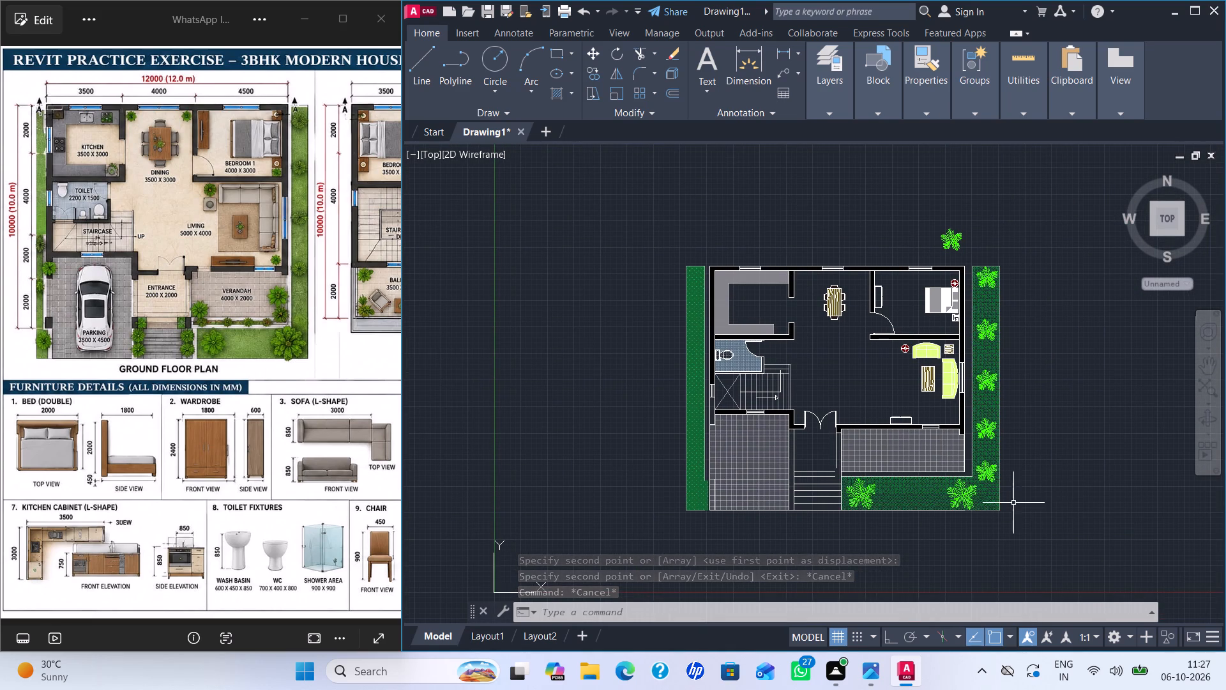
left_click(951, 233)
key("c")
key("o")
key("Return")
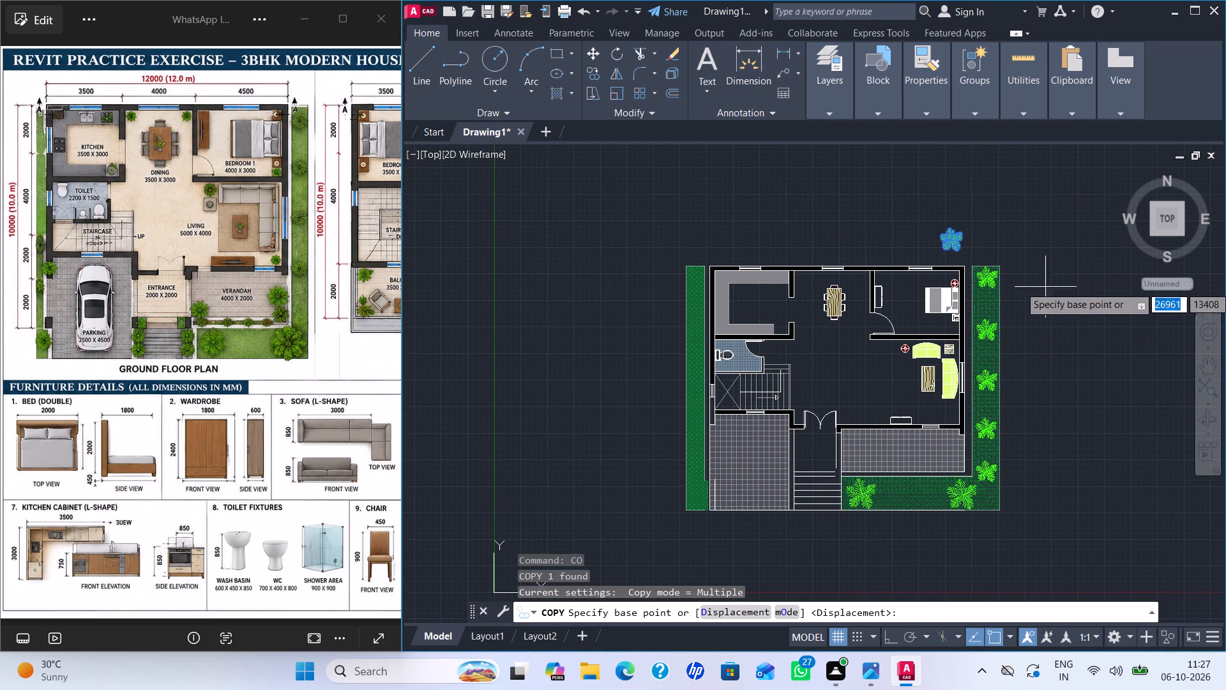
left_click(953, 247)
scroll(839, 510, "up", 3)
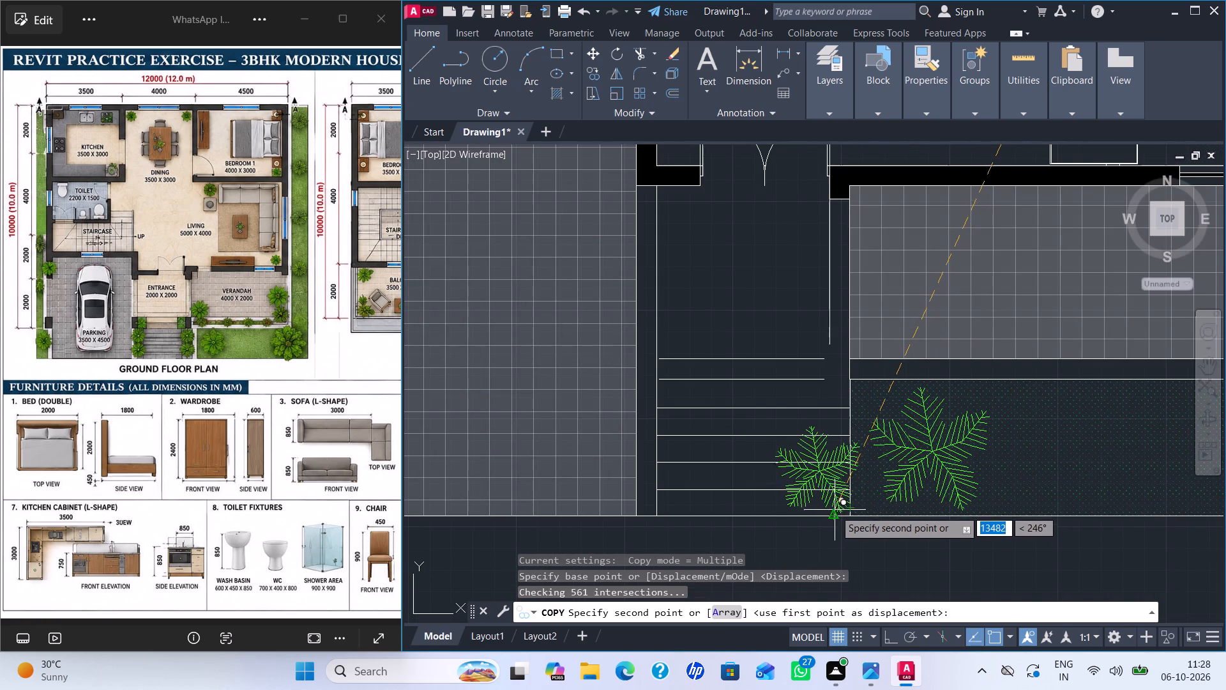
left_click(835, 509)
key("Escape")
Scale the tree on the entrance steps down freehand to about half its size, from a base point at its lower west side.
left_click(821, 473)
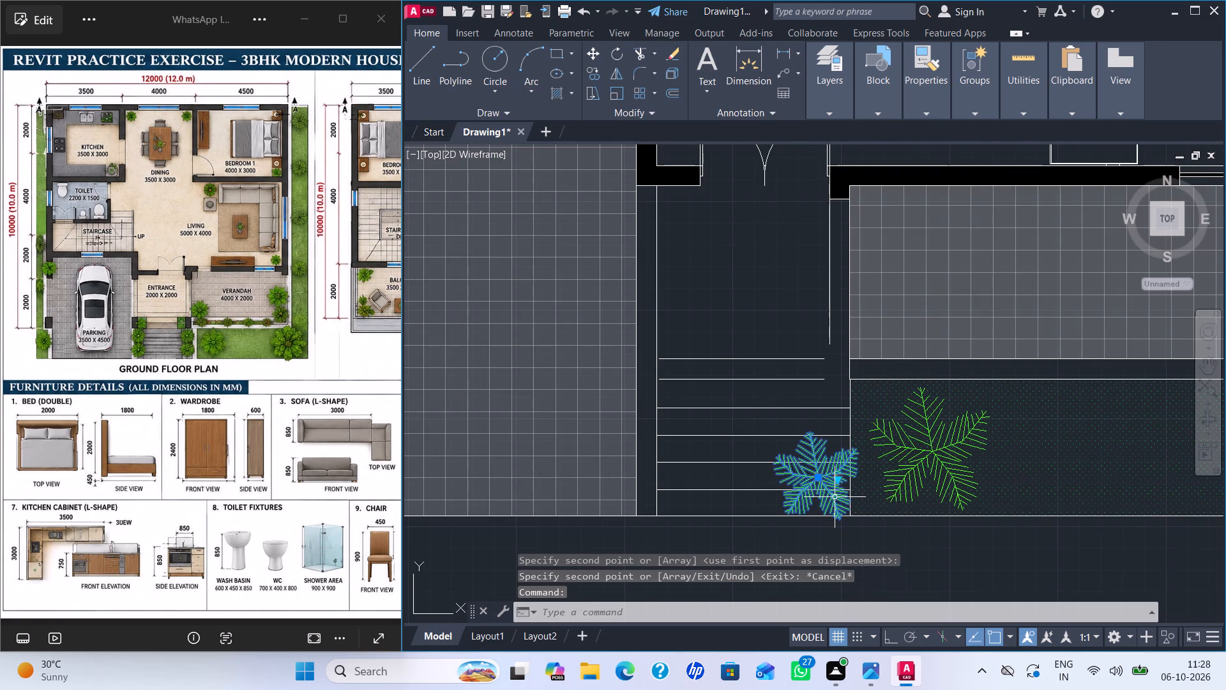
type("SC")
key("Return")
left_click(790, 509)
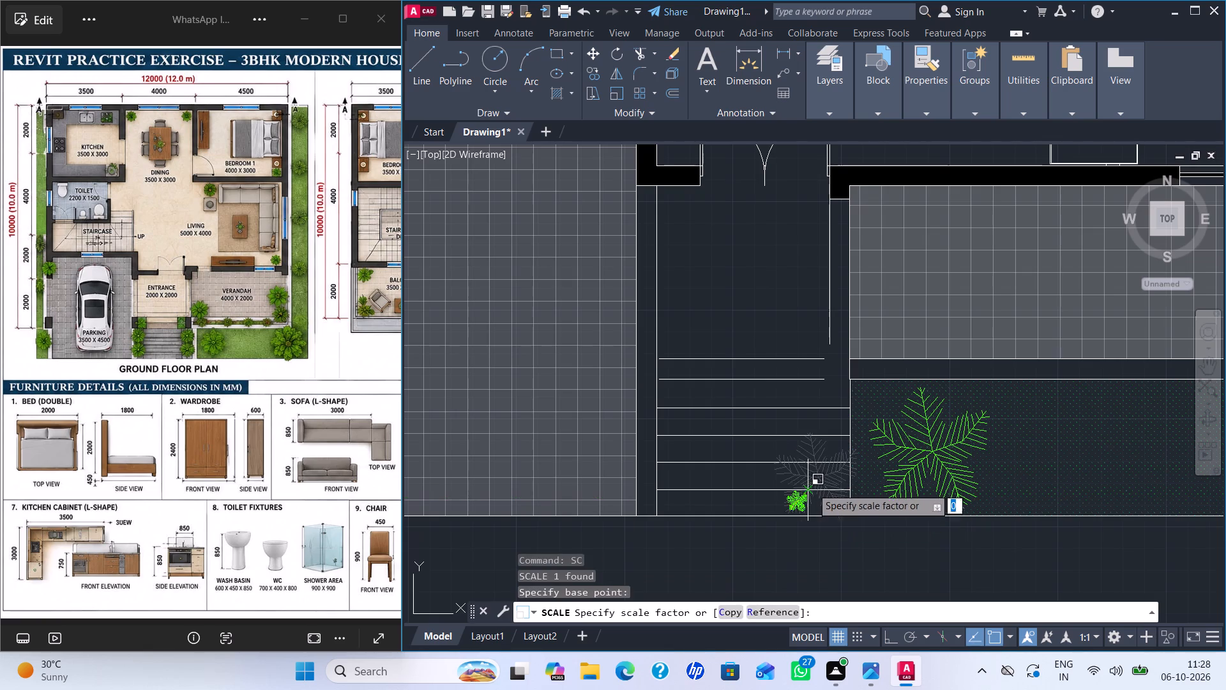
left_click(836, 475)
Move the scaled-down plant up and east so it sits against the east edge of the entrance steps.
left_click(805, 493)
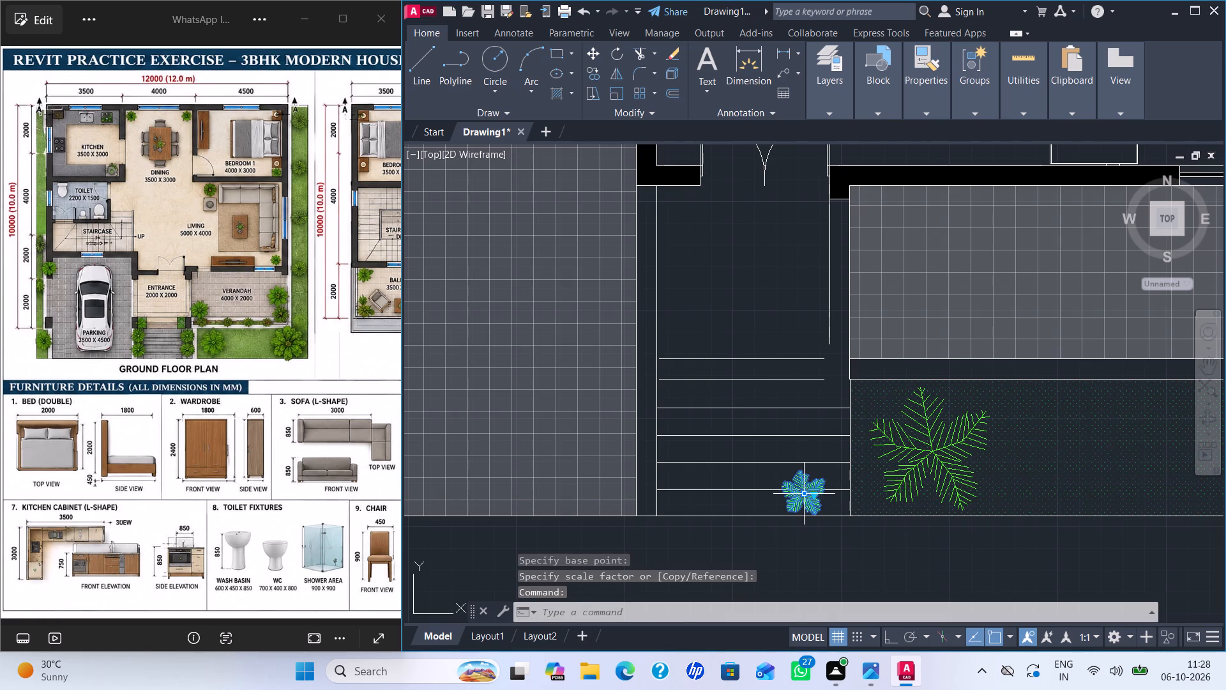
left_click(807, 493)
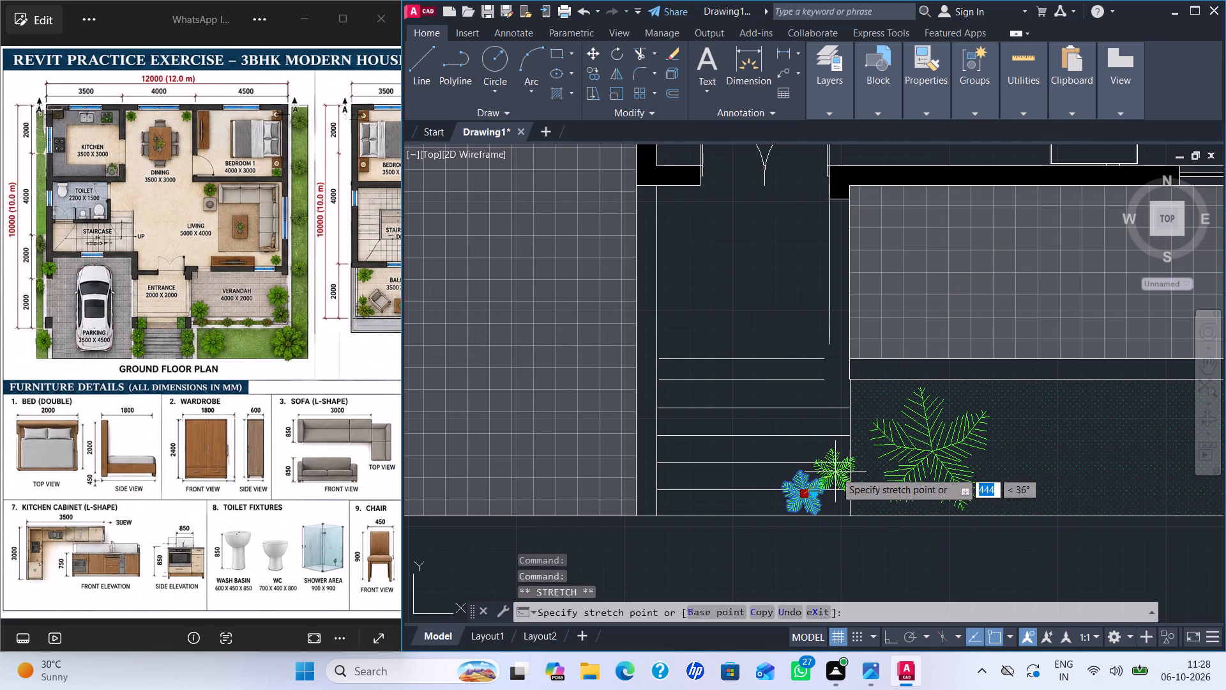
left_click(832, 468)
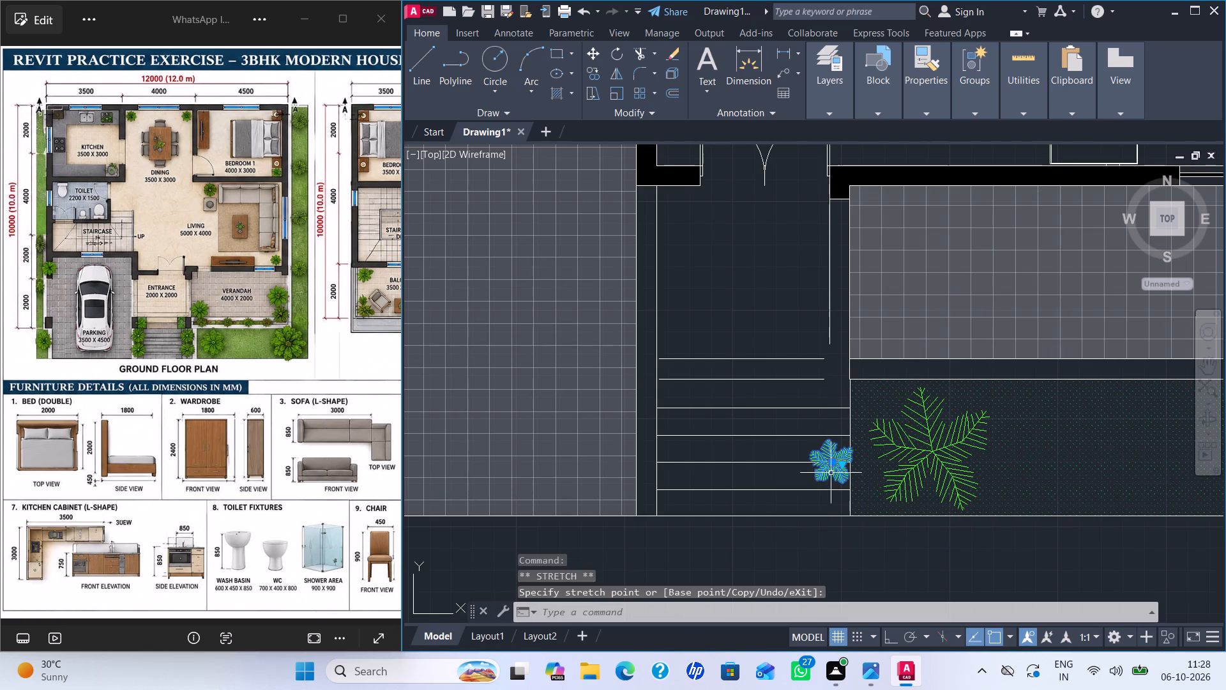
Copy the small plant five times around the entrance steps: up the east edge, at both upper corners, and twice along the west edge.
key("Escape")
key("c")
key("o")
key("Return")
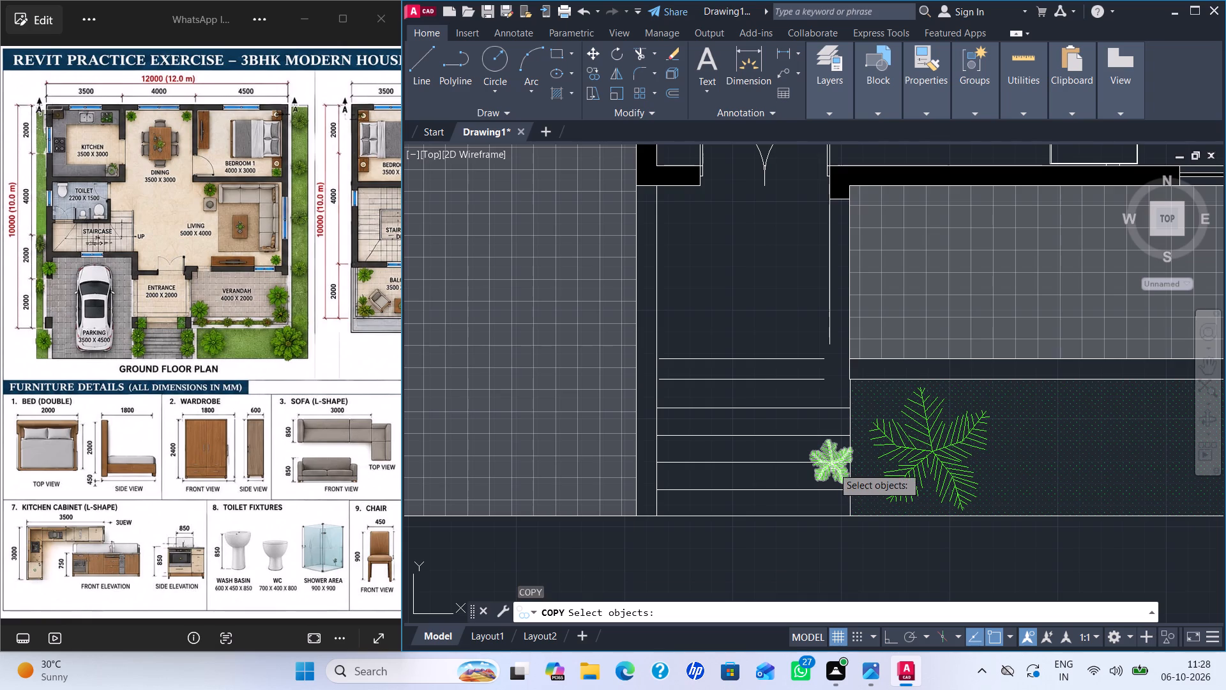
left_click(833, 462)
key("Return")
left_click(833, 462)
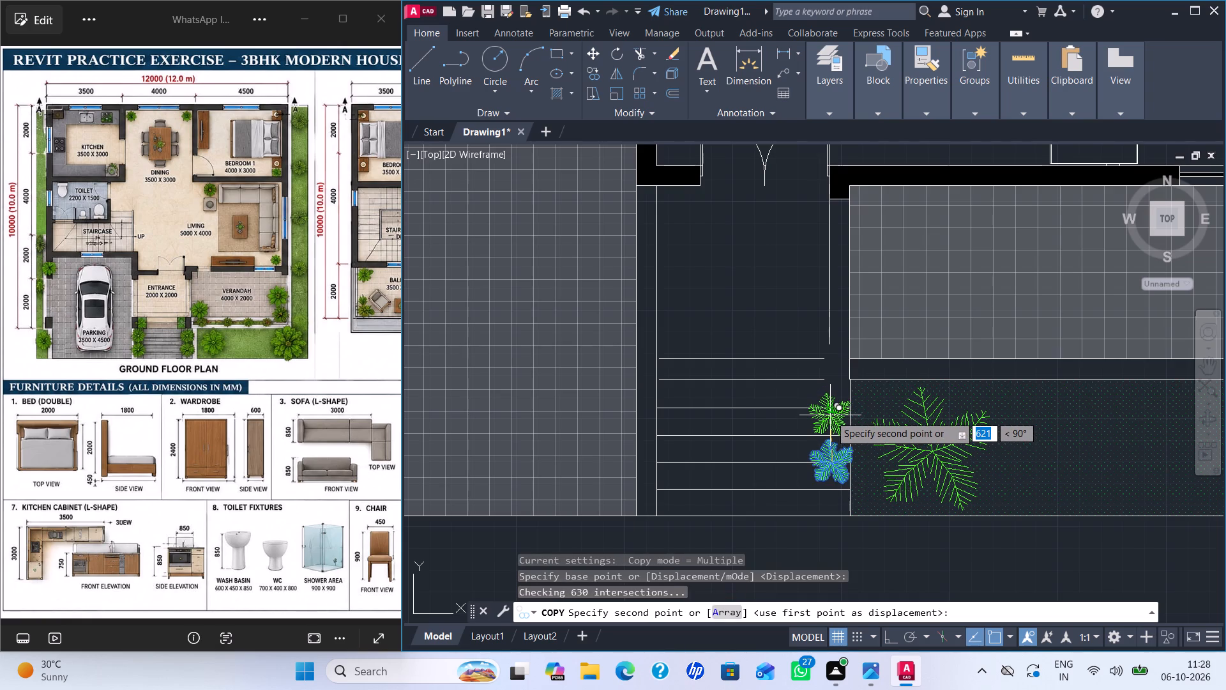
left_click(830, 415)
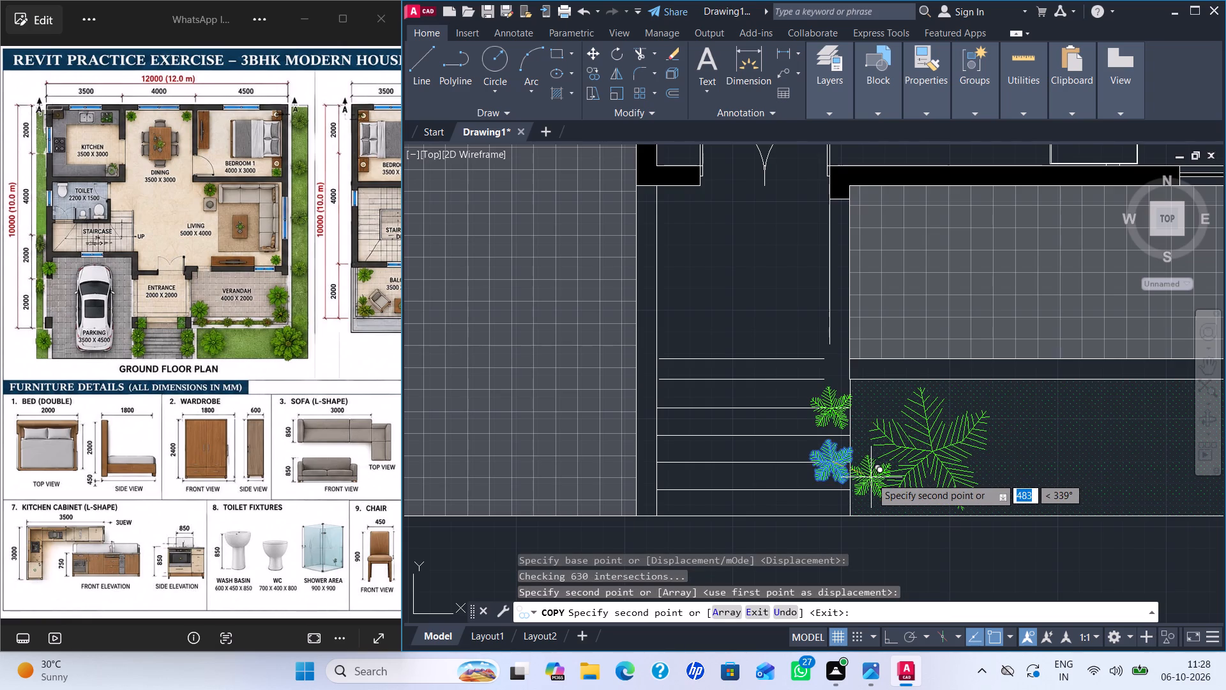
left_click(799, 368)
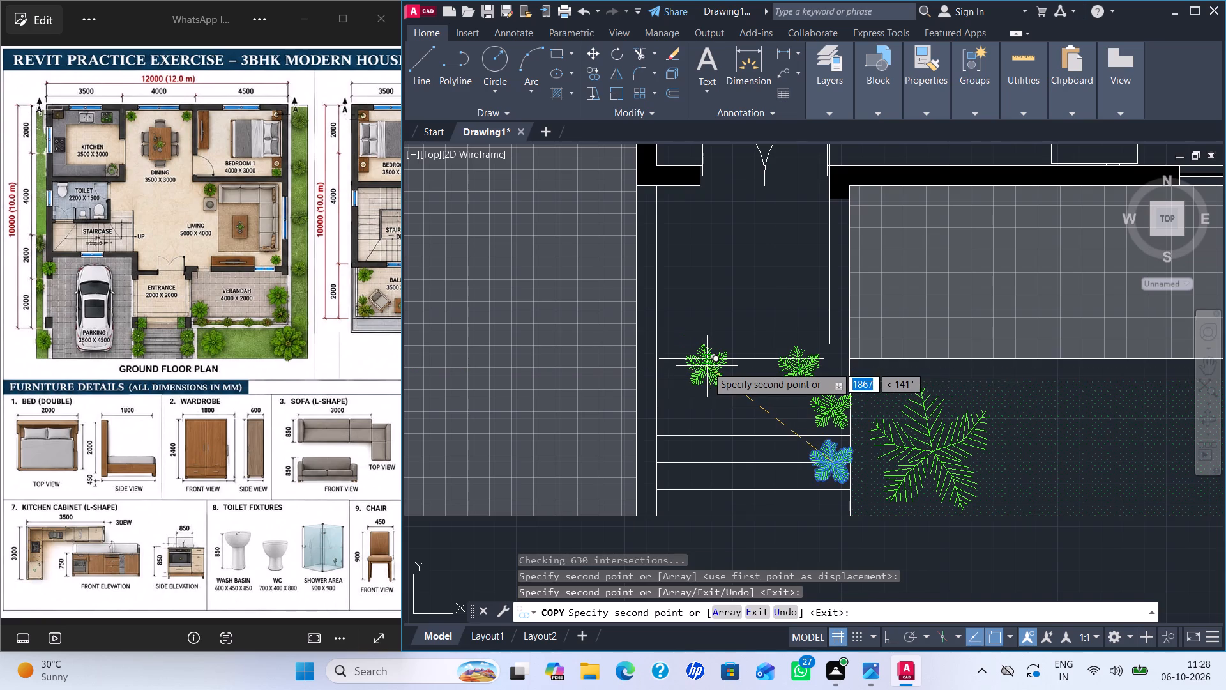
left_click(707, 366)
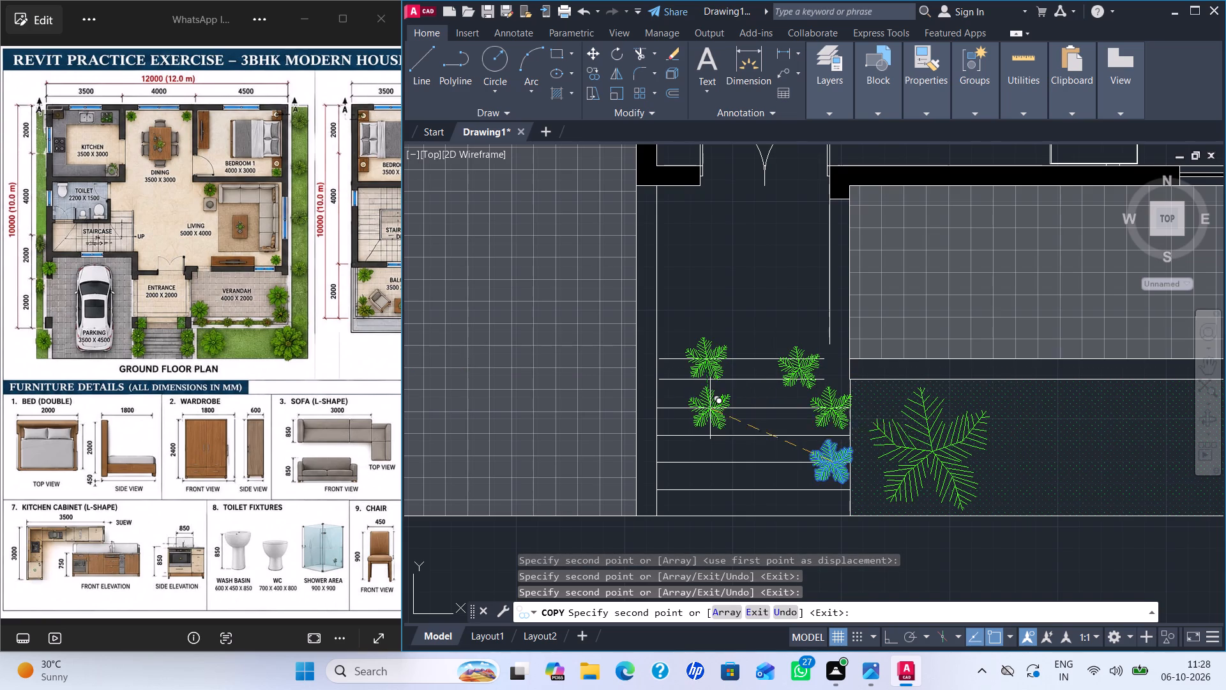
left_click(679, 406)
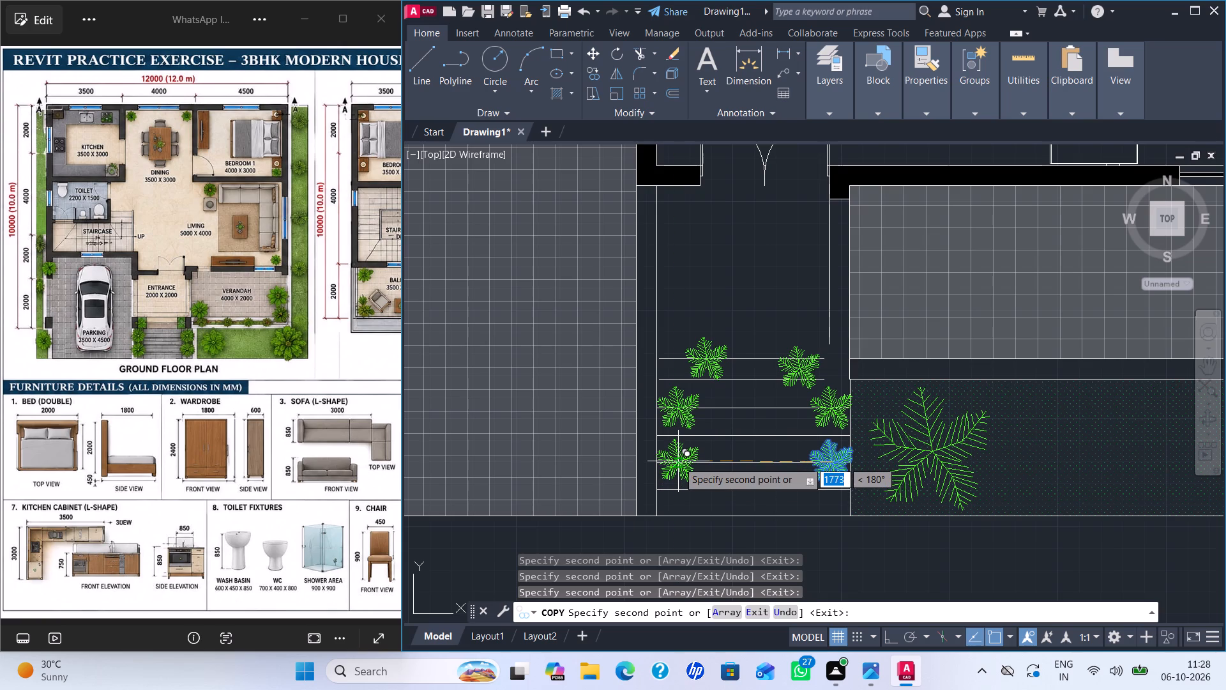
left_click(681, 460)
key("Escape")
key("Escape")
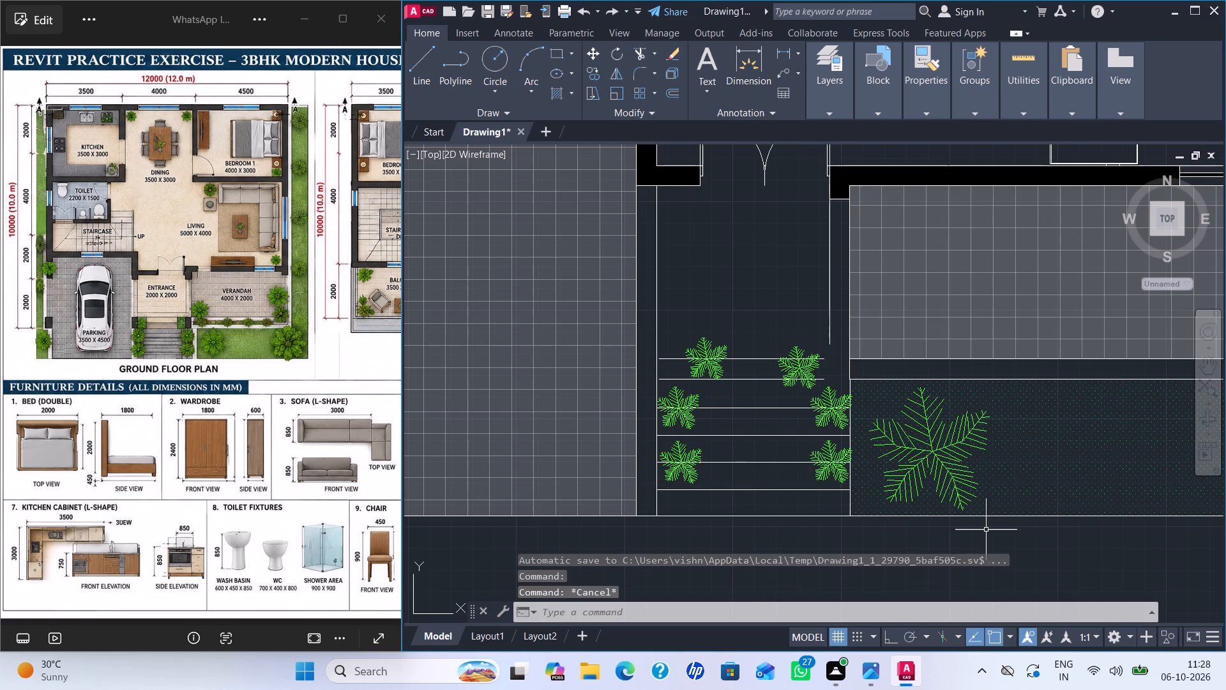
Move the small plant at the northwest of the entrance steps slightly south and west.
scroll(986, 530, "down", 1)
middle_click_drag(972, 526, 948, 461)
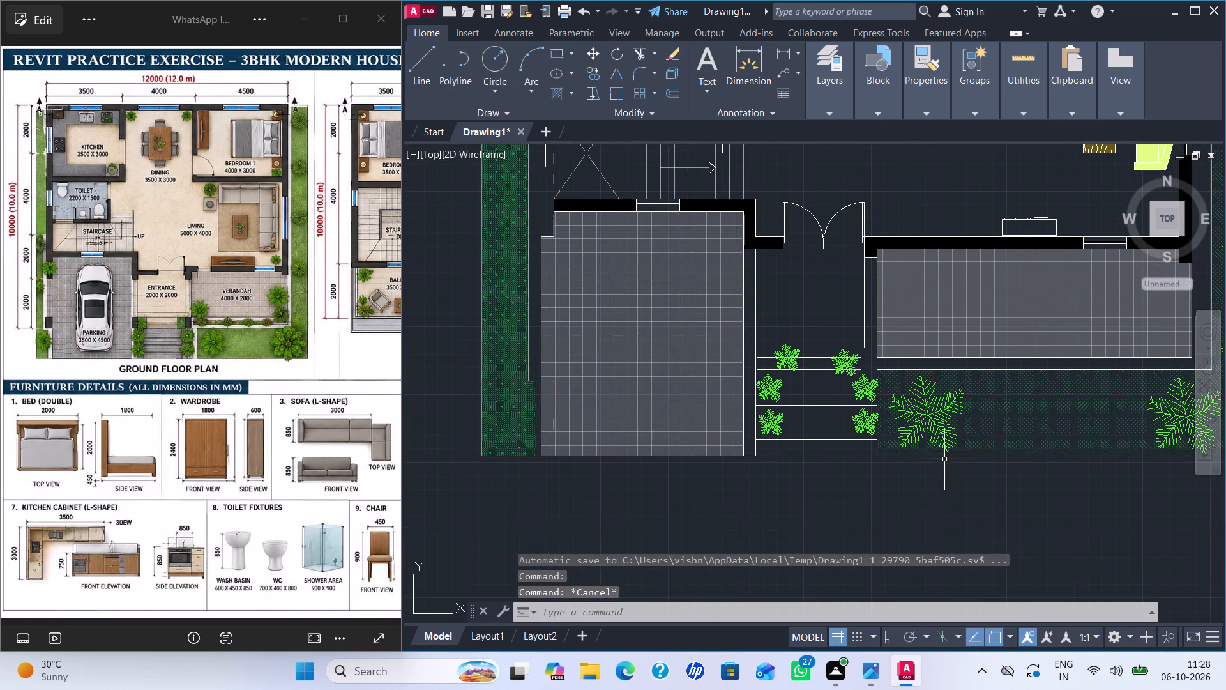
scroll(920, 477, "down", 1)
scroll(919, 477, "up", 1)
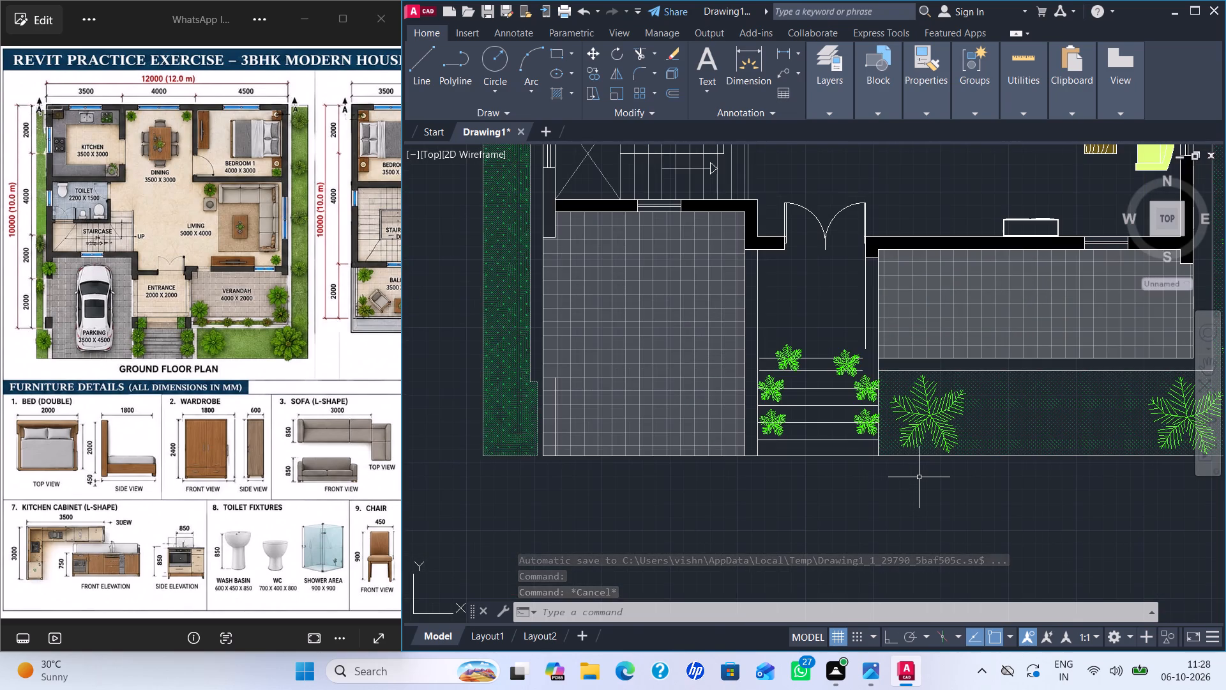
scroll(844, 376, "up", 2)
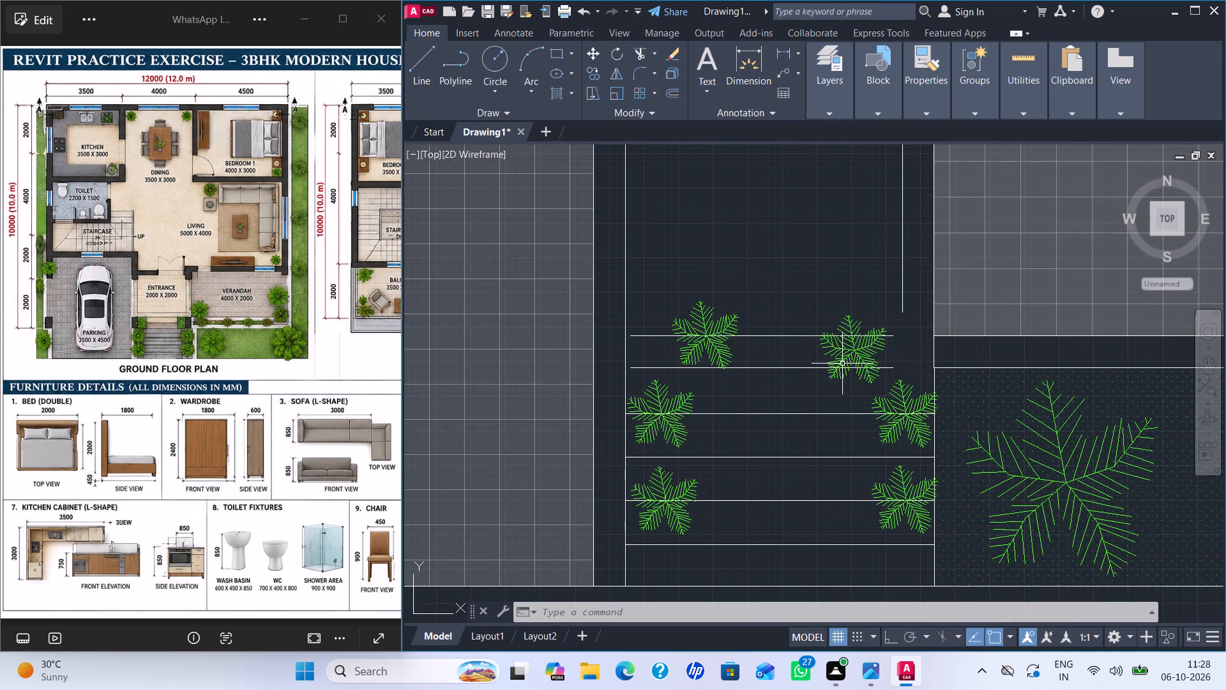
left_click(853, 346)
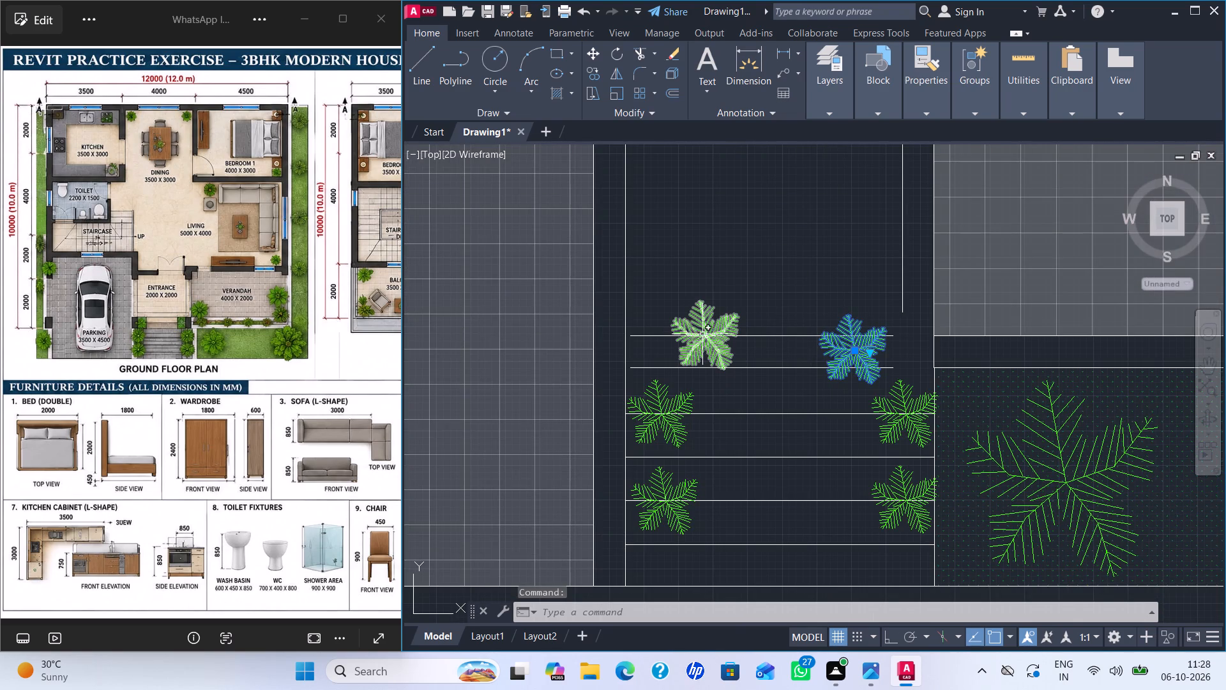
key("Escape")
key("Escape")
left_click(704, 335)
key("m")
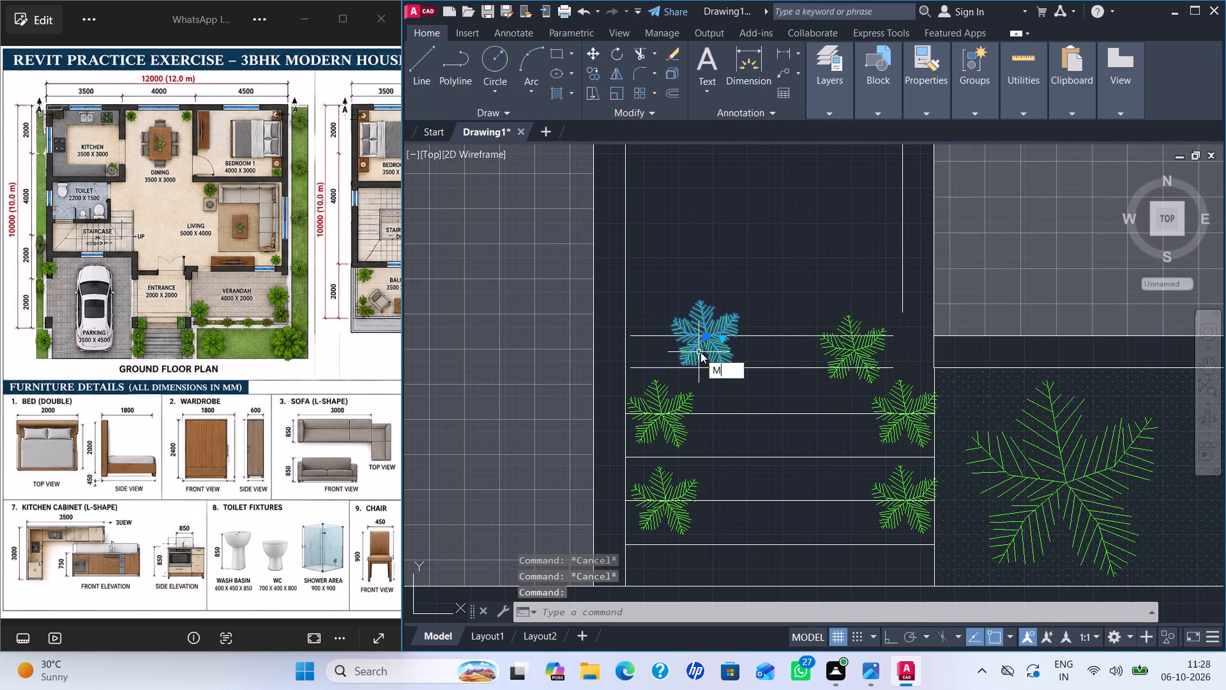
key("Return")
left_click(689, 359)
left_click(676, 363)
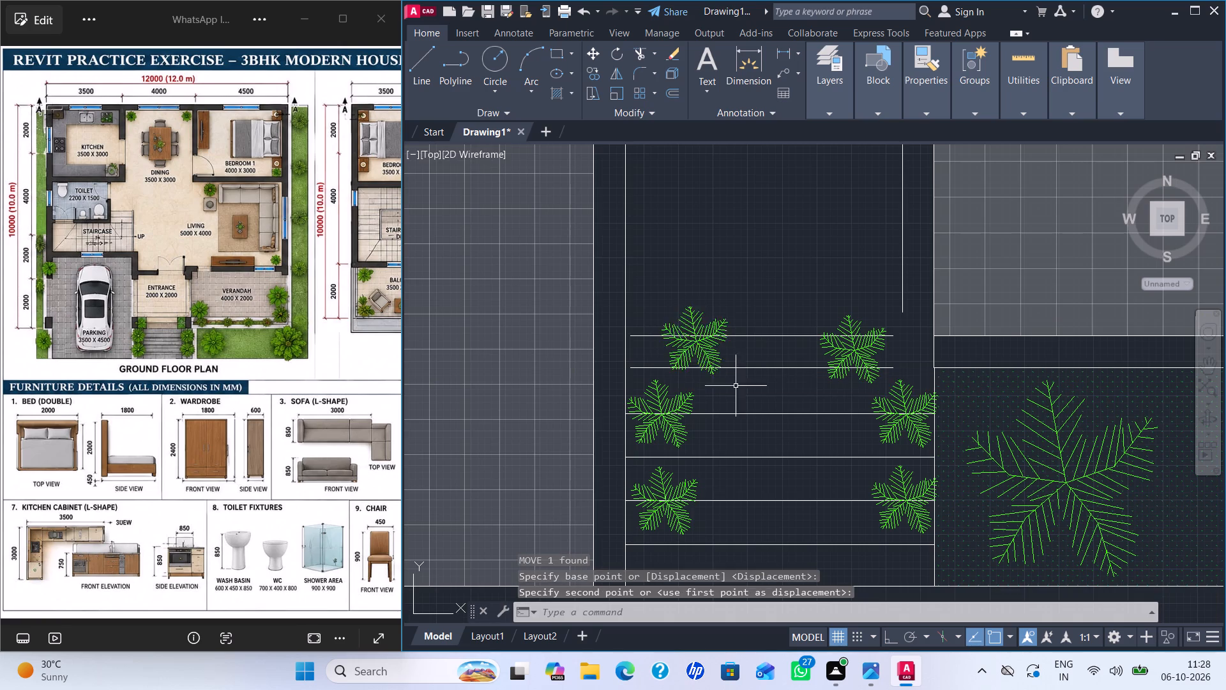
scroll(767, 402, "down", 2)
key("Escape")
Copy the large tree beside the entrance steps onto the south end of the west lawn strip.
scroll(935, 491, "down", 2)
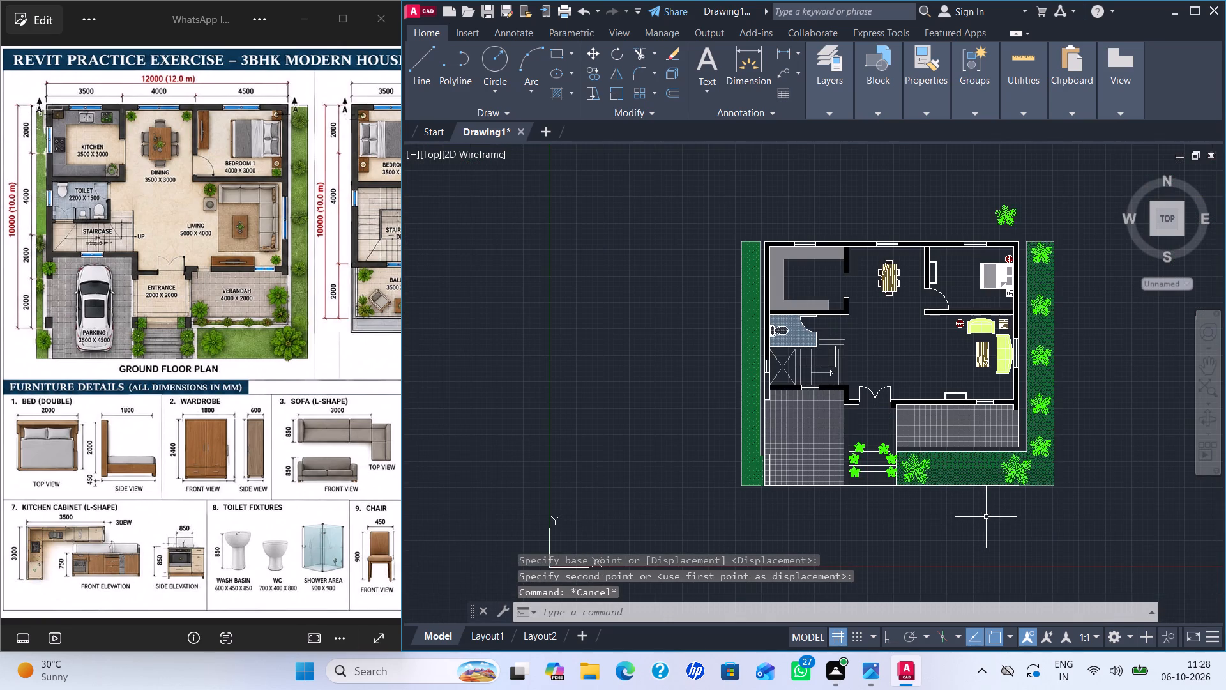
scroll(986, 517, "up", 1)
middle_click_drag(979, 528, 926, 569)
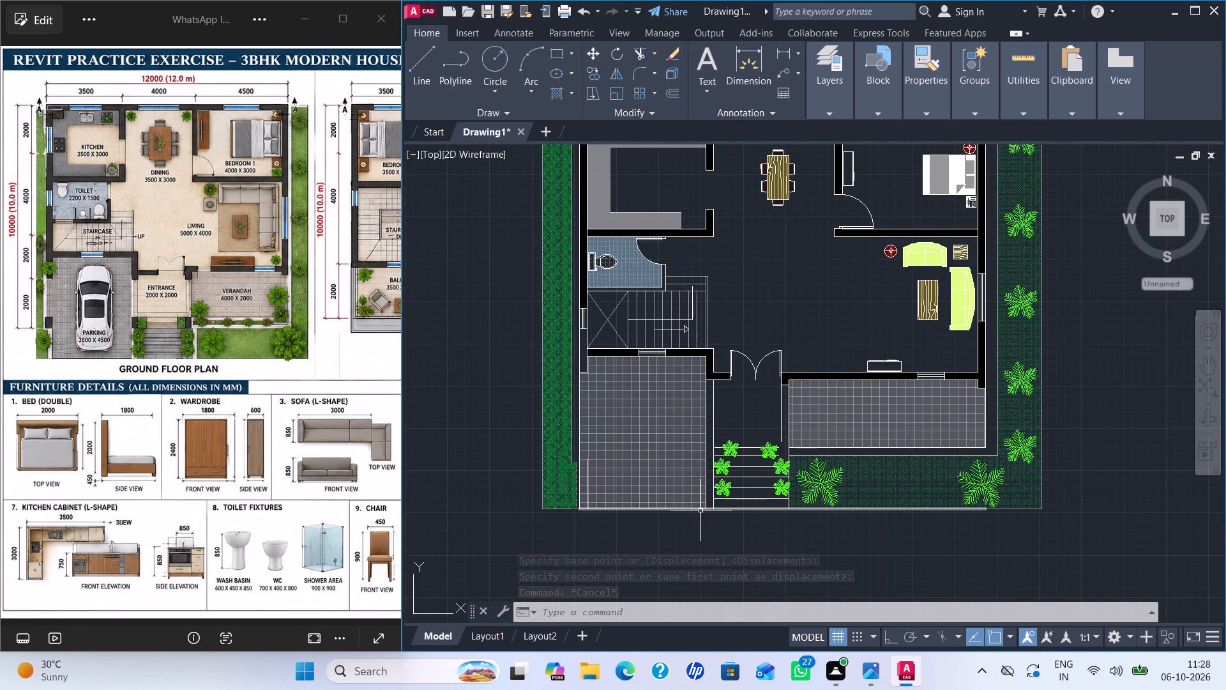
left_click(821, 489)
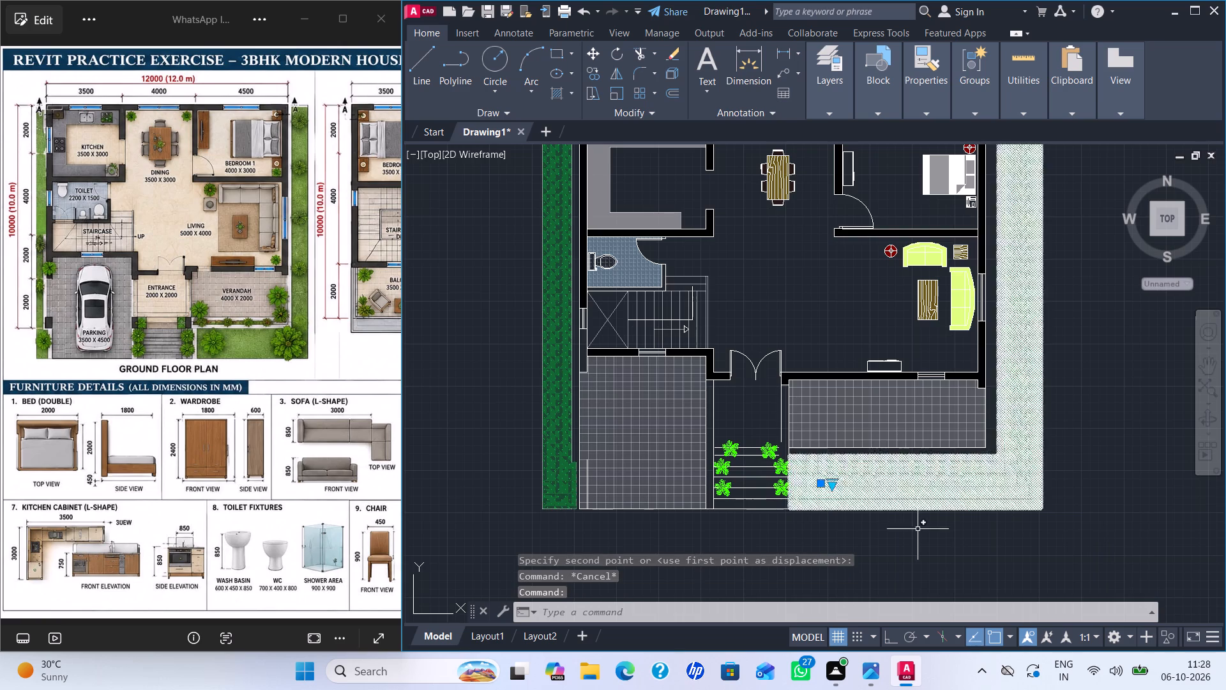
key("c")
key("o")
key("Return")
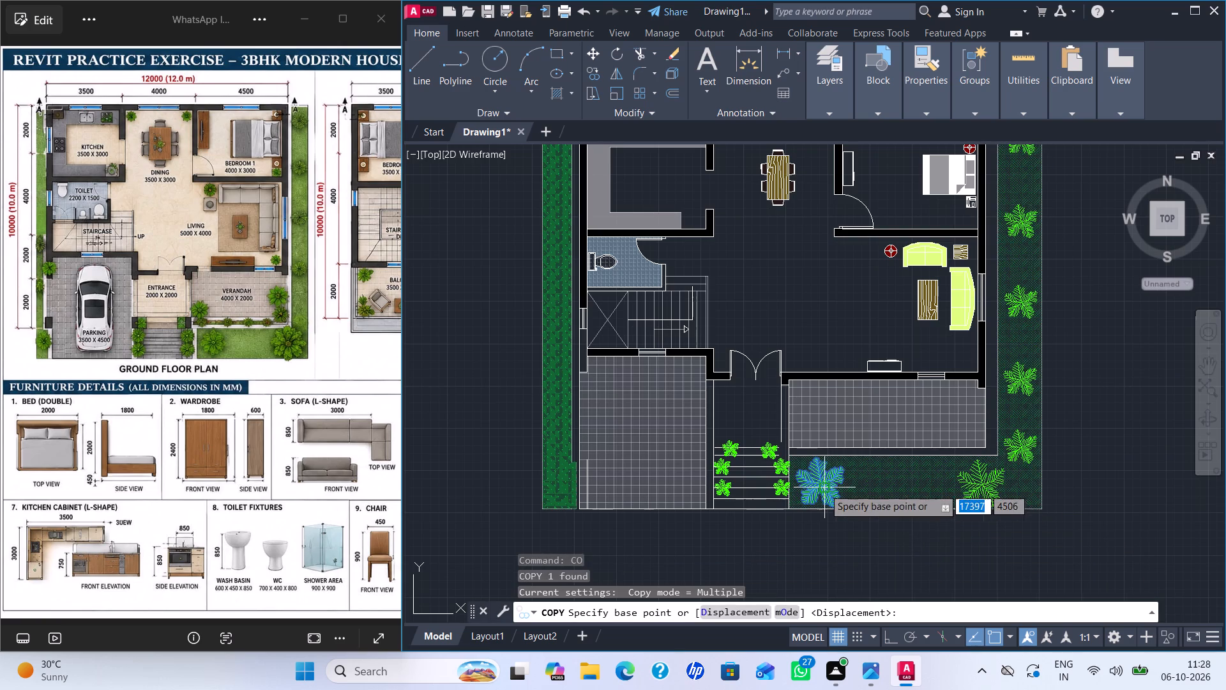
left_click(822, 486)
scroll(566, 487, "up", 3)
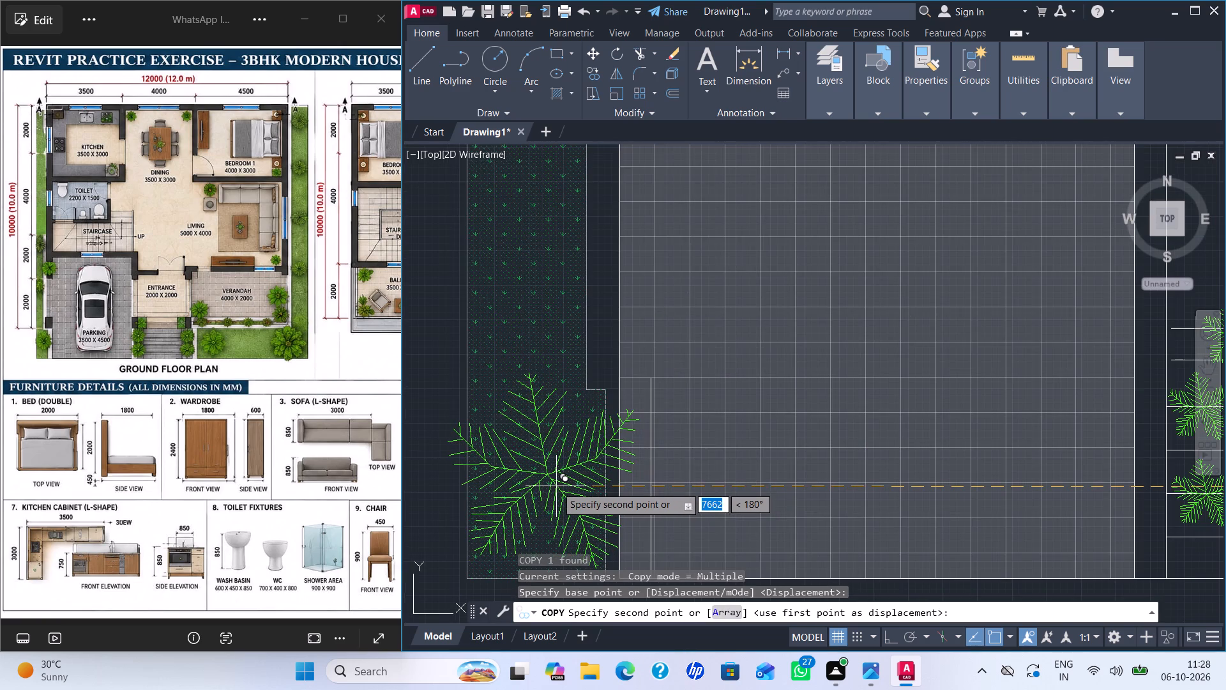
scroll(556, 486, "down", 1)
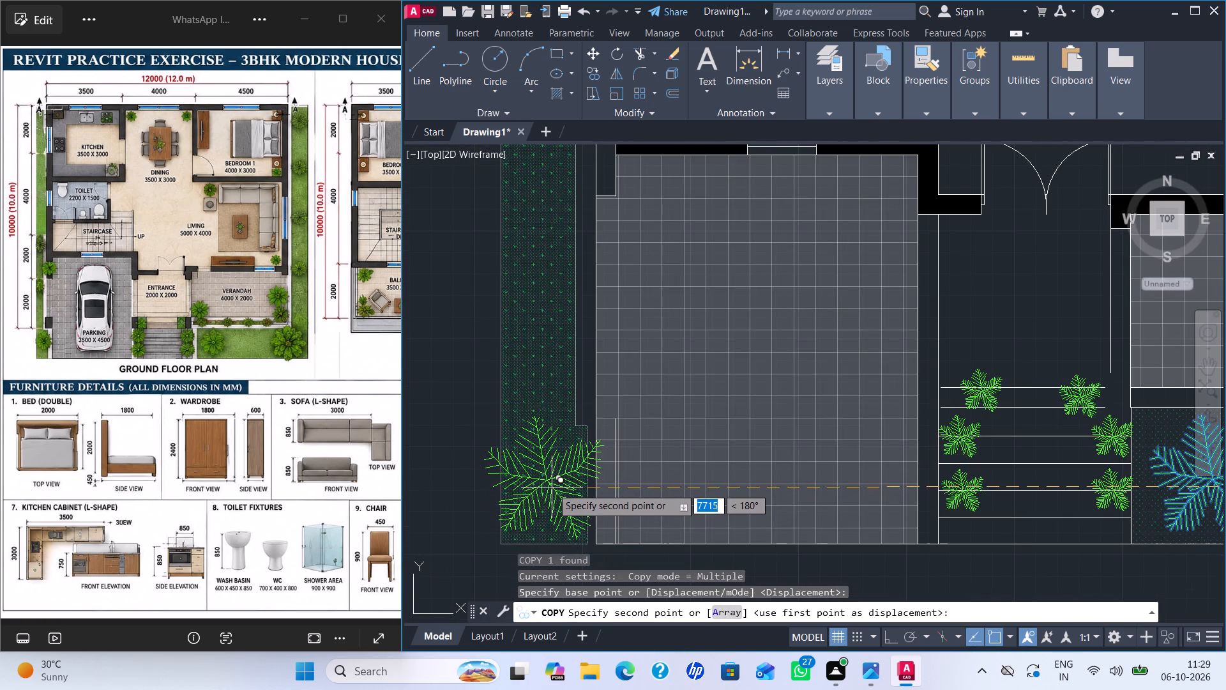
left_click(552, 487)
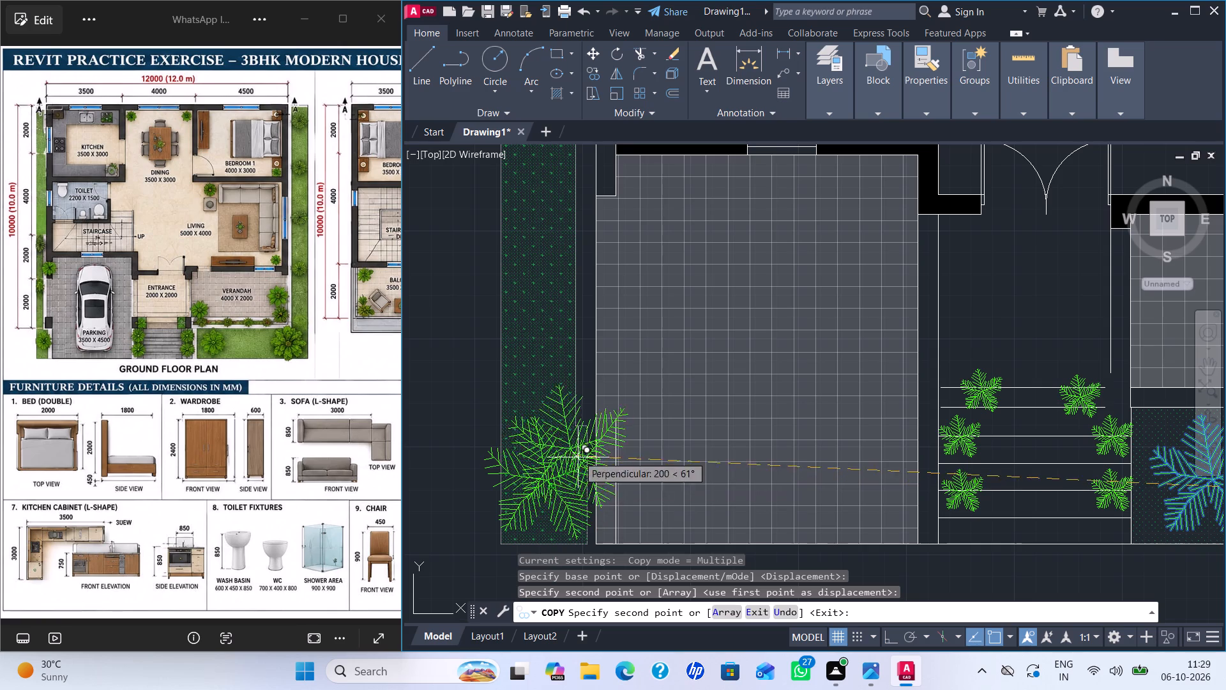
key("Escape")
Copy a medium tree from the east lawn strip to the northwest corner of the parking area.
scroll(617, 437, "down", 2)
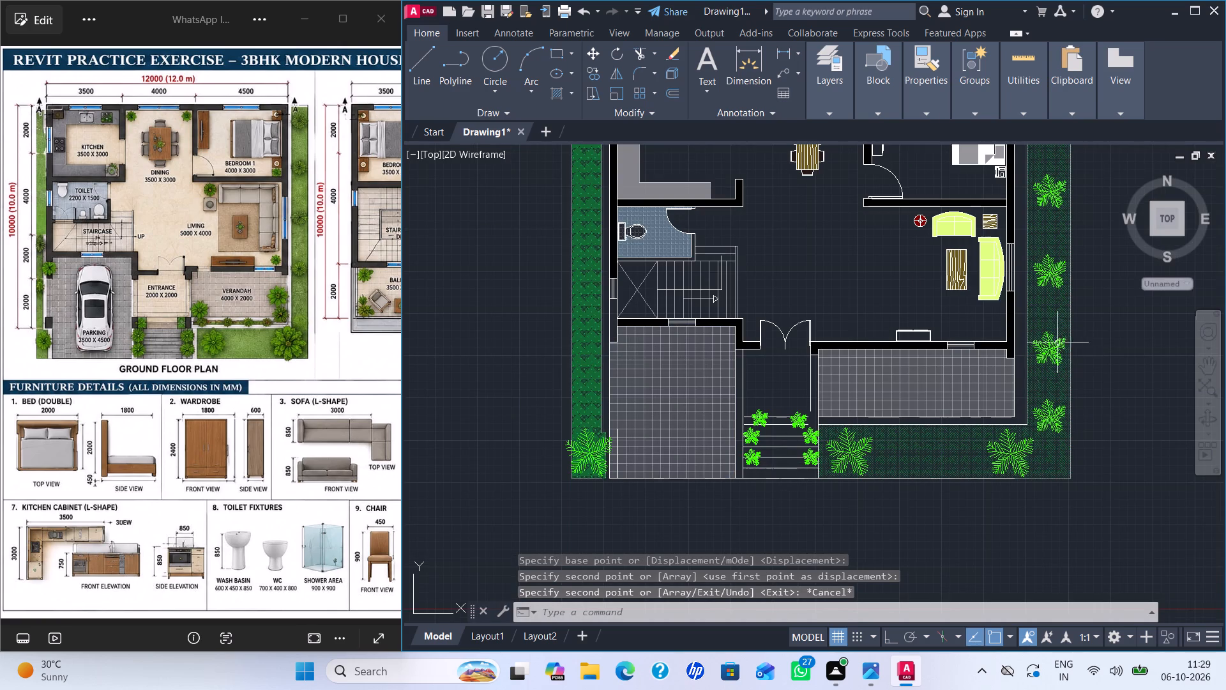
left_click(1055, 341)
type("CO")
key("Return")
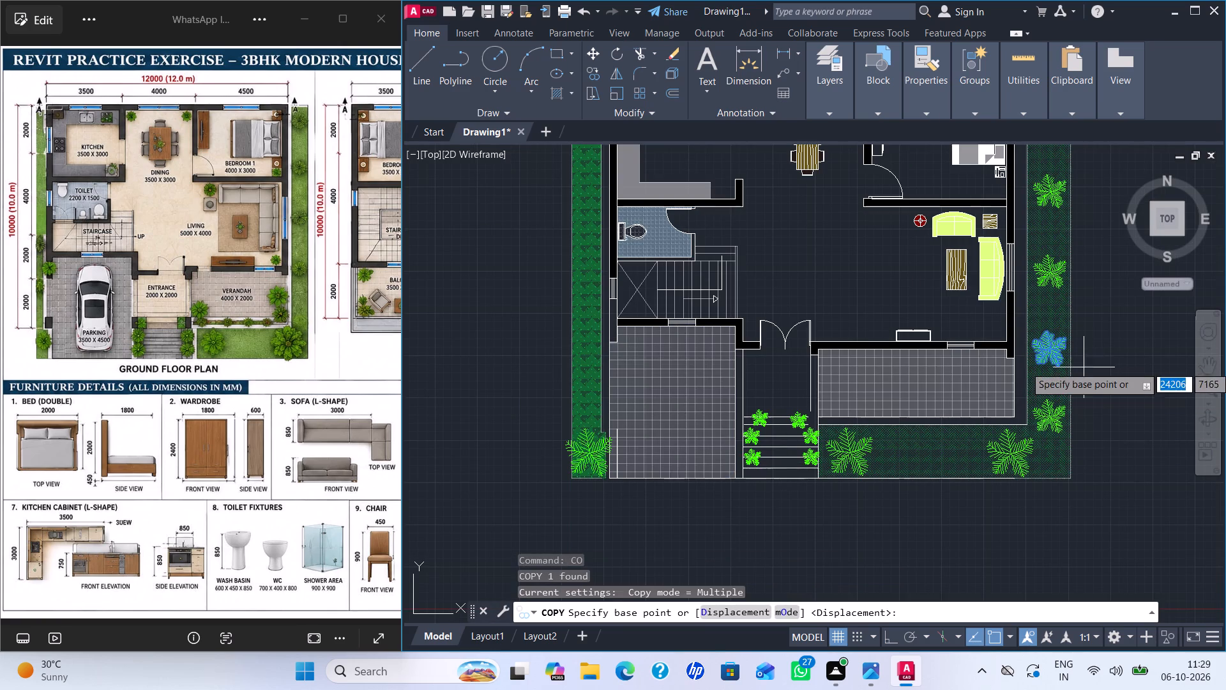
left_click(1046, 344)
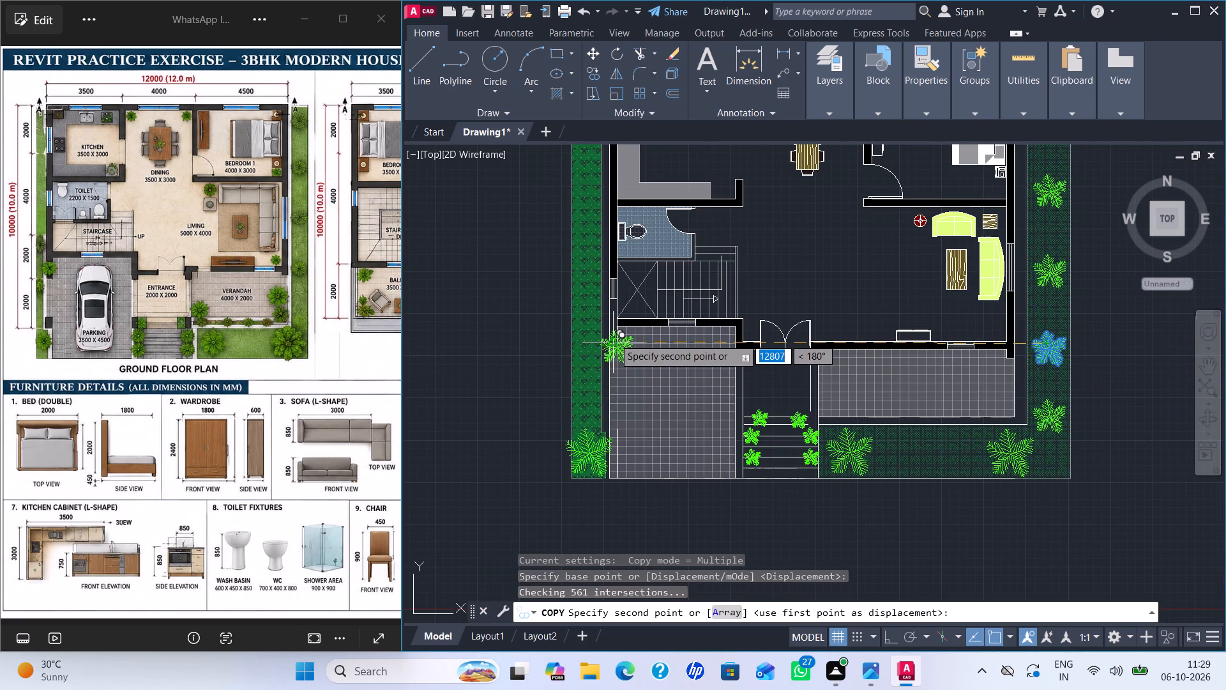
scroll(614, 338, "up", 2)
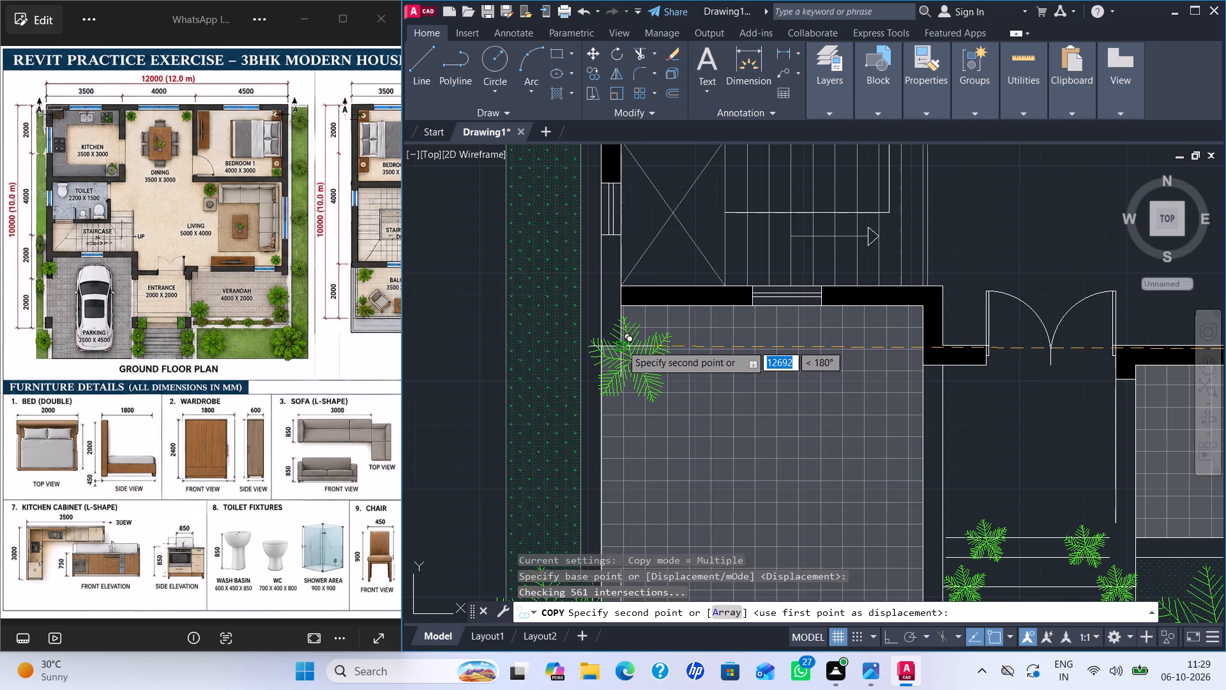
left_click(621, 344)
scroll(699, 378, "down", 1)
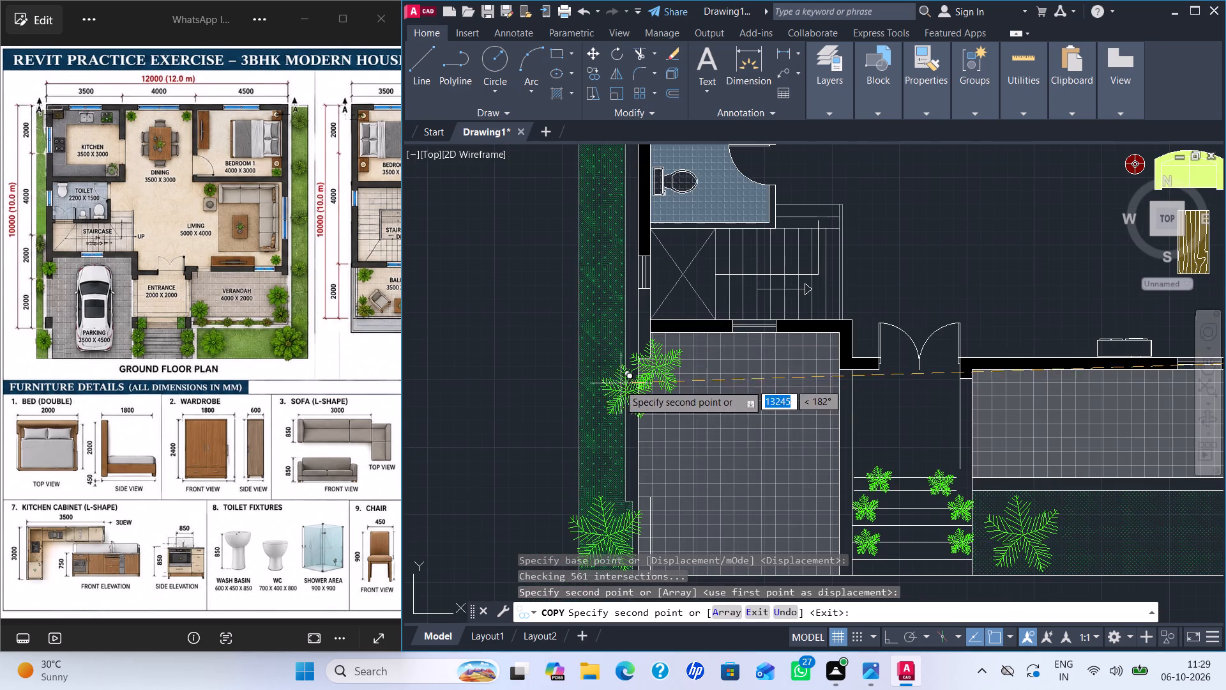
key("Escape")
key("Escape")
Copy a small entrance-step plant onto the west lawn as a cluster of three beside the staircase and a single one farther south.
left_click(884, 482)
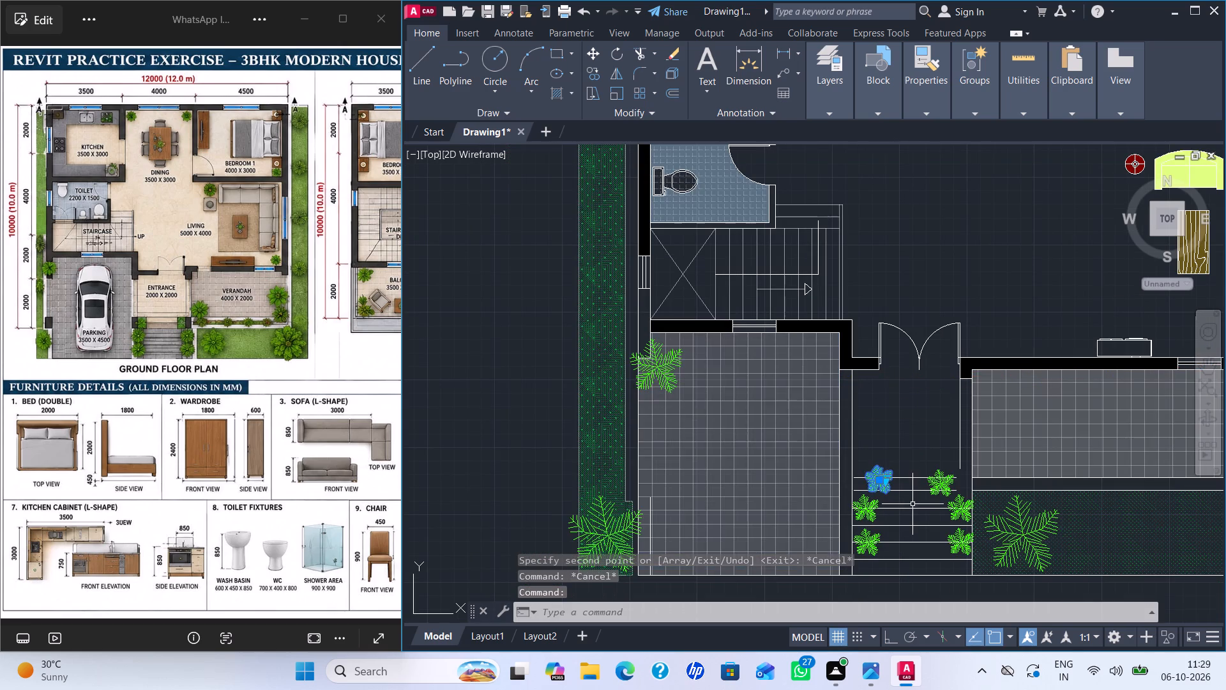
key("c")
key("o")
key("Return")
left_click(876, 477)
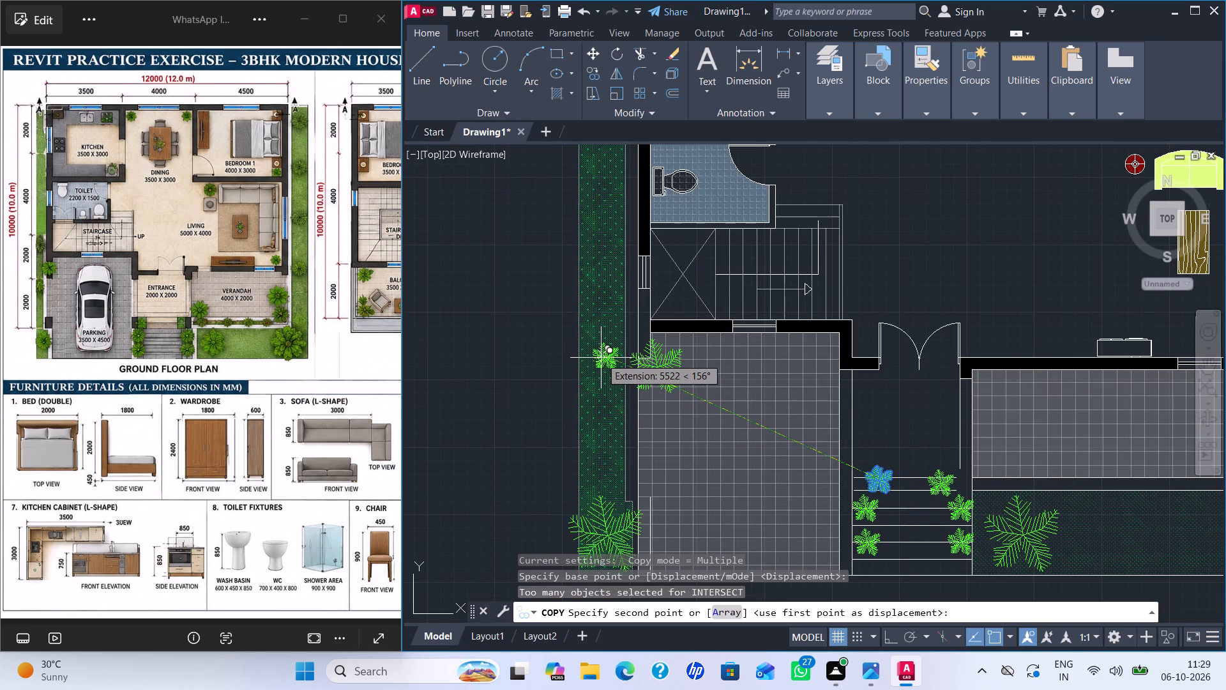
left_click(600, 258)
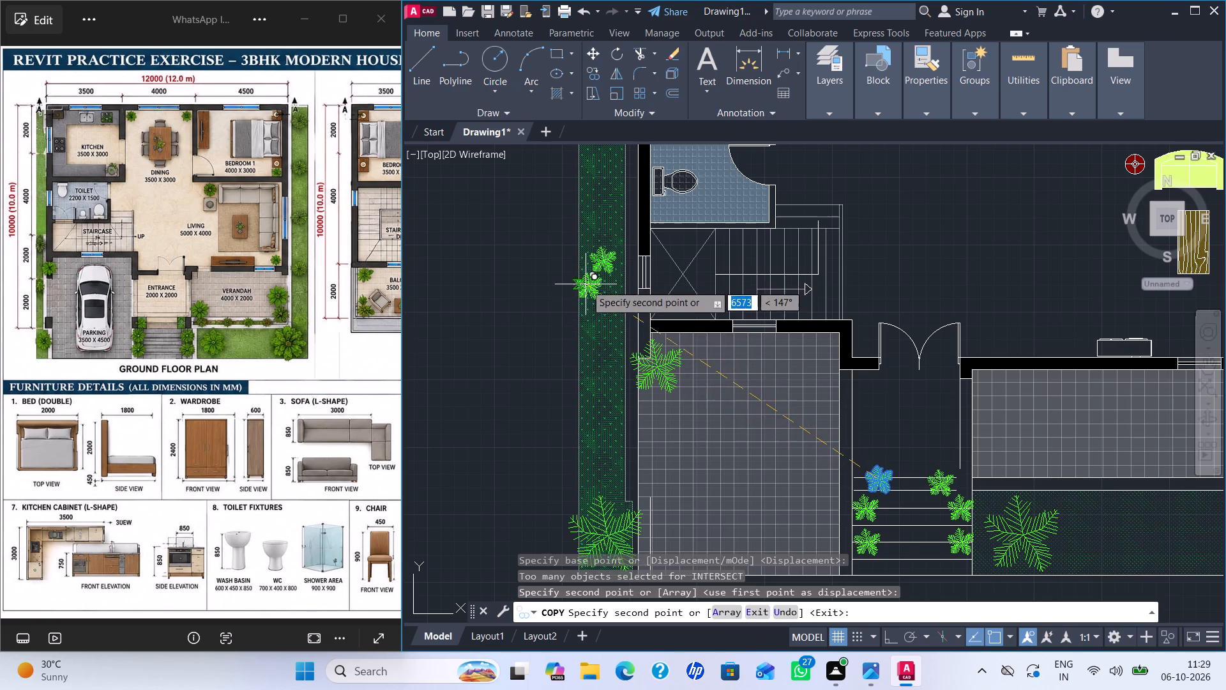
left_click(589, 280)
left_click(612, 280)
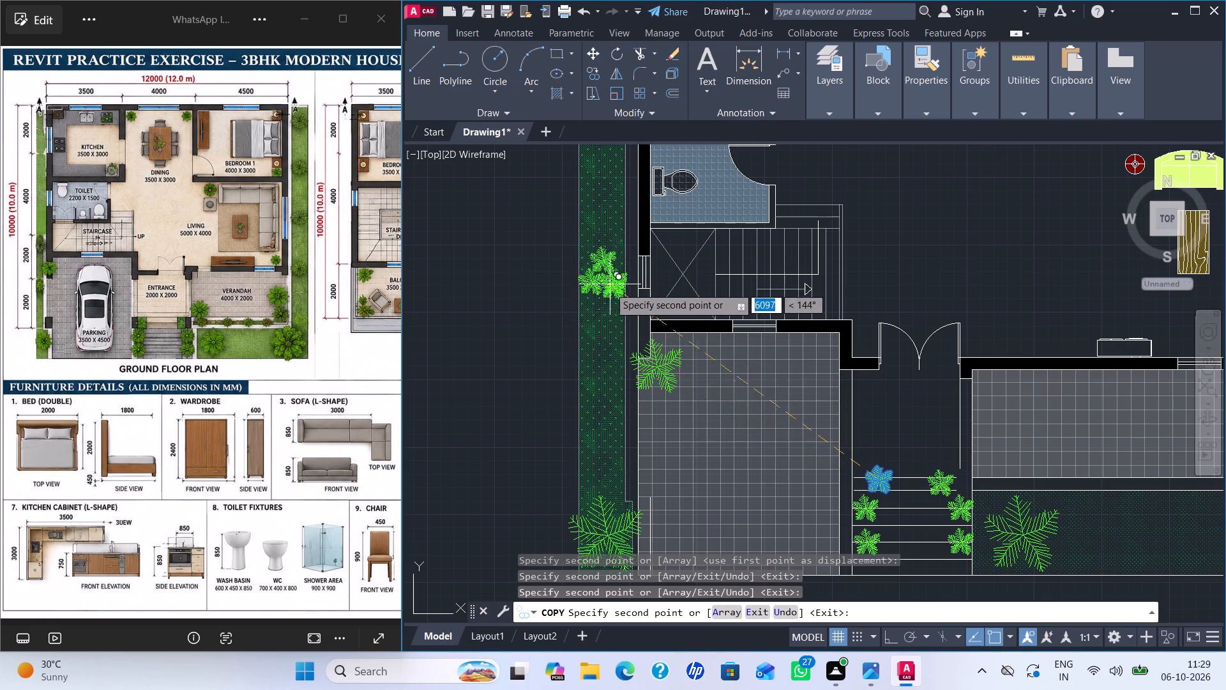
left_click(594, 351)
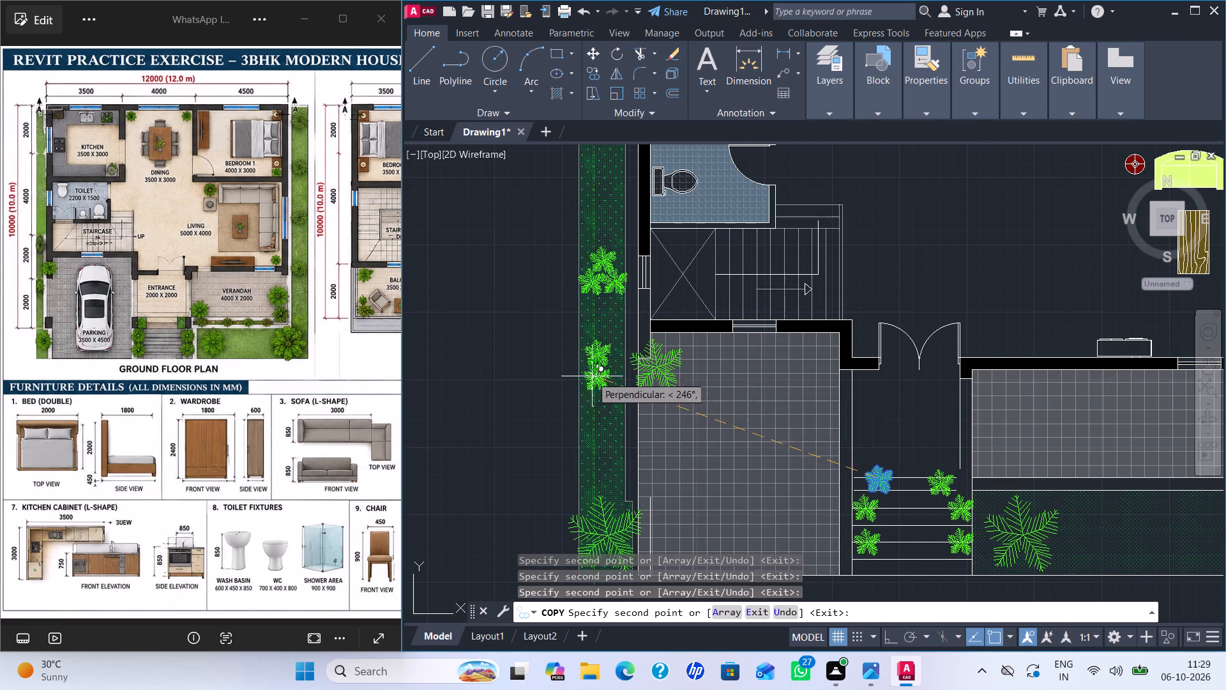
Place three more copies of the small plant as a cluster on the west lawn strip beside the kitchen.
scroll(730, 456, "down", 2)
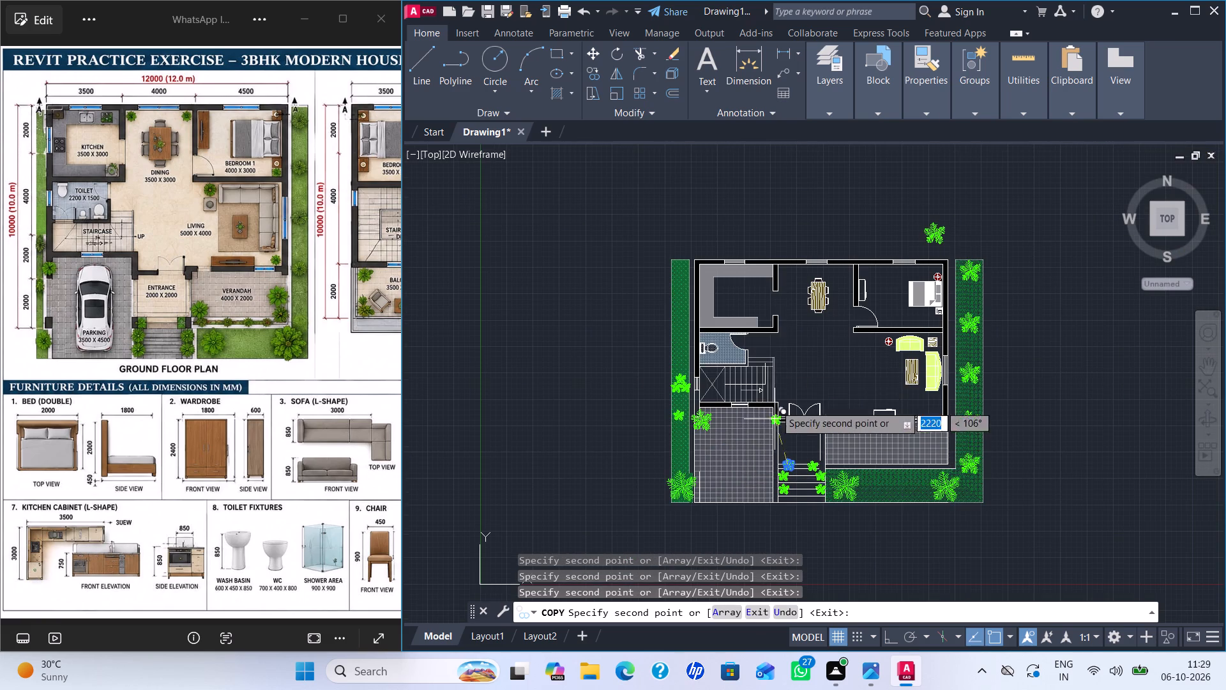
scroll(673, 317, "up", 3)
left_click(694, 231)
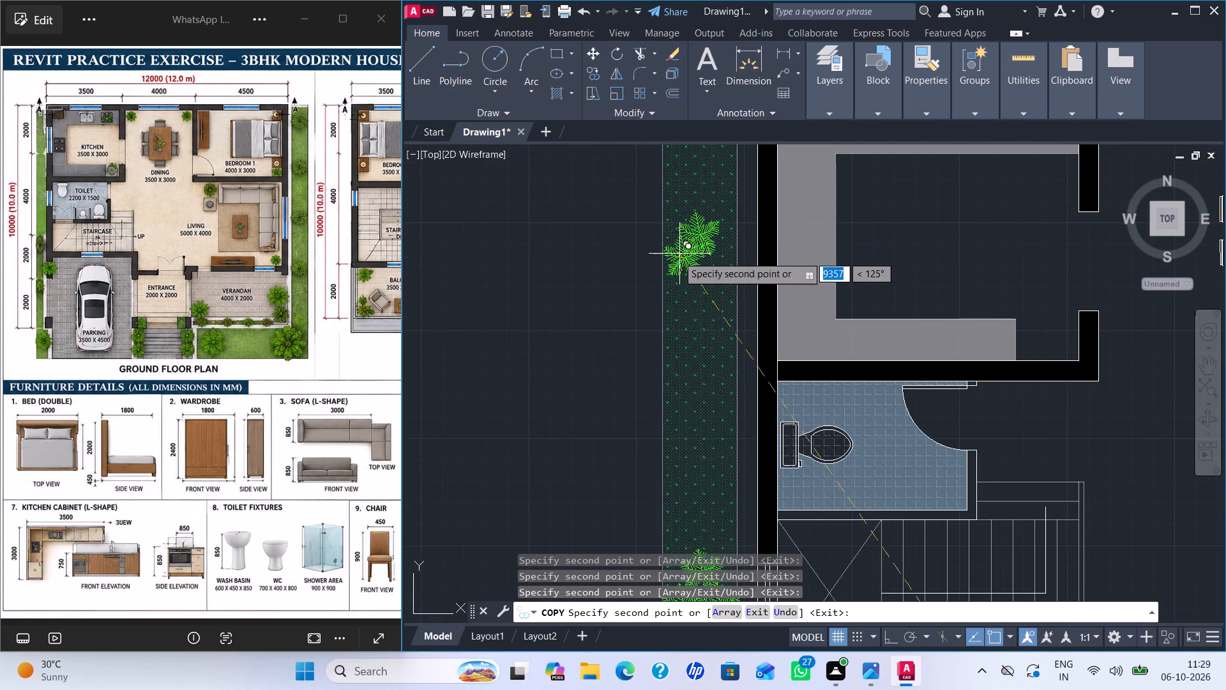
left_click(676, 258)
left_click(717, 250)
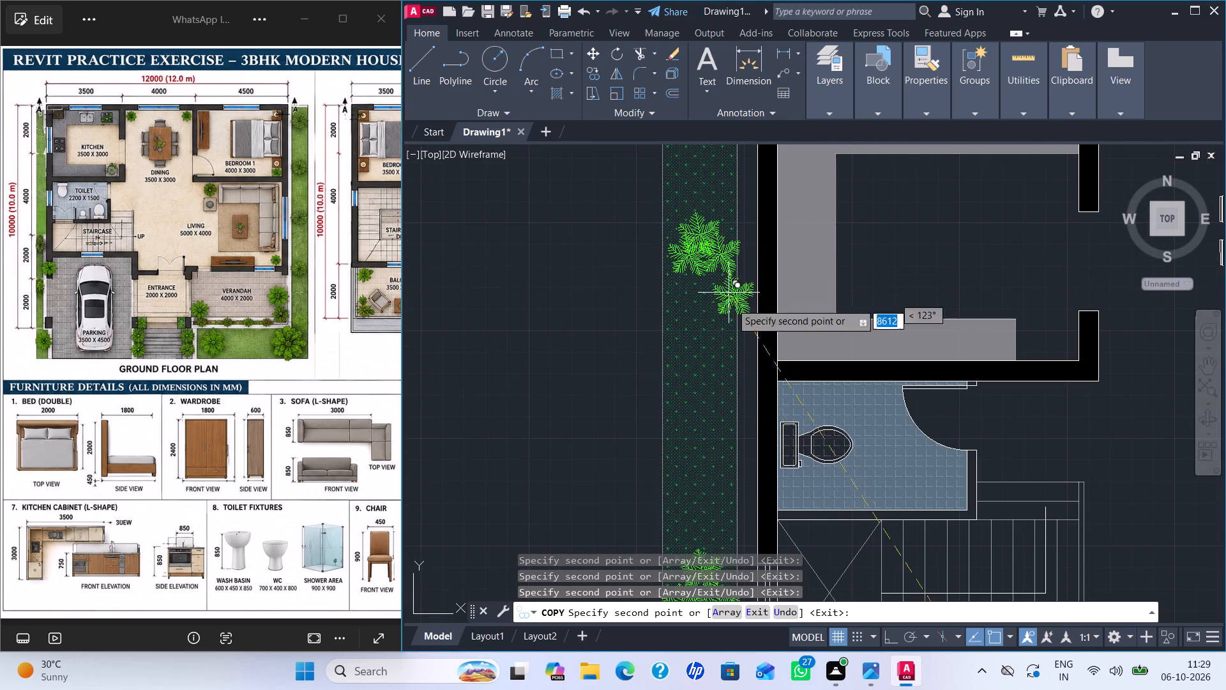
key("Escape")
key("Escape")
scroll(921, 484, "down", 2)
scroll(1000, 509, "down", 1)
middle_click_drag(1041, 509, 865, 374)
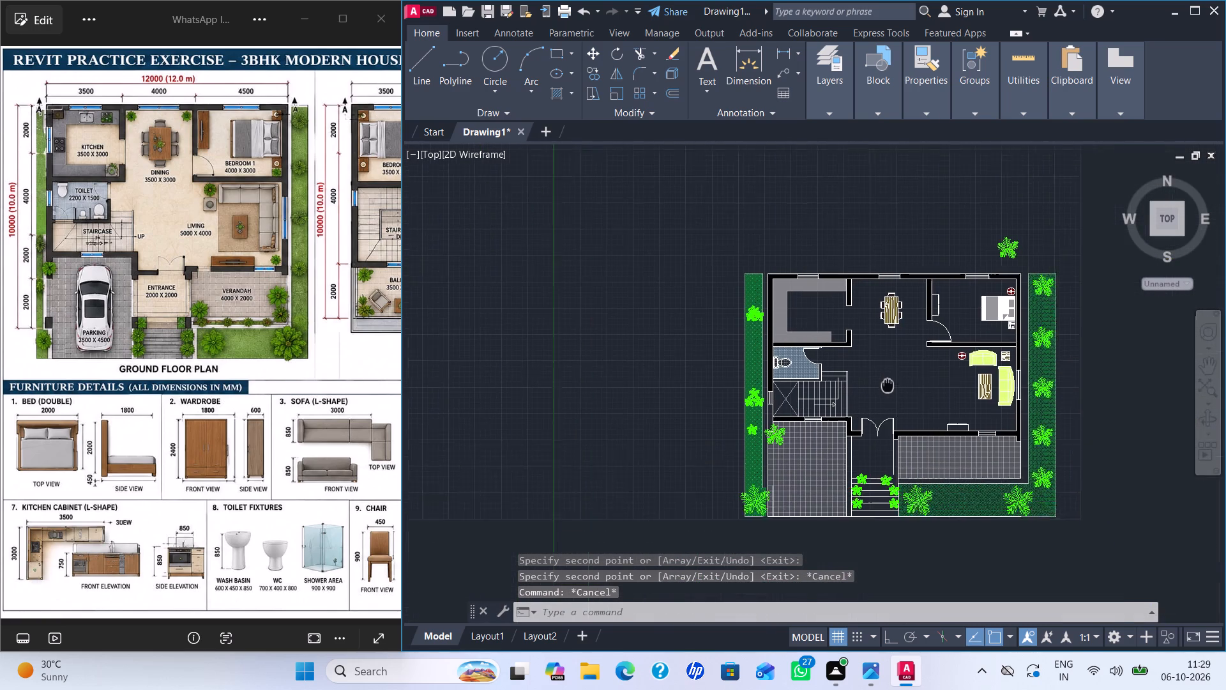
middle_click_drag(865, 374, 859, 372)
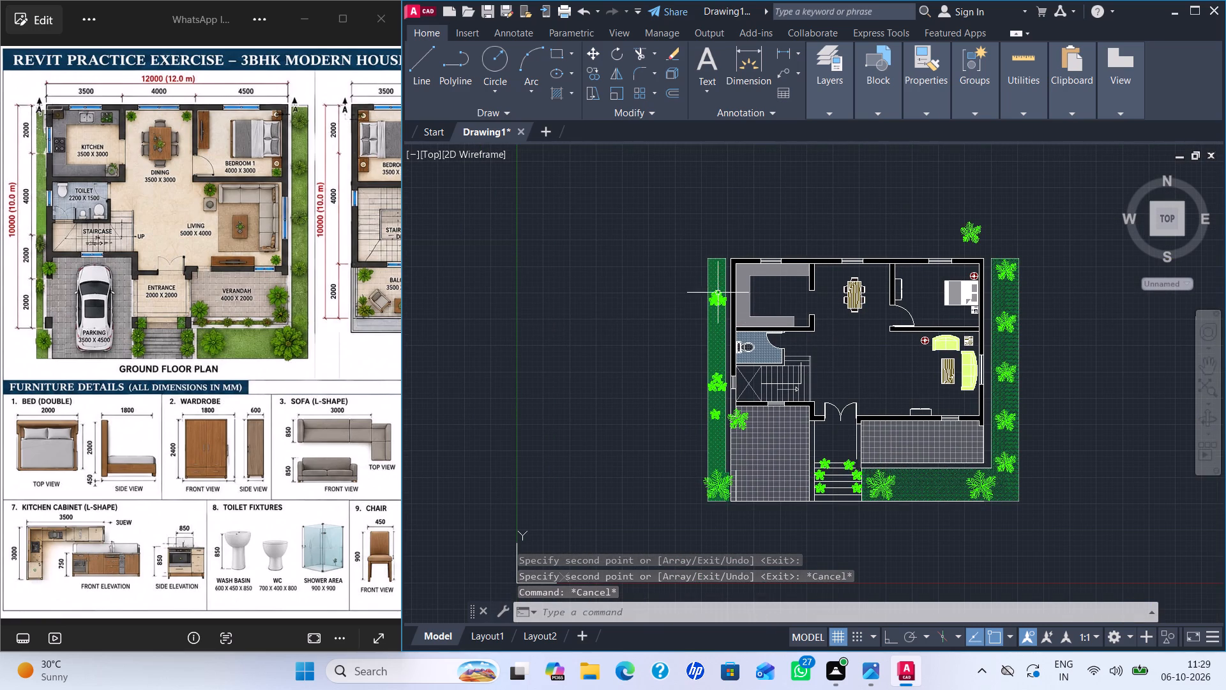
Move the two lower small plants of the cluster beside the kitchen a little south, away from the upper plant.
scroll(723, 289, "up", 4)
left_click(660, 367)
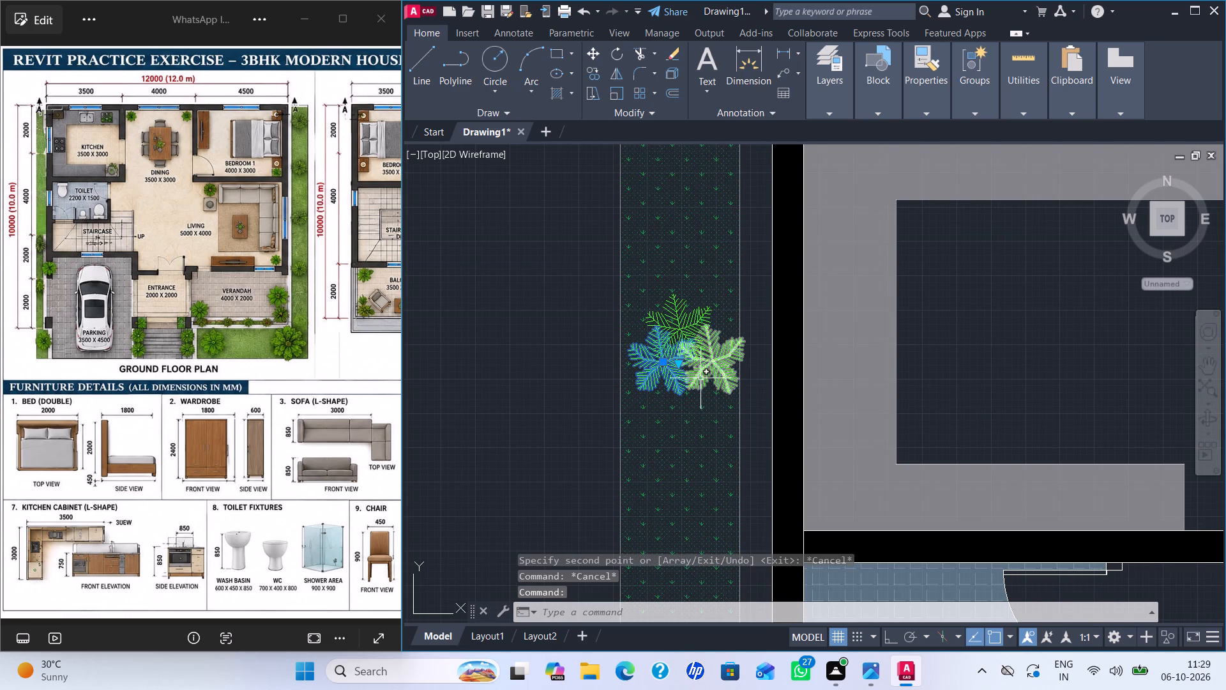
left_click(711, 371)
key("m")
key("Return")
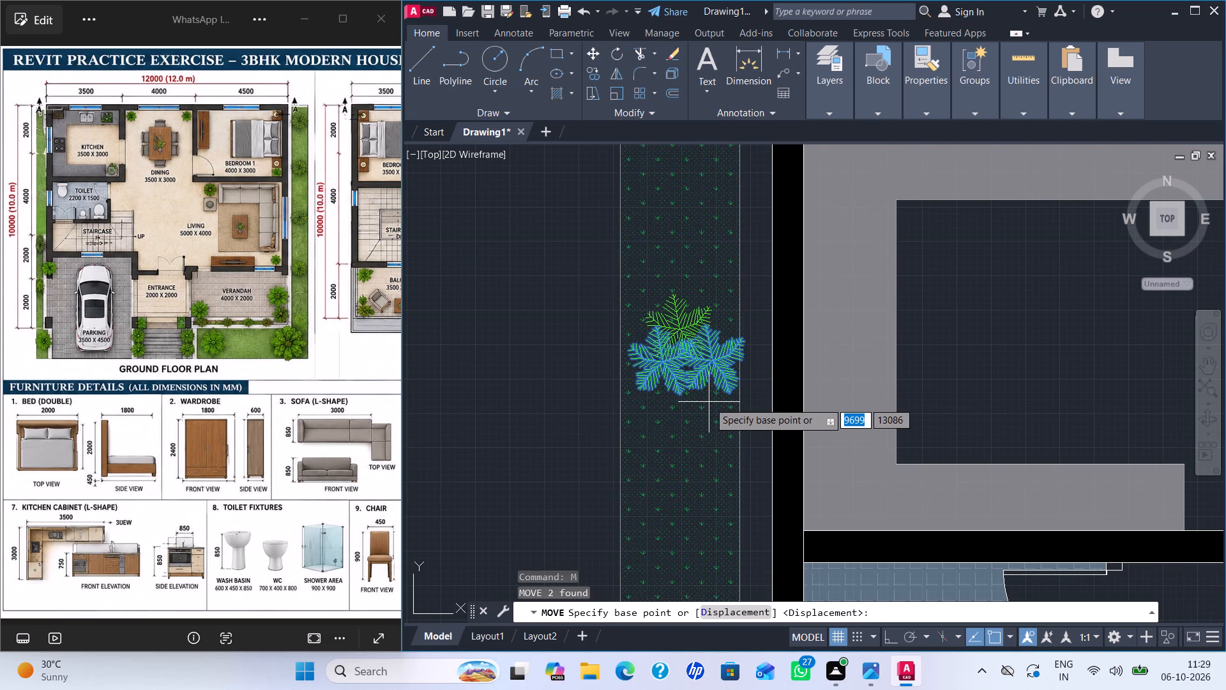
left_click(688, 382)
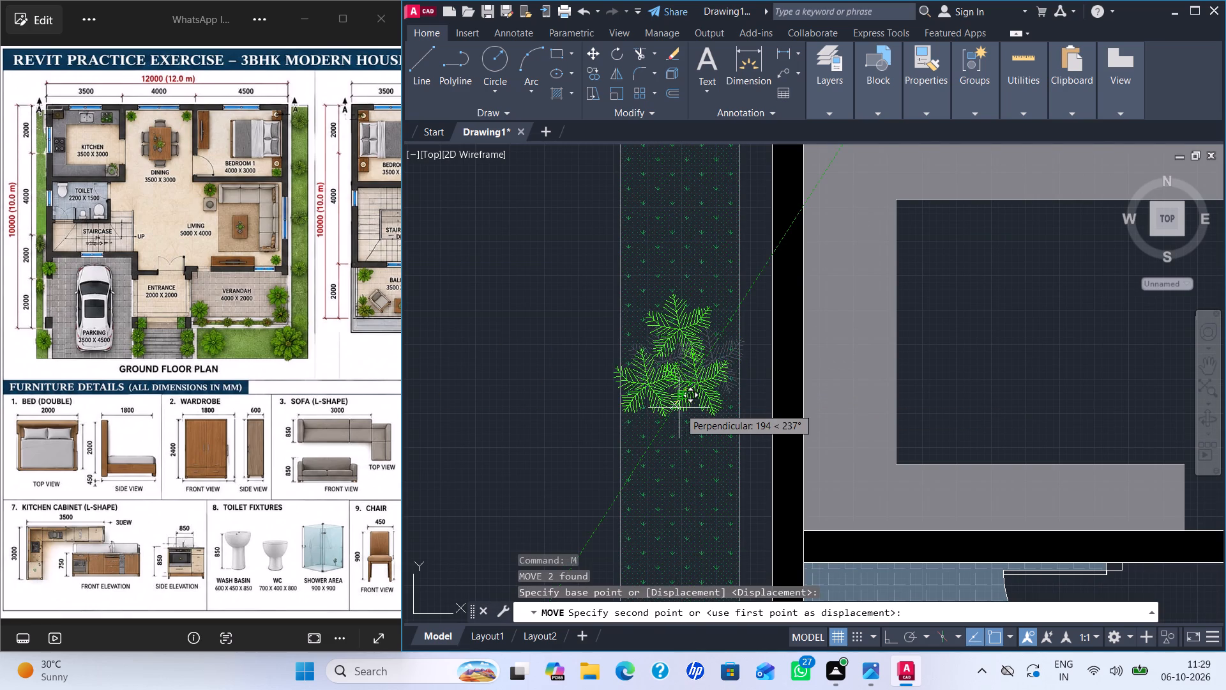
left_click(685, 409)
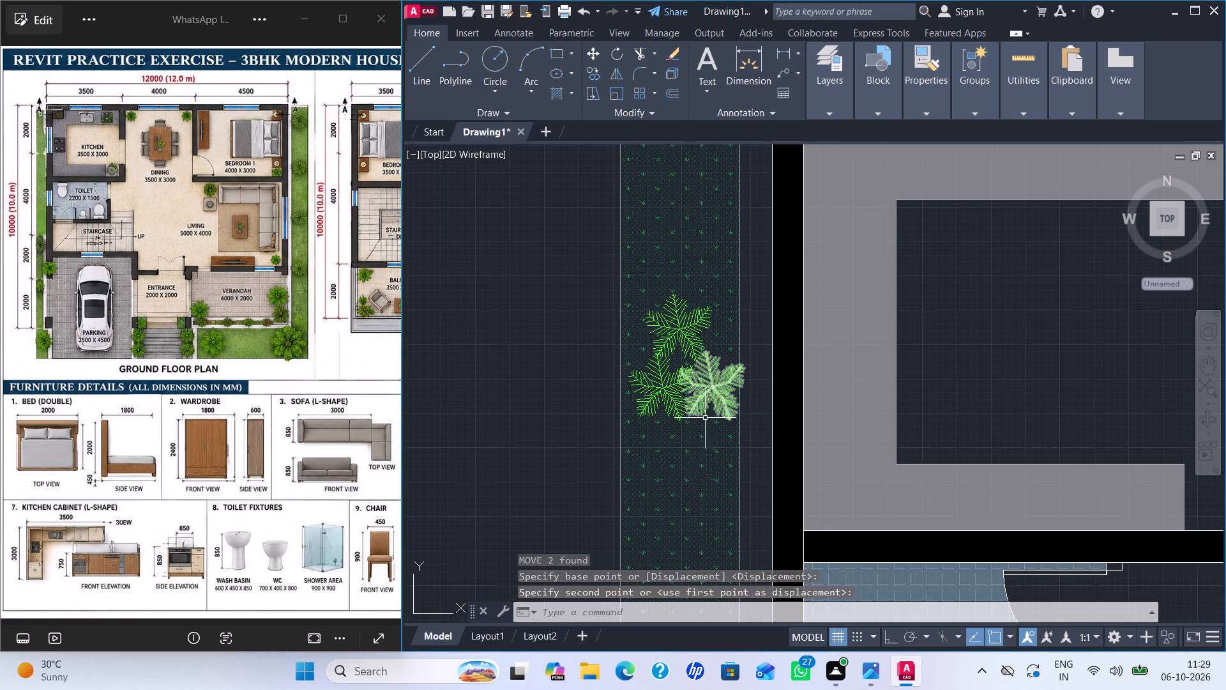
Shift the same two lower plants slightly west to centre them under the upper plant on the lawn strip.
scroll(752, 373, "down", 1)
scroll(837, 427, "down", 1)
scroll(780, 417, "up", 3)
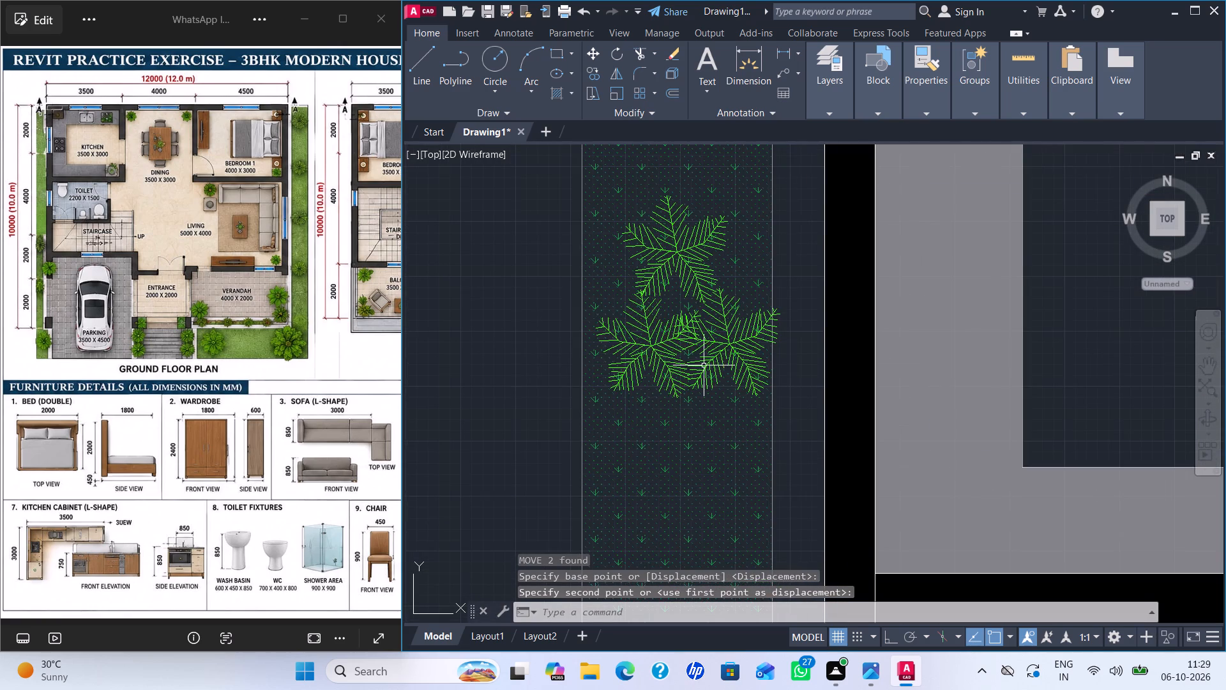
left_click(665, 346)
left_click(724, 350)
key("m")
key("Return")
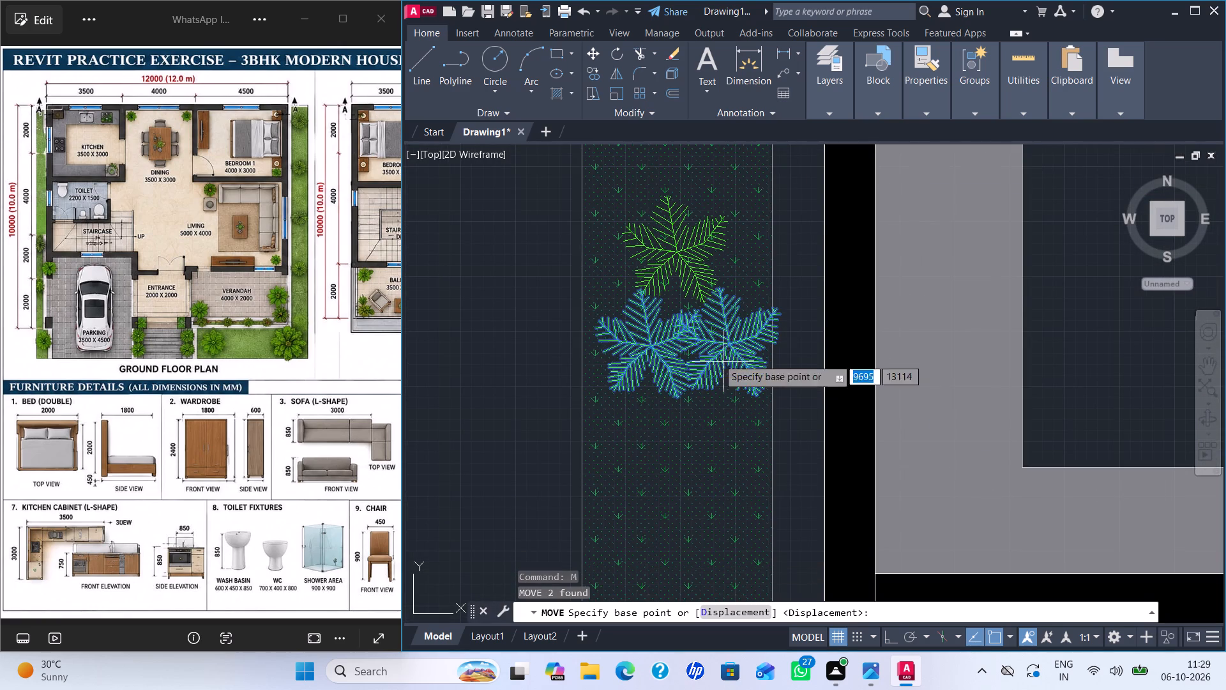
left_click(601, 333)
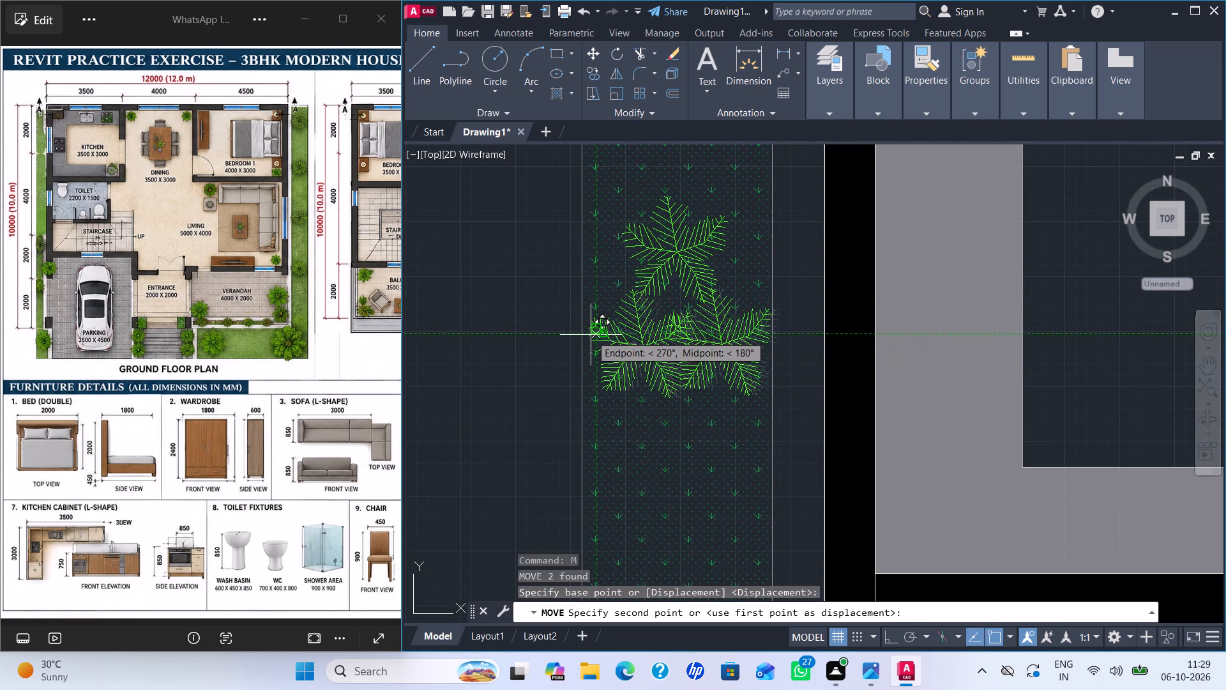
left_click(591, 335)
scroll(702, 381, "down", 2)
scroll(817, 438, "down", 1)
key("Escape")
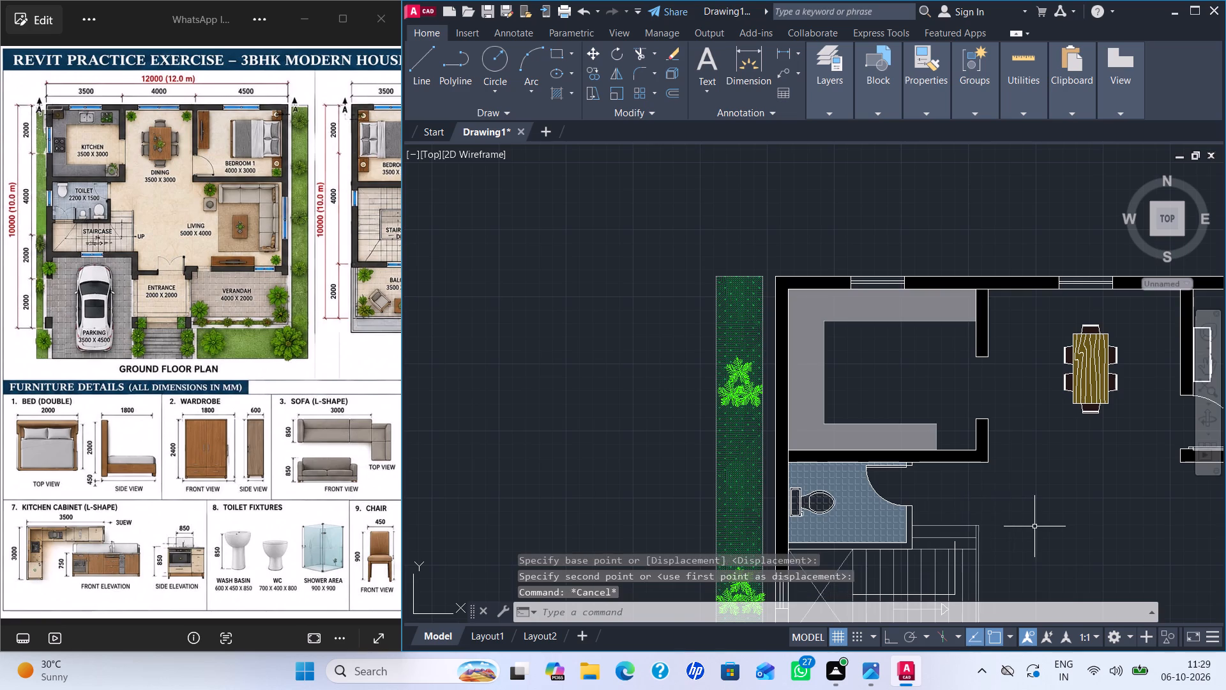
Delete the spare plant lying outside the plan, north of bedroom 1.
scroll(1034, 526, "down", 2)
middle_click_drag(1038, 525, 851, 358)
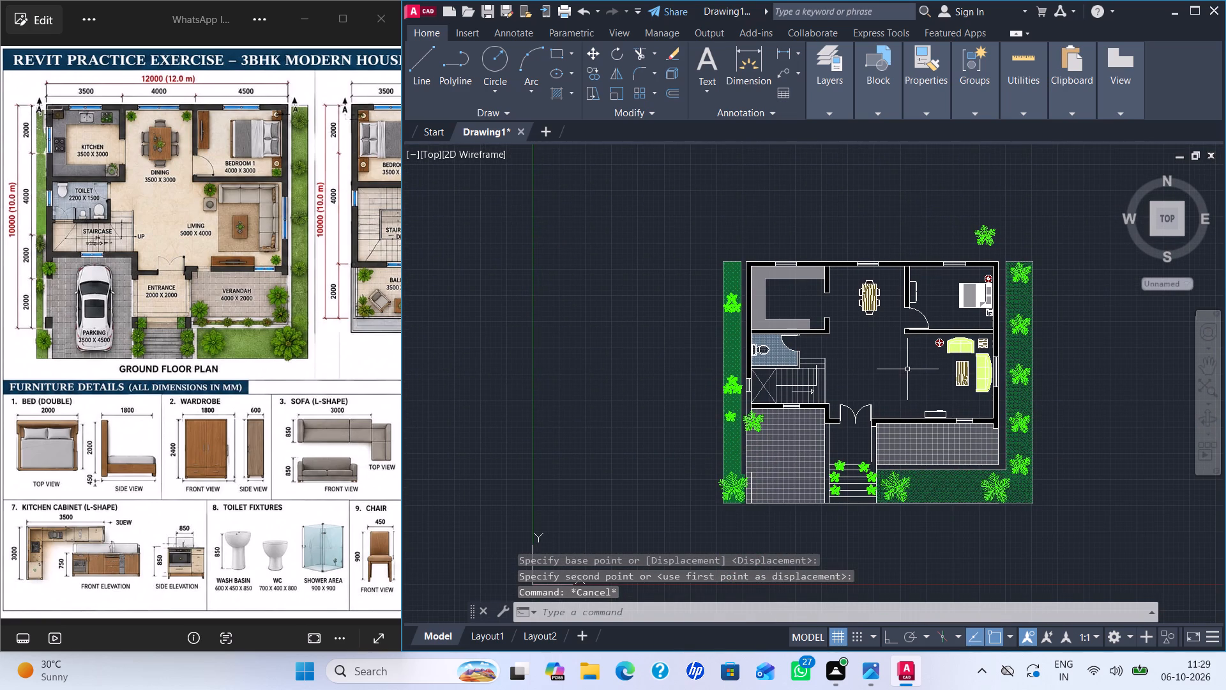
left_click(985, 231)
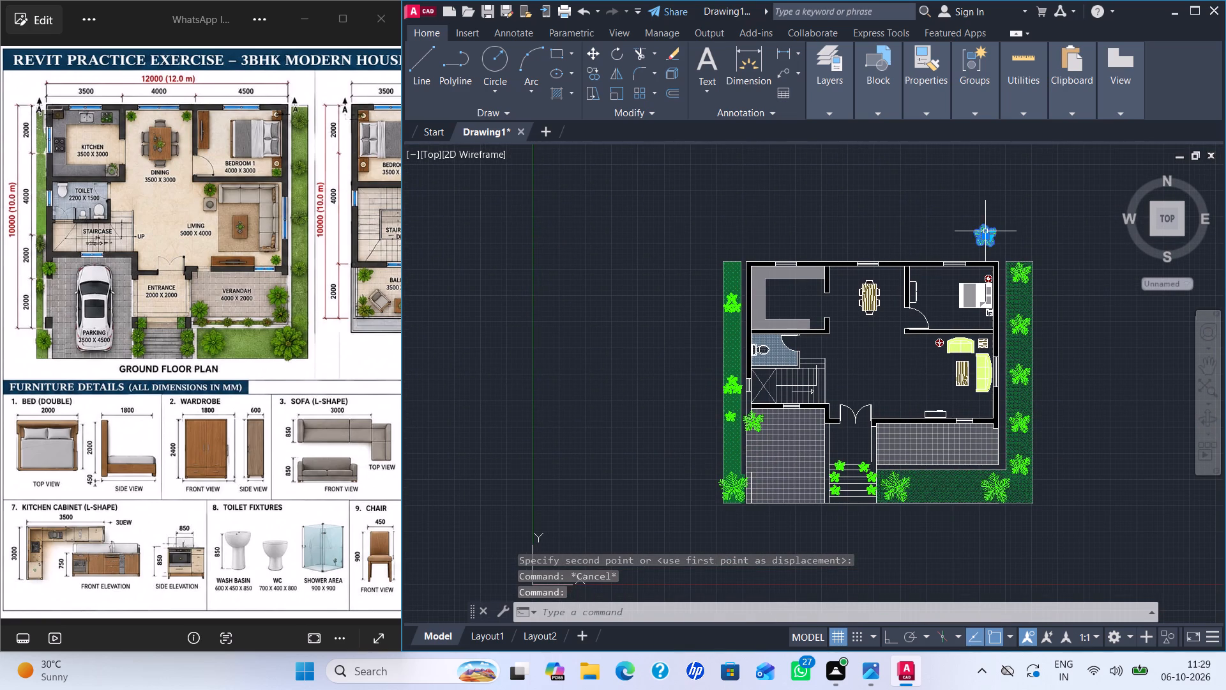
key("Delete")
Extend the two uppermost entrance step lines at both ends to meet the side boundary lines.
scroll(887, 516, "up", 3)
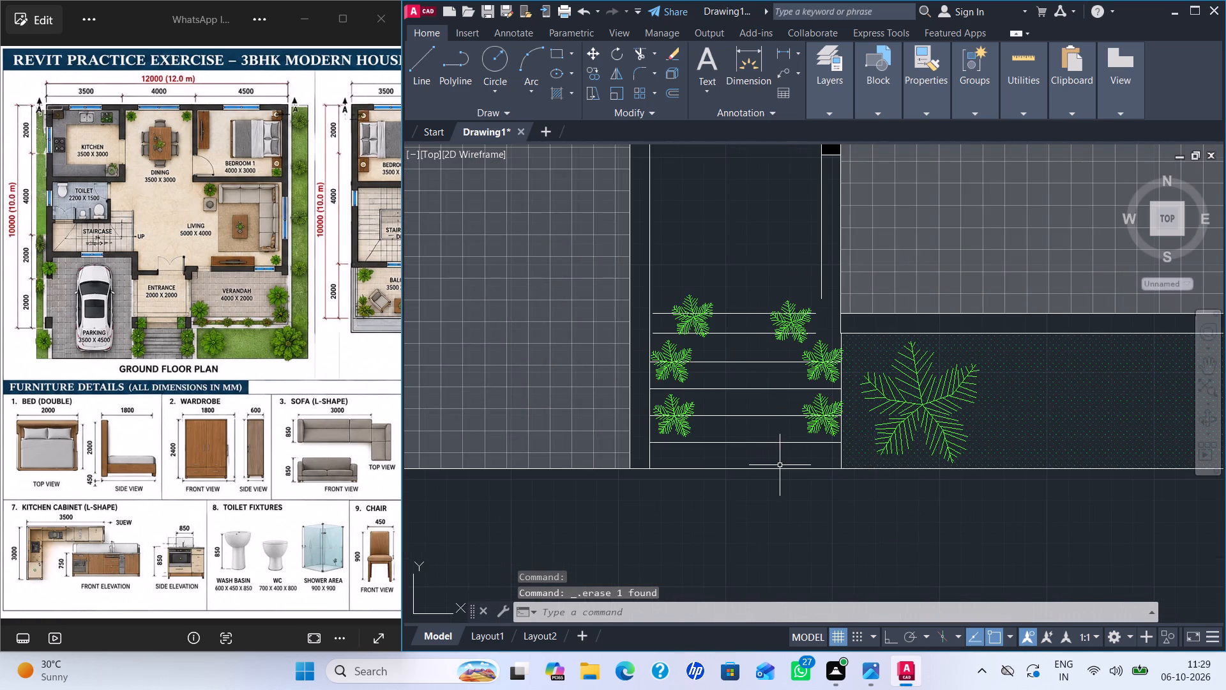
scroll(780, 464, "down", 1)
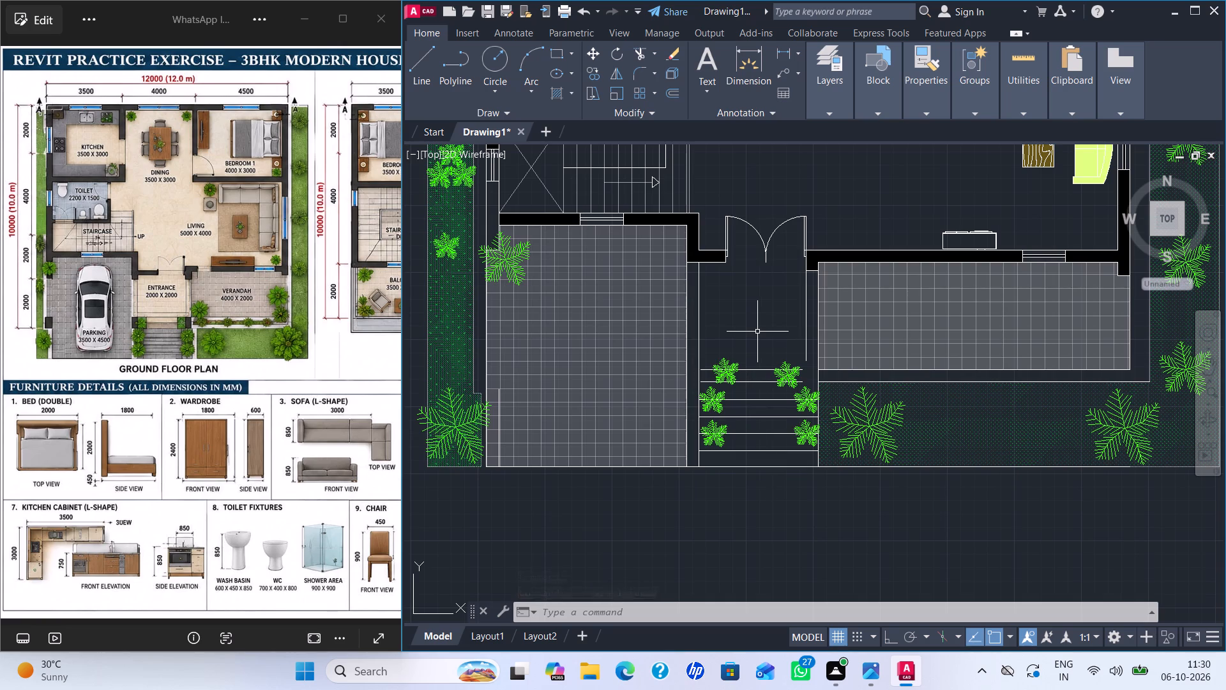
scroll(757, 332, "up", 1)
middle_click_drag(768, 346, 704, 312)
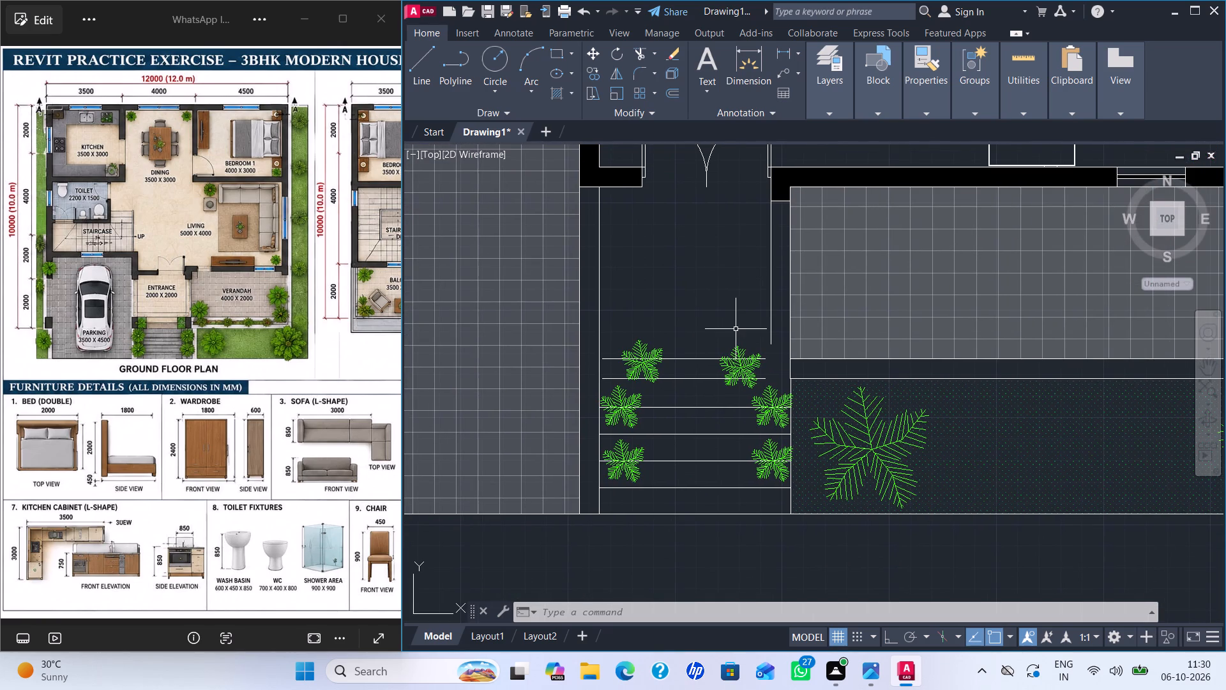
type("EX")
key("Return")
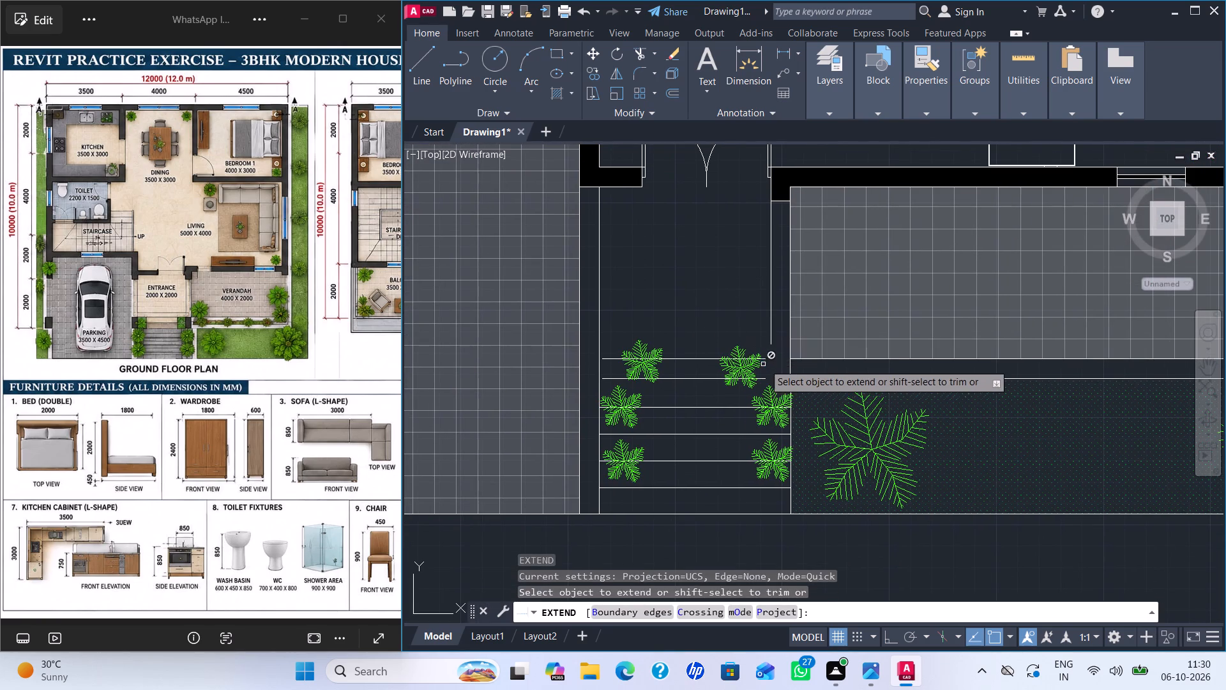
left_click(762, 359)
left_click(763, 378)
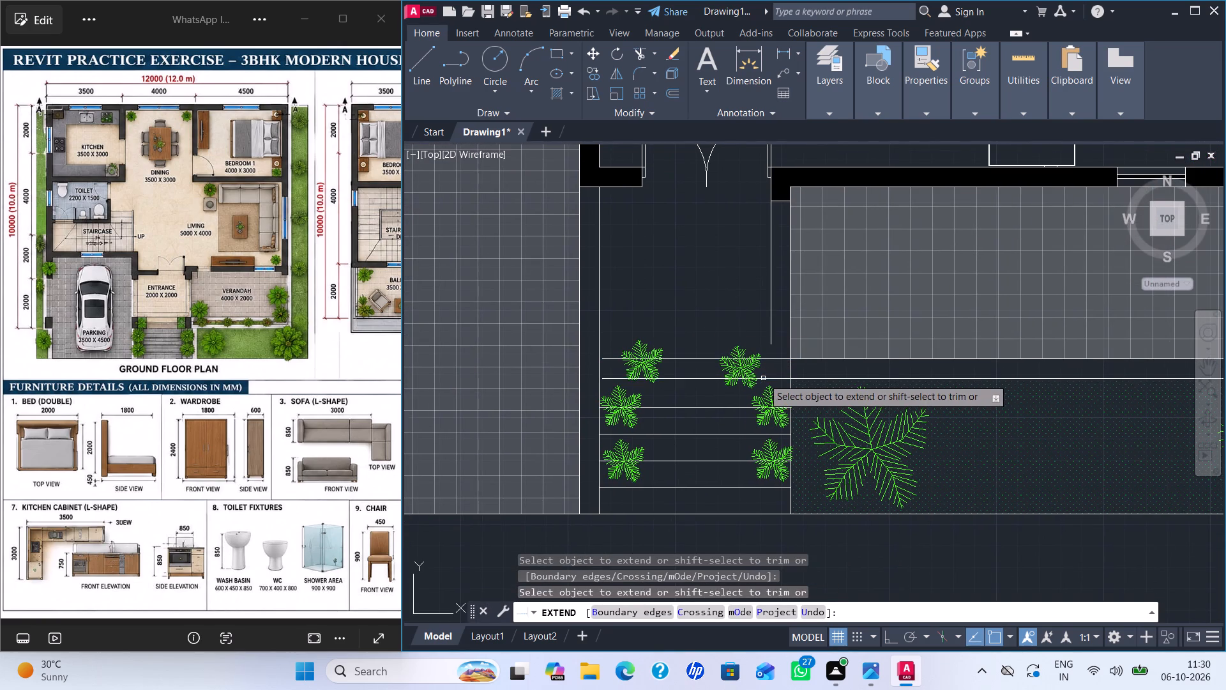
left_click(606, 359)
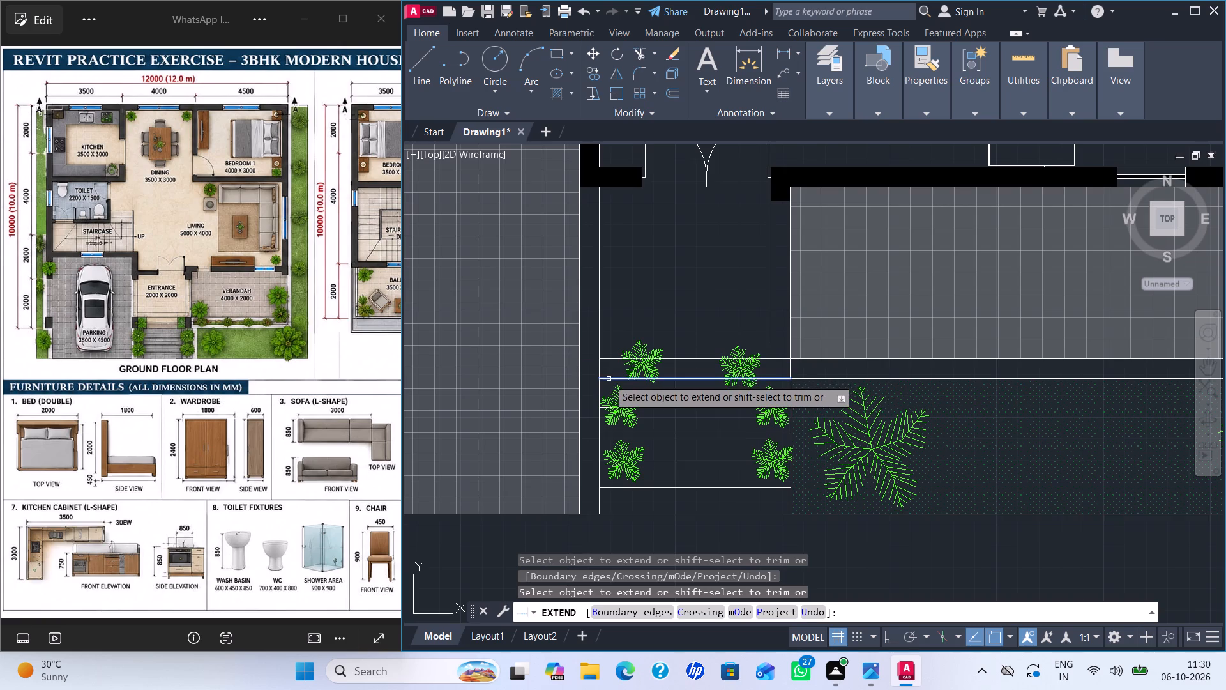
left_click(609, 379)
key("Escape")
key("Escape")
scroll(817, 418, "down", 1)
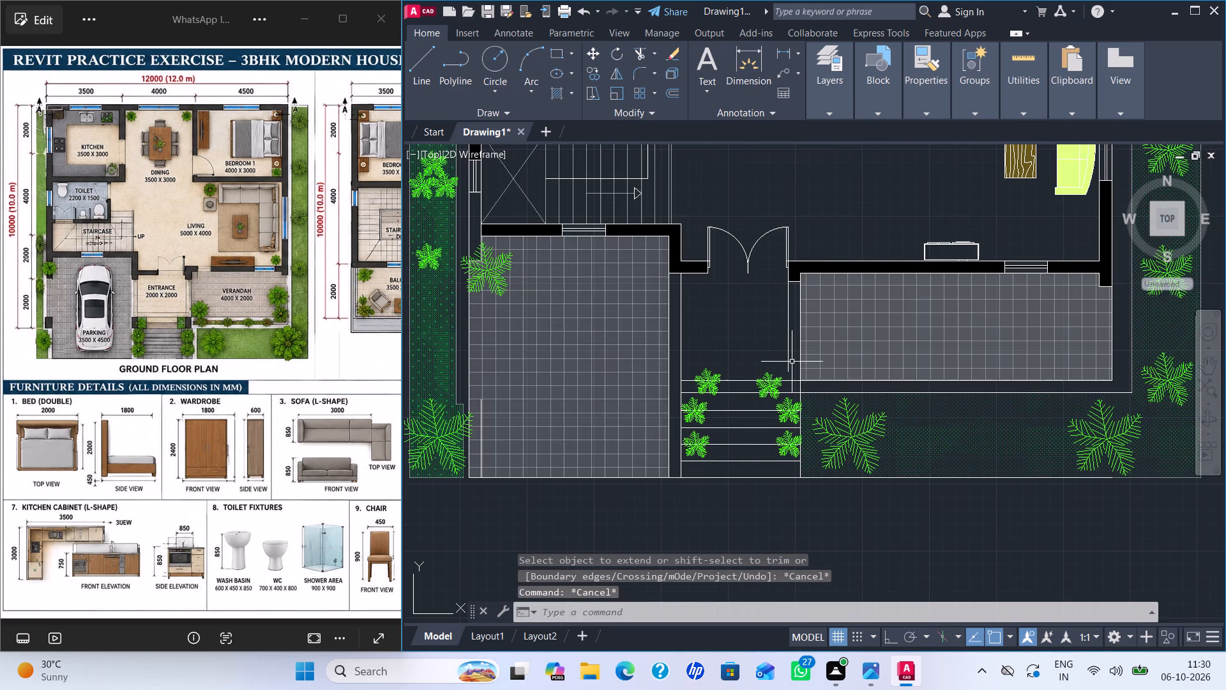
Extend the vertical line on the east side of the entrance south to the top step line.
key("space")
left_click(787, 356)
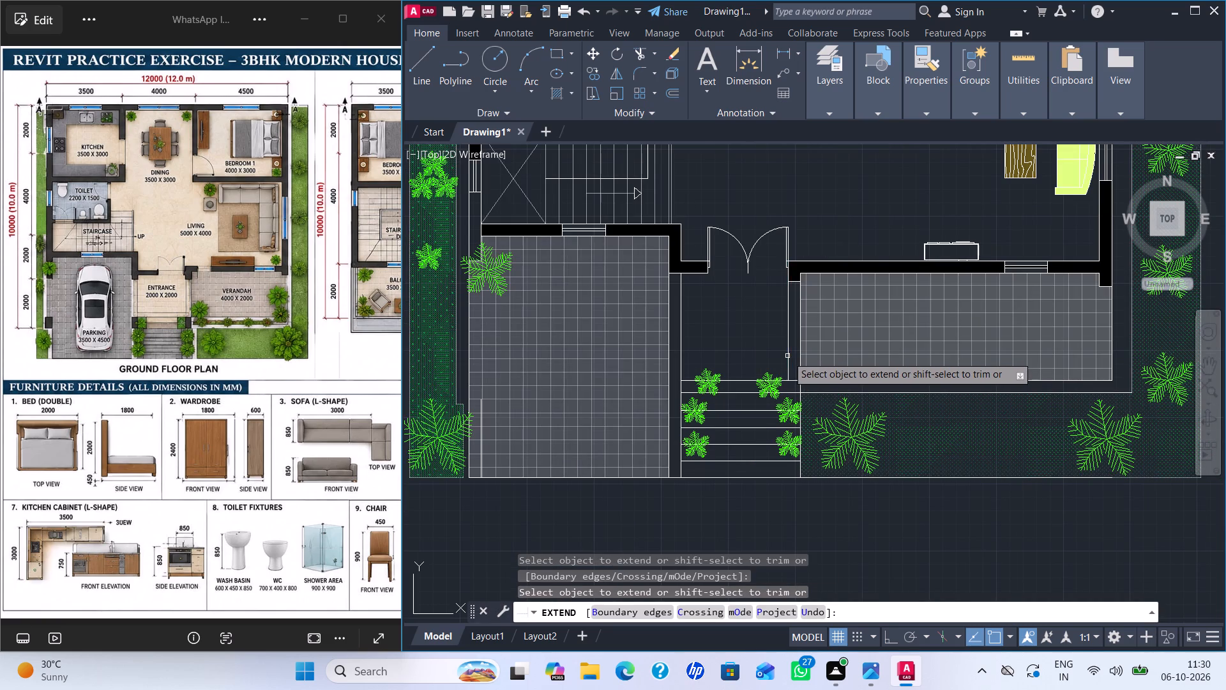
key("Escape")
key("Escape")
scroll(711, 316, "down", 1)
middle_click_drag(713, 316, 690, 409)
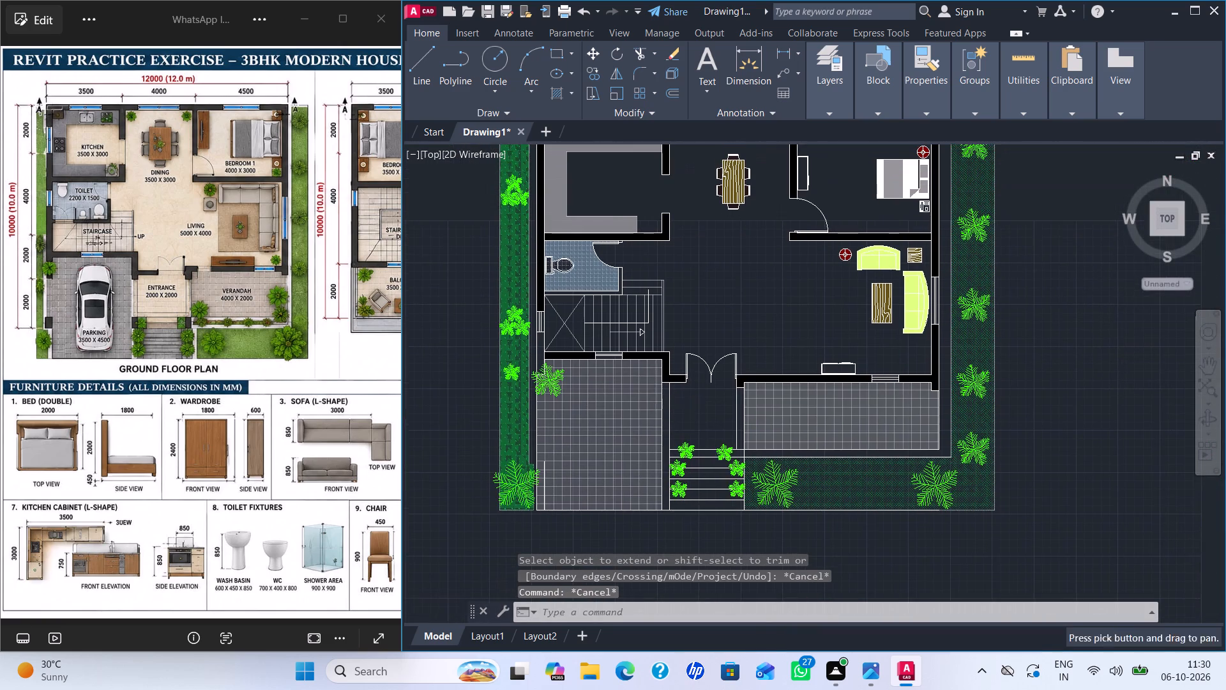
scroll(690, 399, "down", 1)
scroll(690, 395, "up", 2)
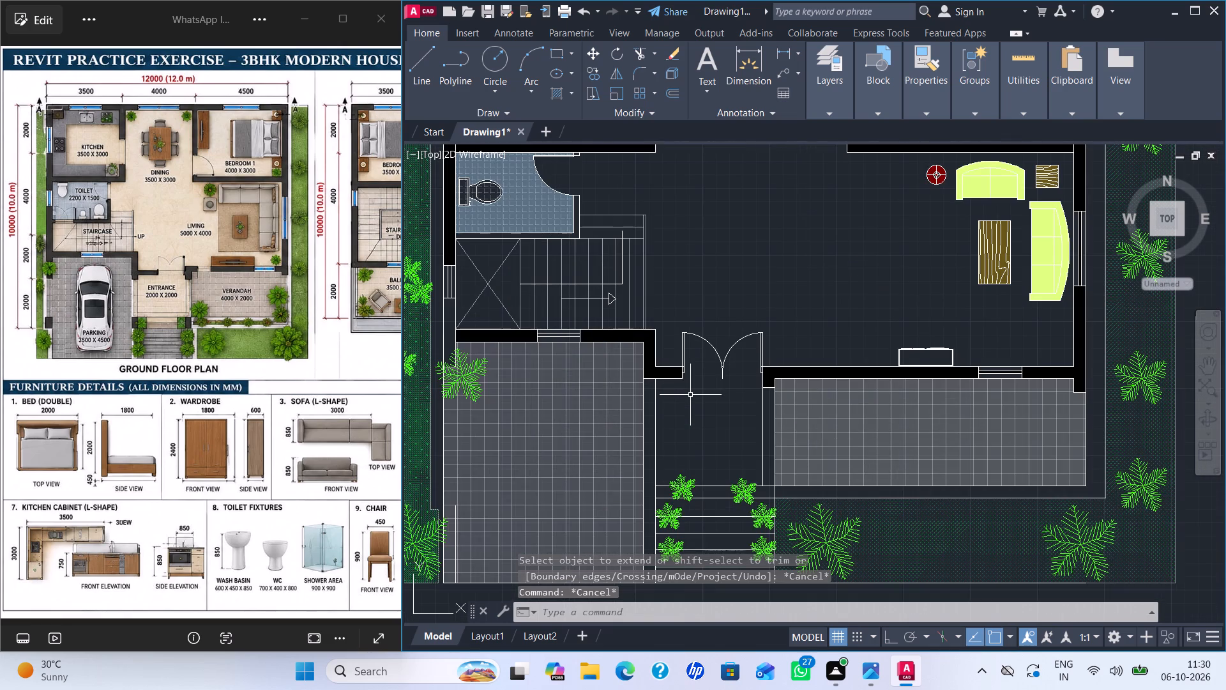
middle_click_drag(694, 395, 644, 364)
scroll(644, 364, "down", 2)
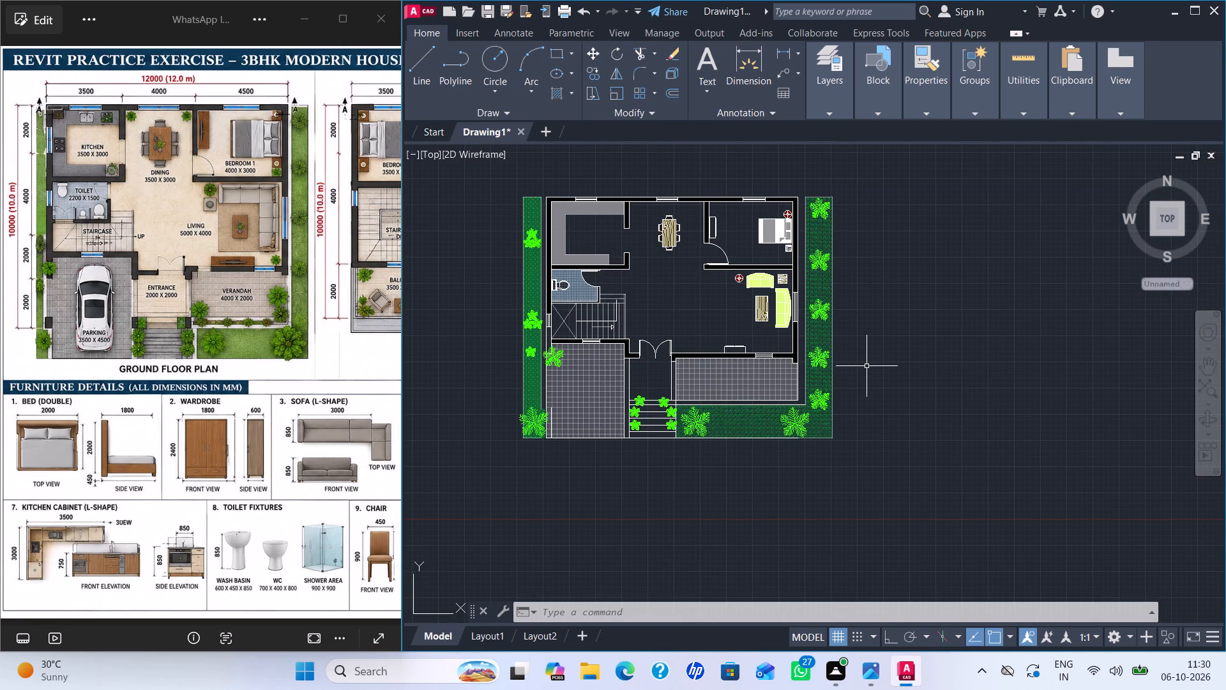
Insert the Vehicles - Imperial block from the tool palettes in the empty space east of the house.
scroll(867, 366, "up", 1)
middle_click_drag(867, 366, 971, 392)
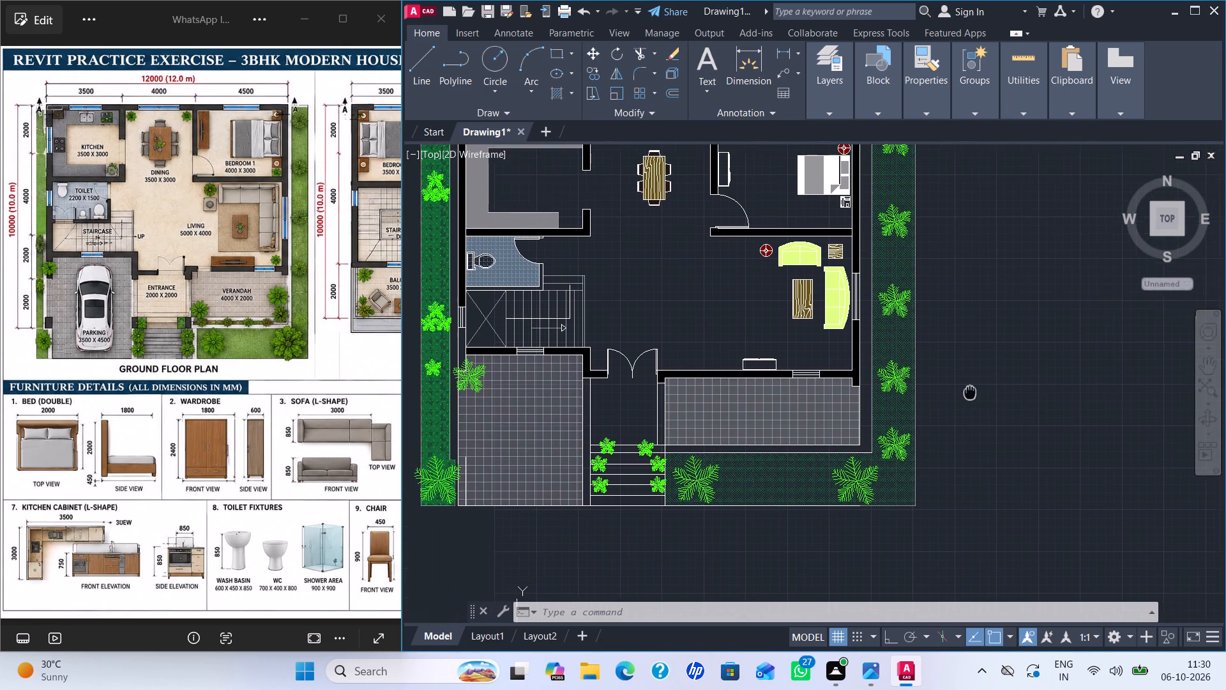
middle_click_drag(971, 392, 1011, 404)
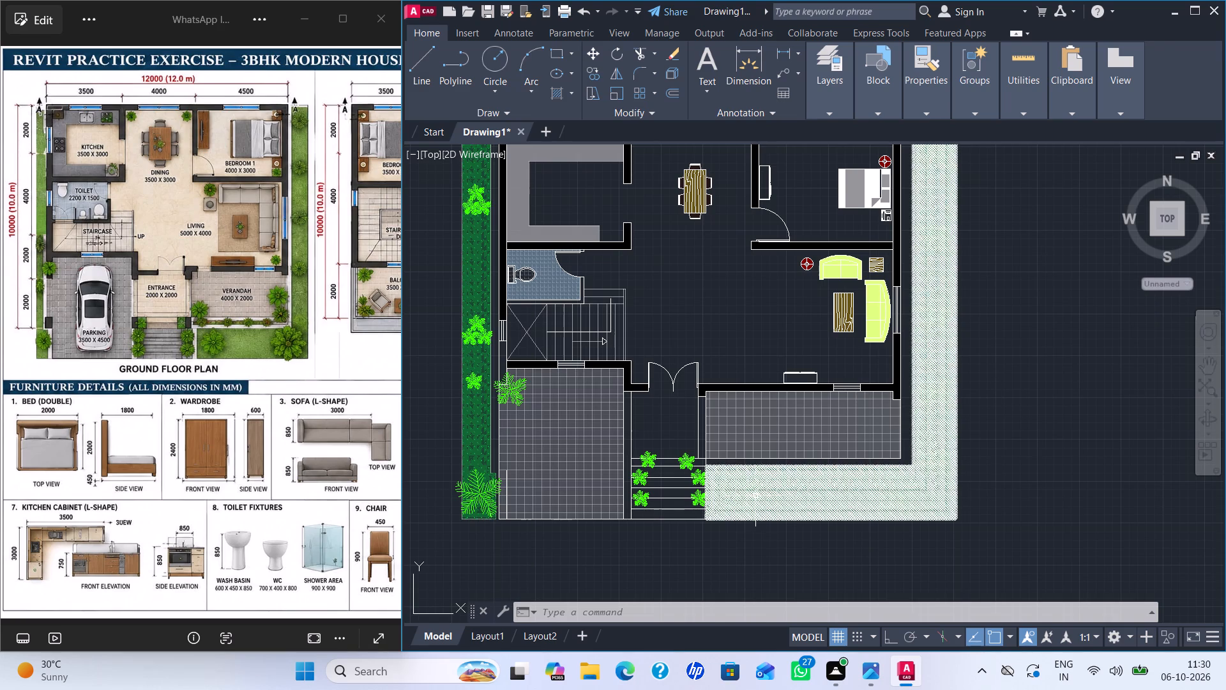
key("ctrl+3")
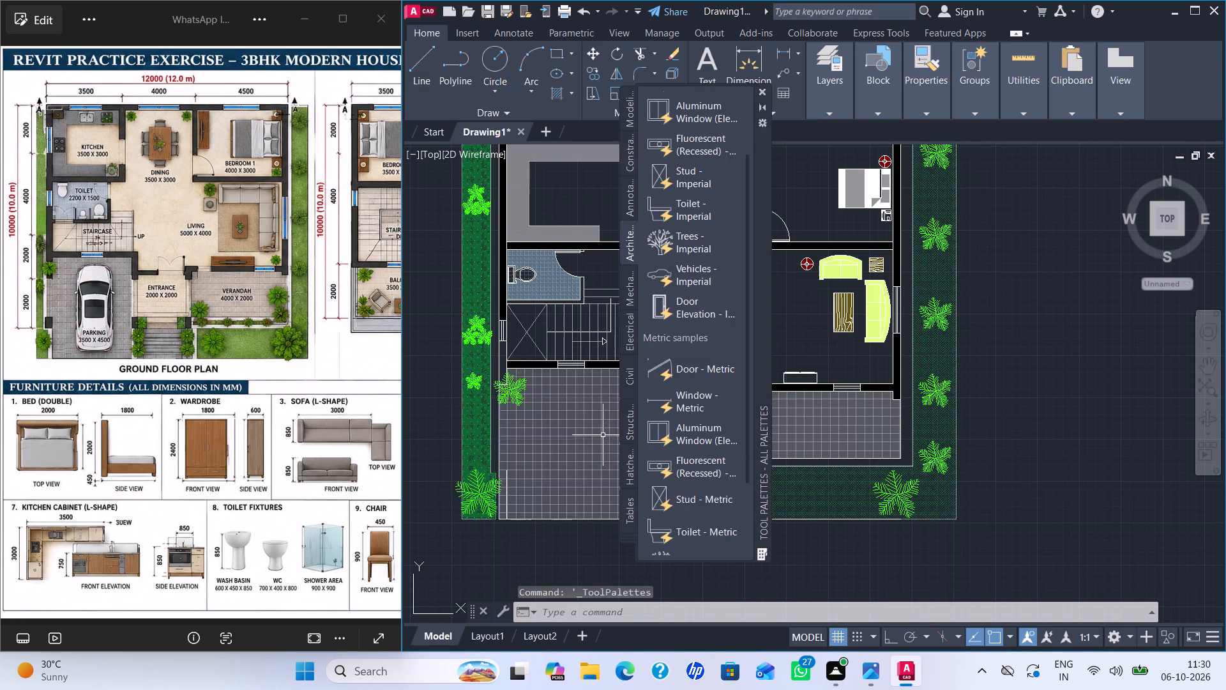
double_click(702, 268)
left_click(995, 339)
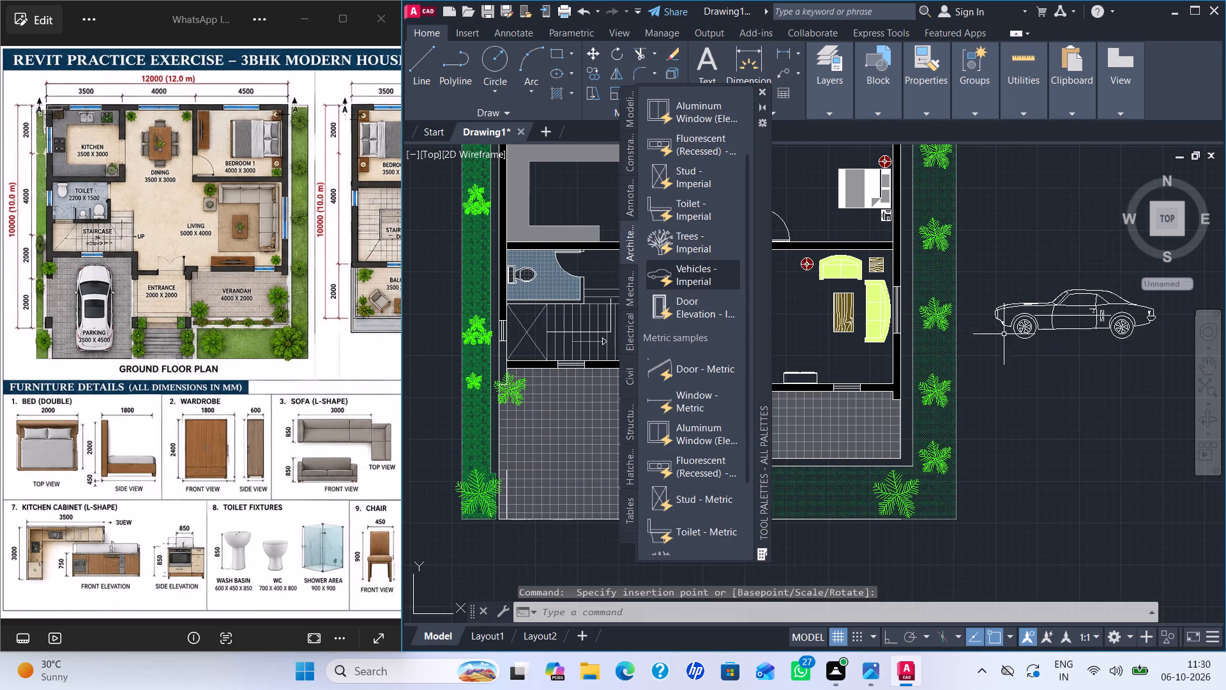
left_click(761, 86)
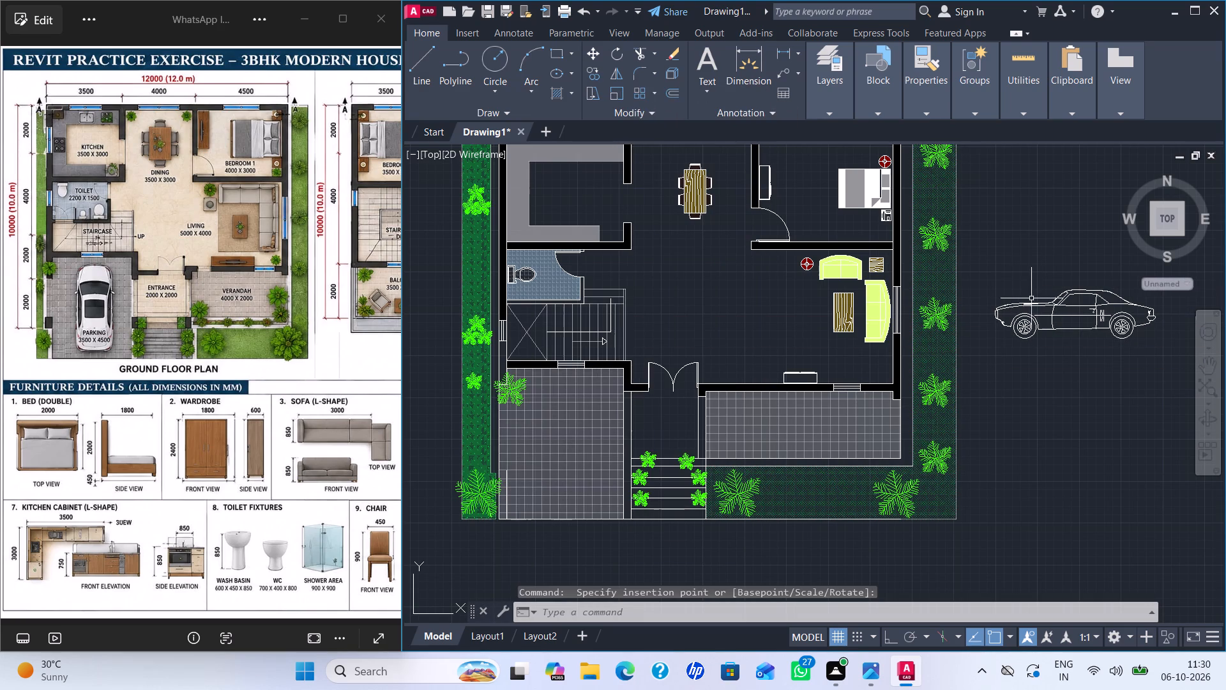
Switch the inserted vehicle block to the Sports Car (Top) view.
left_click(1041, 305)
left_click(988, 348)
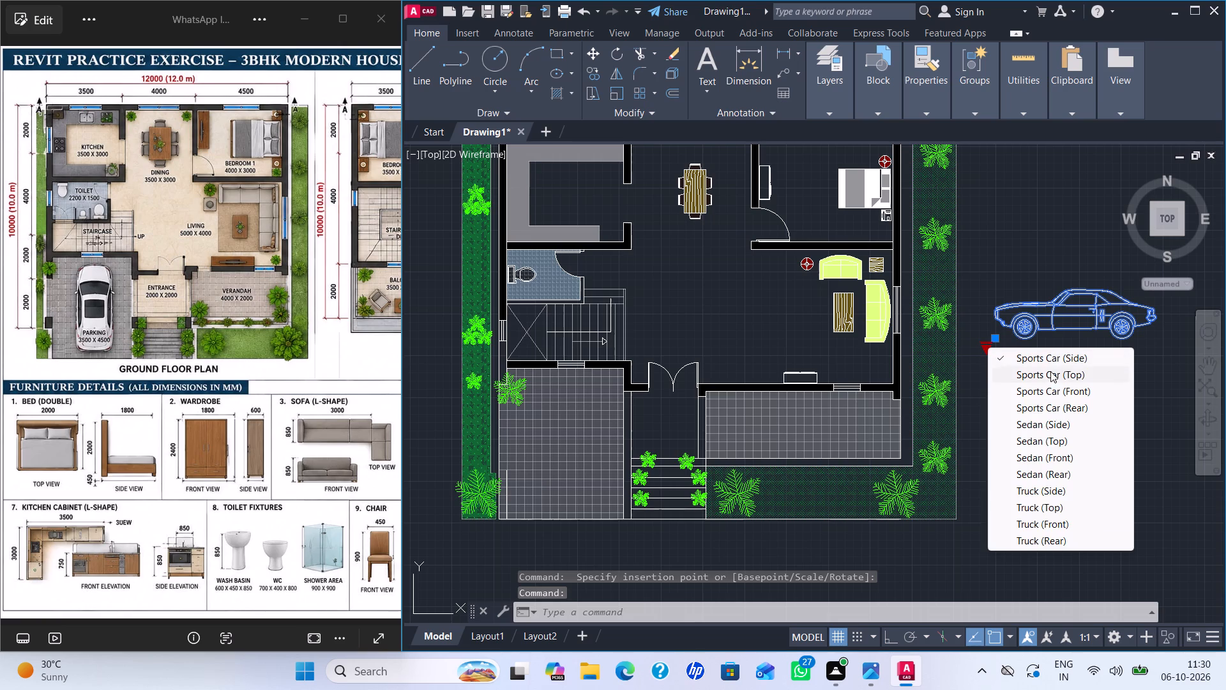
left_click(1063, 372)
key("Escape")
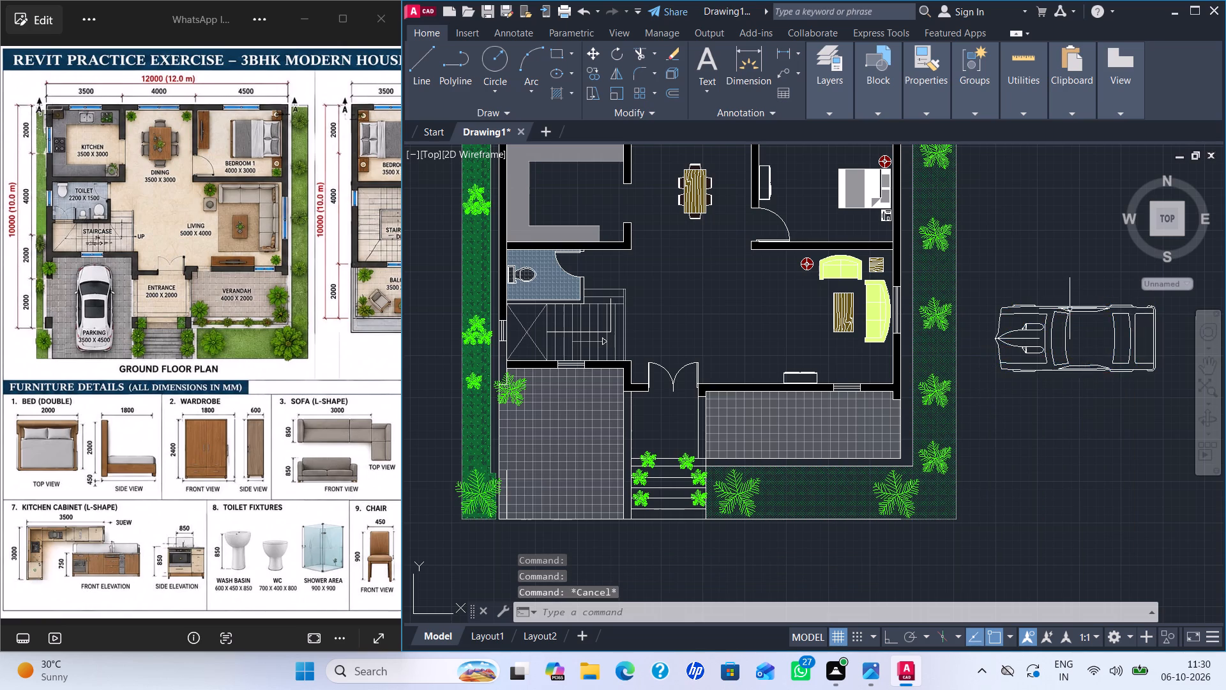
Rotate the sports car a quarter turn about its rear corner with Ortho on, so its front faces north.
left_click(1068, 307)
key("r")
key("o")
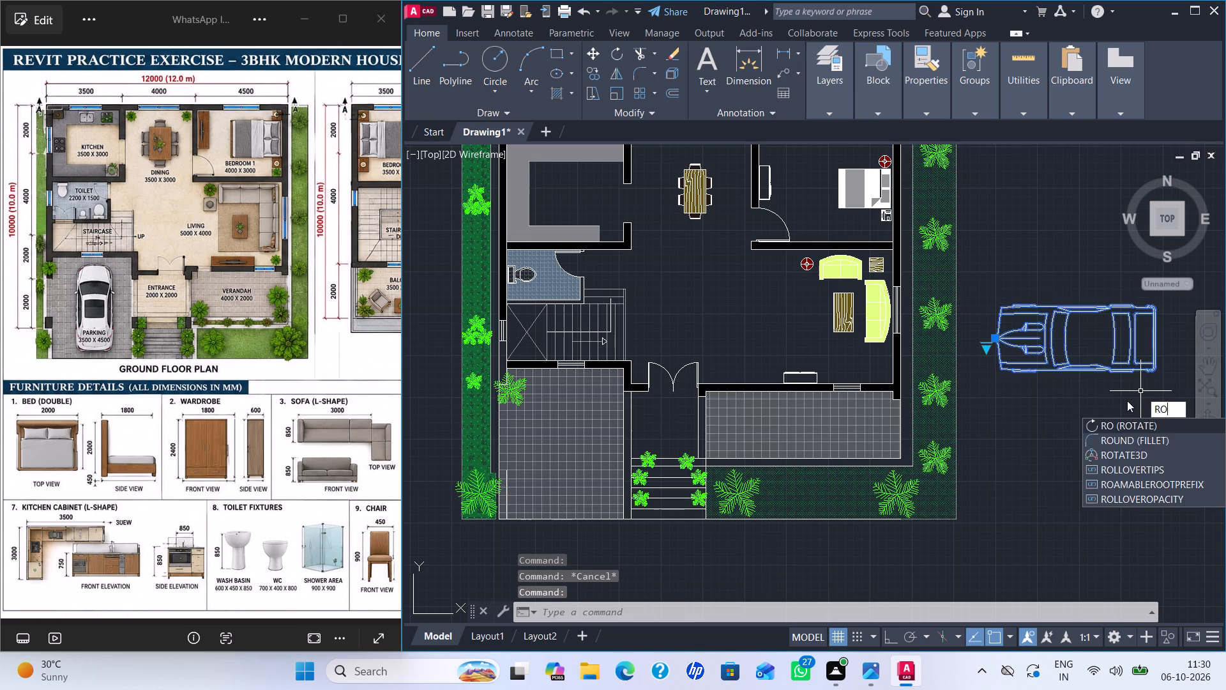
key("Return")
left_click(1154, 369)
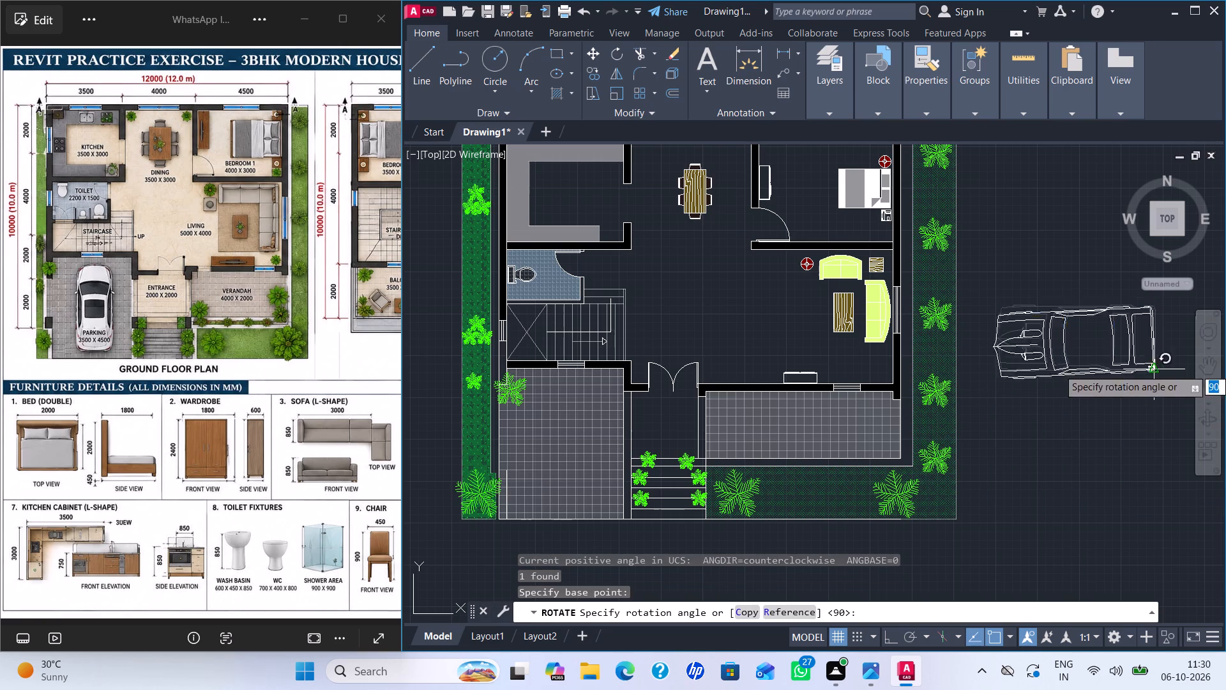
middle_click_drag(1142, 559, 995, 551)
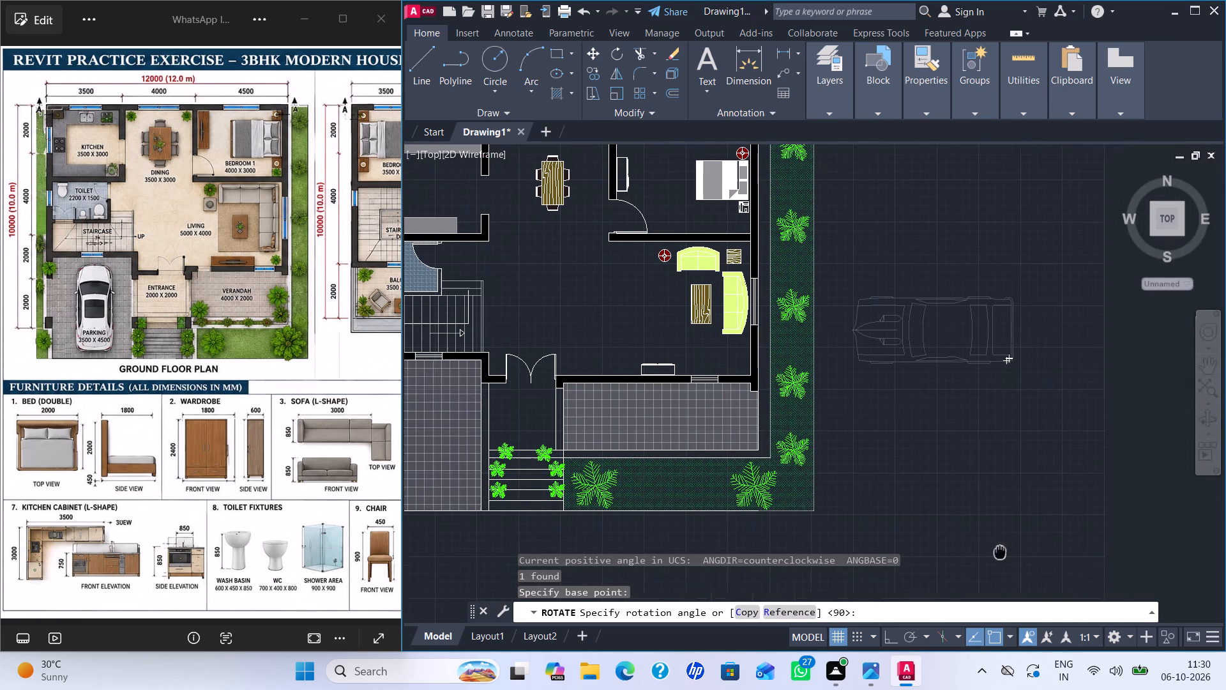
middle_click_drag(995, 551, 971, 551)
key("F8")
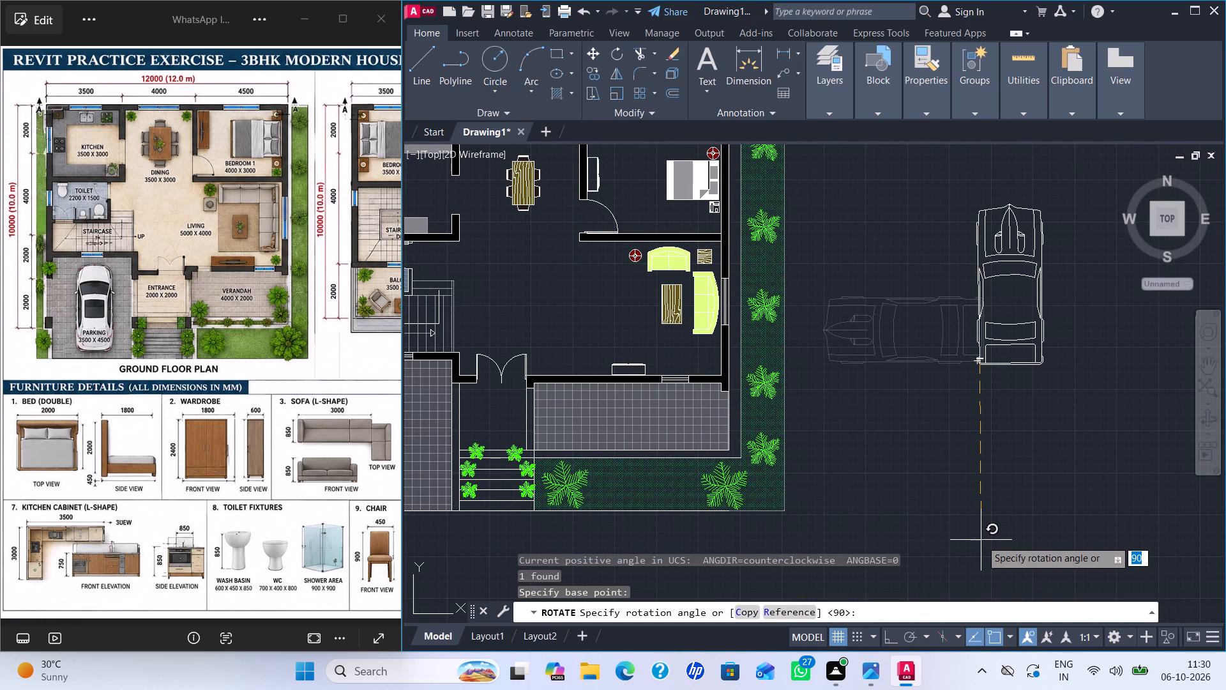
left_click(981, 540)
Scale the sports car down slightly about its front-left corner.
left_click(1027, 274)
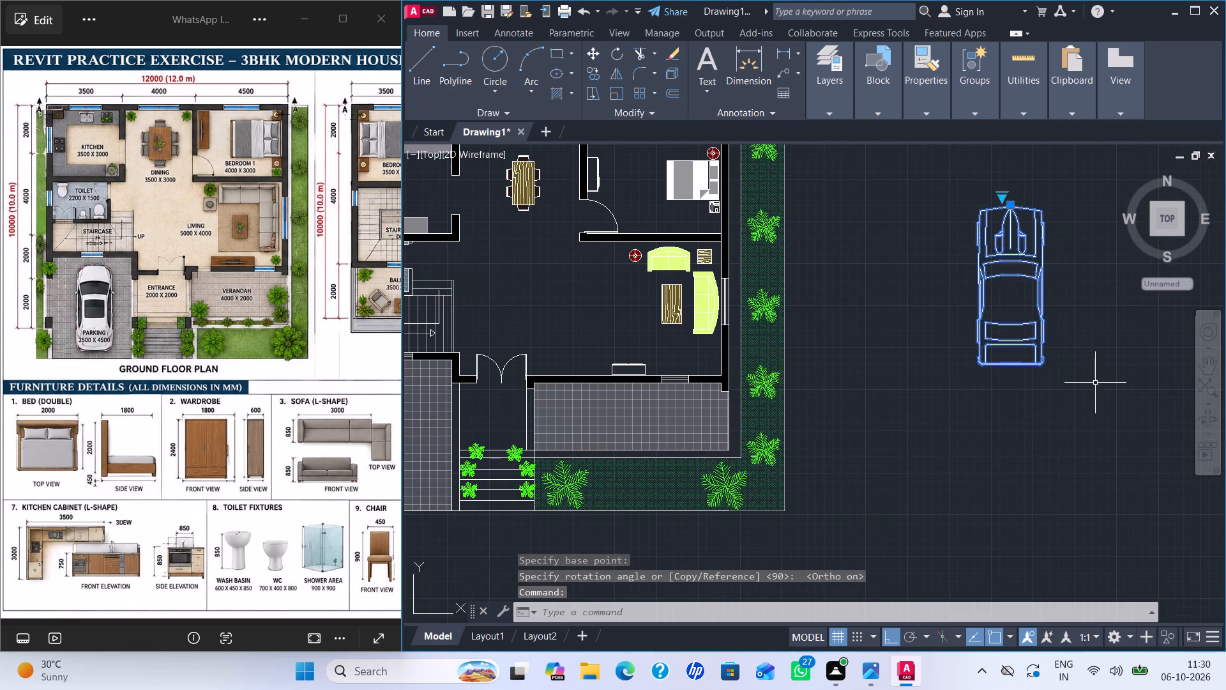
key("s")
key("c")
key("Return")
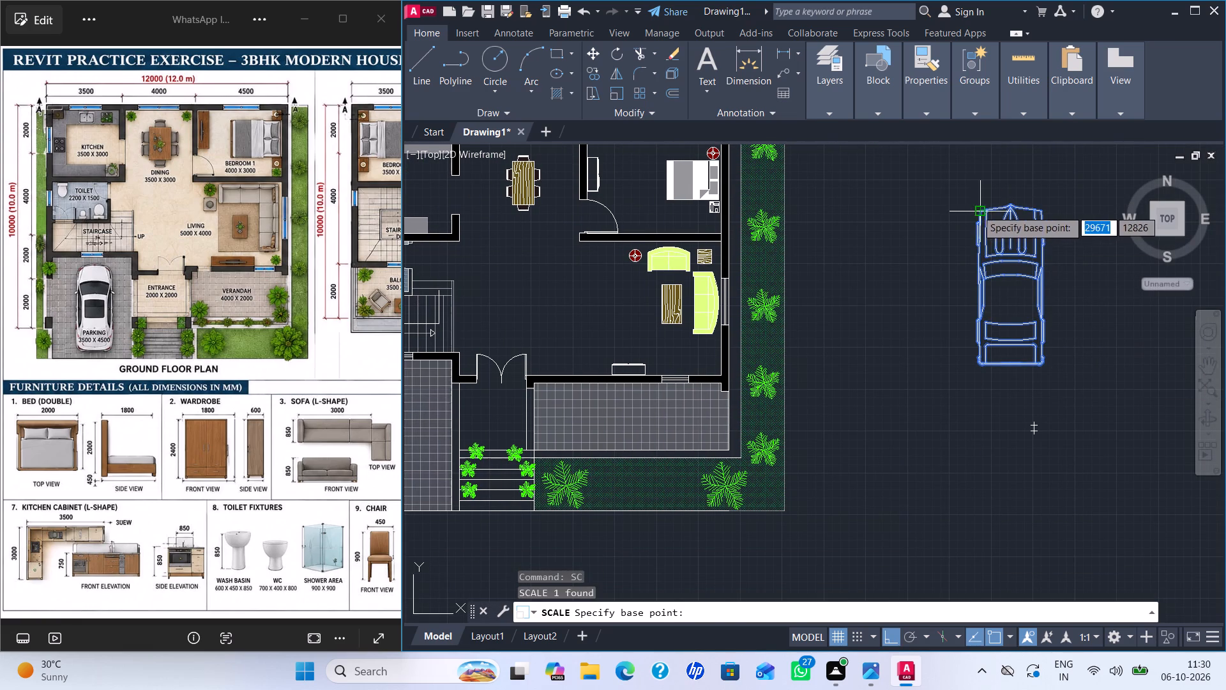
left_click(977, 210)
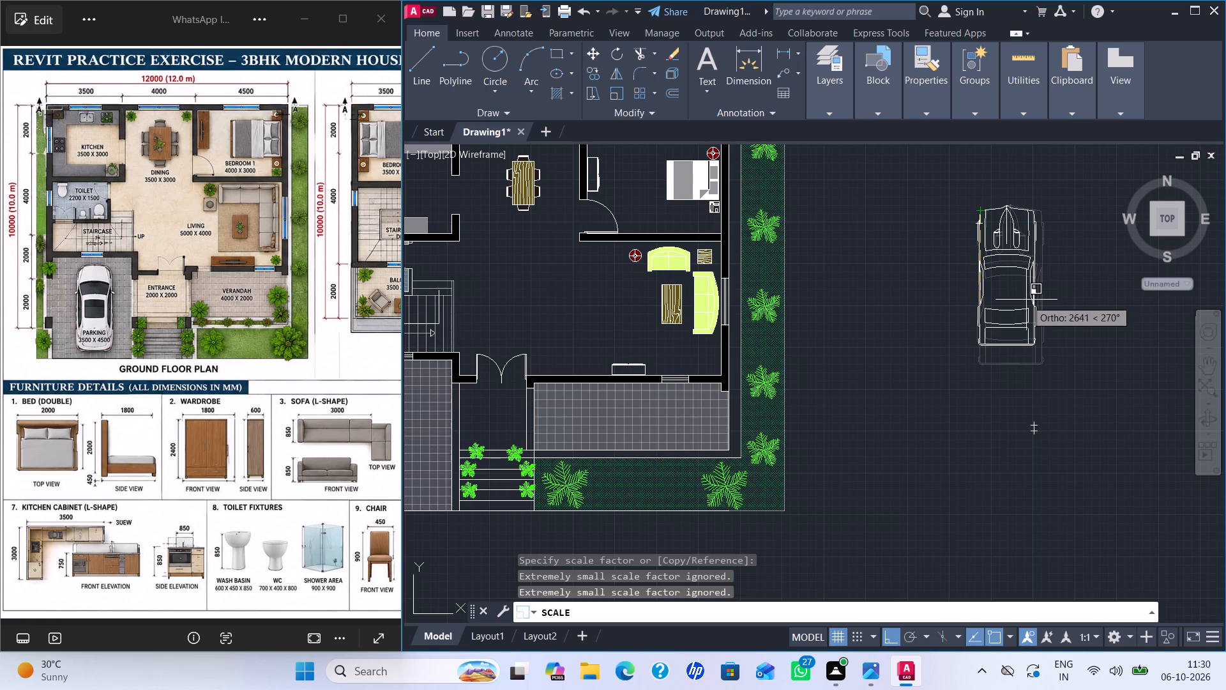
left_click(1026, 298)
Hatch the sports car's bonnet, roof and body areas with a solid fill in white 255,255,255.
key("h")
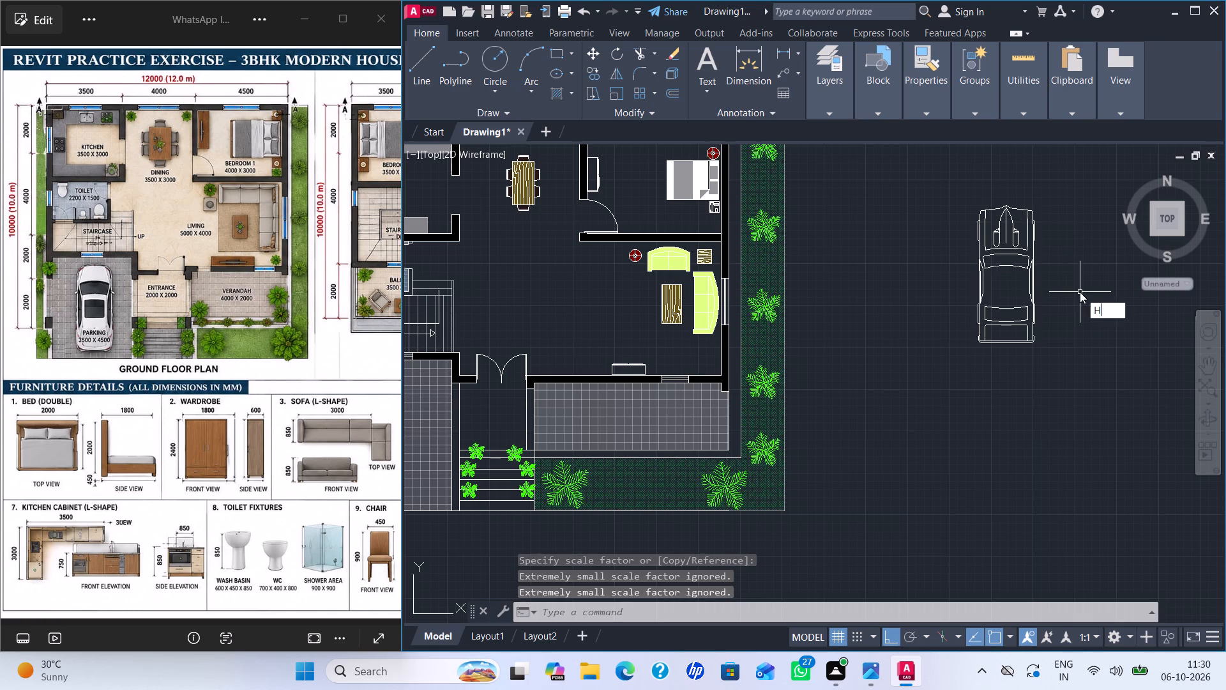
key("Return")
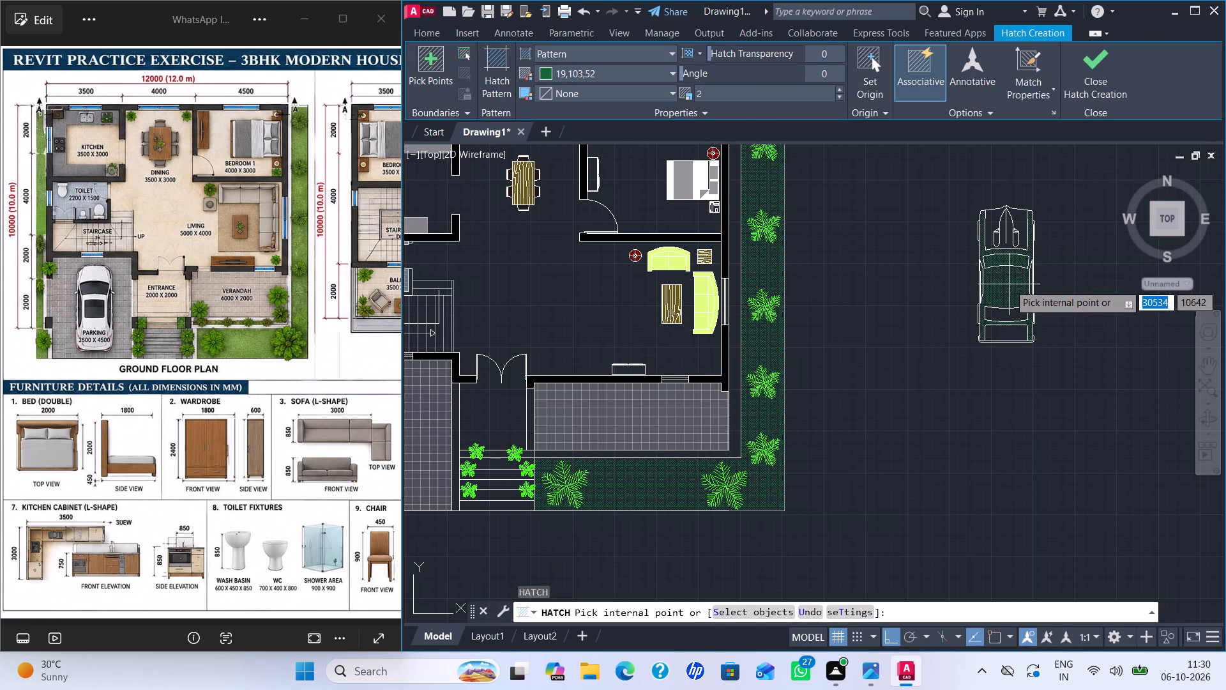
left_click(492, 59)
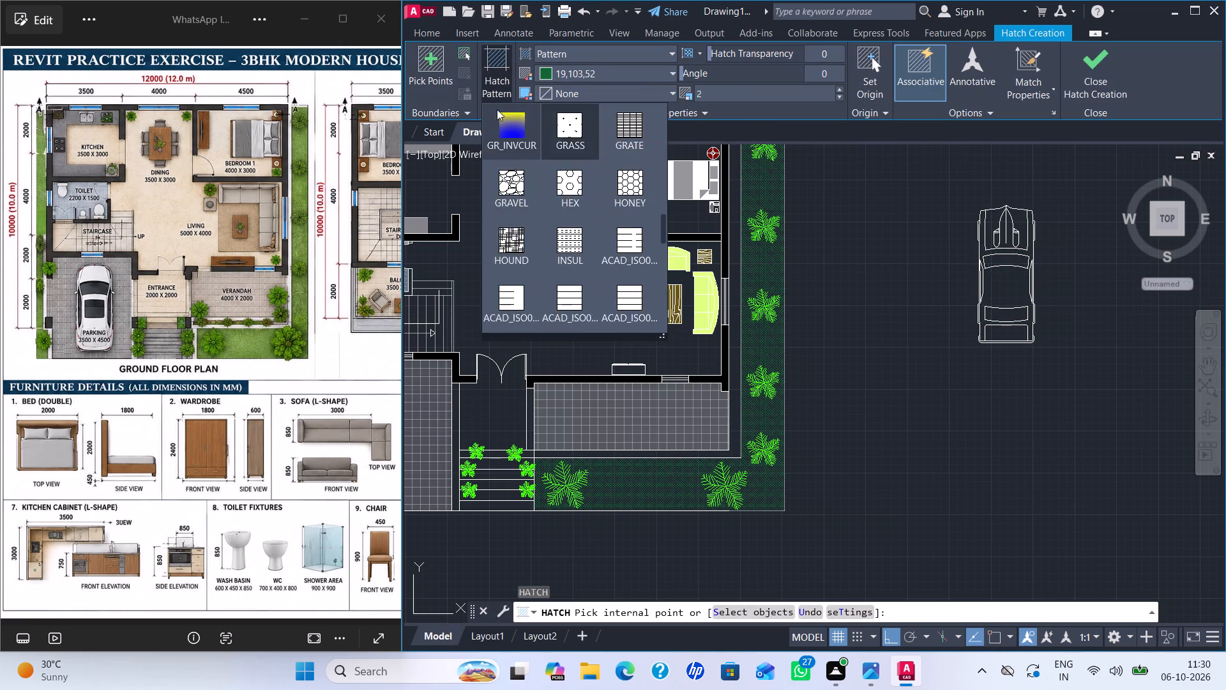
scroll(497, 111, "up", 4)
scroll(510, 131, "up", 19)
left_click(511, 130)
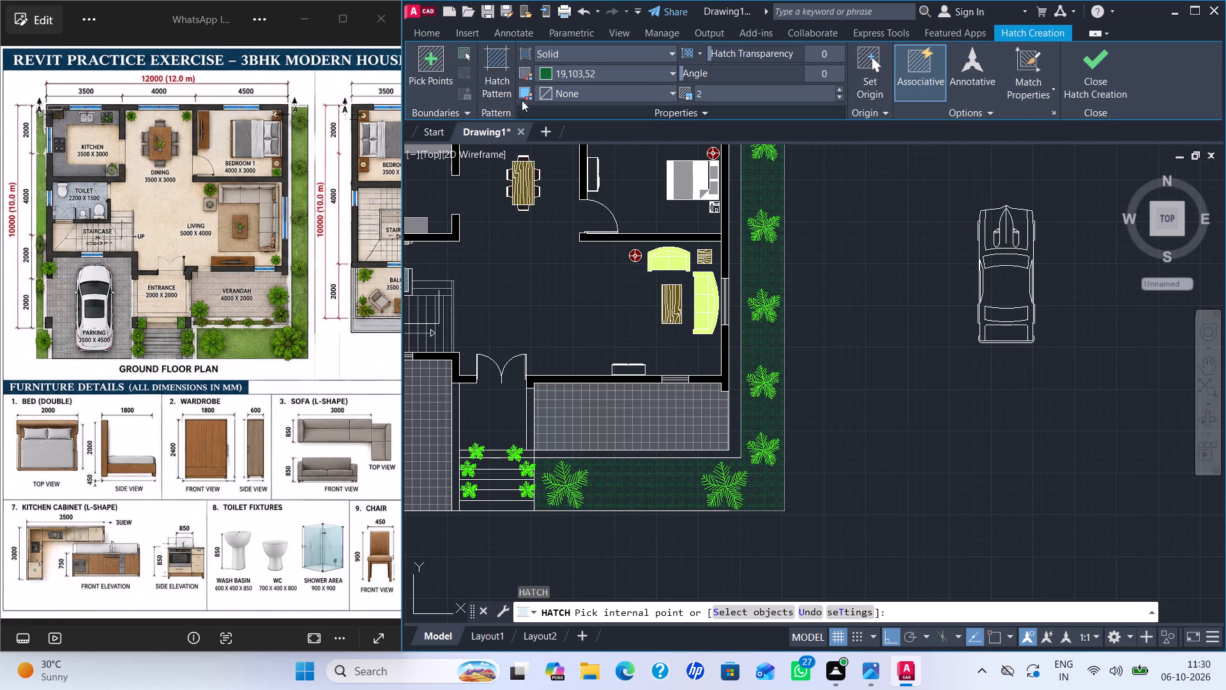
left_click(546, 72)
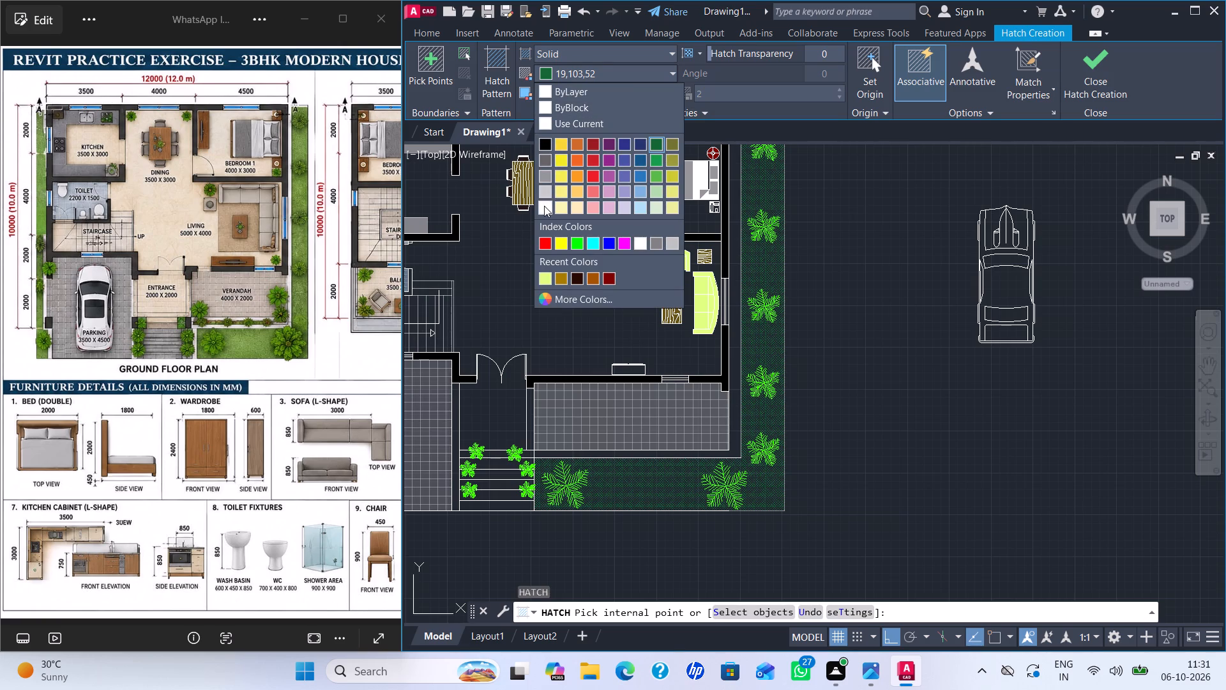
left_click(544, 206)
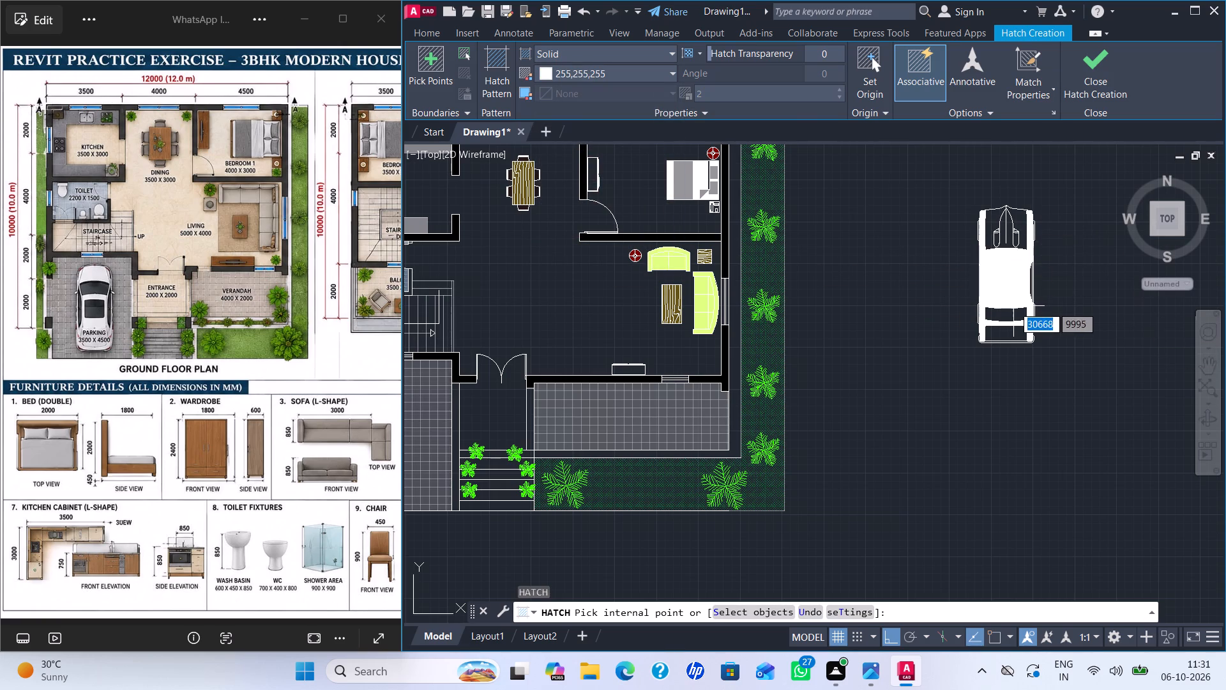
key("Escape")
key("space")
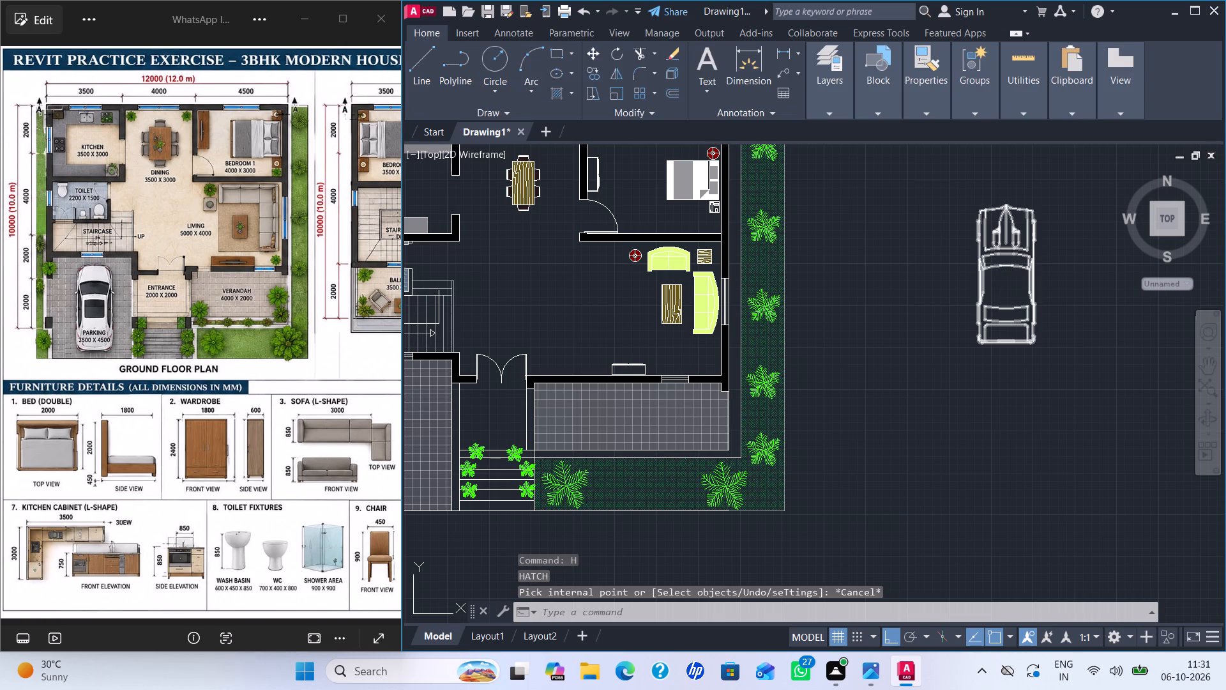
scroll(1015, 244, "up", 2)
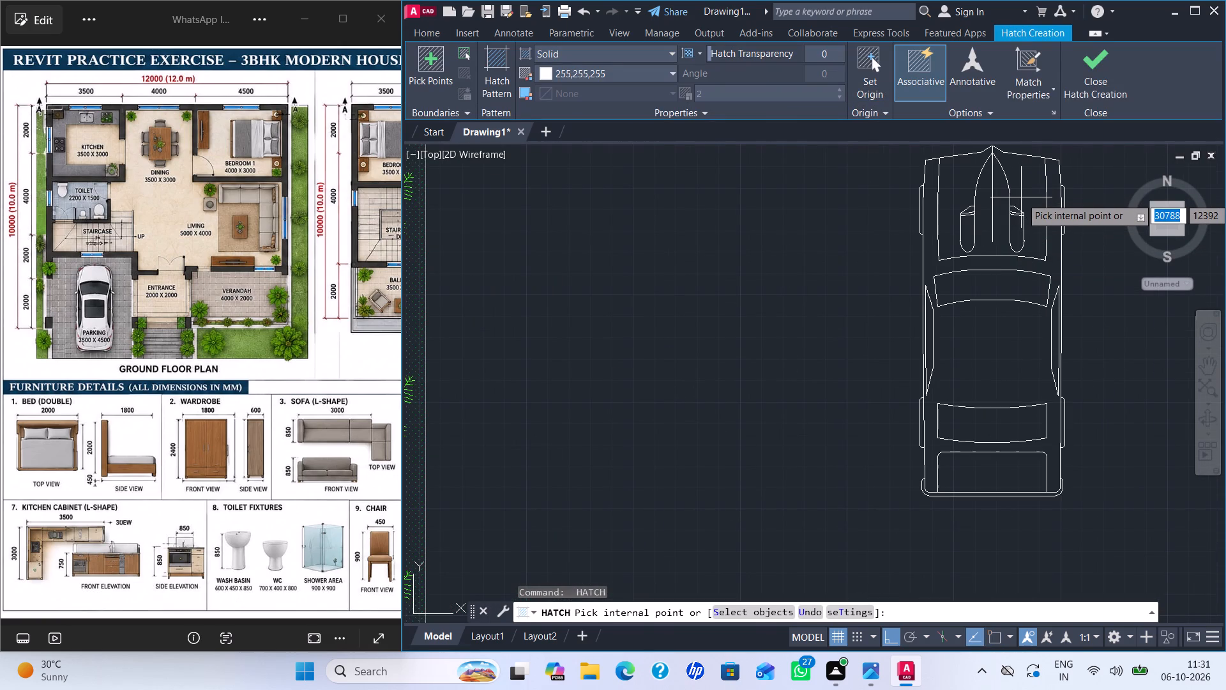
left_click(1025, 197)
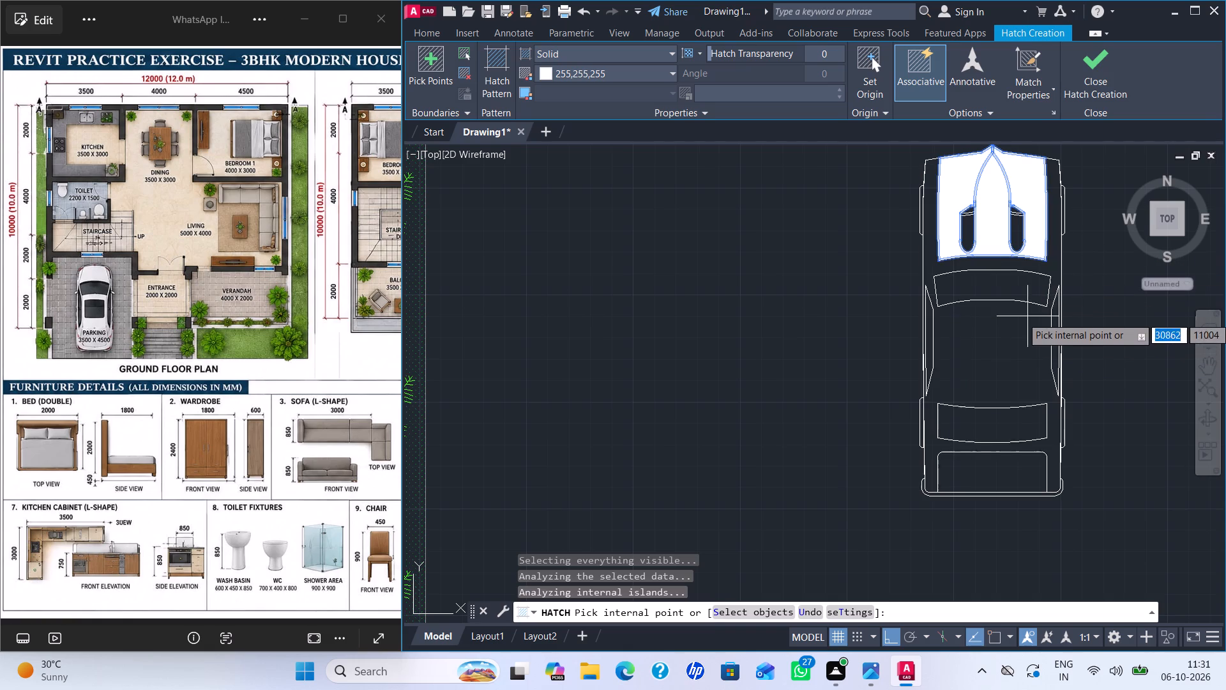
left_click(1010, 344)
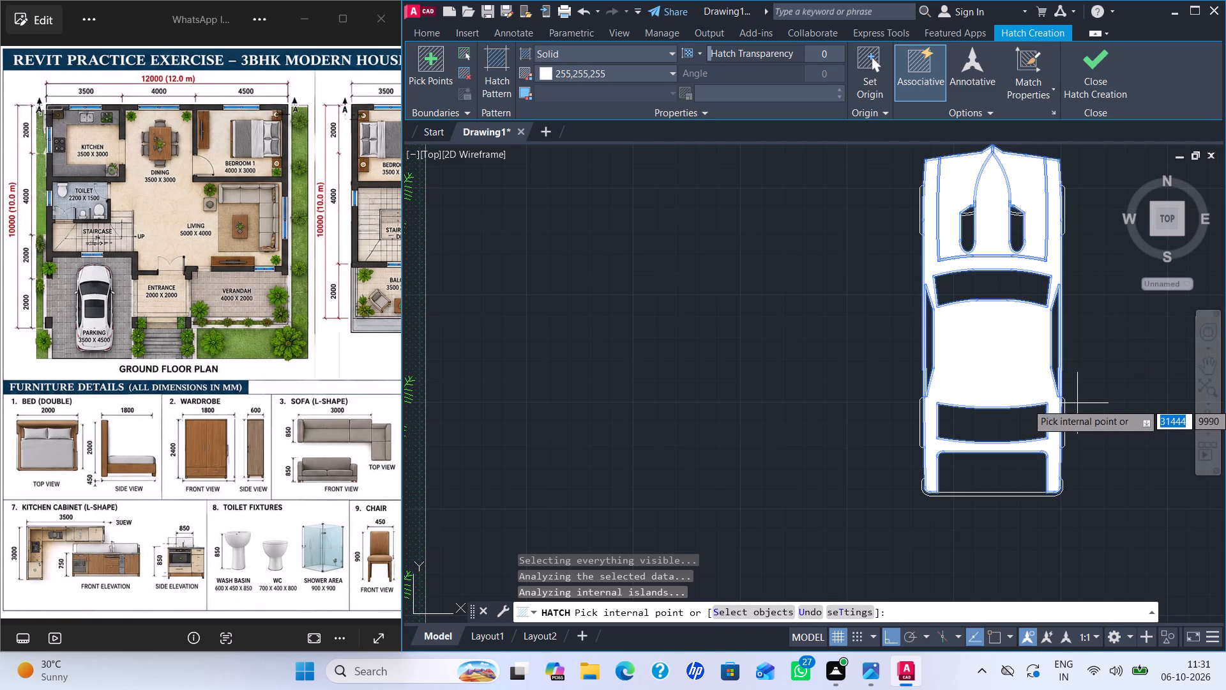
key("Return")
Hatch the car's windshield, rear window and rear deck panel with a solid fill in black 0,0,0.
scroll(1080, 400, "down", 1)
middle_click_drag(1071, 385, 1007, 393)
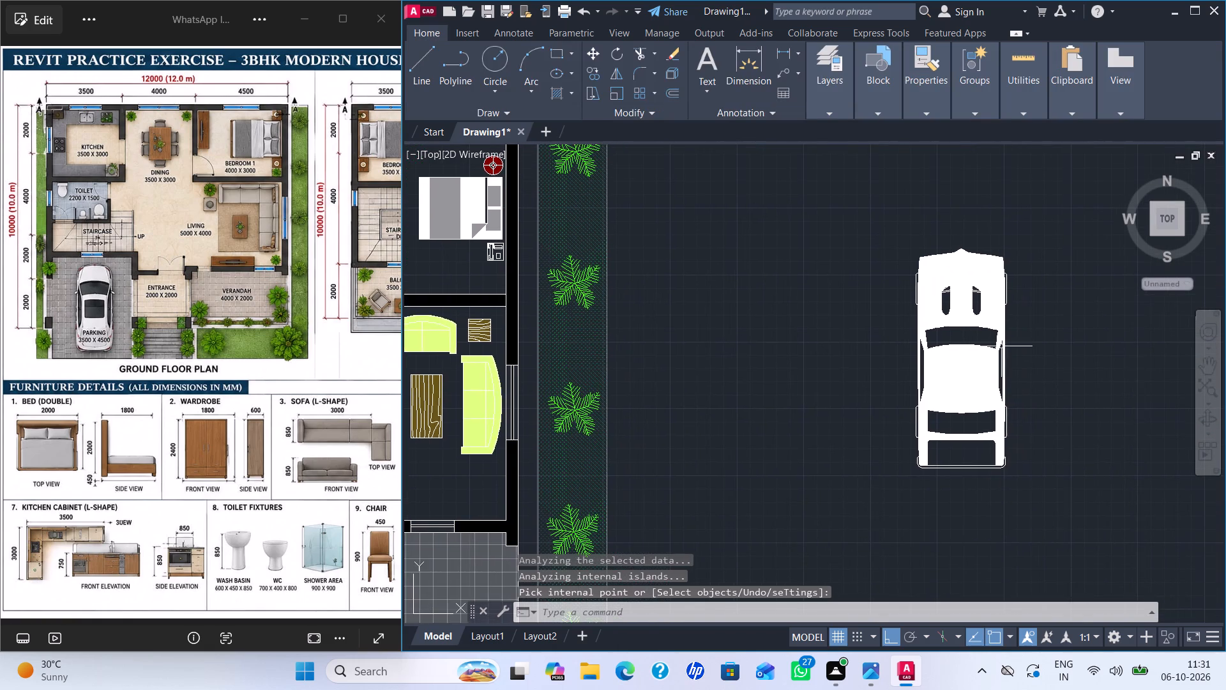
scroll(985, 302, "up", 3)
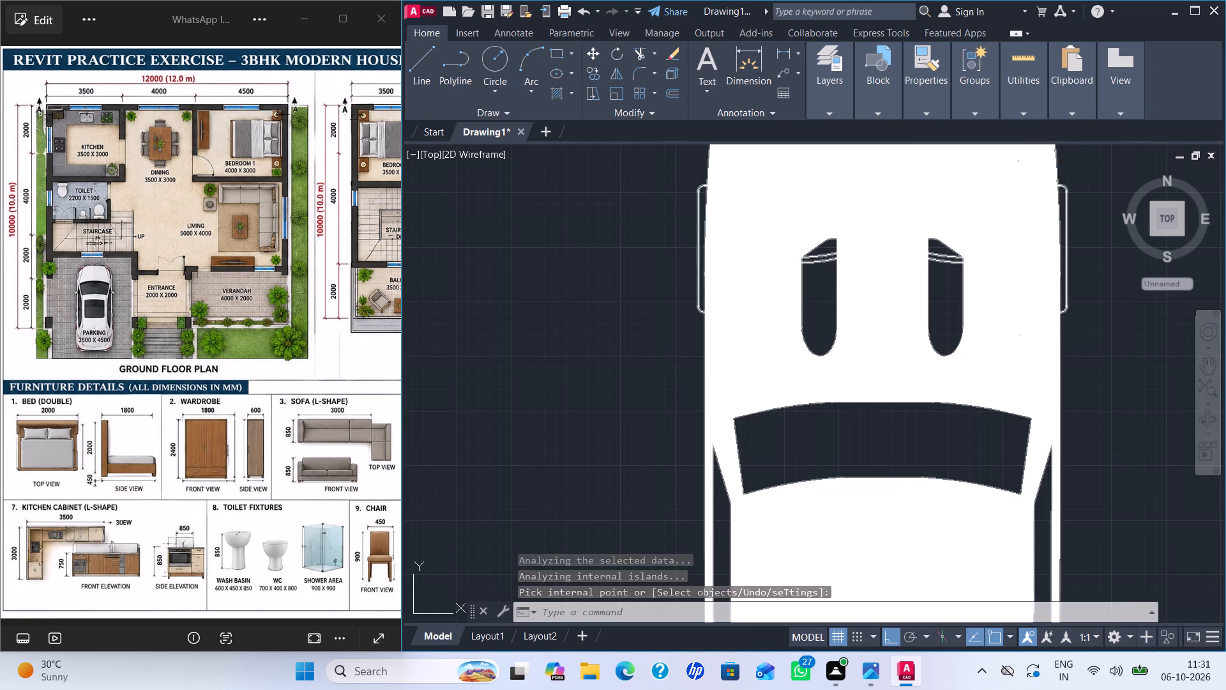
left_click(881, 254)
scroll(908, 264, "down", 2)
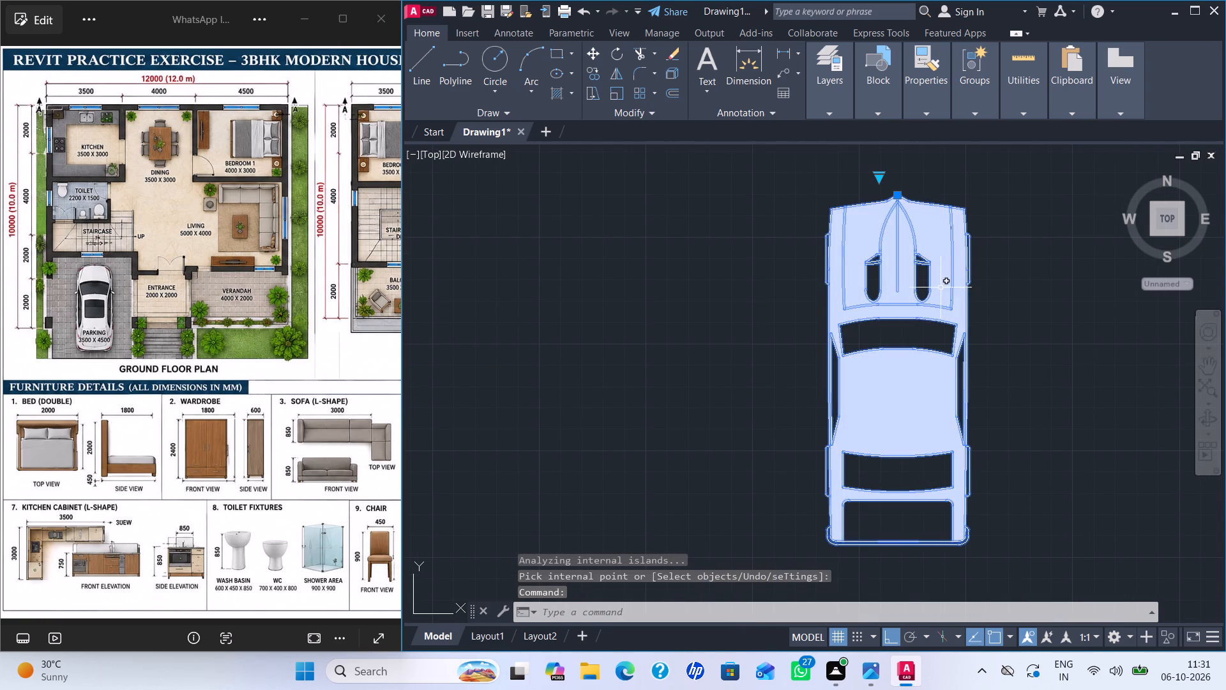
key("h")
key("Return")
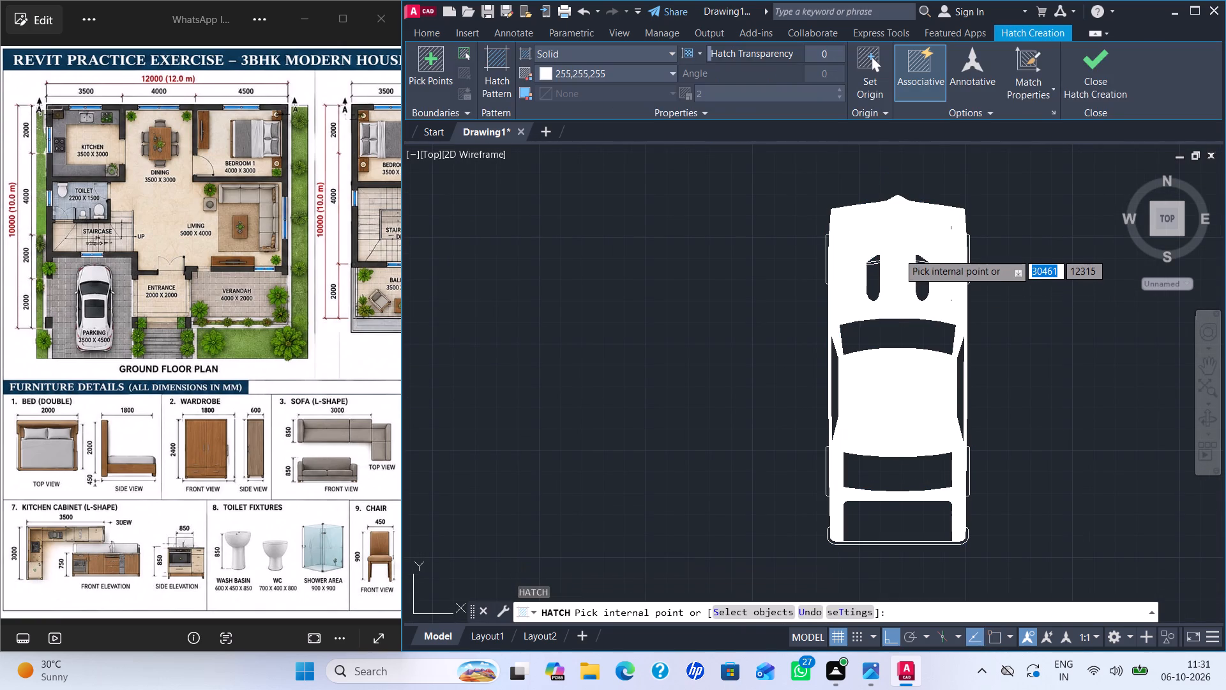
left_click(549, 72)
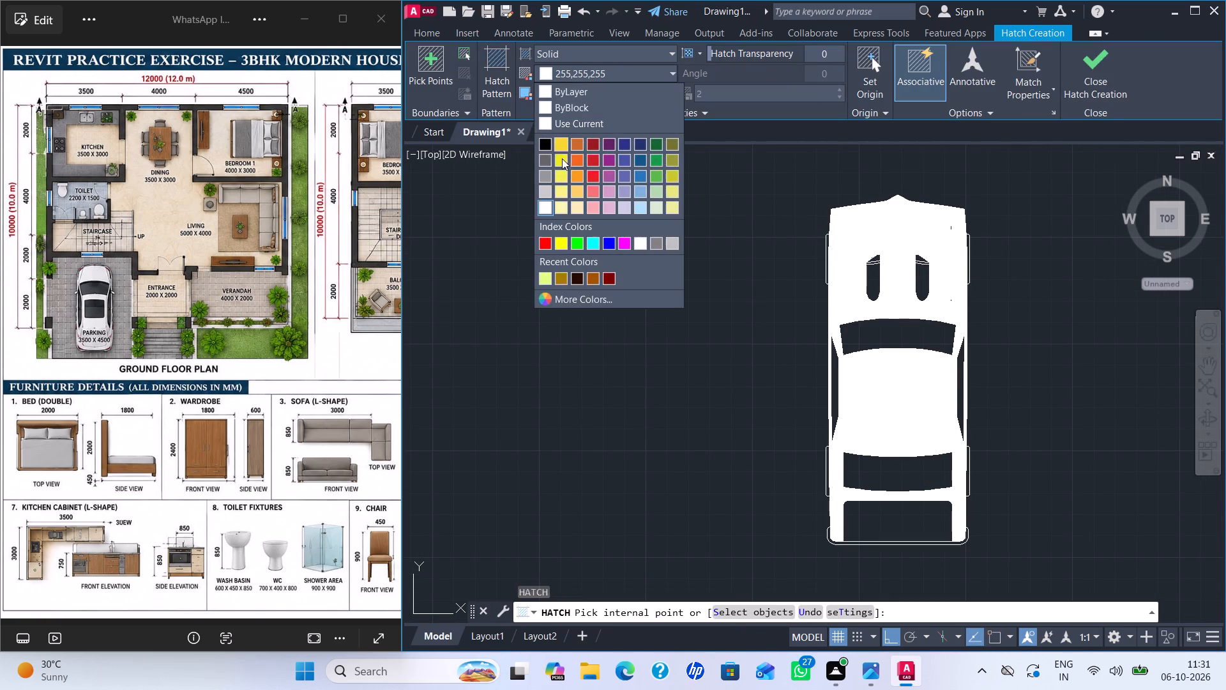
left_click(541, 142)
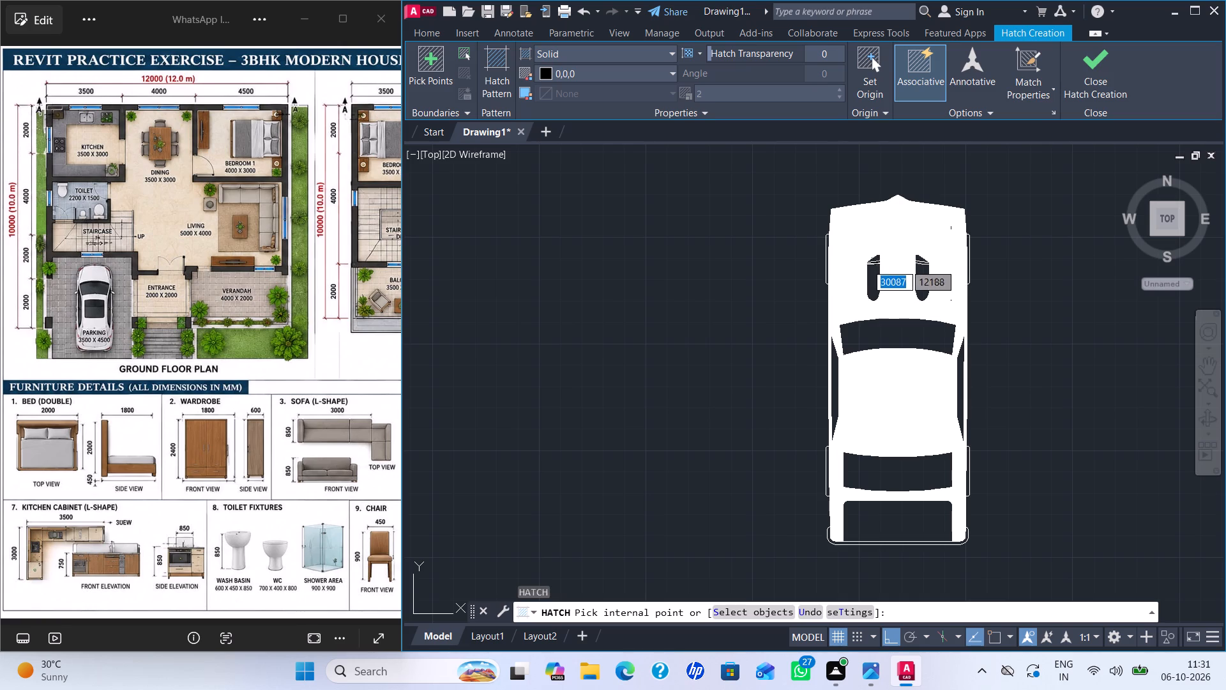
left_click(909, 332)
left_click(891, 477)
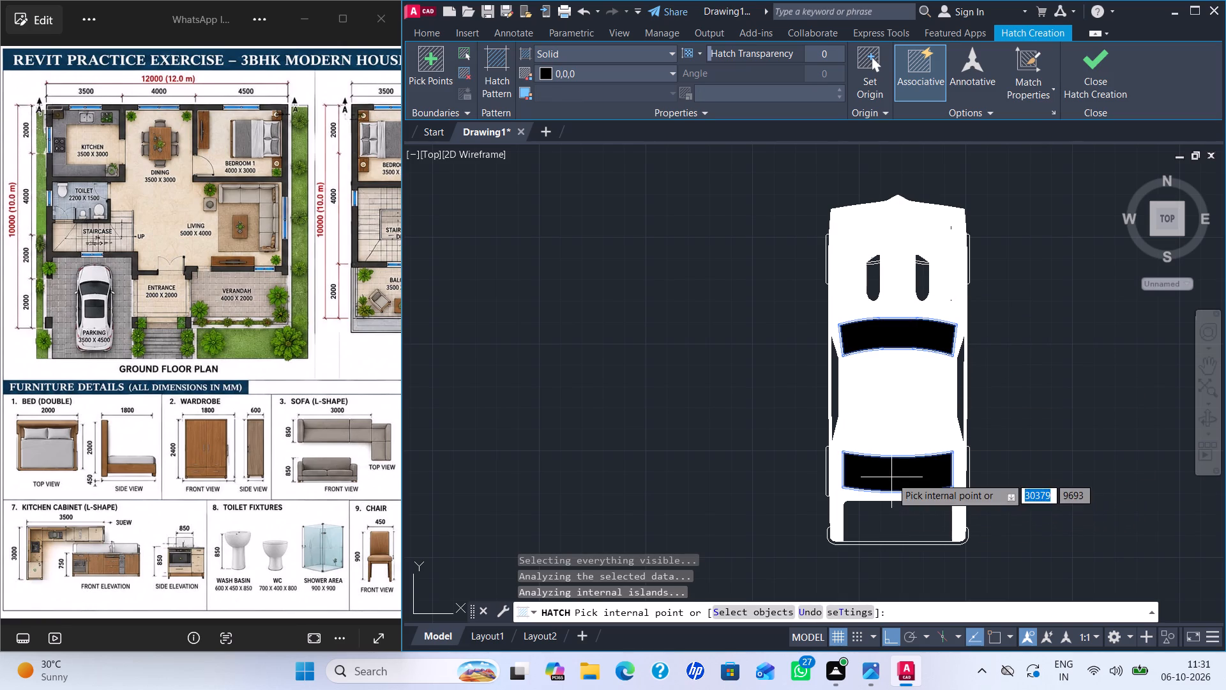
left_click(897, 524)
key("Return")
scroll(1102, 528, "down", 1)
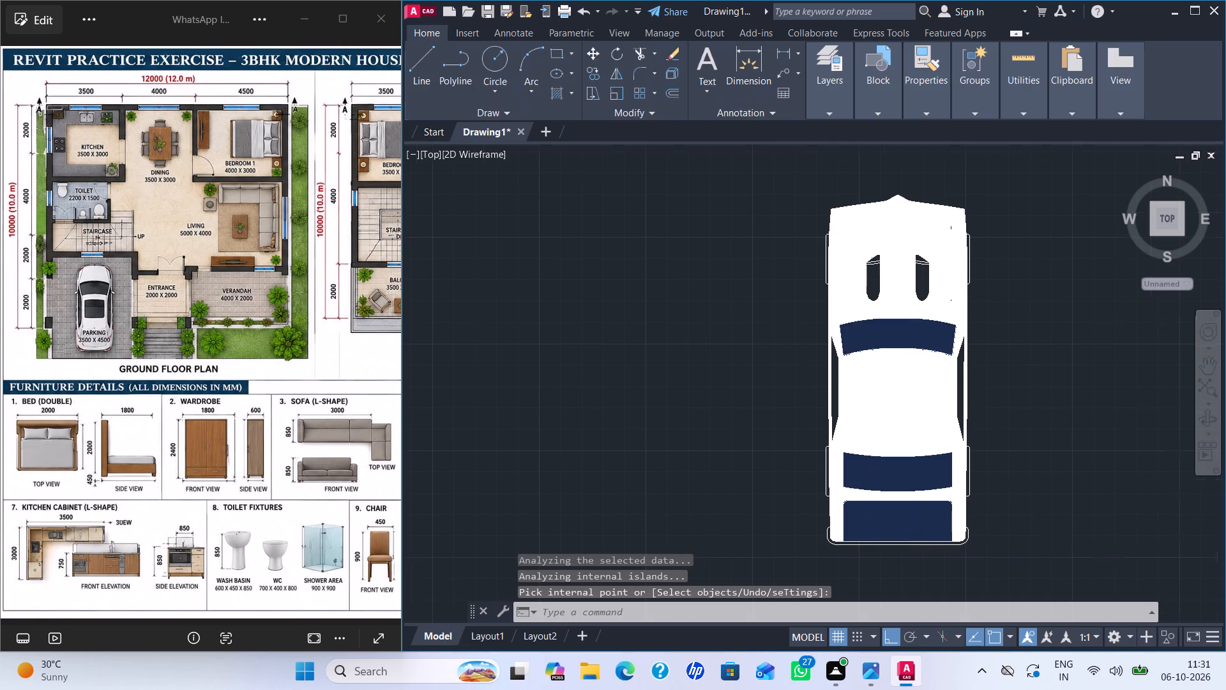
scroll(1091, 483, "down", 2)
scroll(1108, 473, "up", 1)
key("Escape")
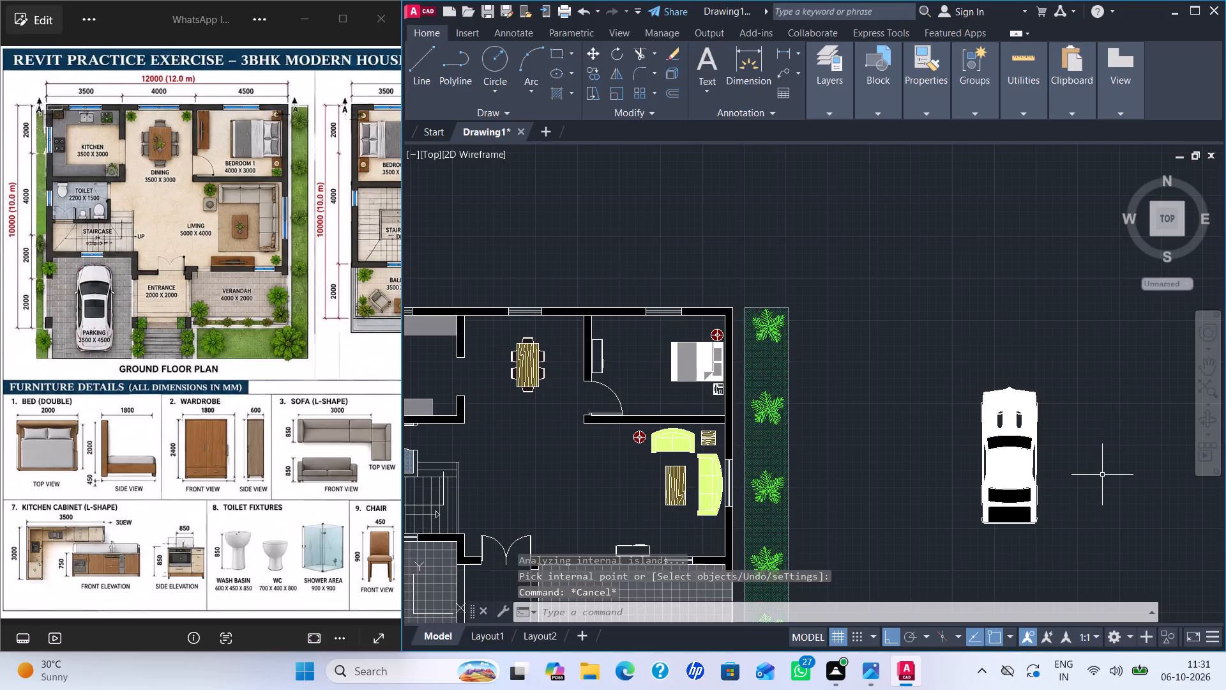
Move the car together with its hatches into the middle of the tiled parking area, with Ortho off.
scroll(1102, 475, "down", 1)
key("Escape")
middle_click_drag(1099, 457, 1094, 339)
left_click_drag(1116, 440, 1113, 434)
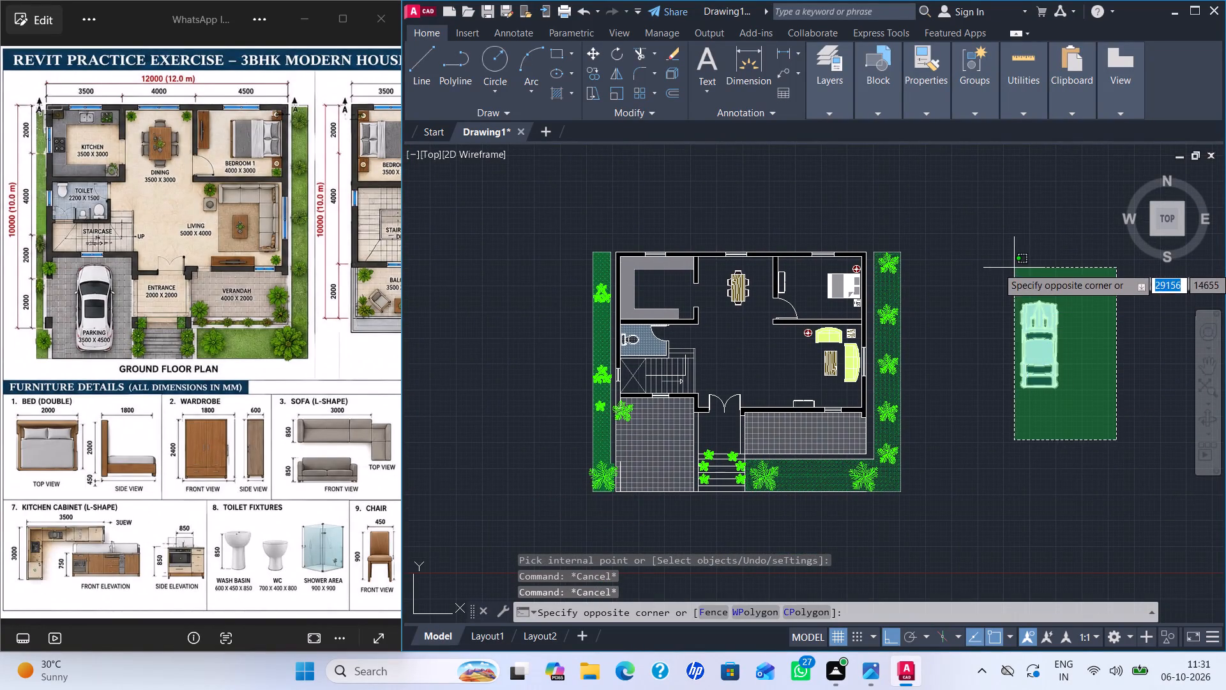
left_click(995, 261)
key("m")
key("Return")
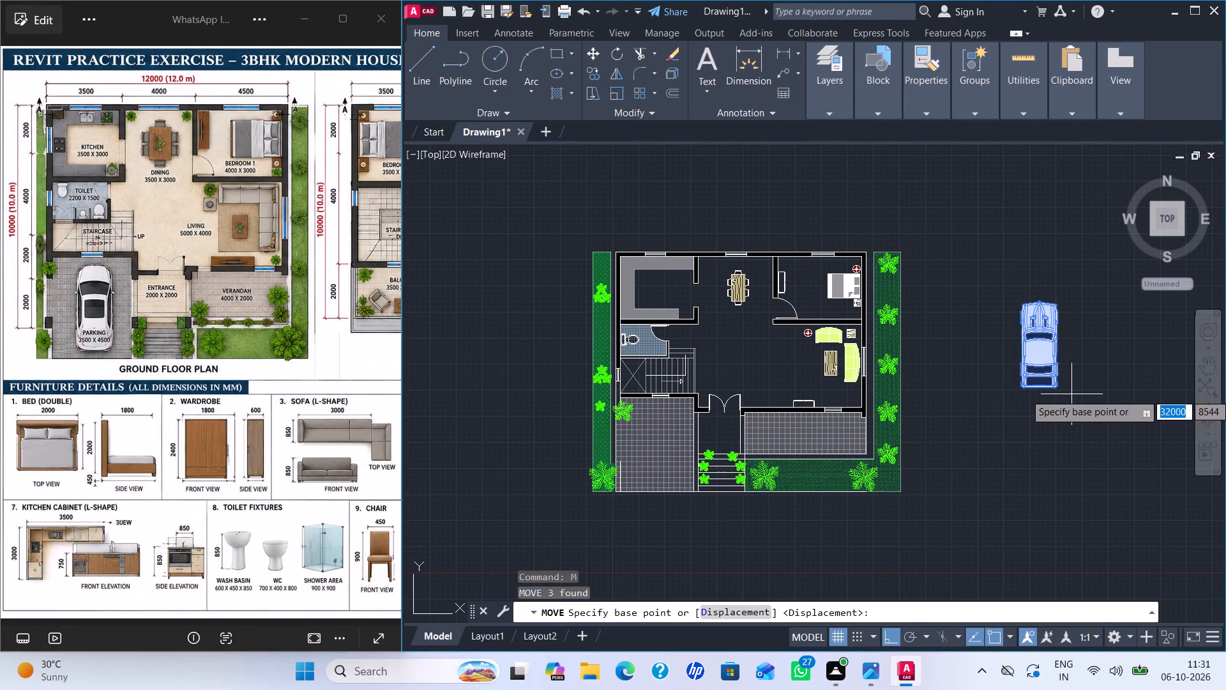
left_click(1057, 383)
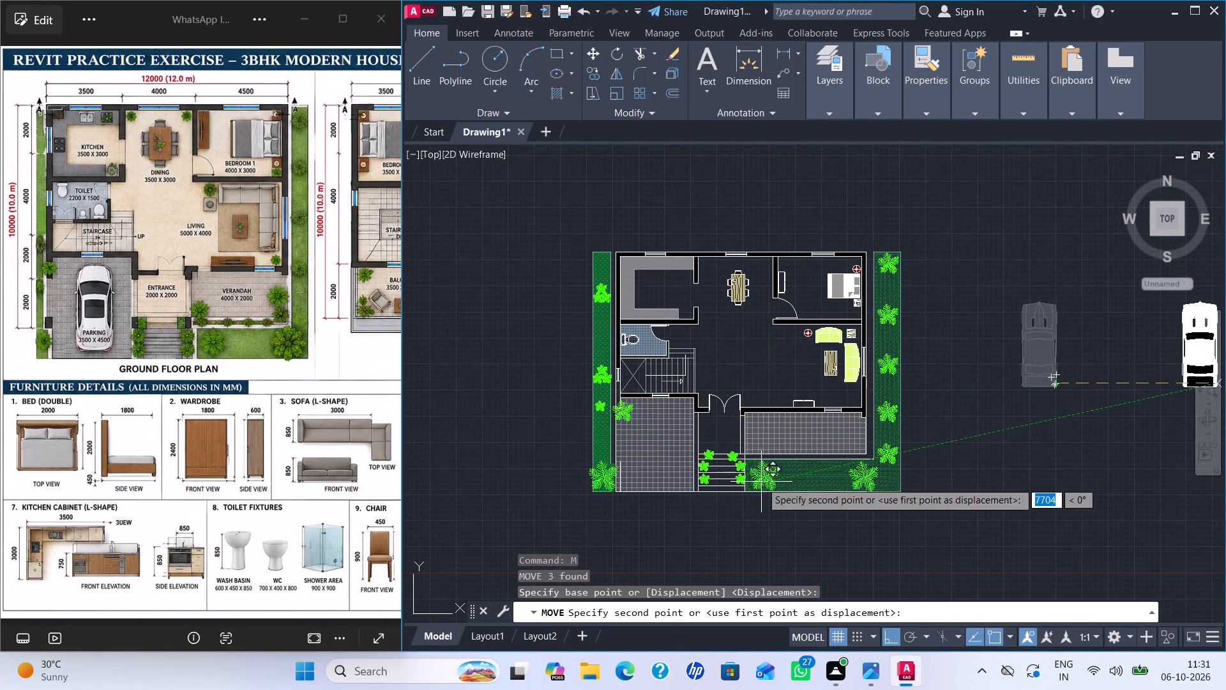
key("F8")
scroll(676, 485, "up", 2)
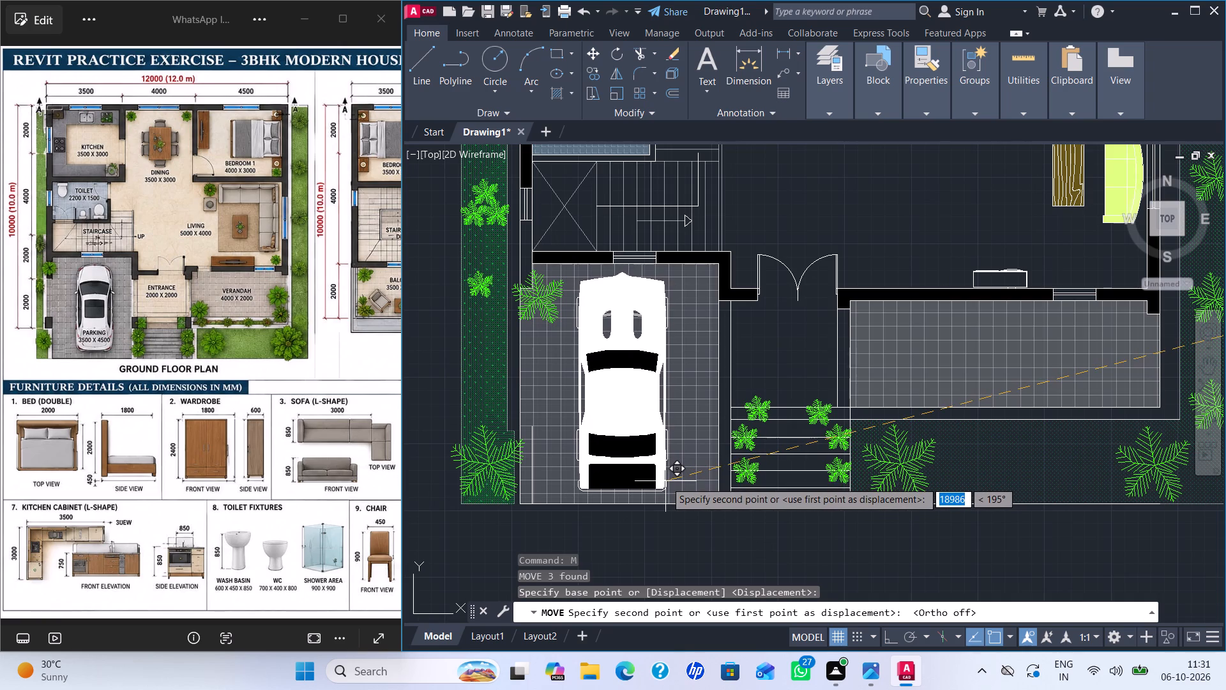
left_click(665, 481)
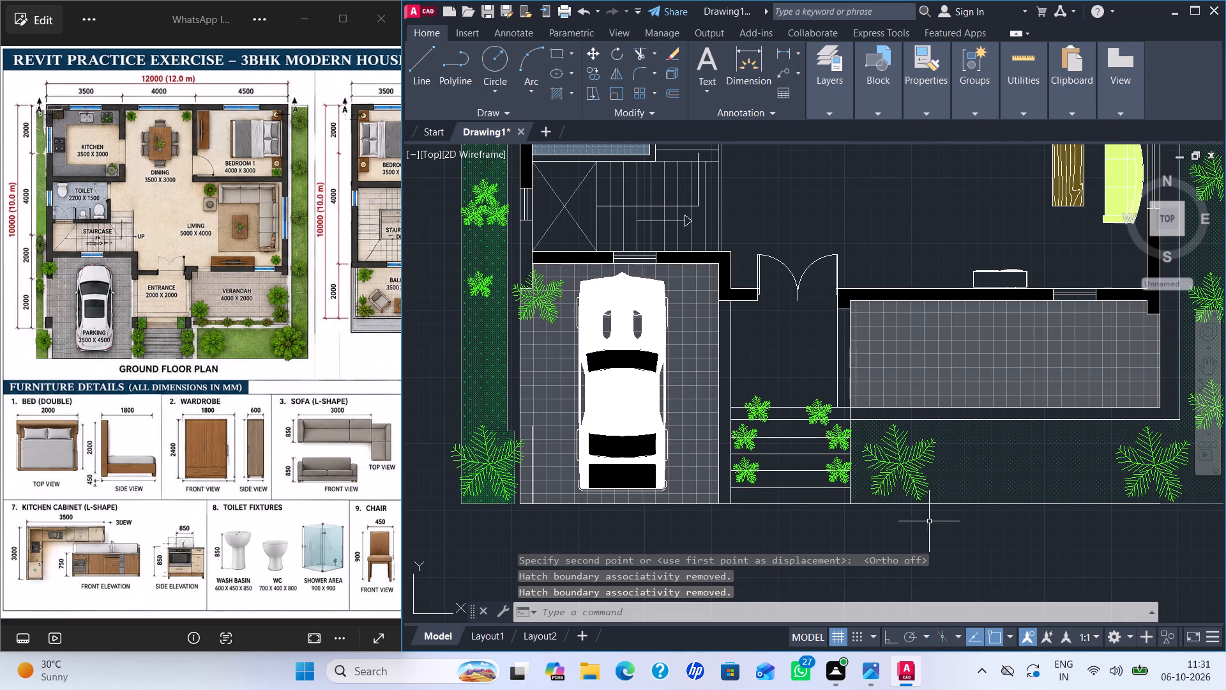
key("Escape")
key("Escape")
scroll(978, 525, "down", 2)
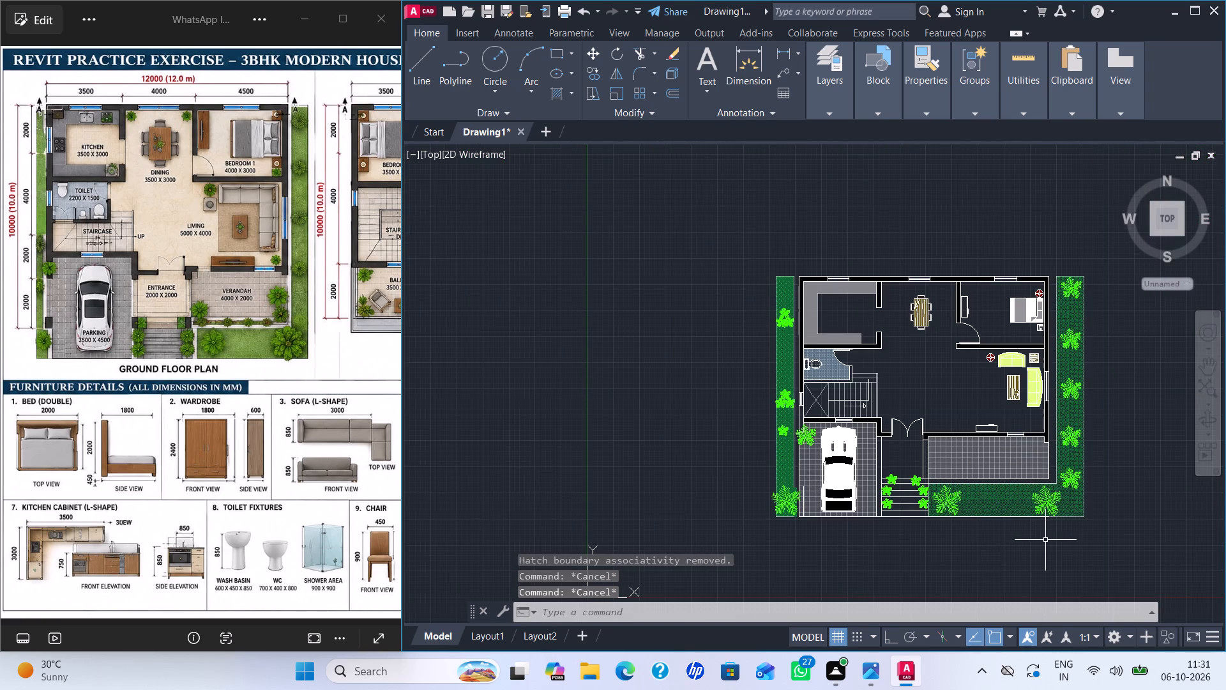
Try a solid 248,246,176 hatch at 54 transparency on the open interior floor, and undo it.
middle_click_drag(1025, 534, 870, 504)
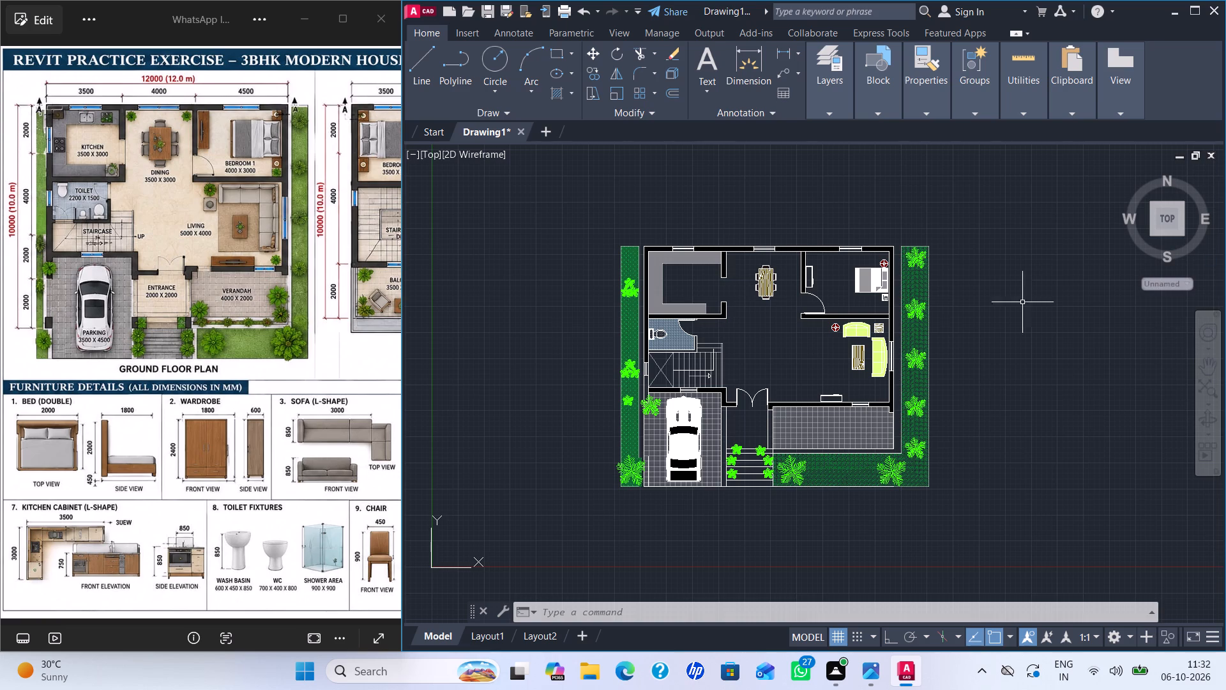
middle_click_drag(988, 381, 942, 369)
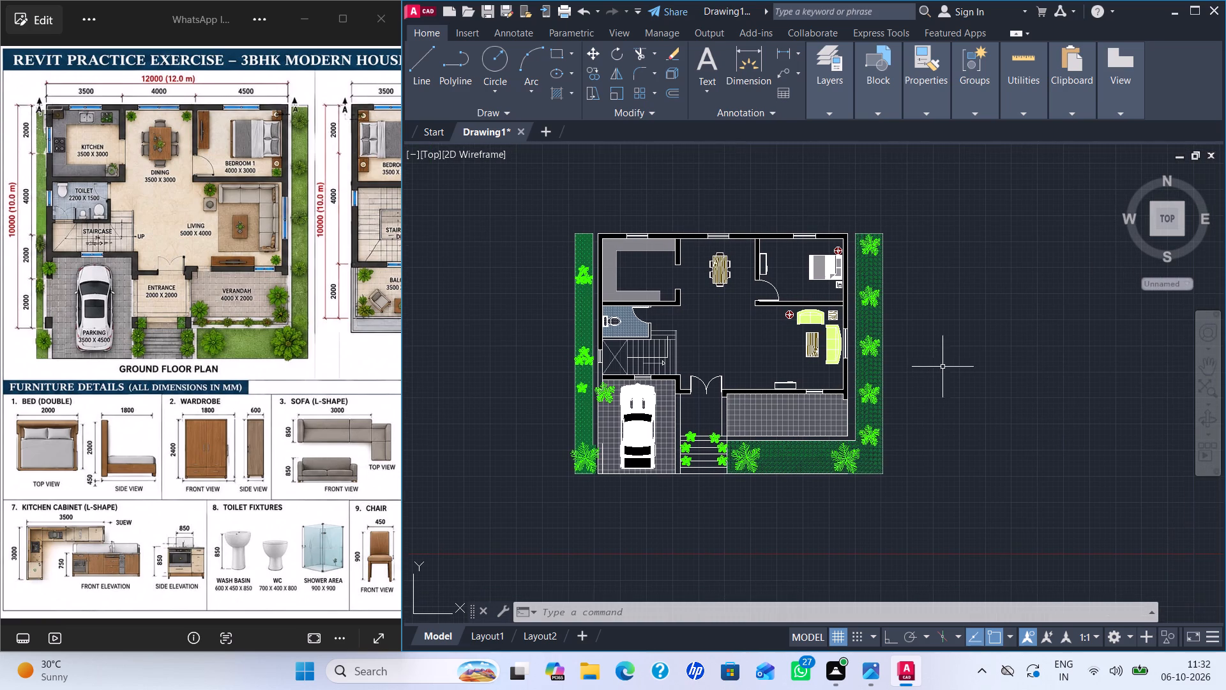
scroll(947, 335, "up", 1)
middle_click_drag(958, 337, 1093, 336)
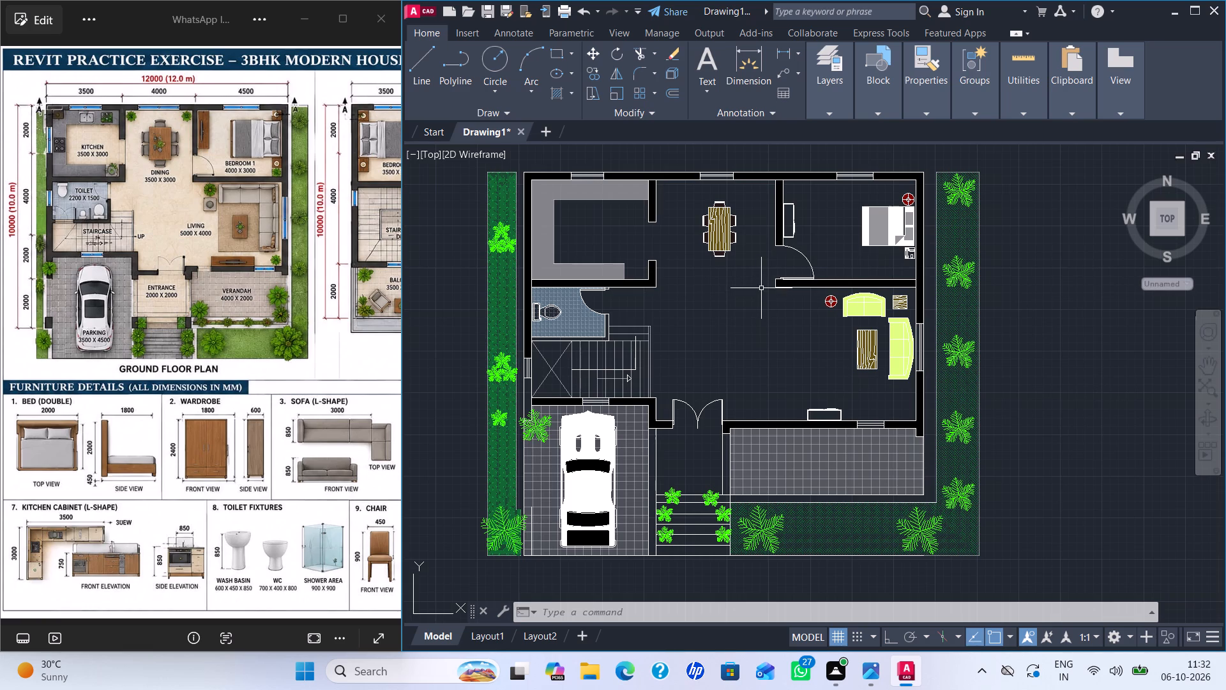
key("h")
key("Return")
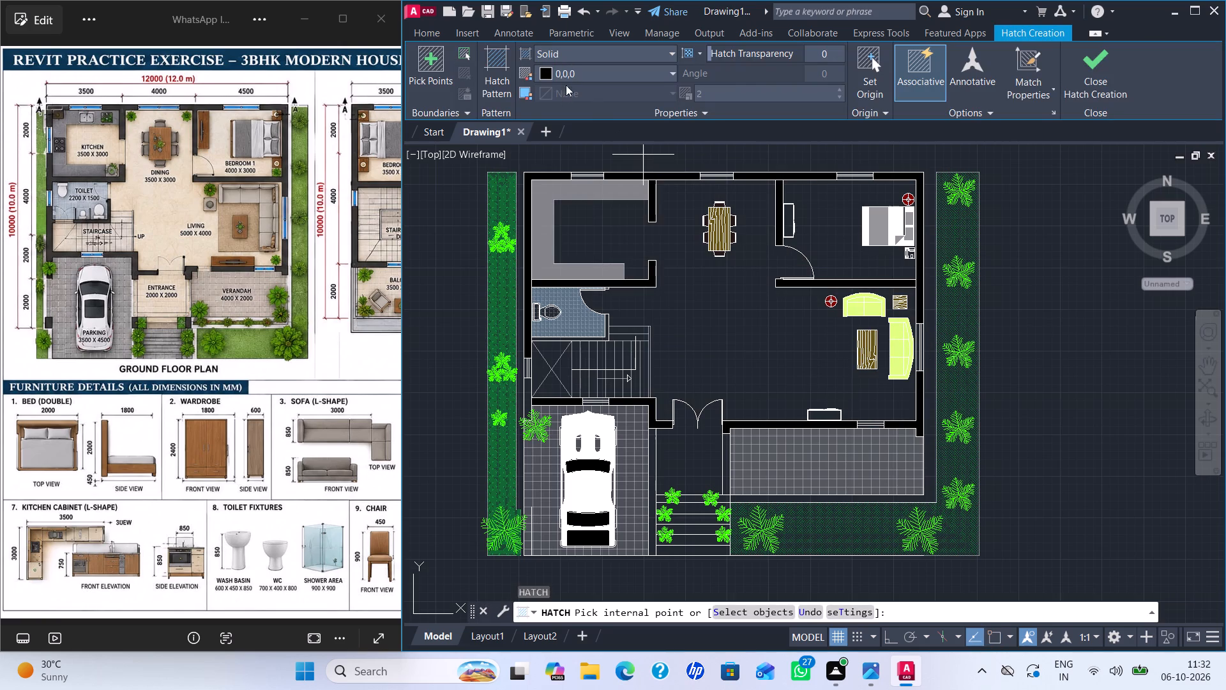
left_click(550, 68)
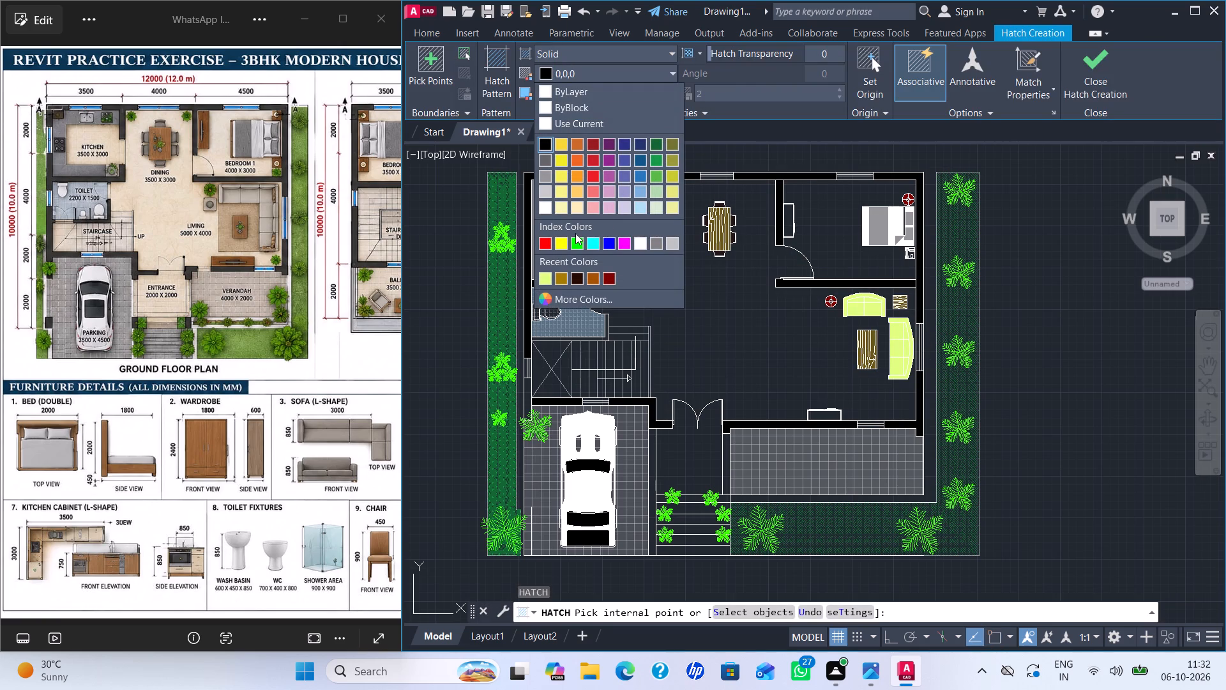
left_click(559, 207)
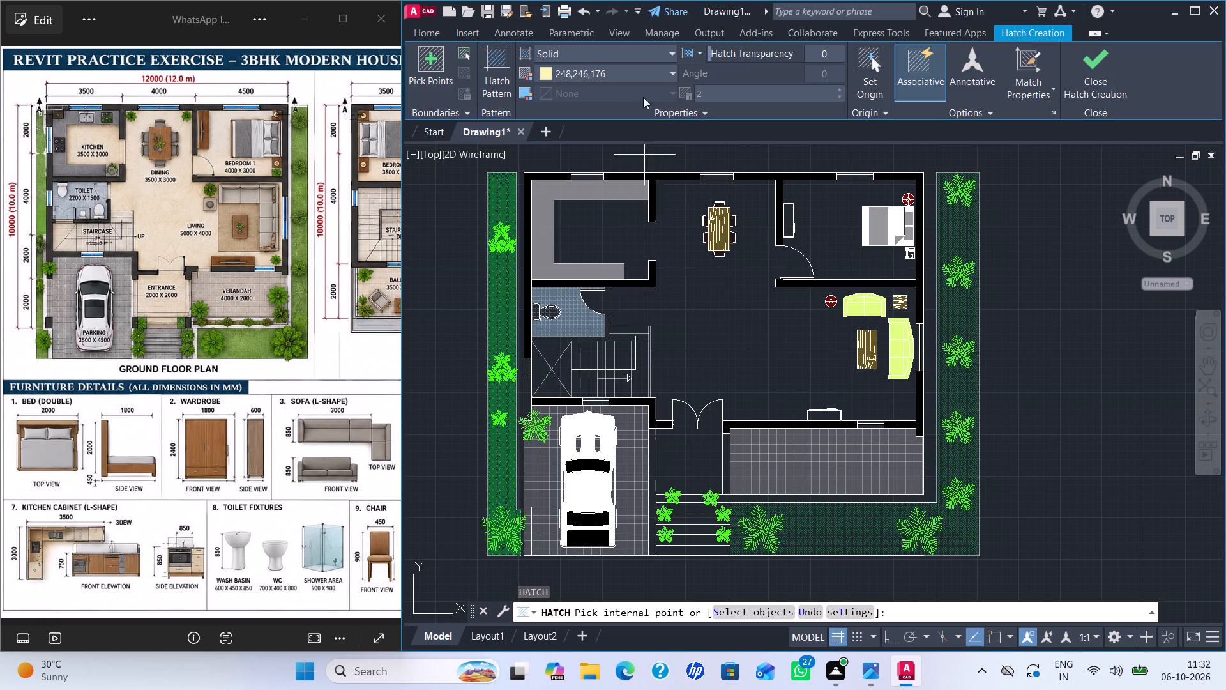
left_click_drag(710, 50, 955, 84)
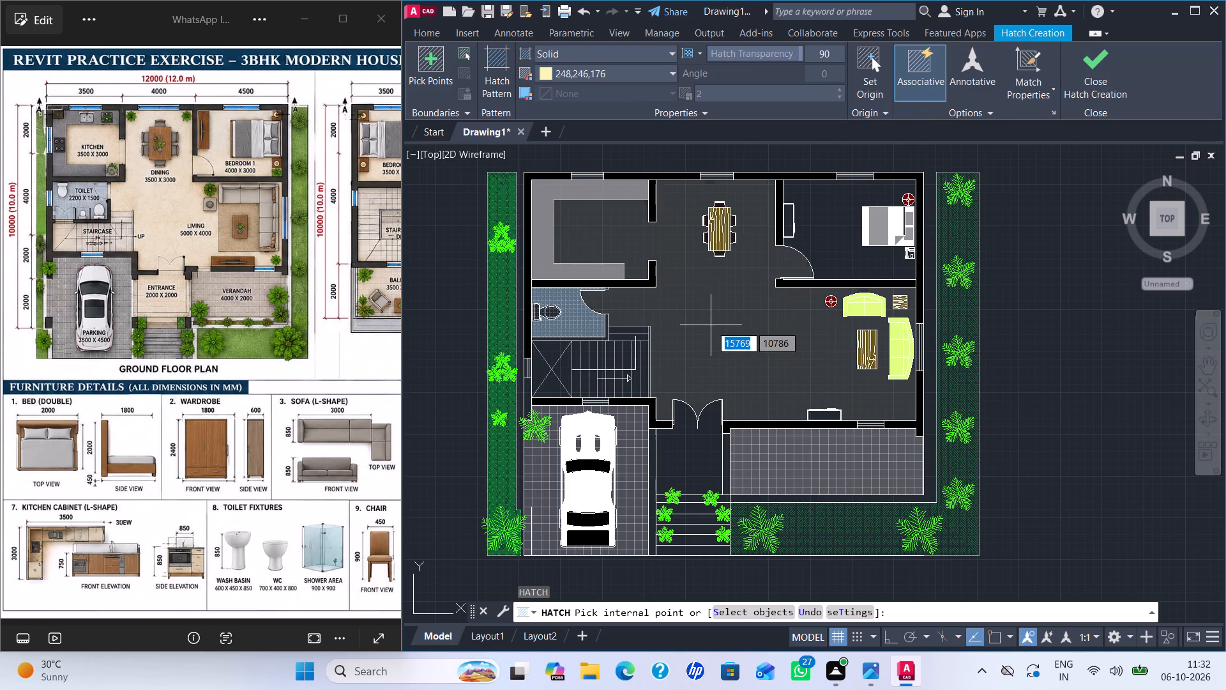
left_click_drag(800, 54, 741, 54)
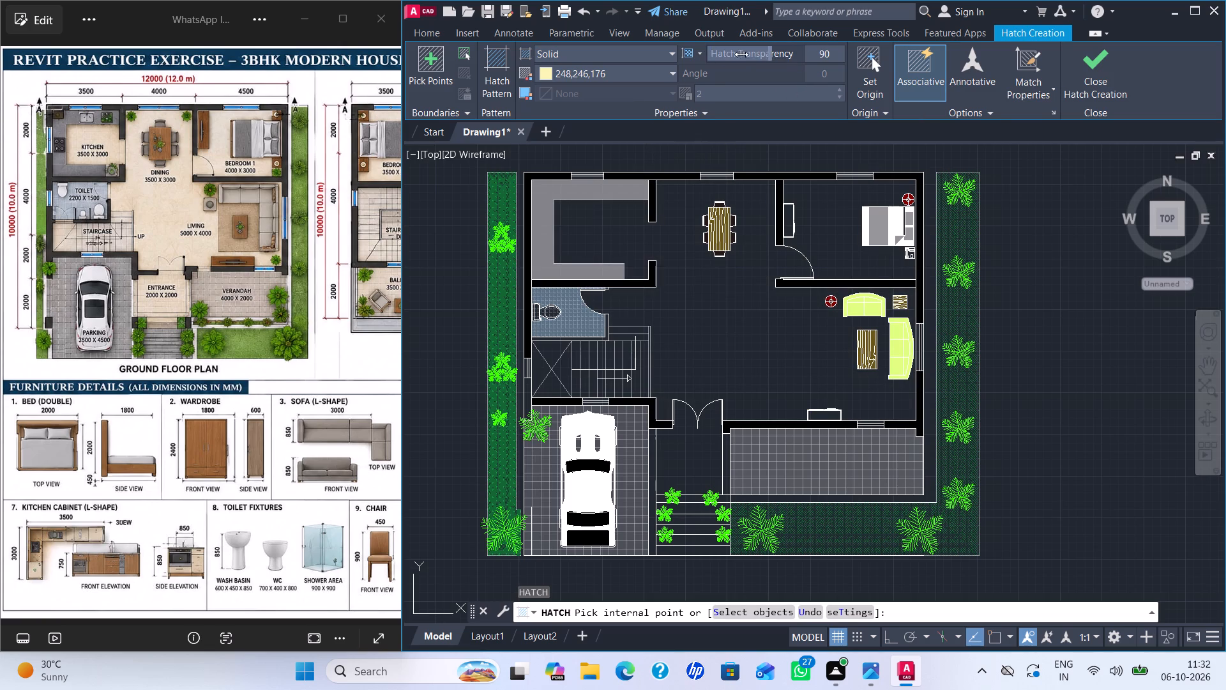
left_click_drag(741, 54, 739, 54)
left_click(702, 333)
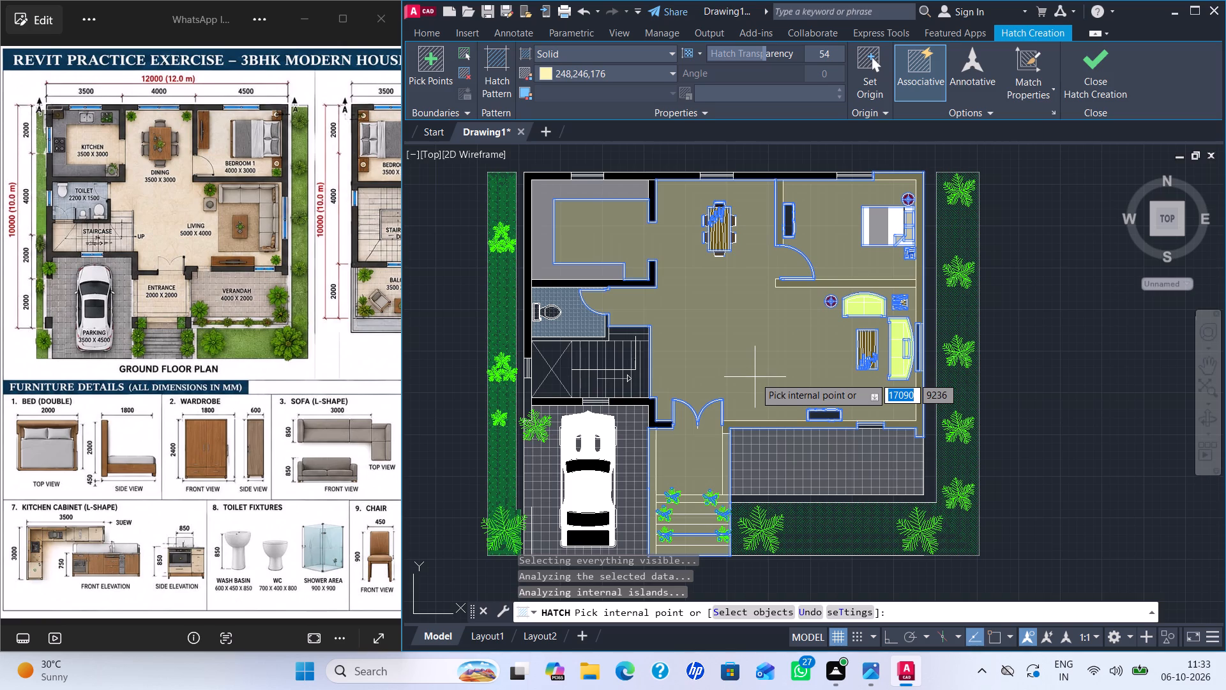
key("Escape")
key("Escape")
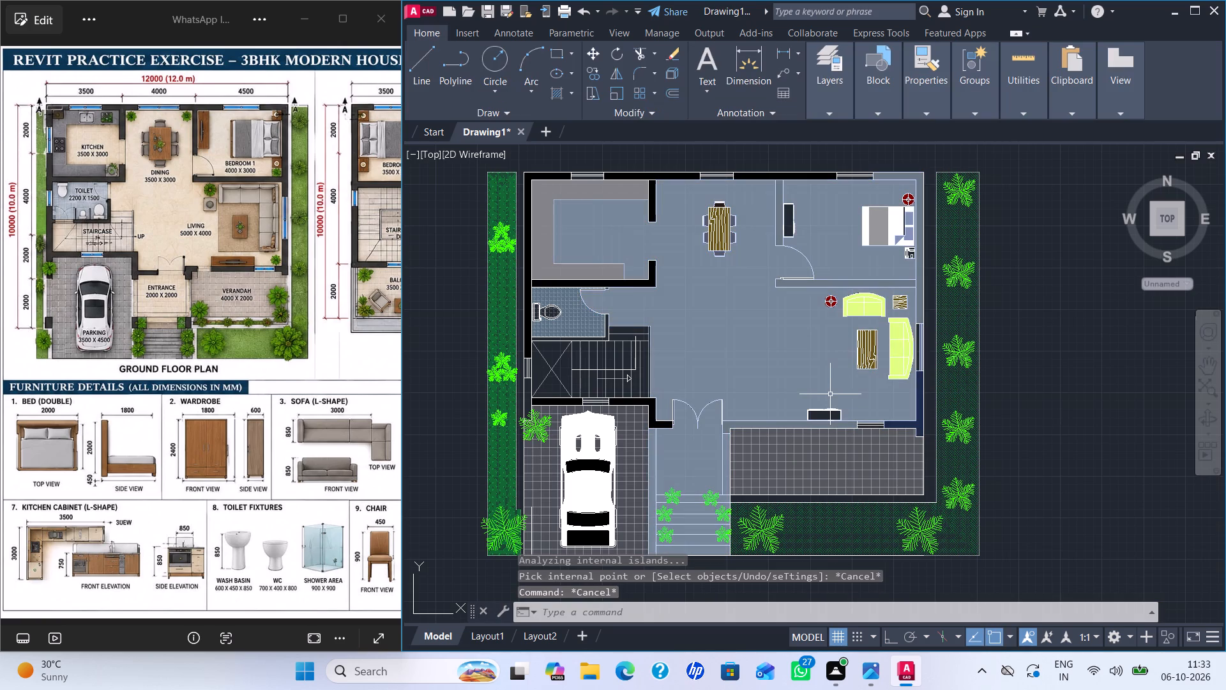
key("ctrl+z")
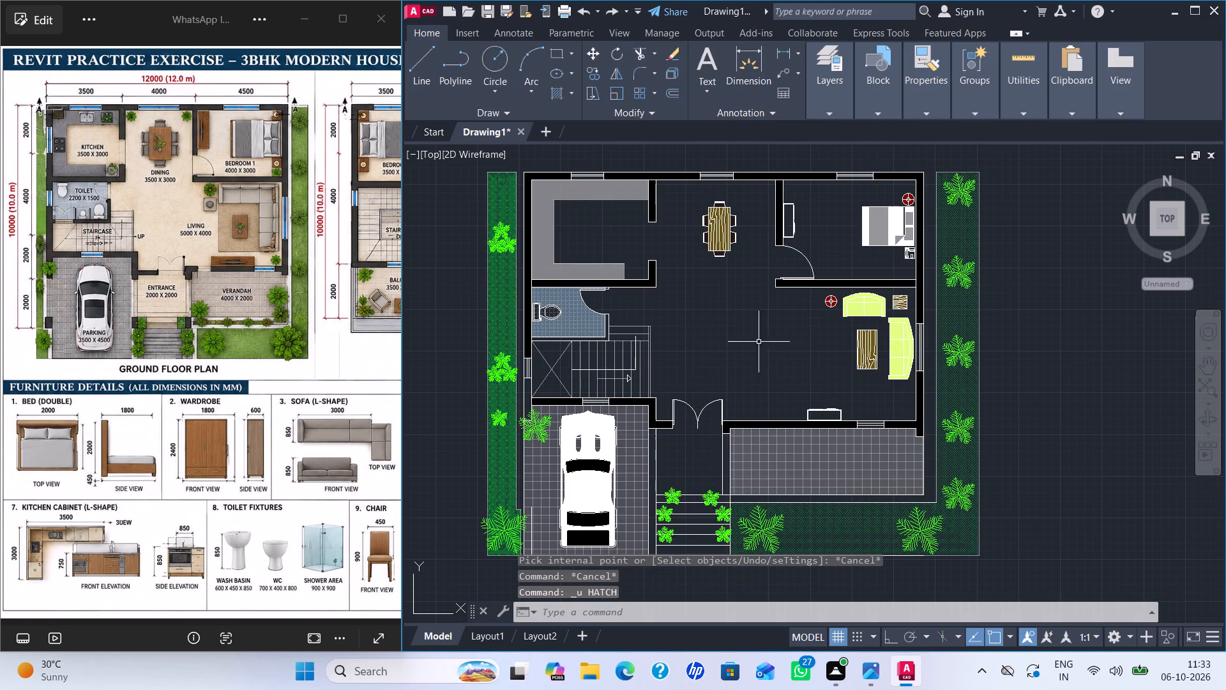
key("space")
Hatch the entrance floor and the connected living, dining and kitchen floor with a solid 254,234,185 fill at 37 transparency.
scroll(836, 243, "down", 1)
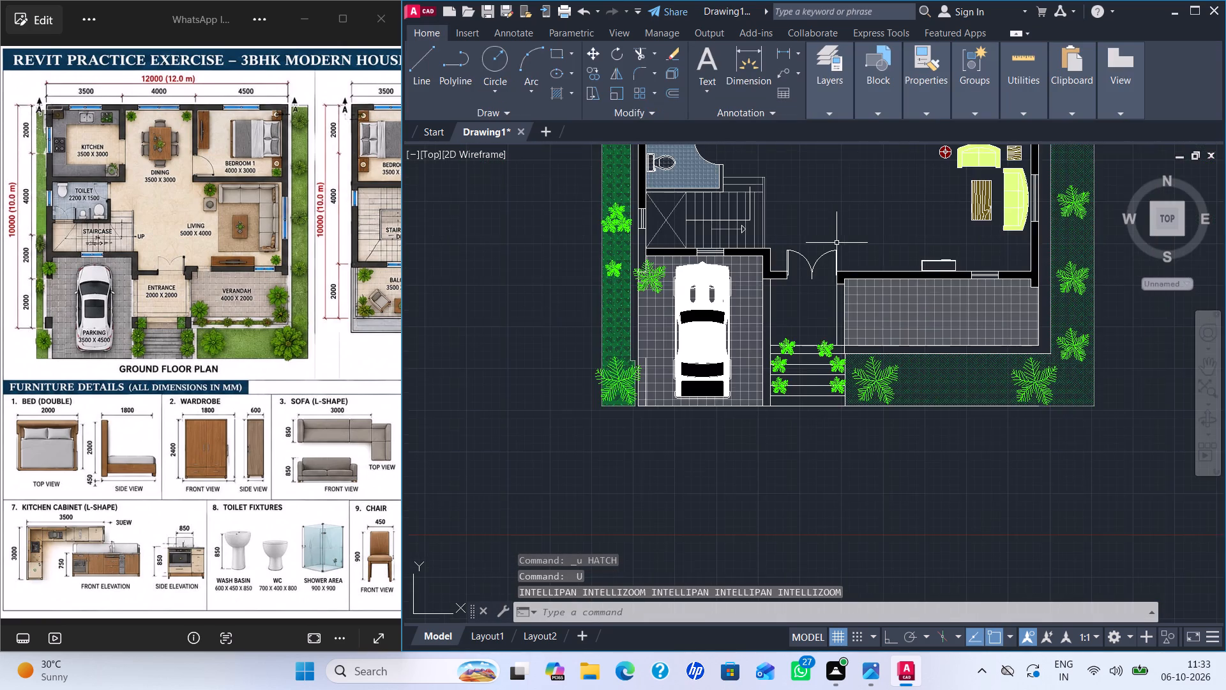
middle_click_drag(850, 241, 742, 386)
scroll(762, 399, "up", 1)
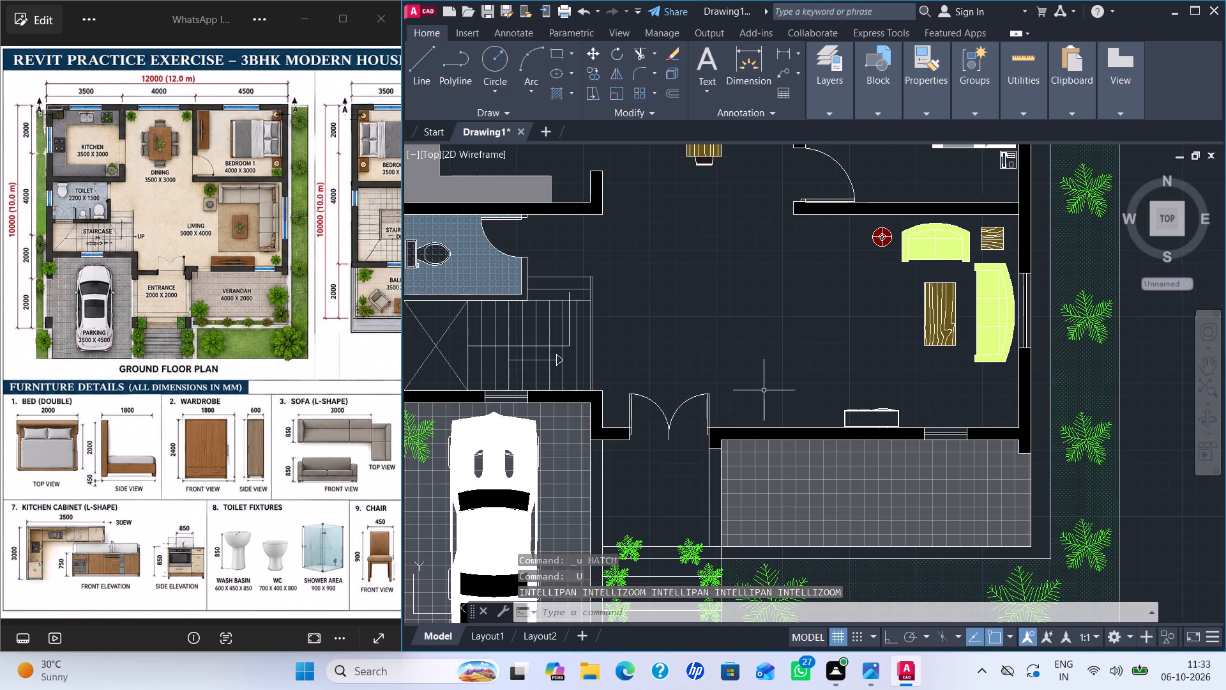
middle_click_drag(767, 376, 780, 272)
key("h")
key("Return")
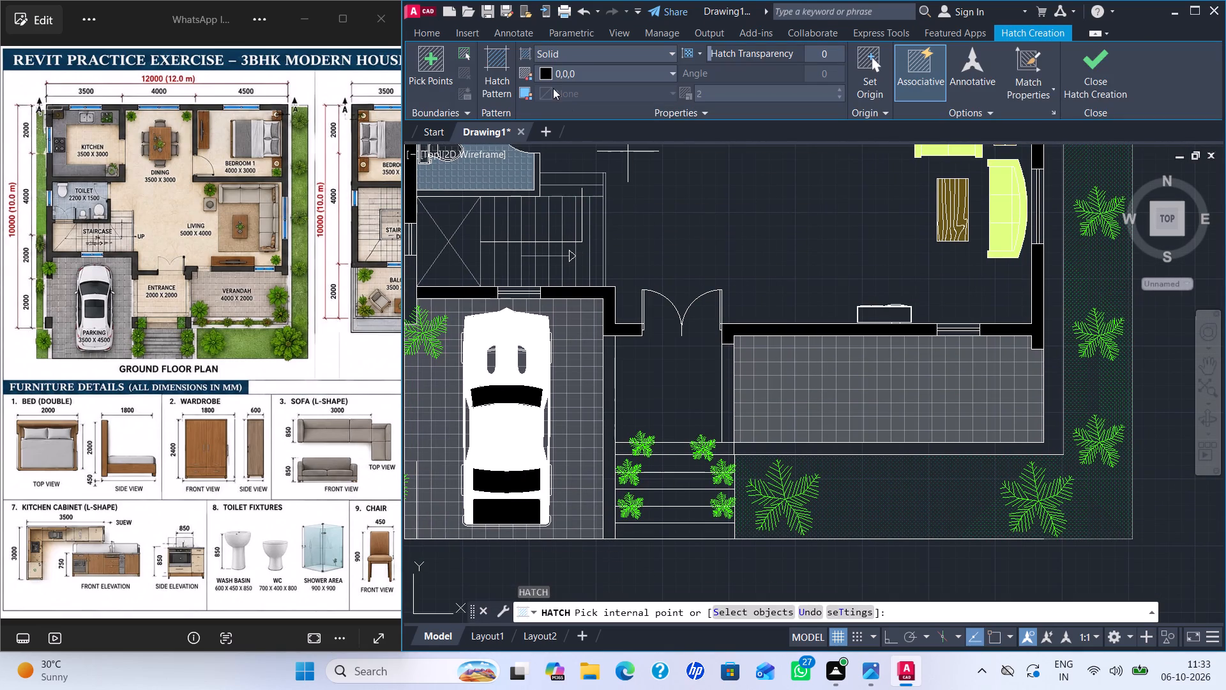
left_click(547, 67)
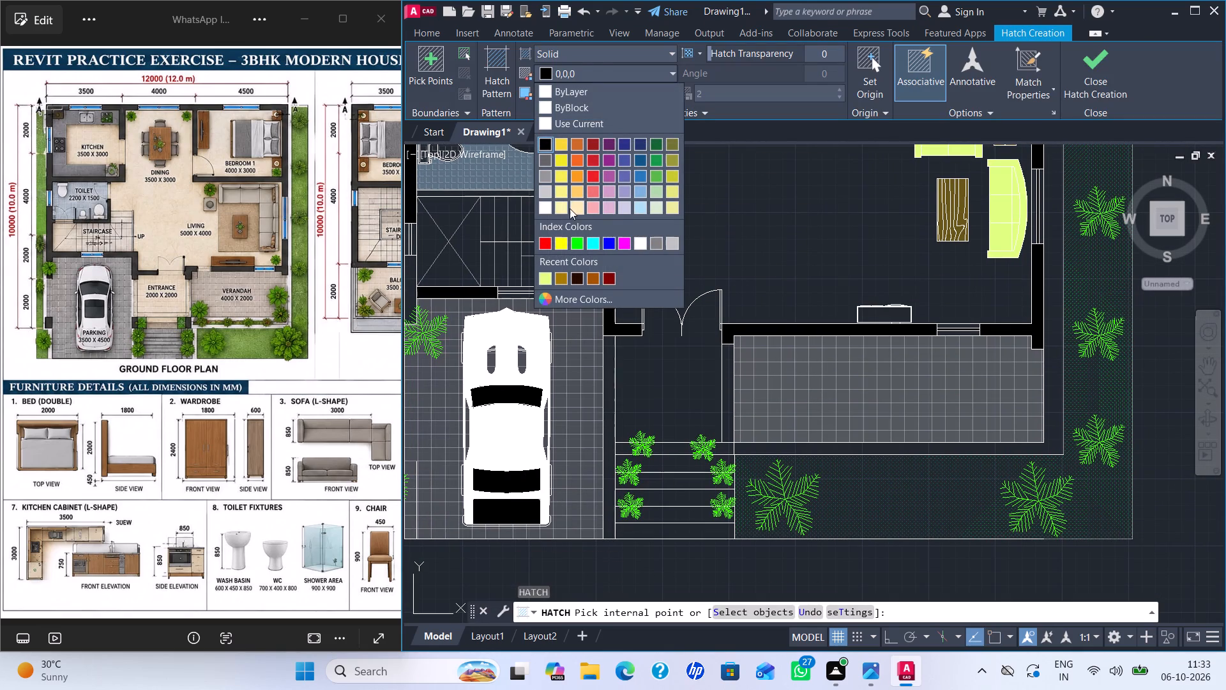
left_click(575, 208)
left_click_drag(710, 49, 839, 74)
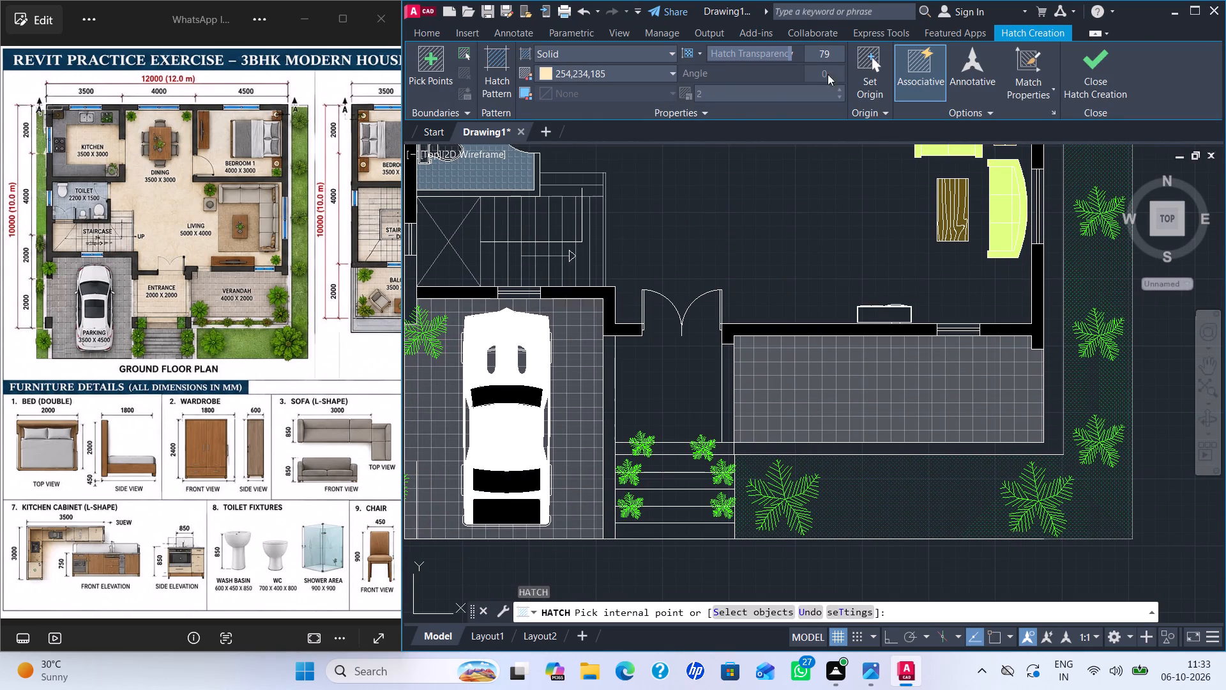
left_click_drag(792, 50, 739, 51)
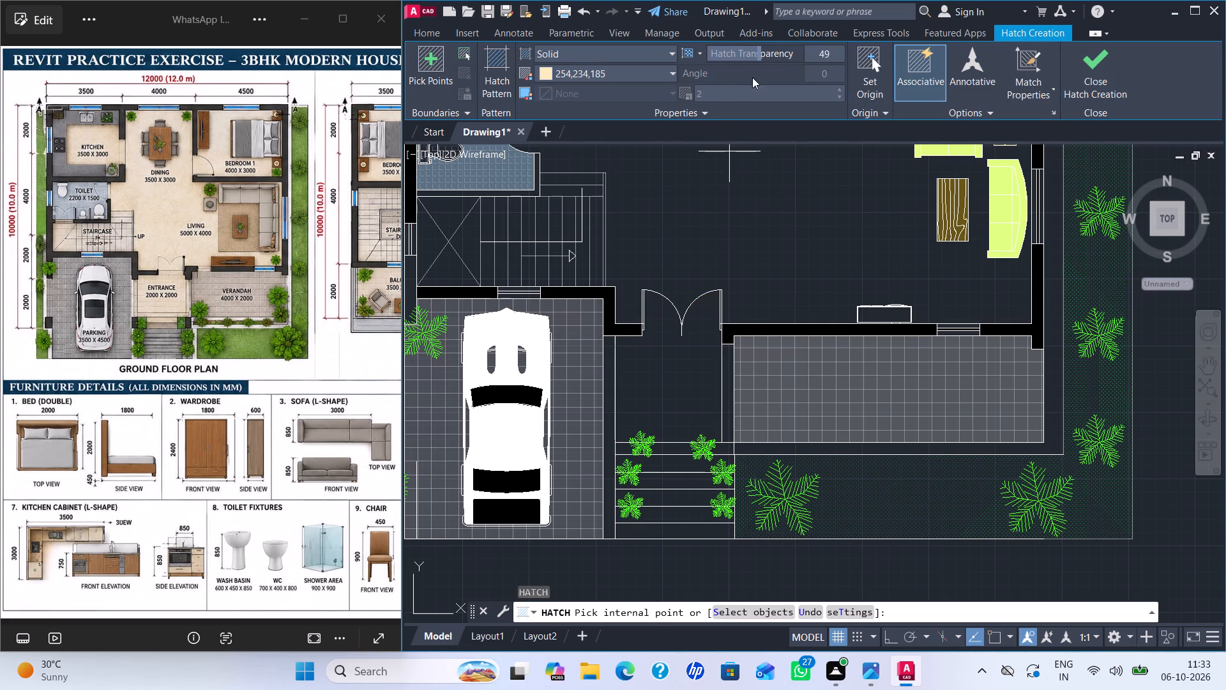
left_click_drag(759, 54, 731, 49)
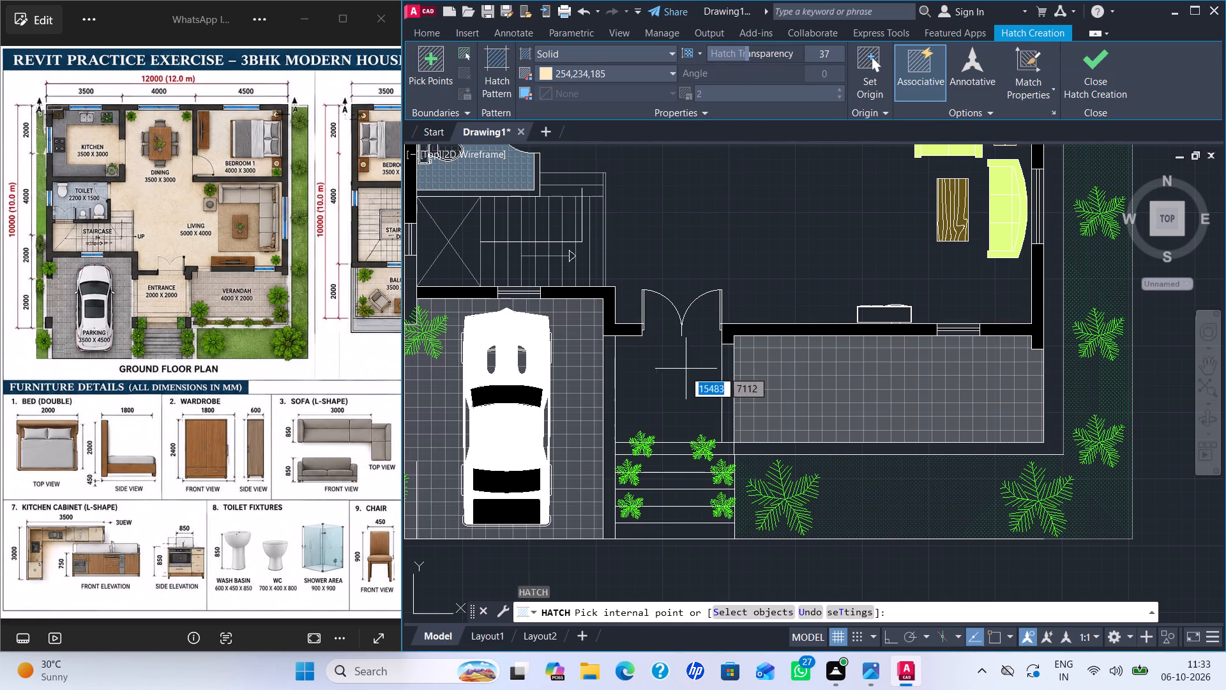
left_click(683, 372)
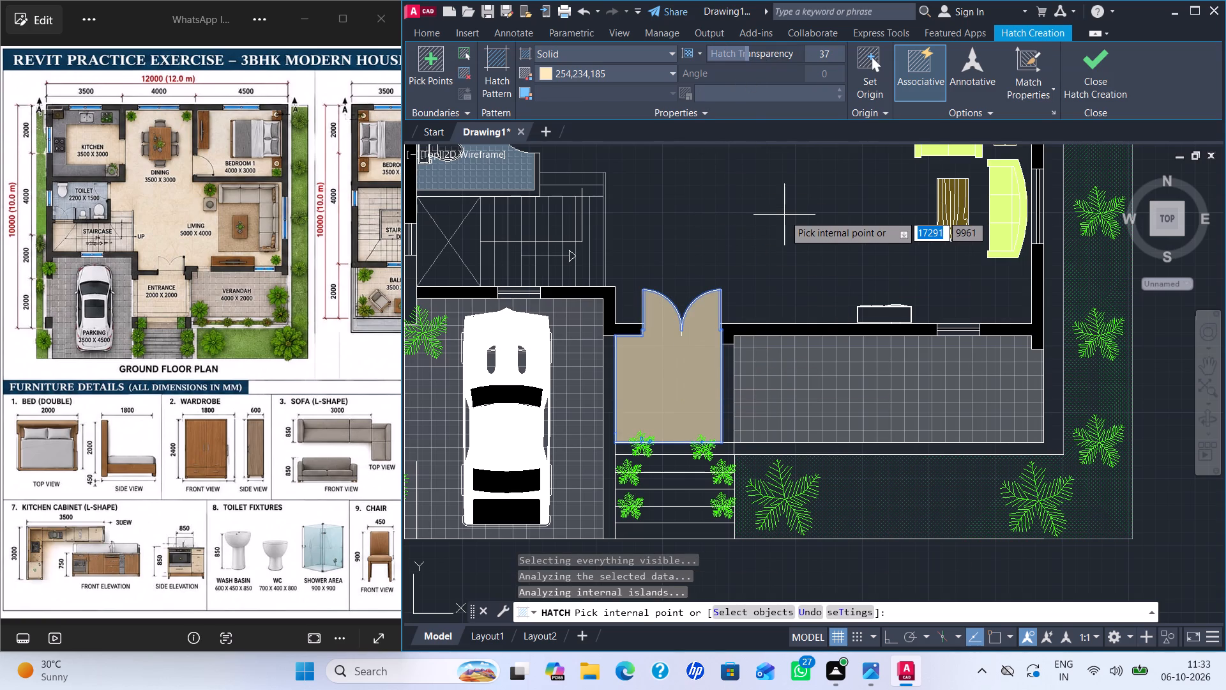
left_click(784, 215)
scroll(785, 215, "down", 1)
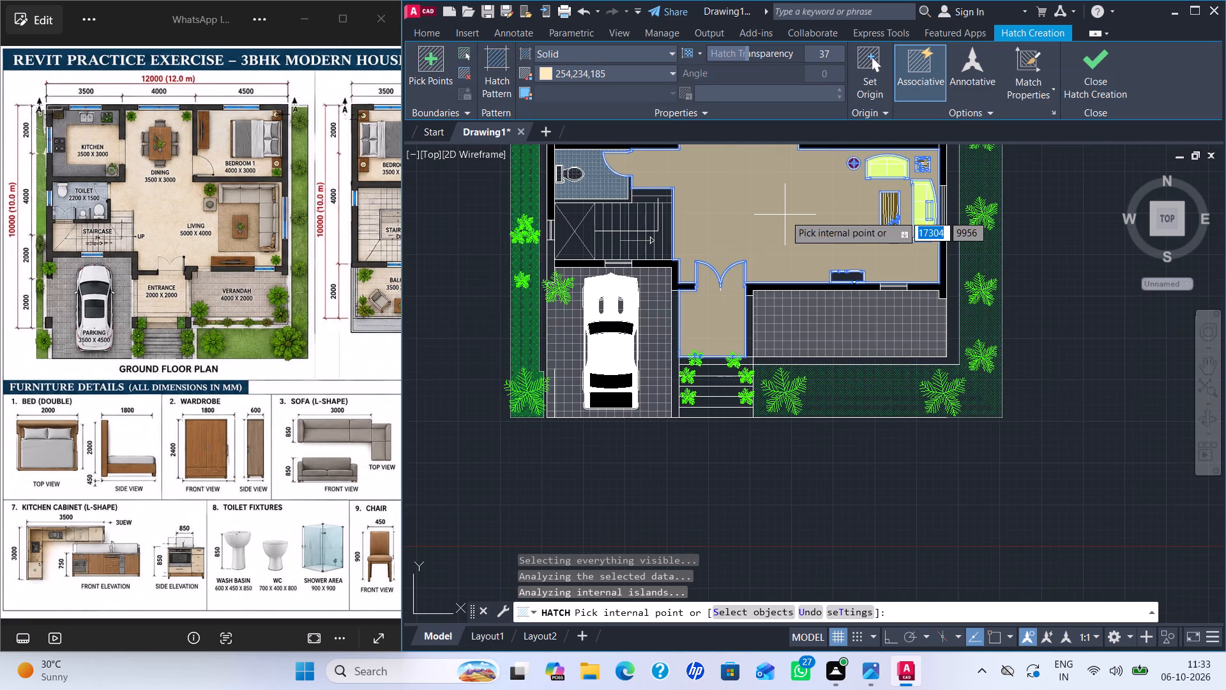
middle_click_drag(785, 215, 753, 384)
key("Return")
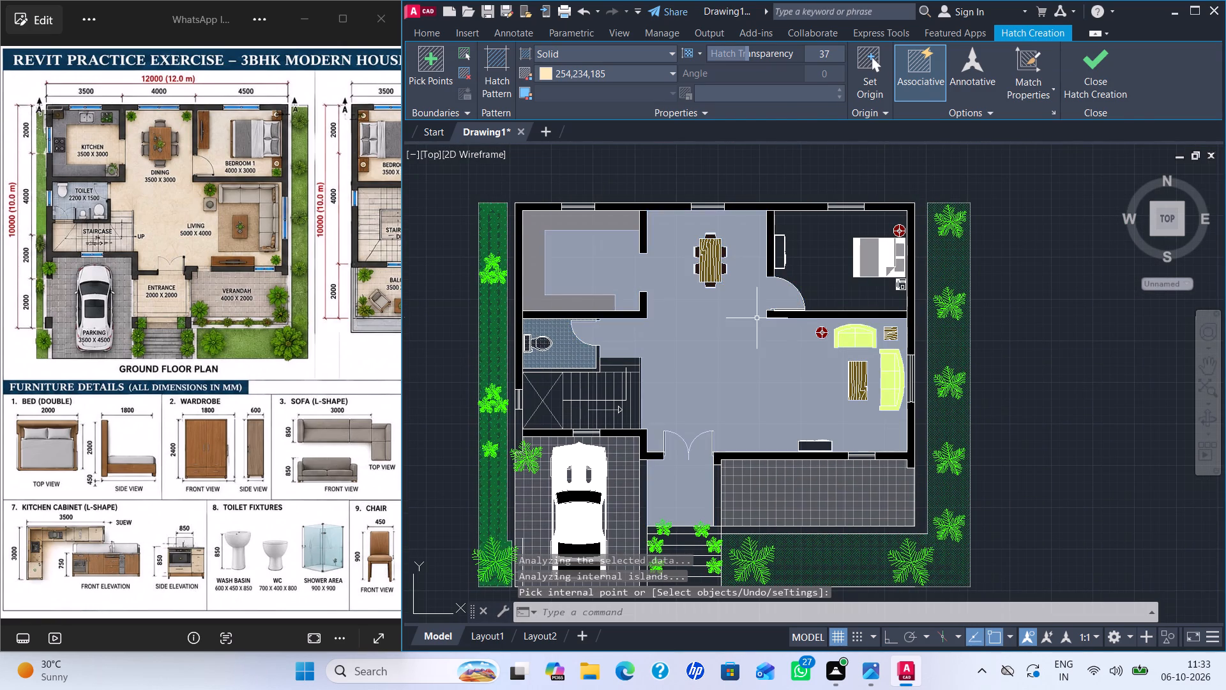
Apply the same solid 254,234,185 hatch at 37 transparency to the Bedroom 1 floor.
key("h")
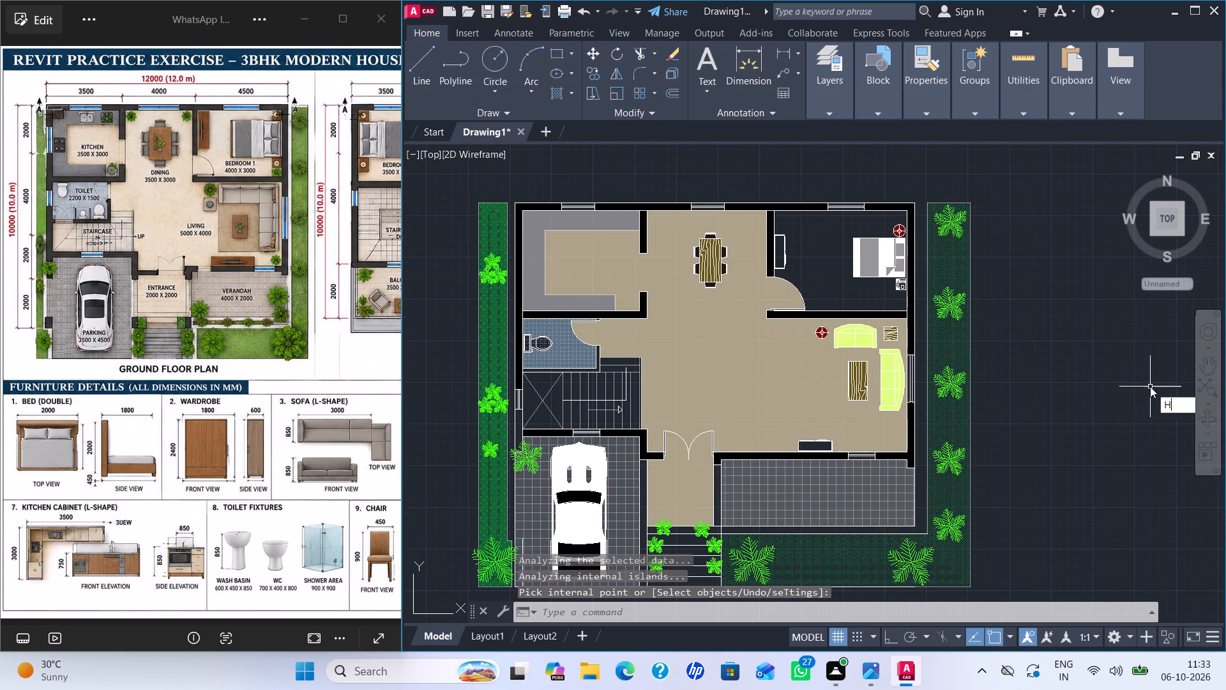
key("Return")
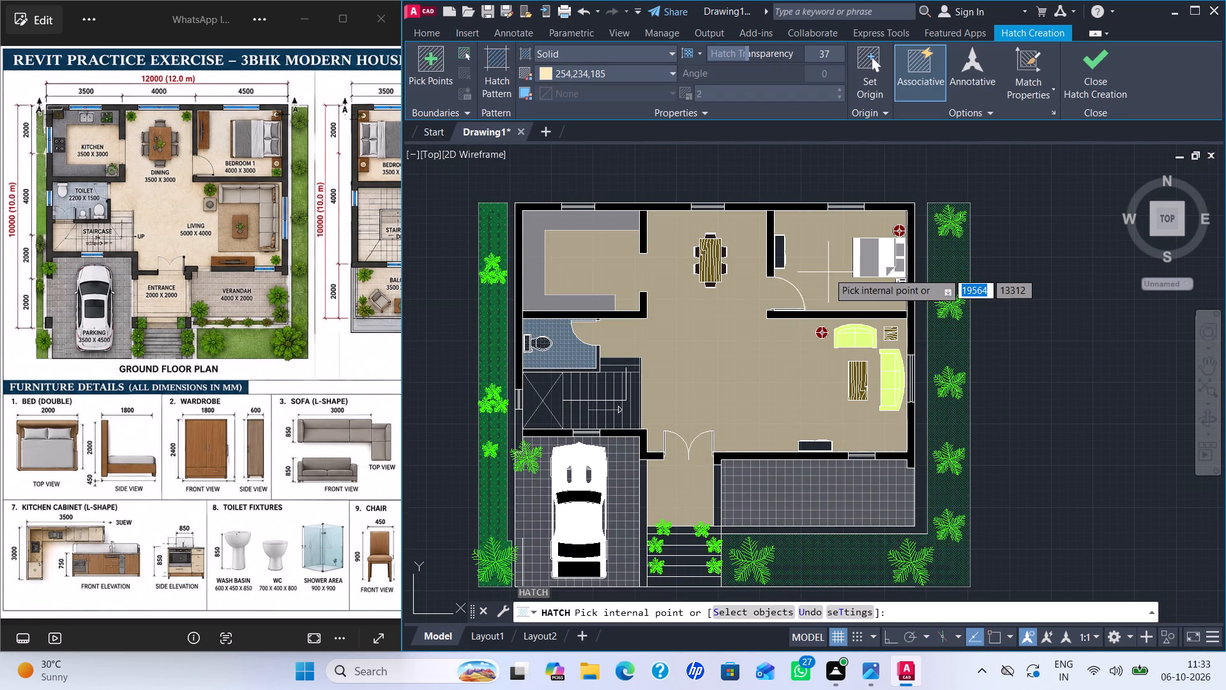
left_click(828, 272)
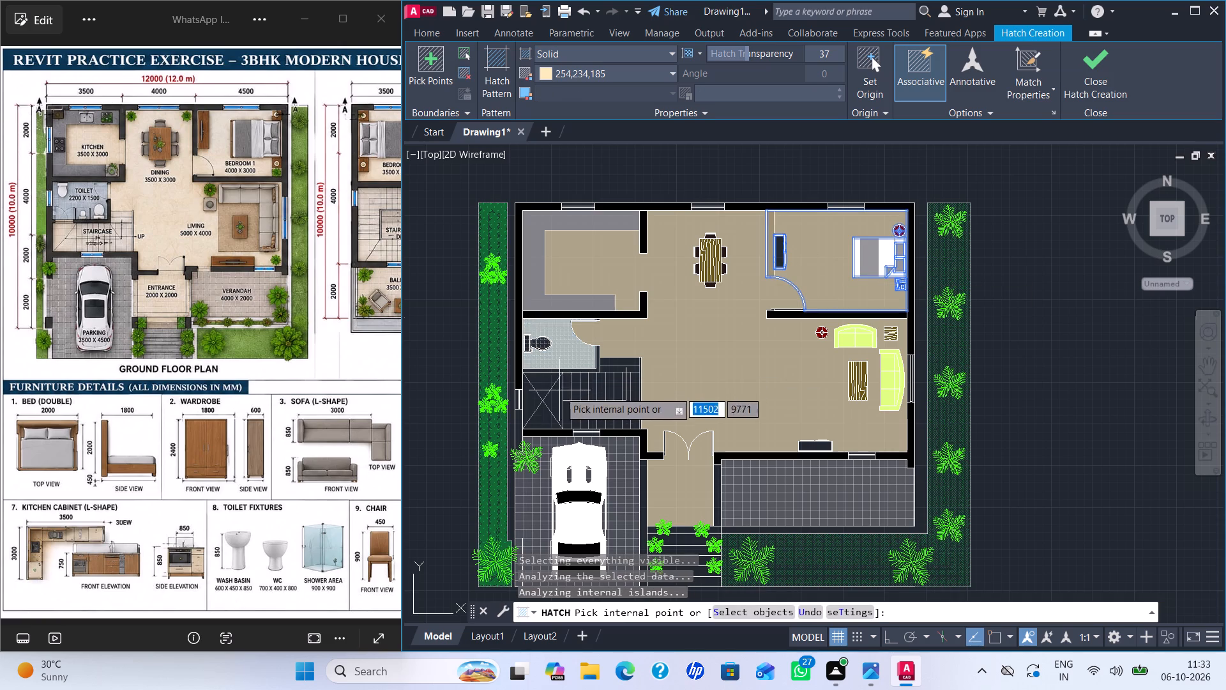
Add the four triangles of the crossed stair landing and the first two adjoining upper-flight treads to the 254,234,185 hatch.
left_click(556, 408)
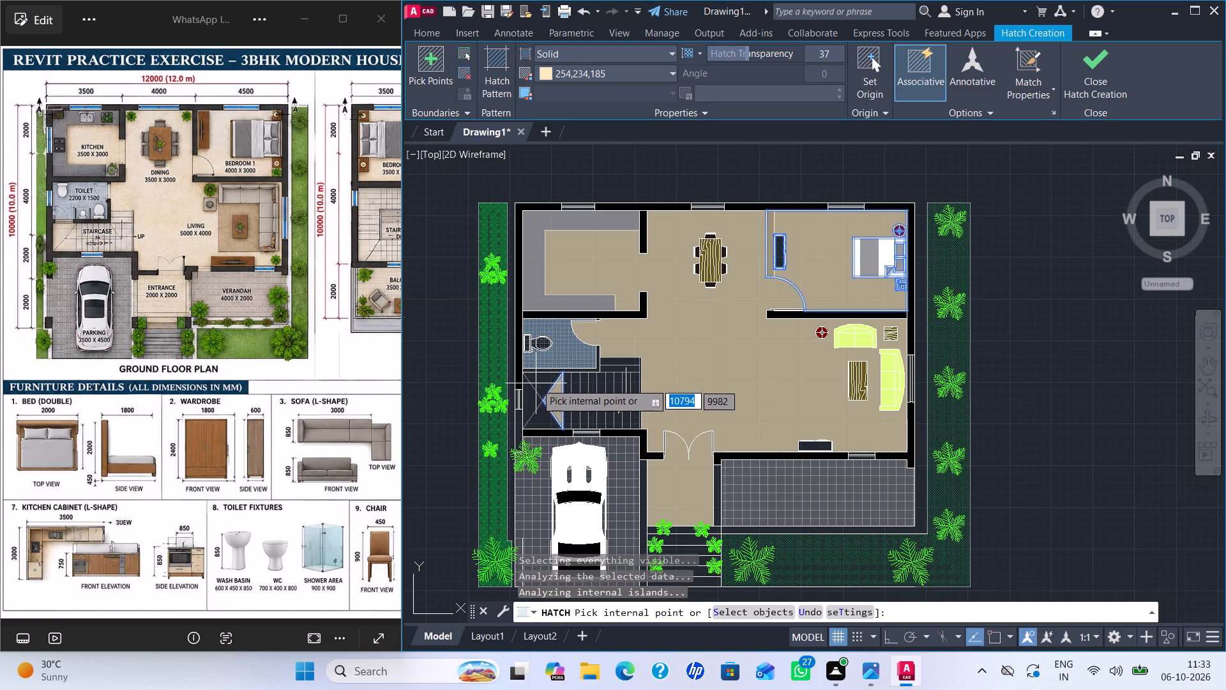
left_click(536, 380)
left_click(528, 398)
left_click(534, 411)
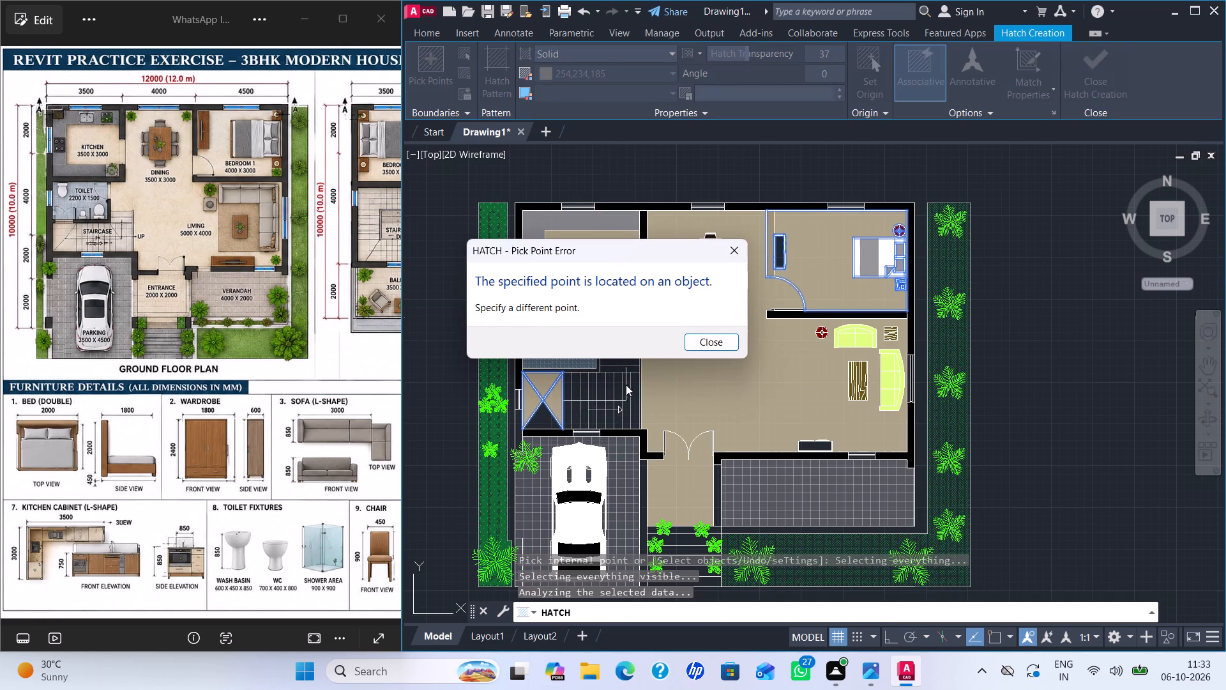
left_click(722, 342)
left_click(544, 420)
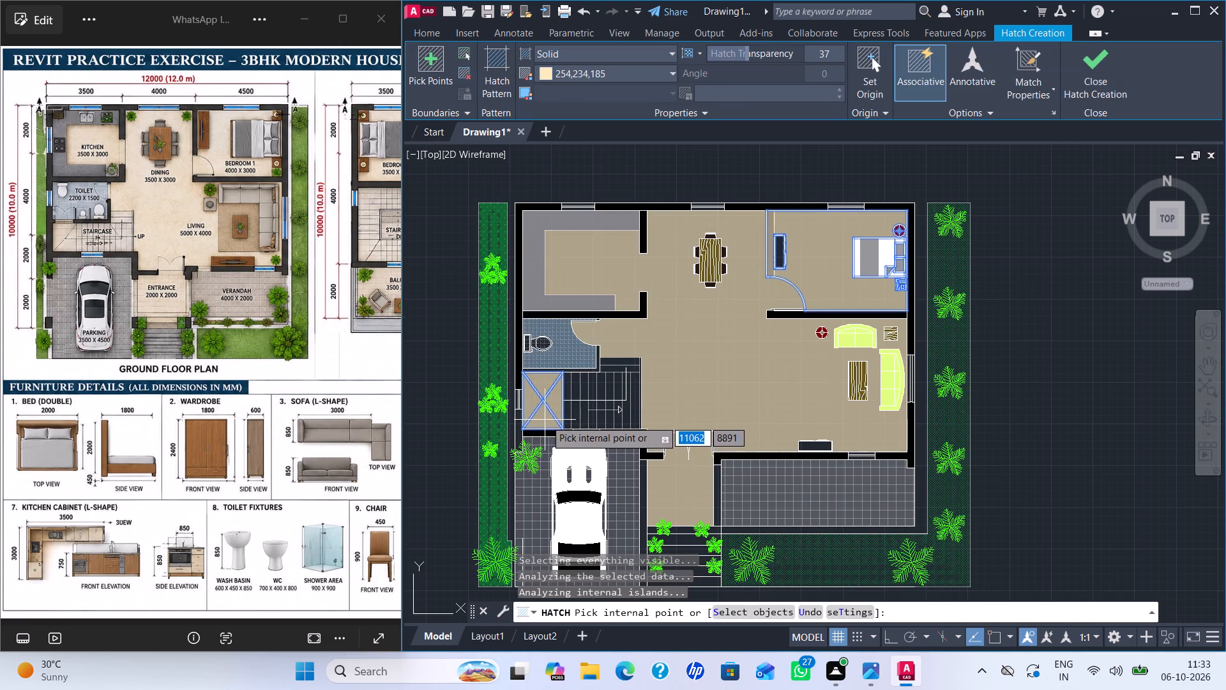
scroll(563, 420, "up", 2)
left_click(579, 339)
left_click(591, 338)
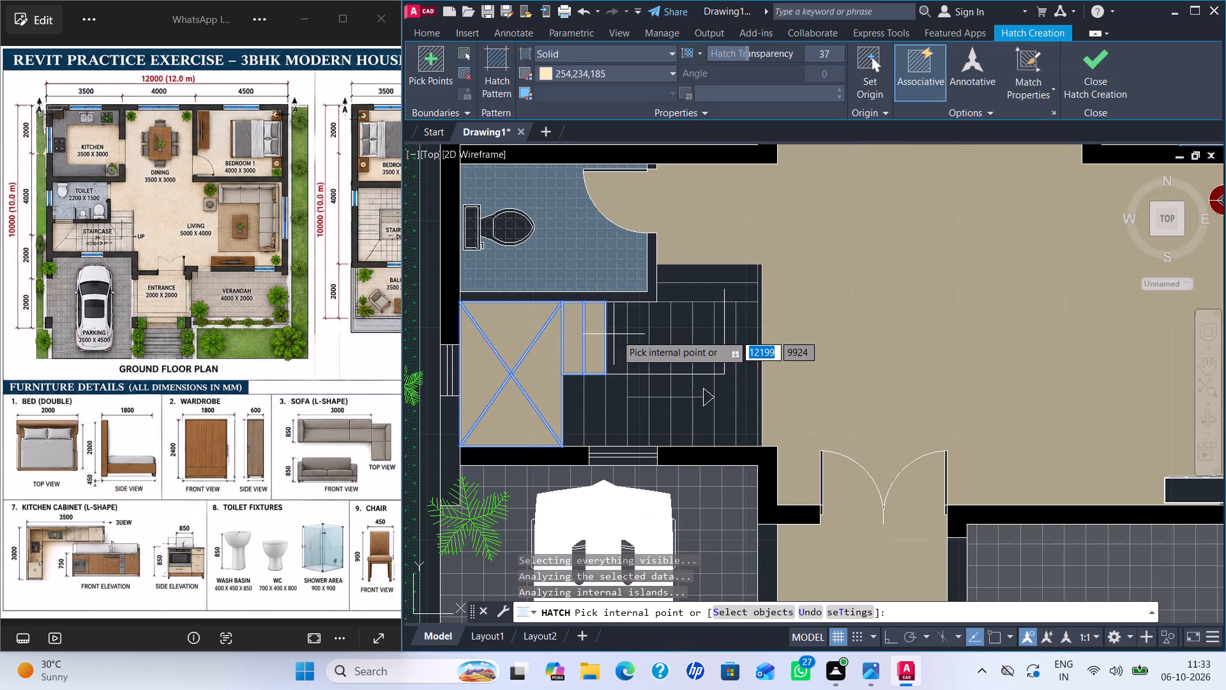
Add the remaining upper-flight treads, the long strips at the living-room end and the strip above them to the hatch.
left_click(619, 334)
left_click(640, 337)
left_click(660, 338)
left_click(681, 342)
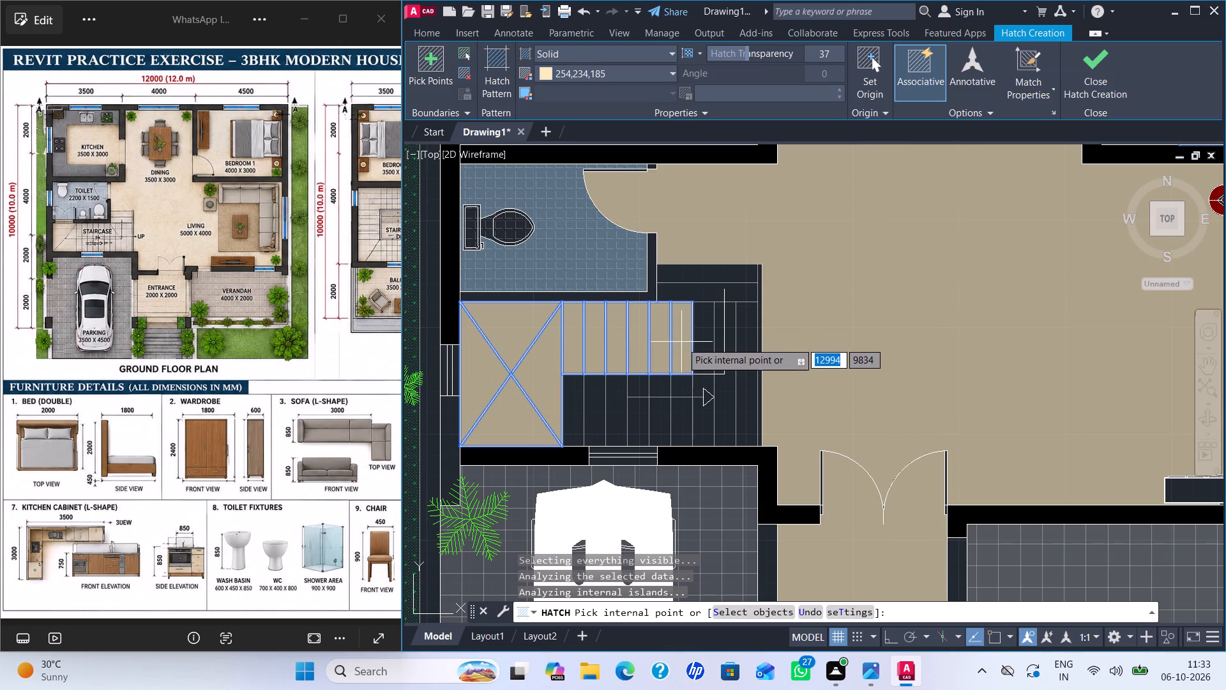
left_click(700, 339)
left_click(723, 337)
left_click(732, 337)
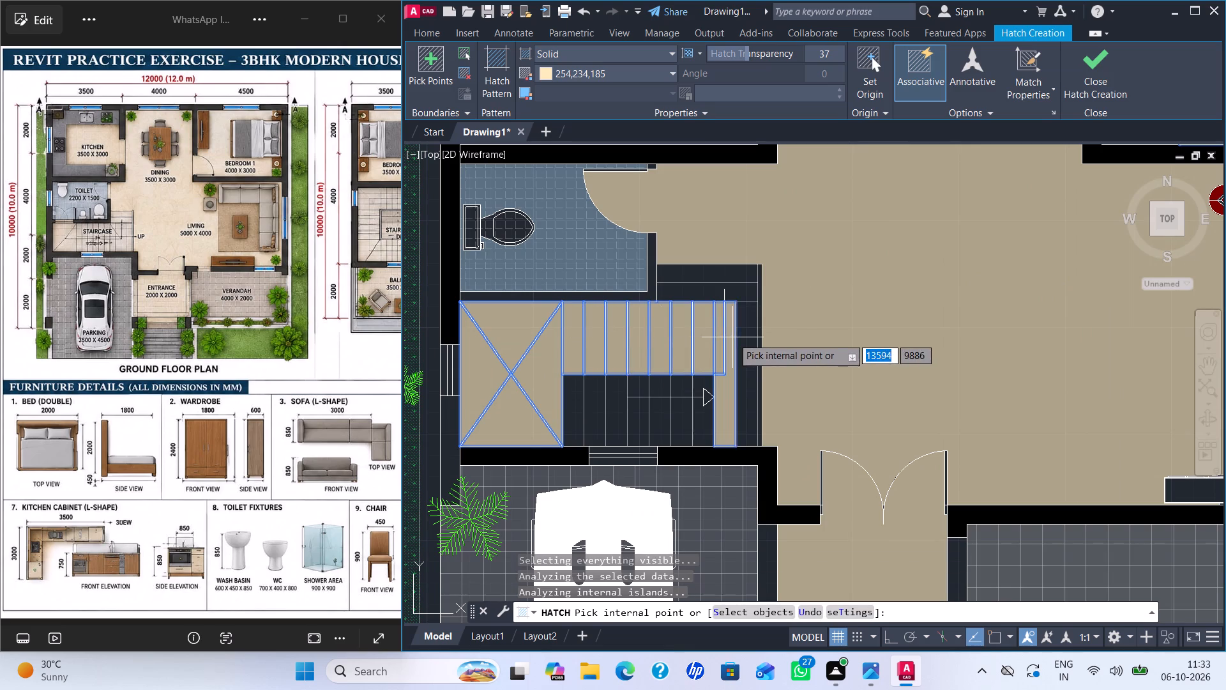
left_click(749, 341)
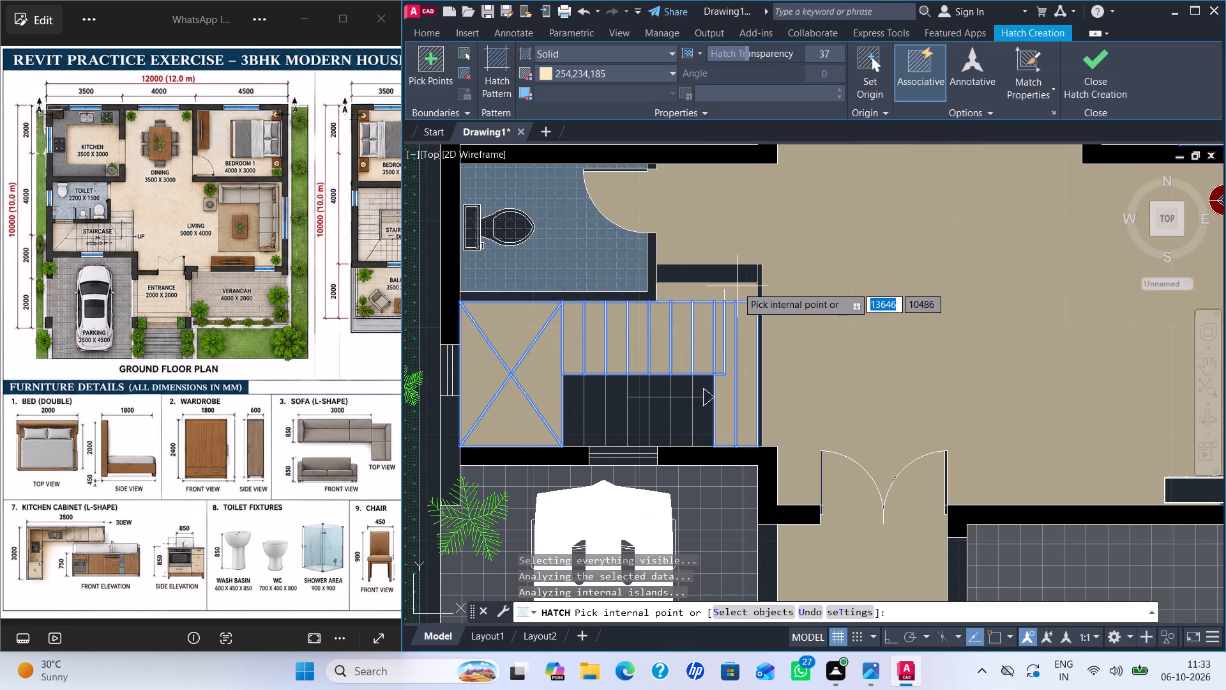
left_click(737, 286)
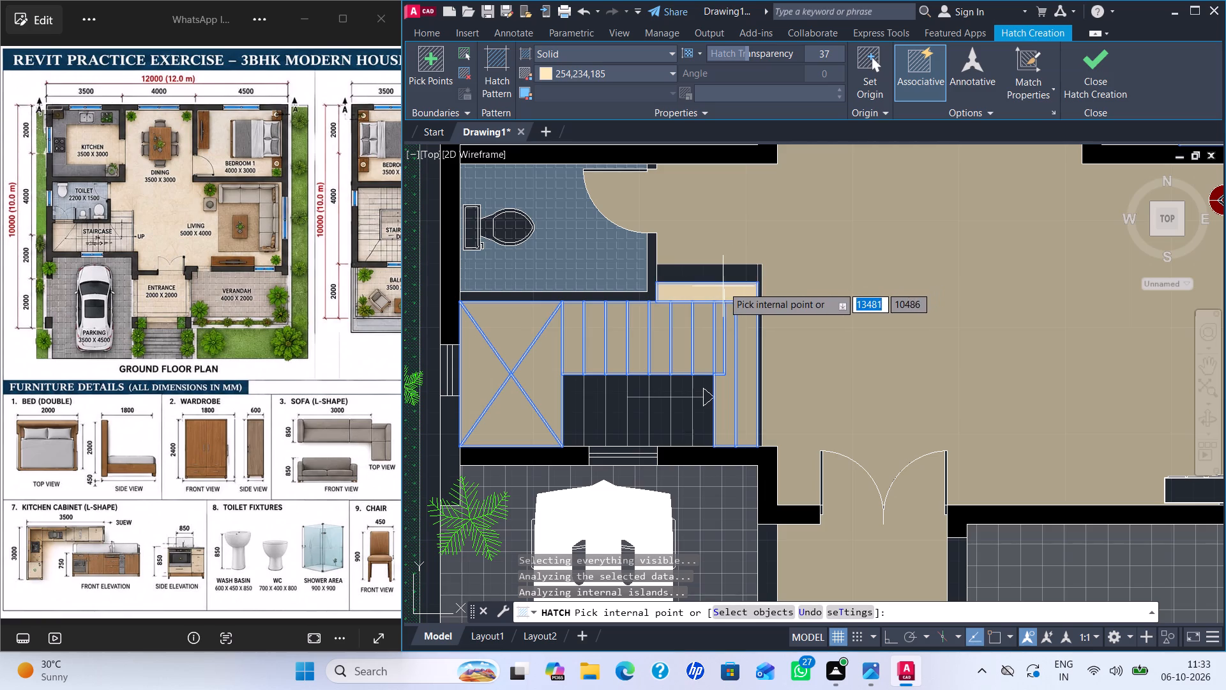
Undo all the staircase picks, including the landing triangles, treads and strips, and end the hatch with the room floors kept.
key("ctrl+z")
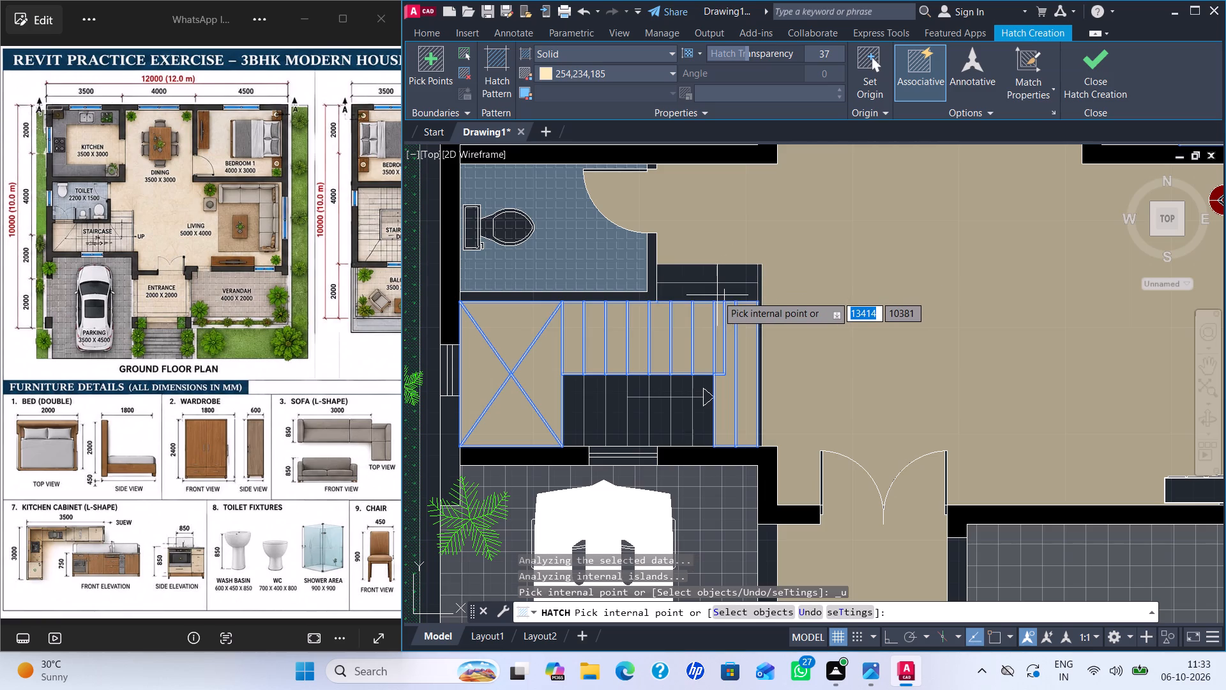
key("ctrl+z")
key("ctrl+z")
key("ctrl+z")
key("ctrl+z")
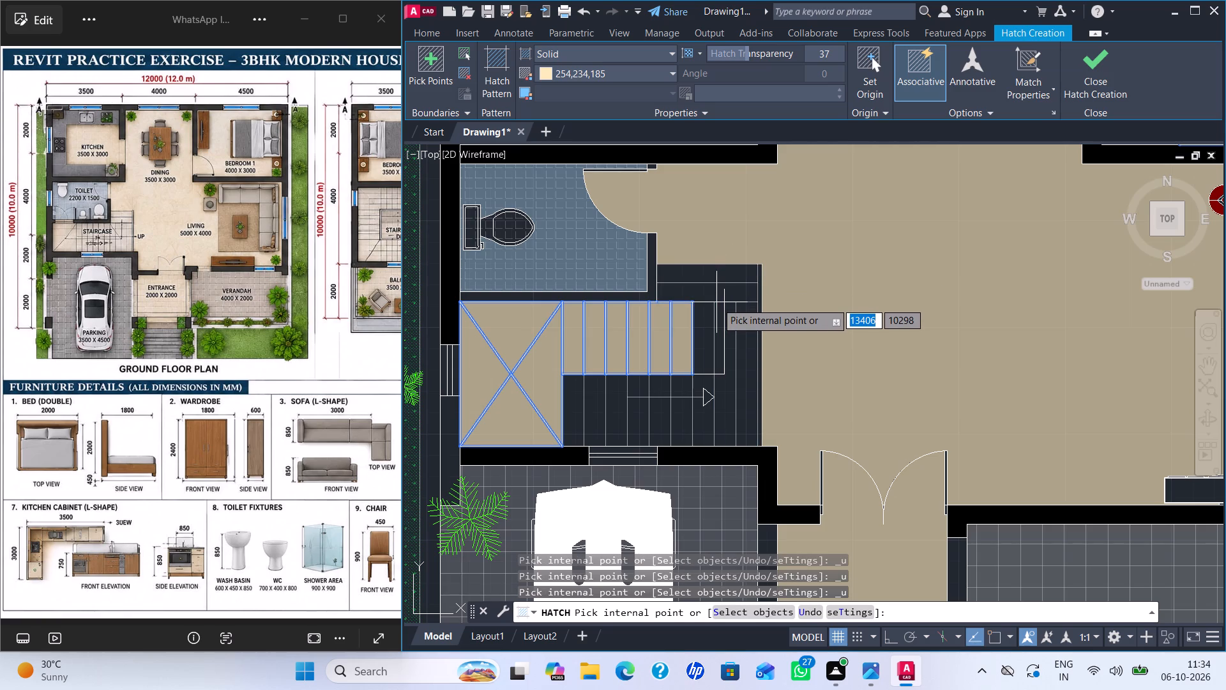
key("ctrl+z")
key("ctrl+z")
key("ctrl+z")
key("ctrl+z")
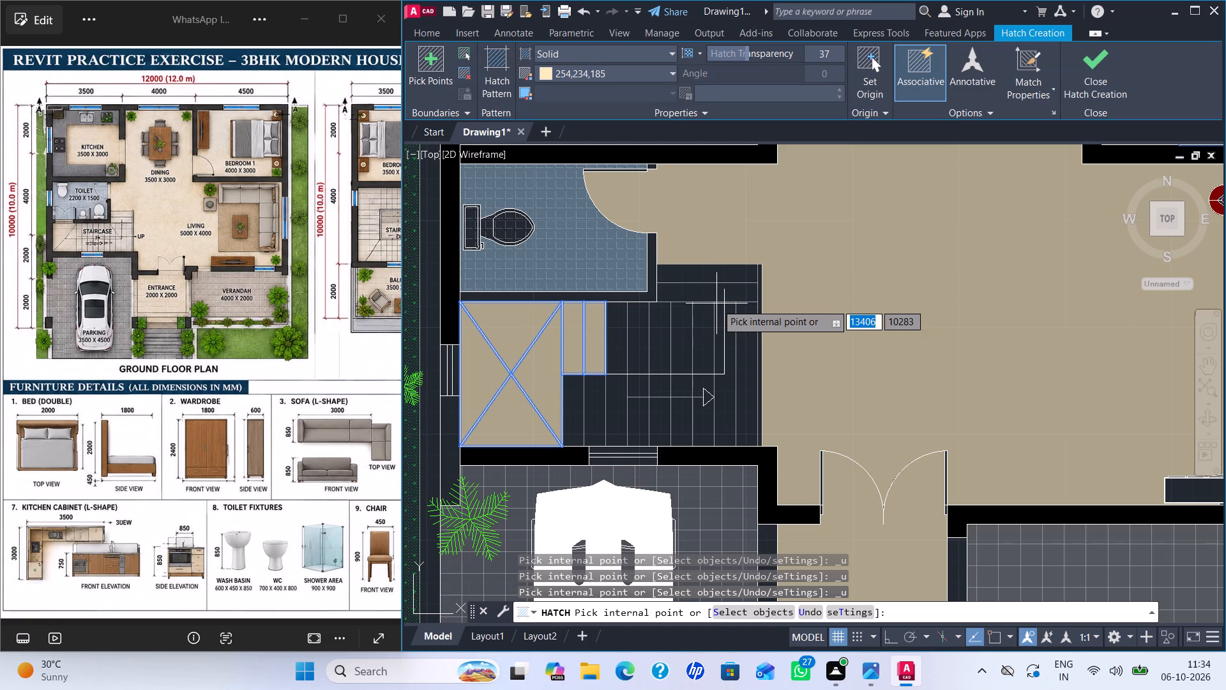
key("ctrl+z")
key("ctrl+z")
key("ctrl+z")
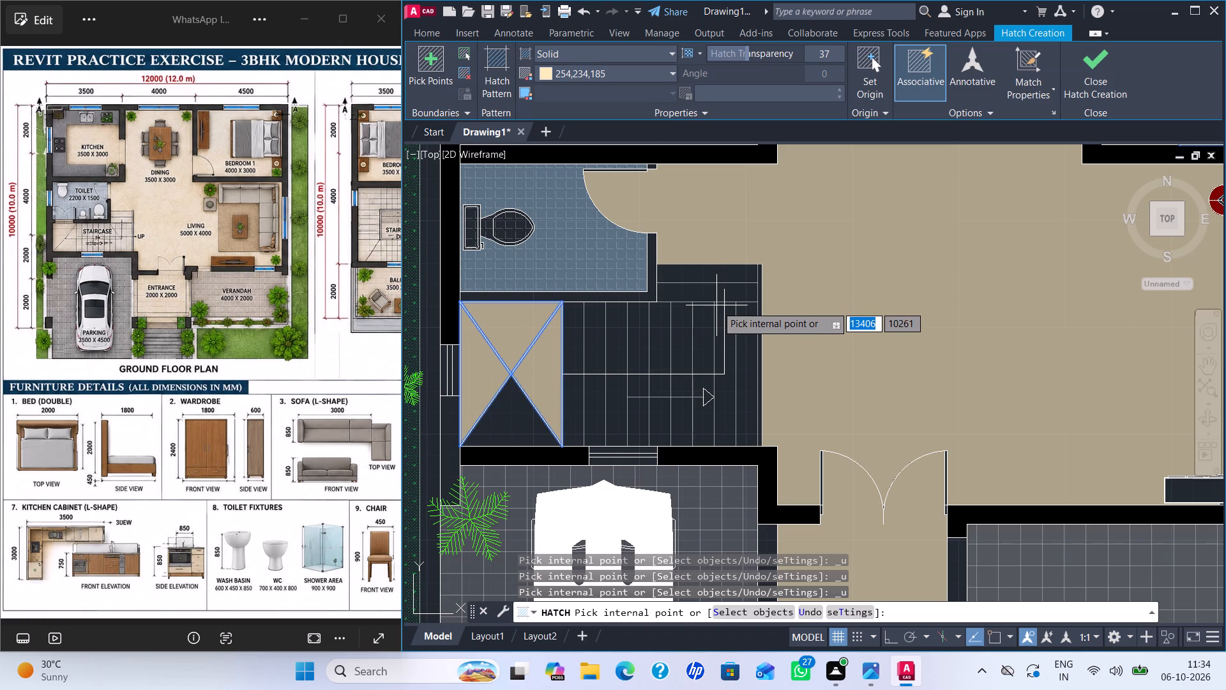
key("ctrl+z")
key("ctrl+z")
key("ctrl+z")
scroll(713, 319, "down", 2)
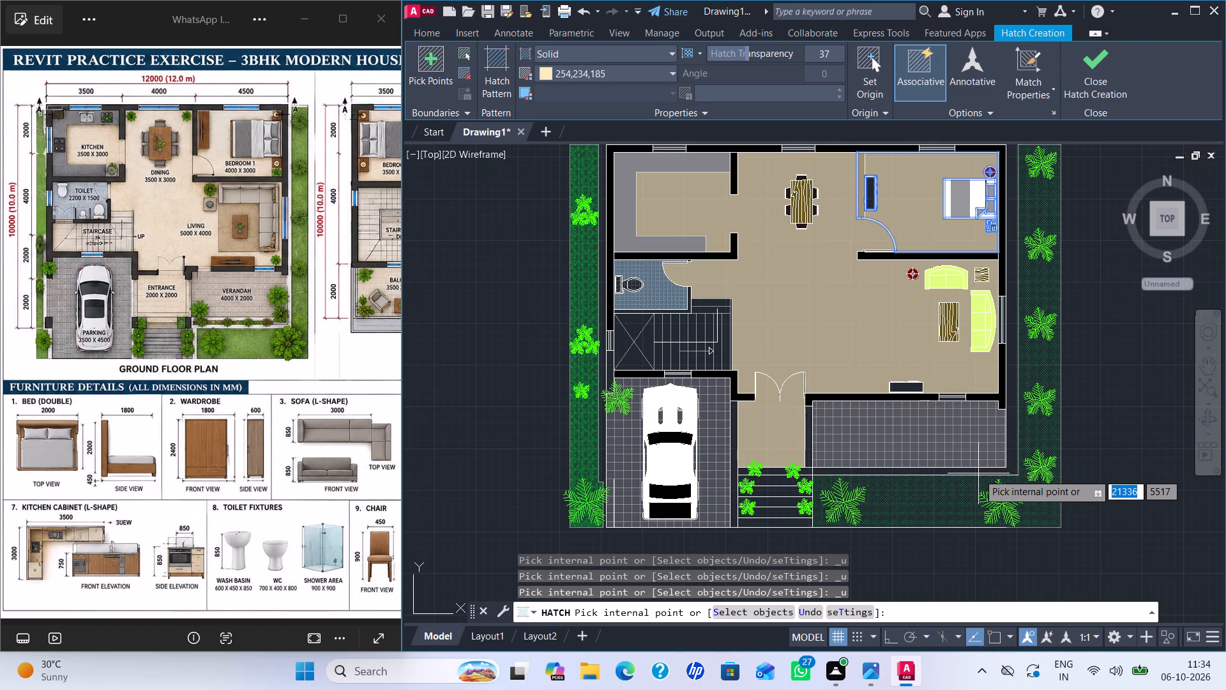
key("Return")
scroll(978, 471, "down", 1)
scroll(974, 460, "up", 1)
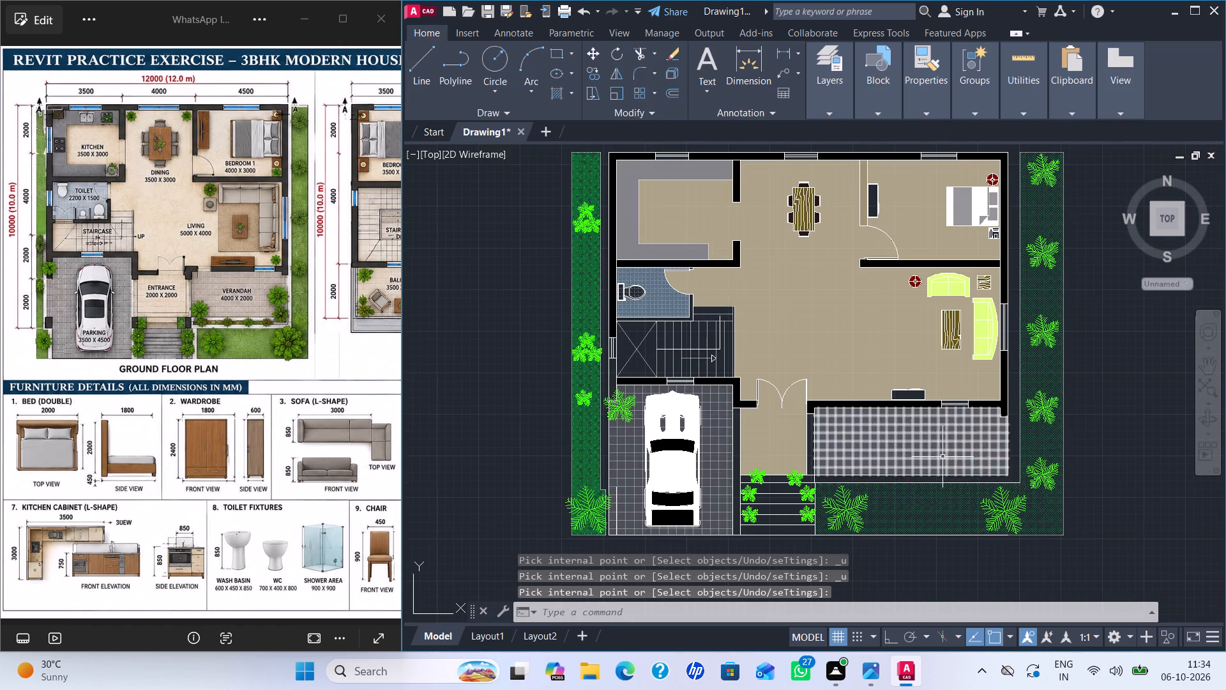
Begin a solid 248,246,176 hatch at 28 transparency and fill the four triangles of the crossed stair landing.
key("h")
key("Return")
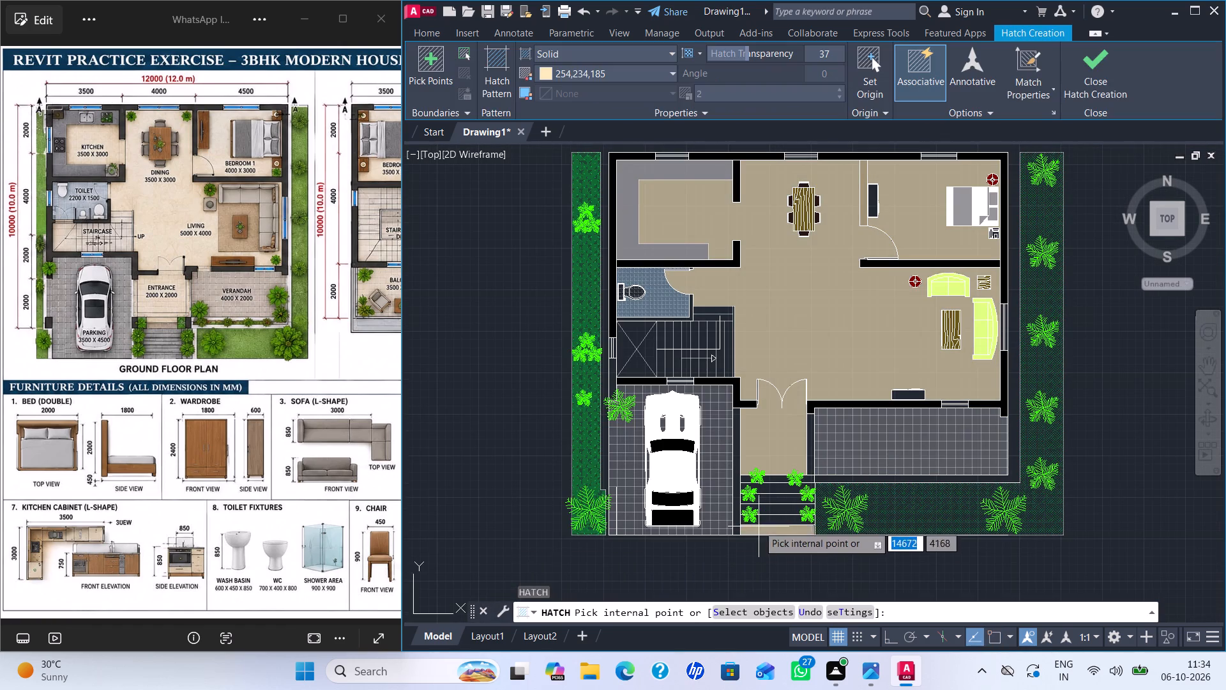
left_click(544, 72)
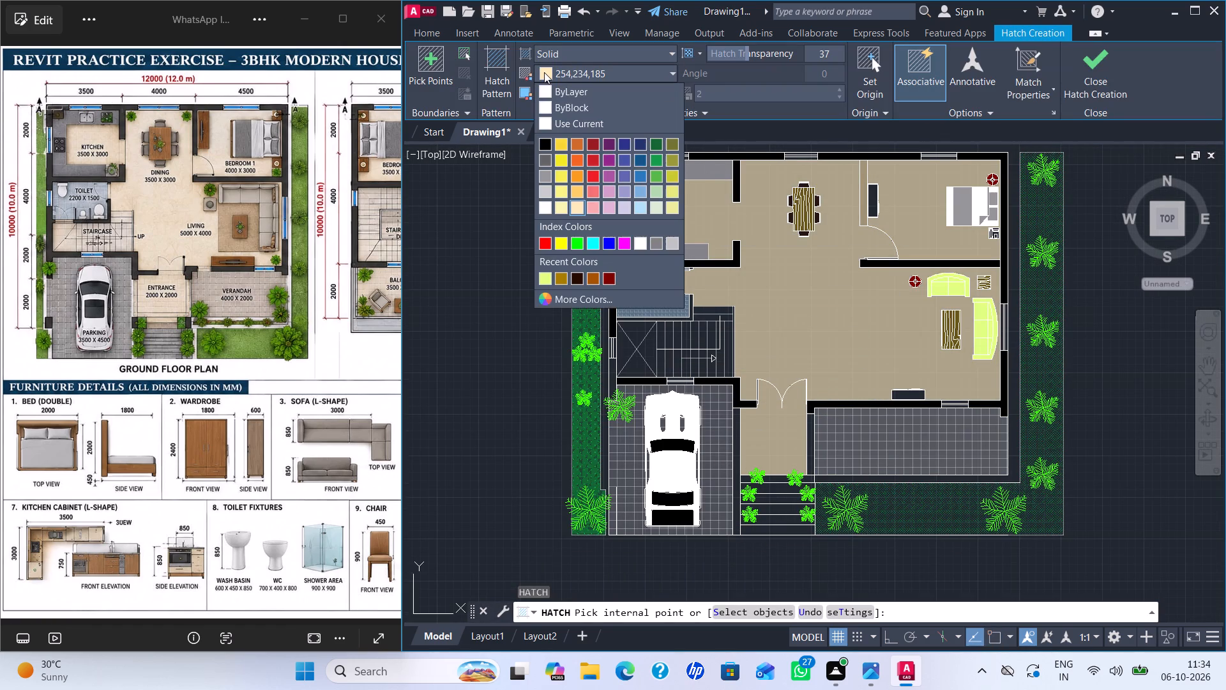
left_click(559, 206)
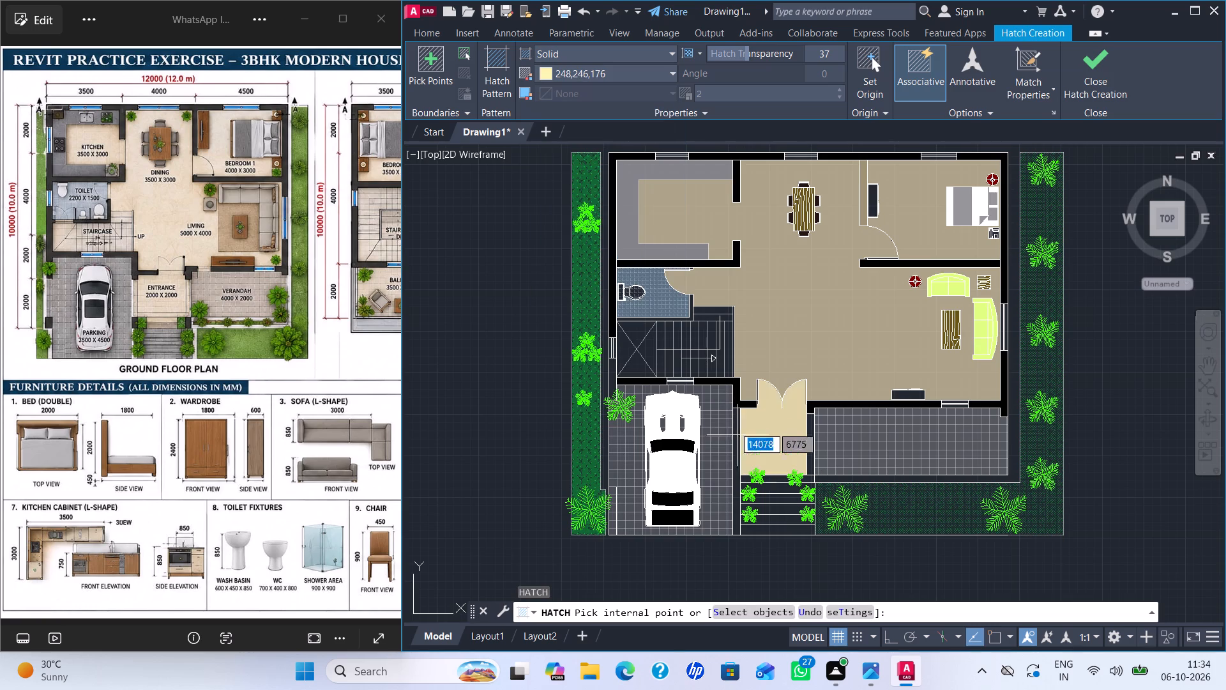
scroll(646, 348, "up", 3)
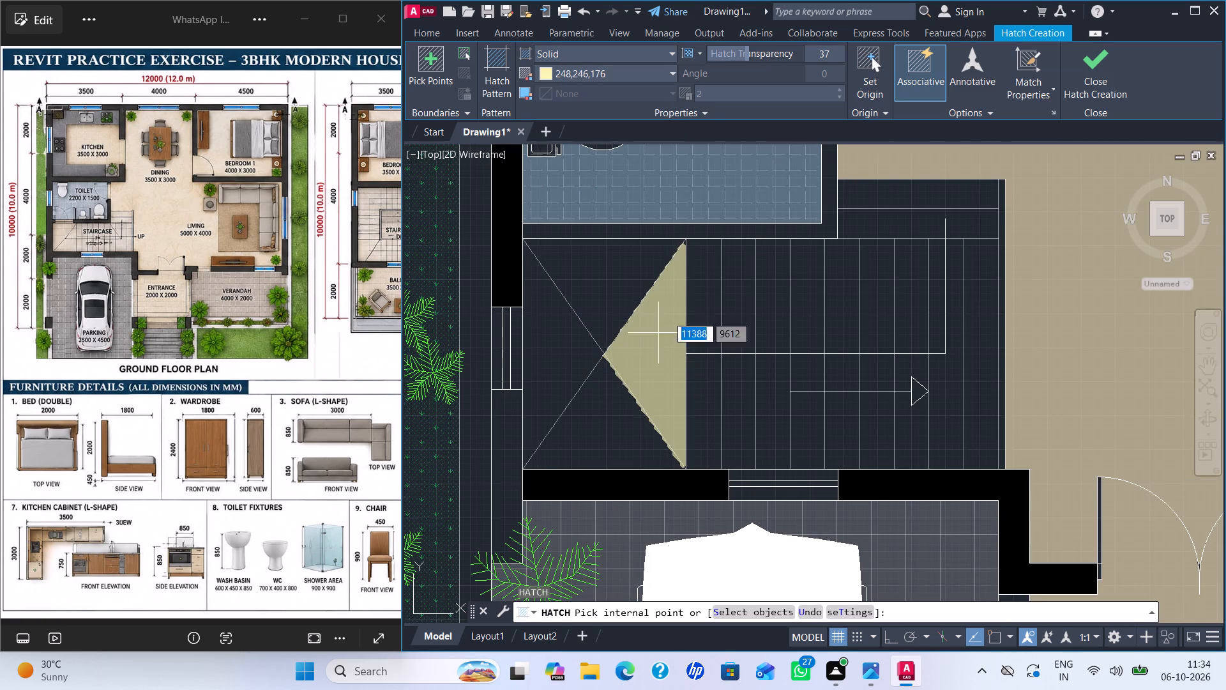
left_click_drag(745, 54, 722, 59)
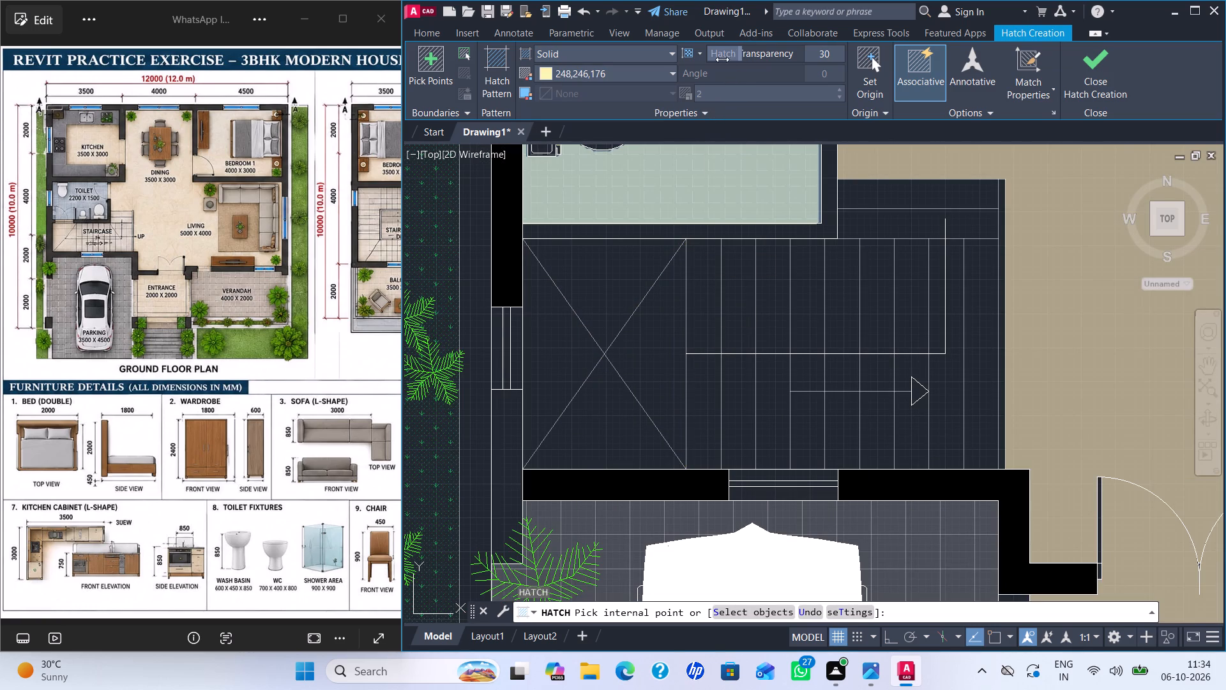
left_click_drag(722, 59, 718, 60)
left_click(656, 377)
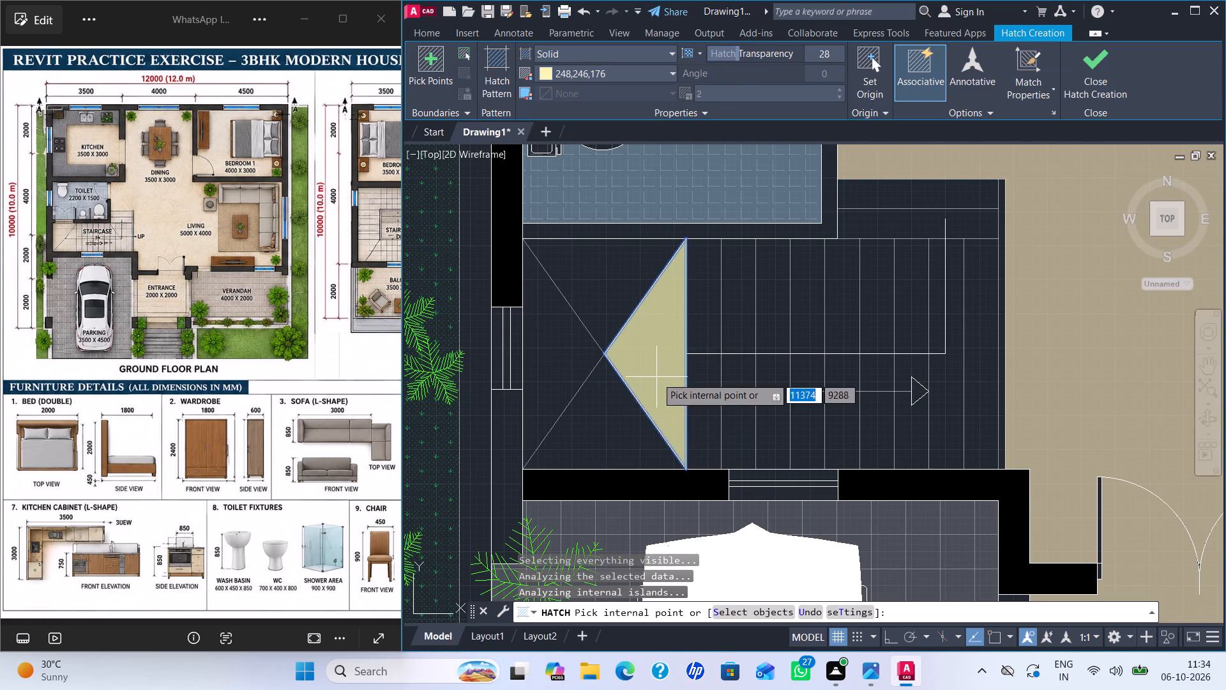
left_click(617, 421)
left_click(570, 344)
left_click(602, 300)
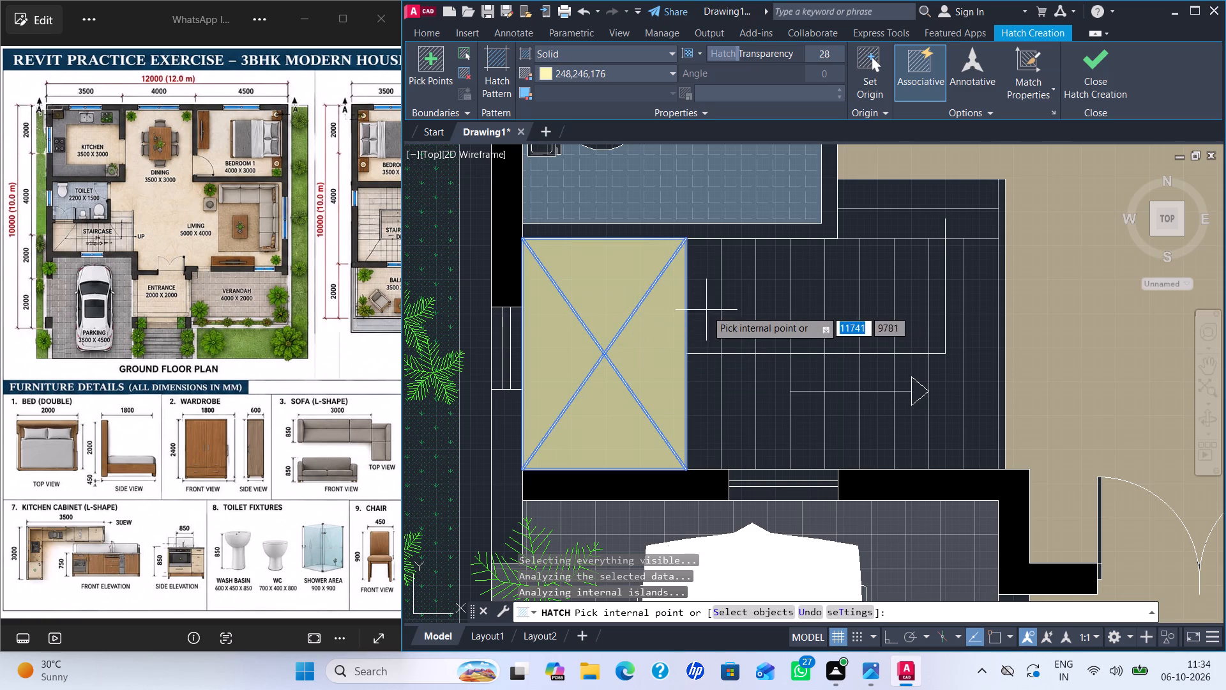
Add the upper-flight treads, the long strips at the living-room end, the two strips above and the thin edge strip to the hatch.
left_click(705, 310)
left_click(740, 300)
left_click(768, 298)
left_click(800, 295)
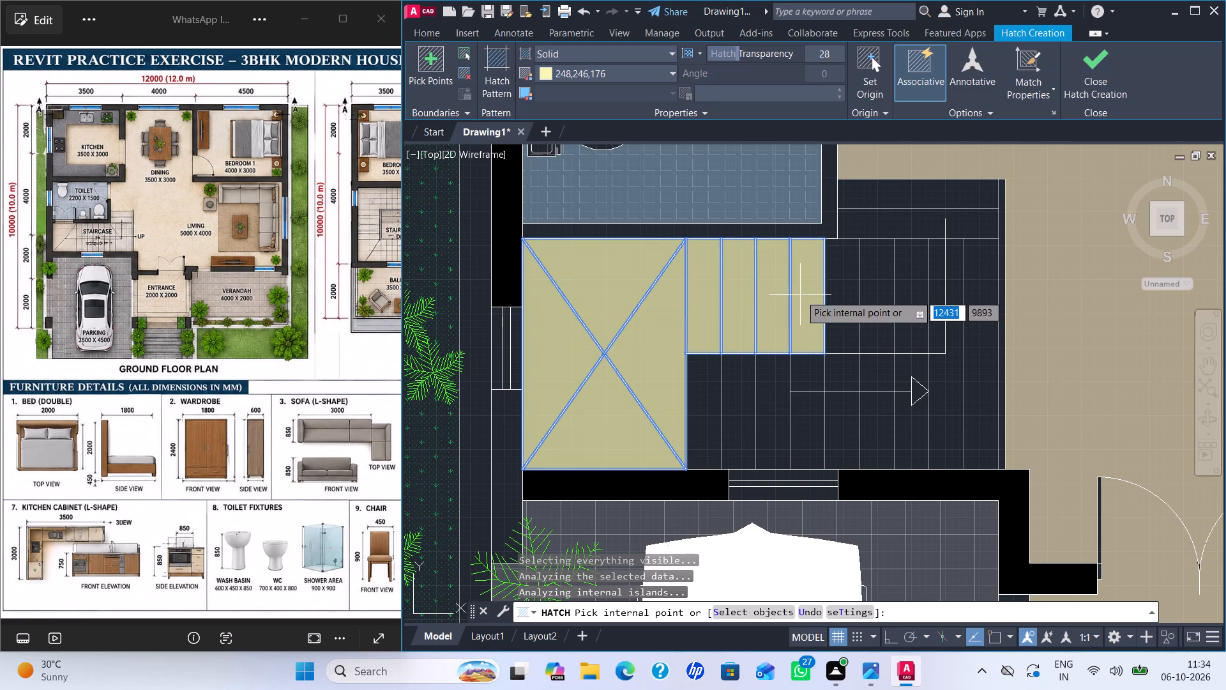
left_click(832, 289)
left_click(880, 278)
left_click(906, 281)
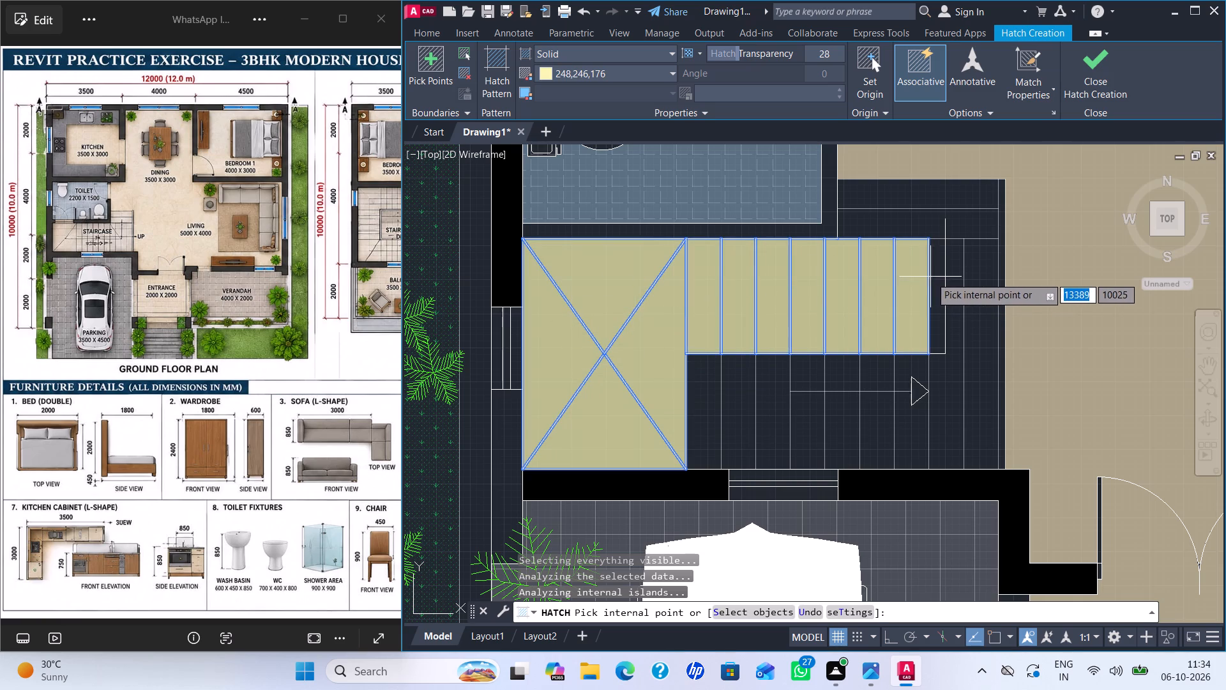
left_click(935, 276)
left_click(965, 286)
left_click(951, 286)
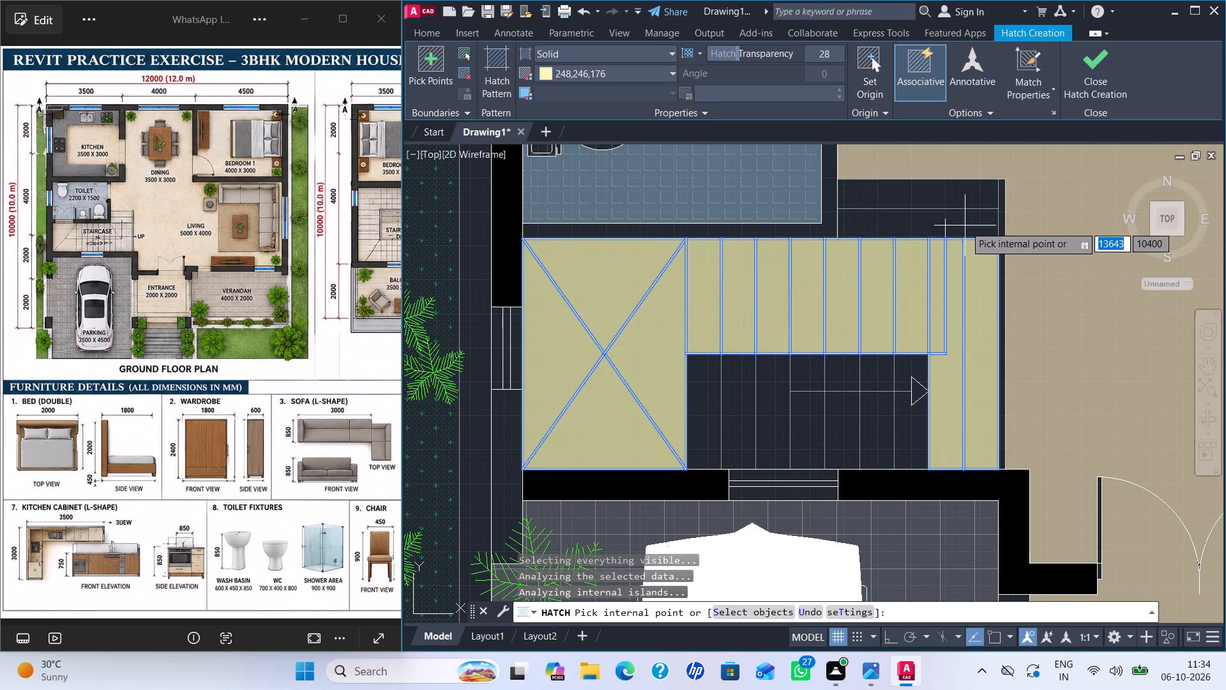
left_click(965, 226)
left_click(978, 192)
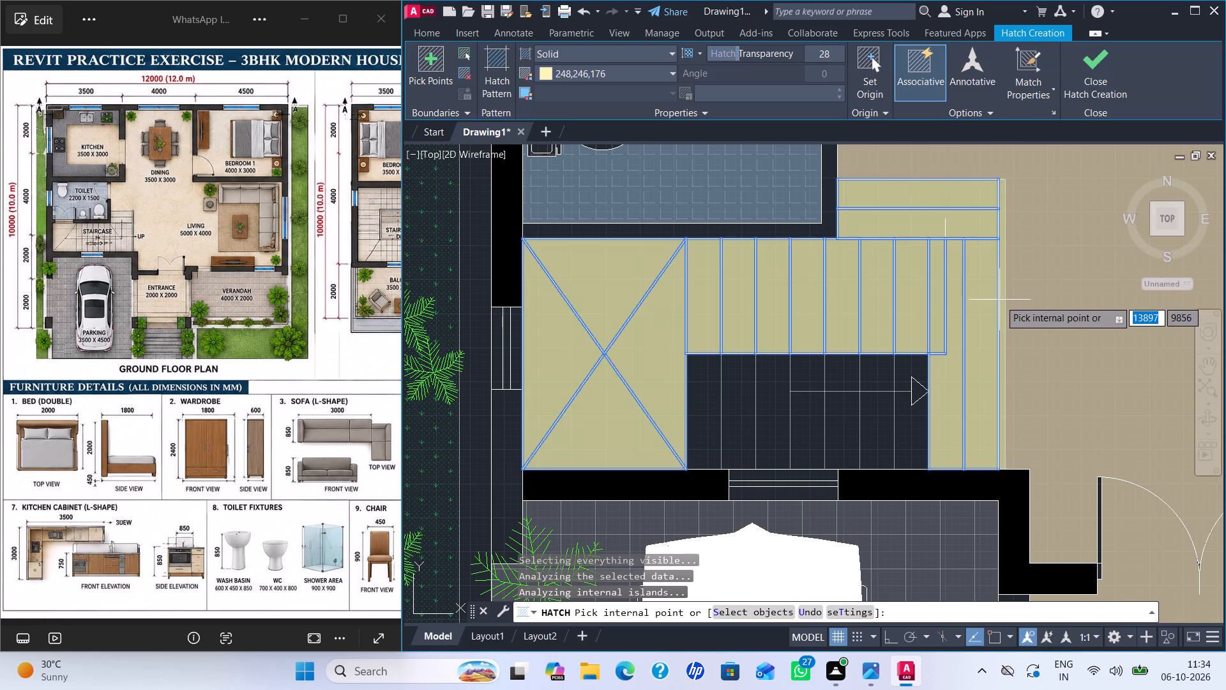
left_click(999, 300)
Add the lower-flight treads and the areas around the direction line to the staircase hatch, leaving out the arrowhead, and finish it.
left_click(711, 410)
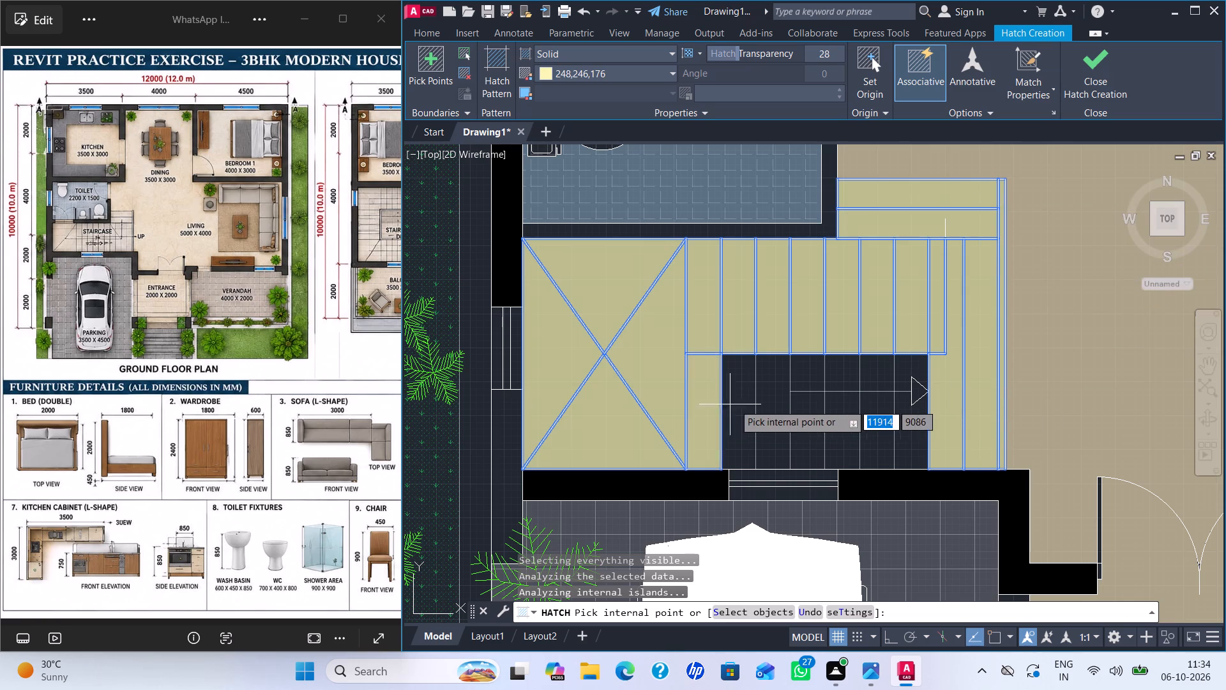
left_click(736, 402)
left_click(773, 397)
left_click(799, 399)
left_click(839, 398)
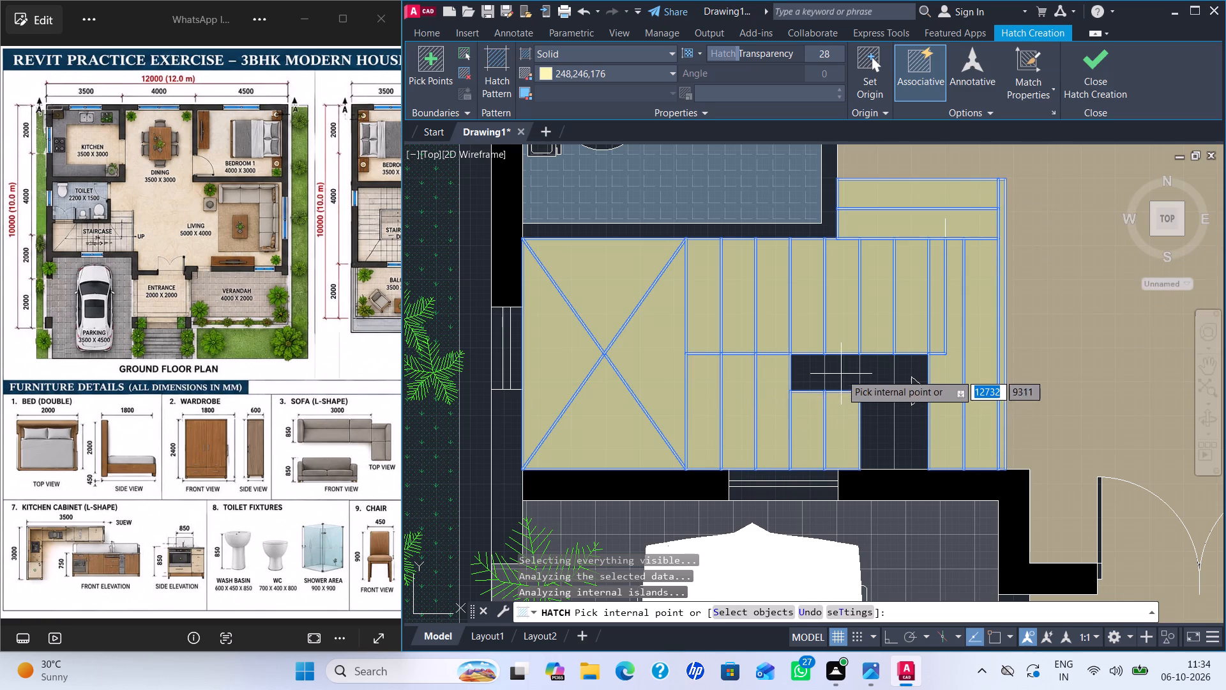
left_click(841, 370)
left_click(807, 369)
left_click(894, 379)
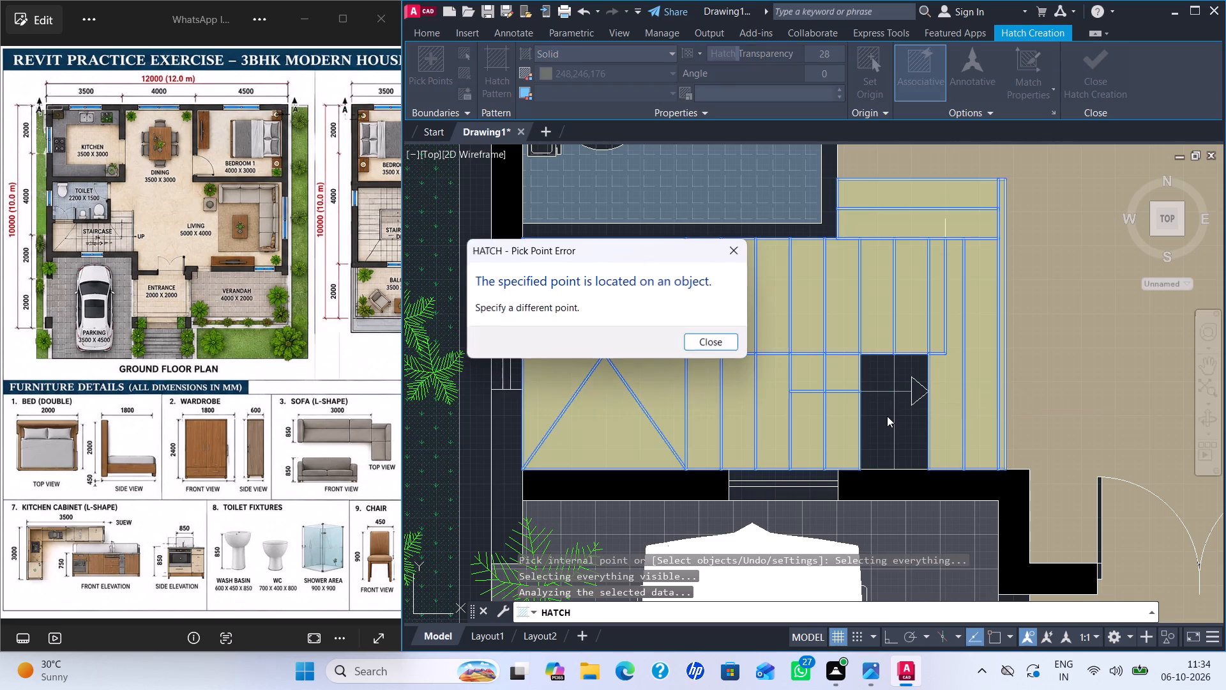
left_click(735, 245)
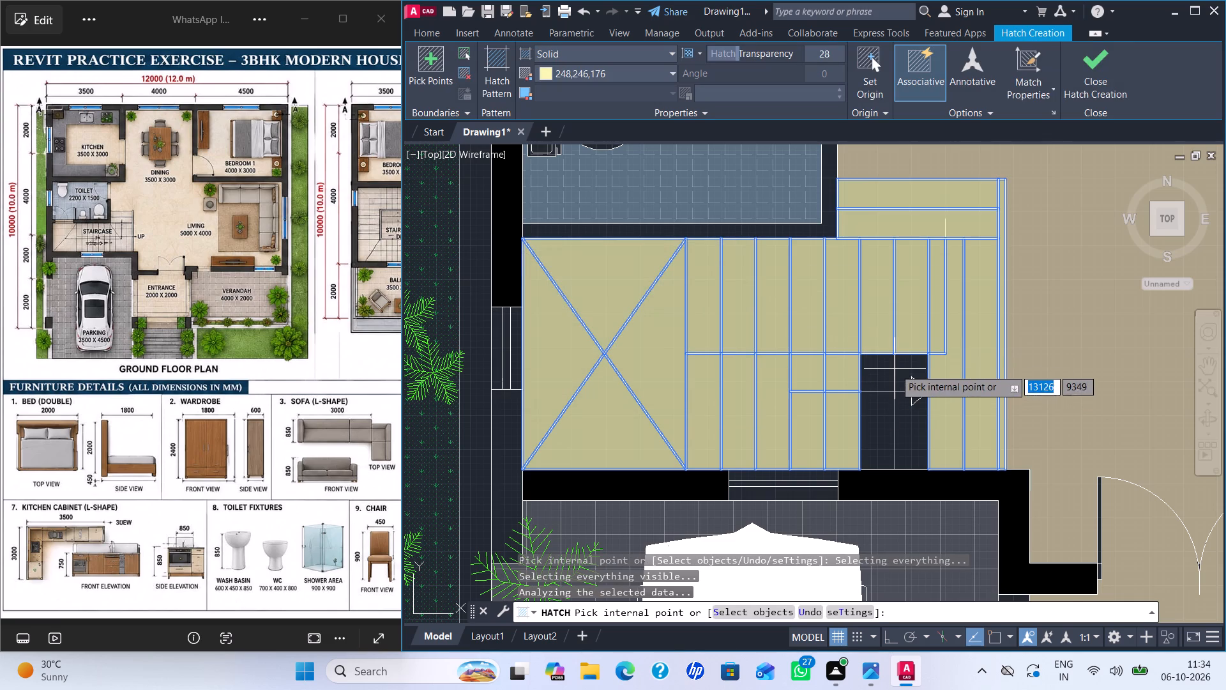
left_click(902, 367)
left_click(905, 427)
left_click(875, 424)
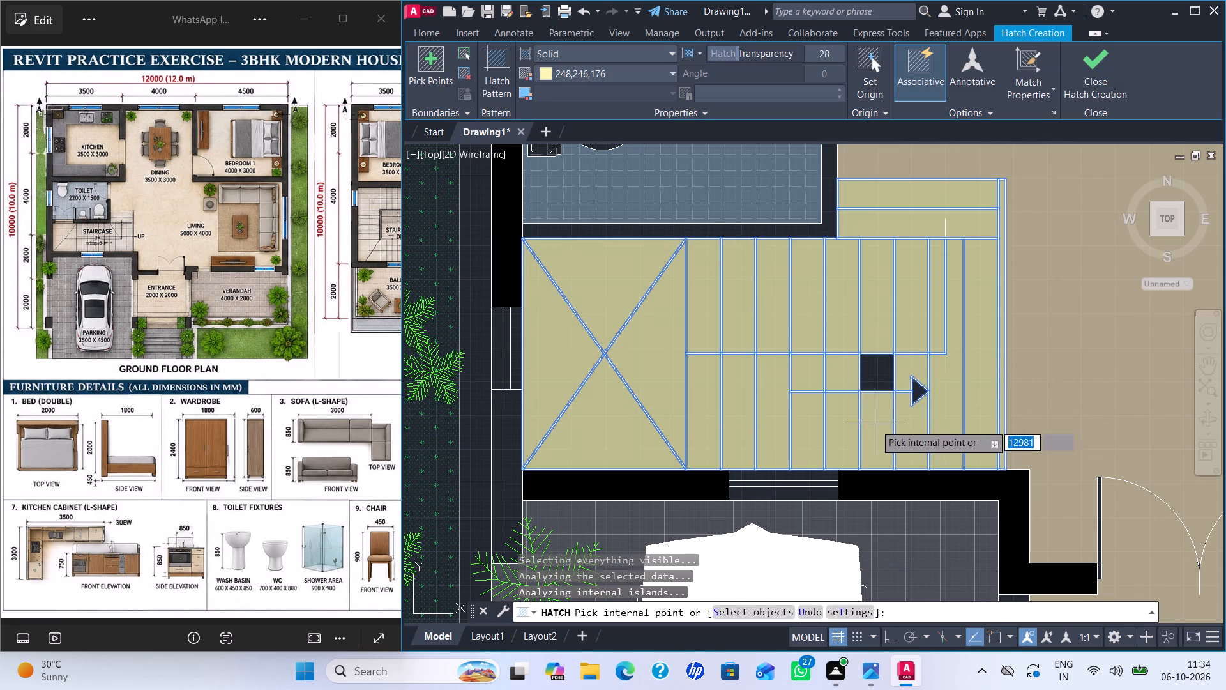
left_click(880, 369)
key("Return")
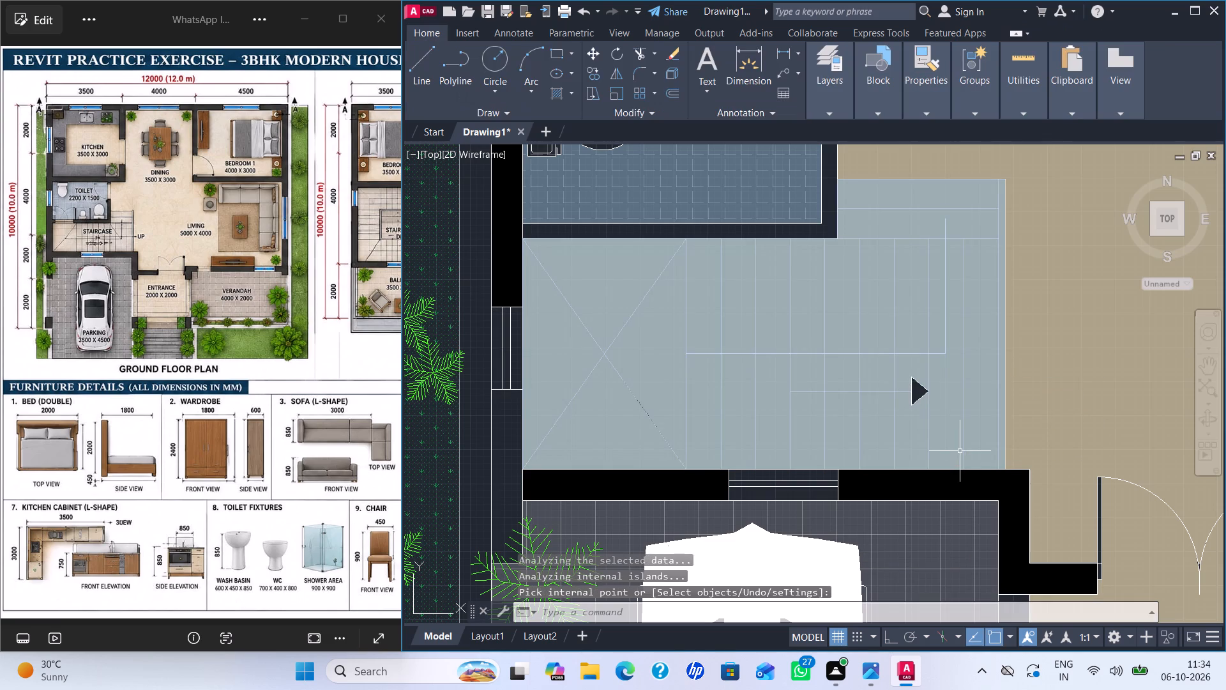
Fill the stair direction arrowhead with a solid 0,0,0 hatch.
key("h")
key("Return")
left_click(545, 73)
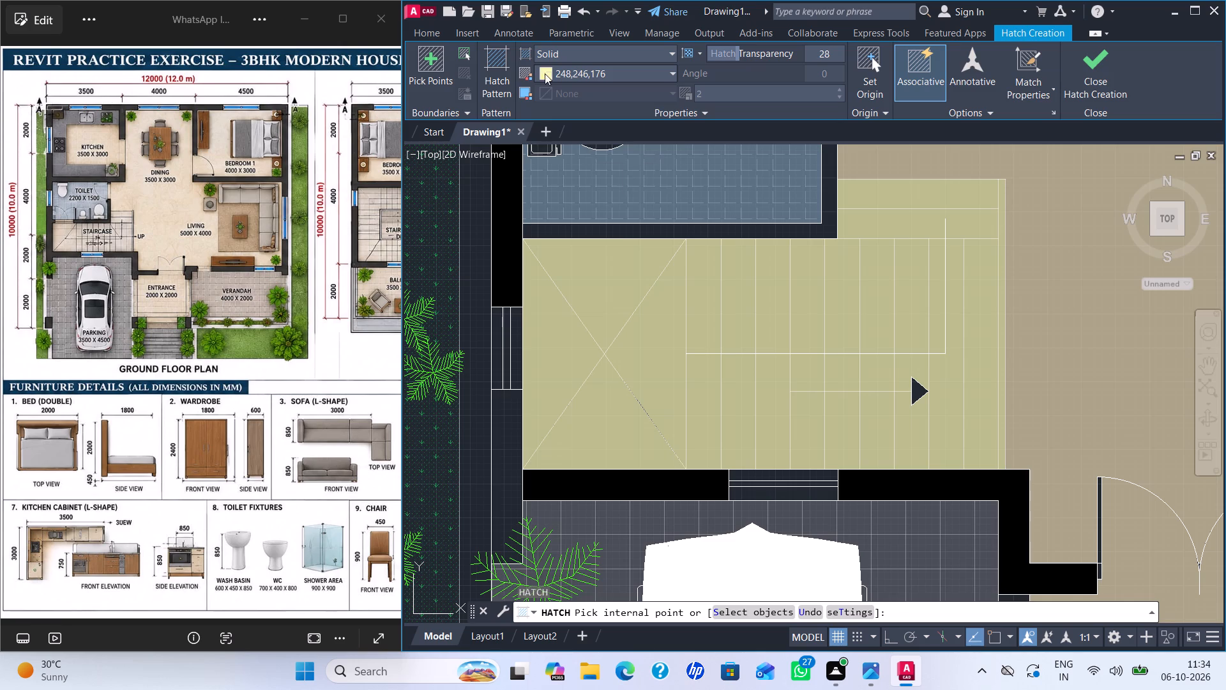
left_click(547, 139)
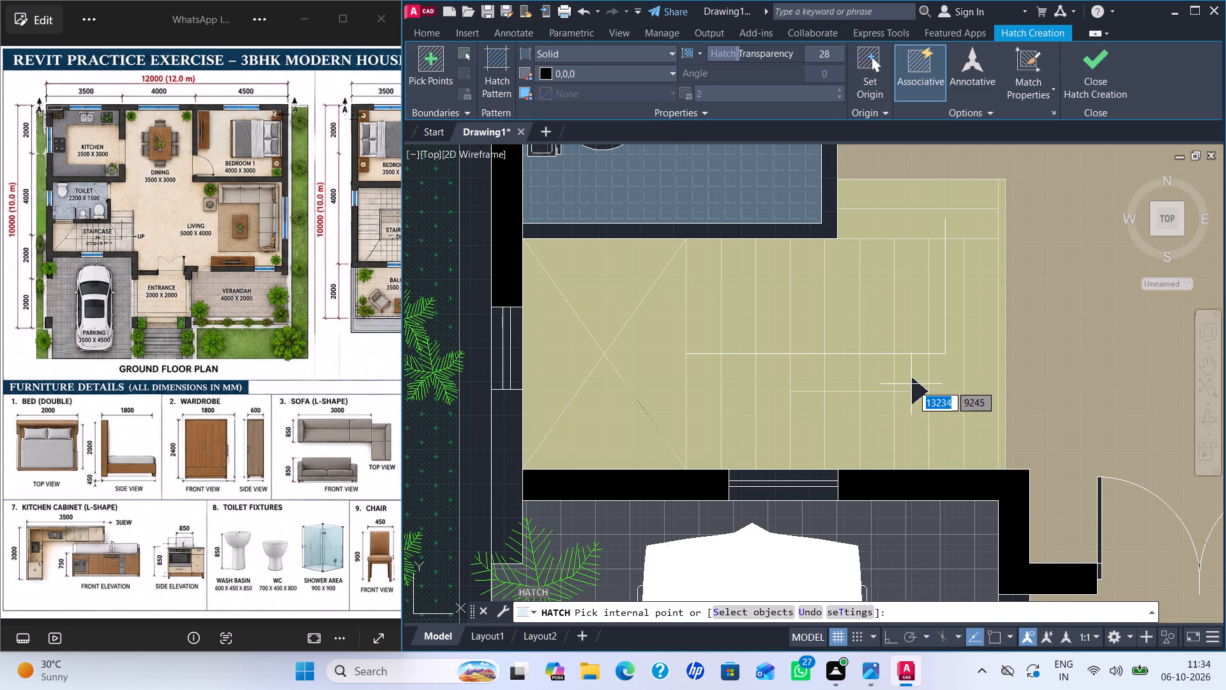
left_click(916, 387)
key("Return")
Review the whole ground floor plan against the reference image for areas still needing a fill.
scroll(987, 487, "down", 2)
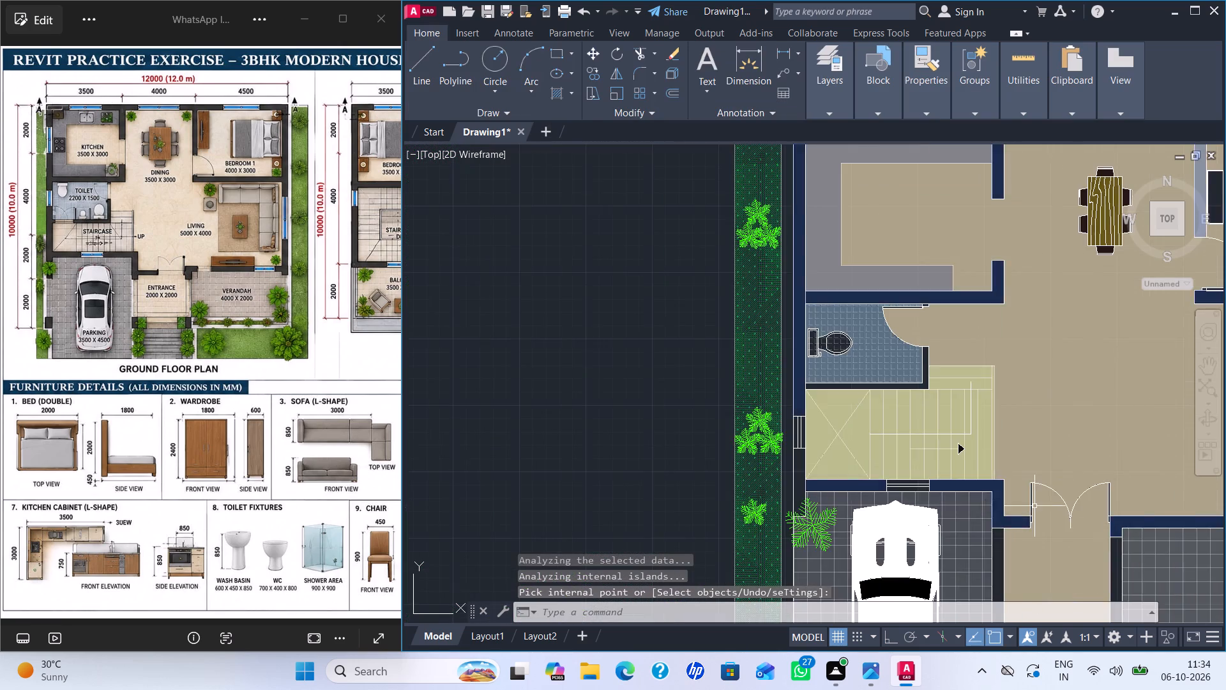
scroll(1034, 506, "down", 1)
scroll(1084, 535, "down", 1)
middle_click_drag(1079, 525, 829, 378)
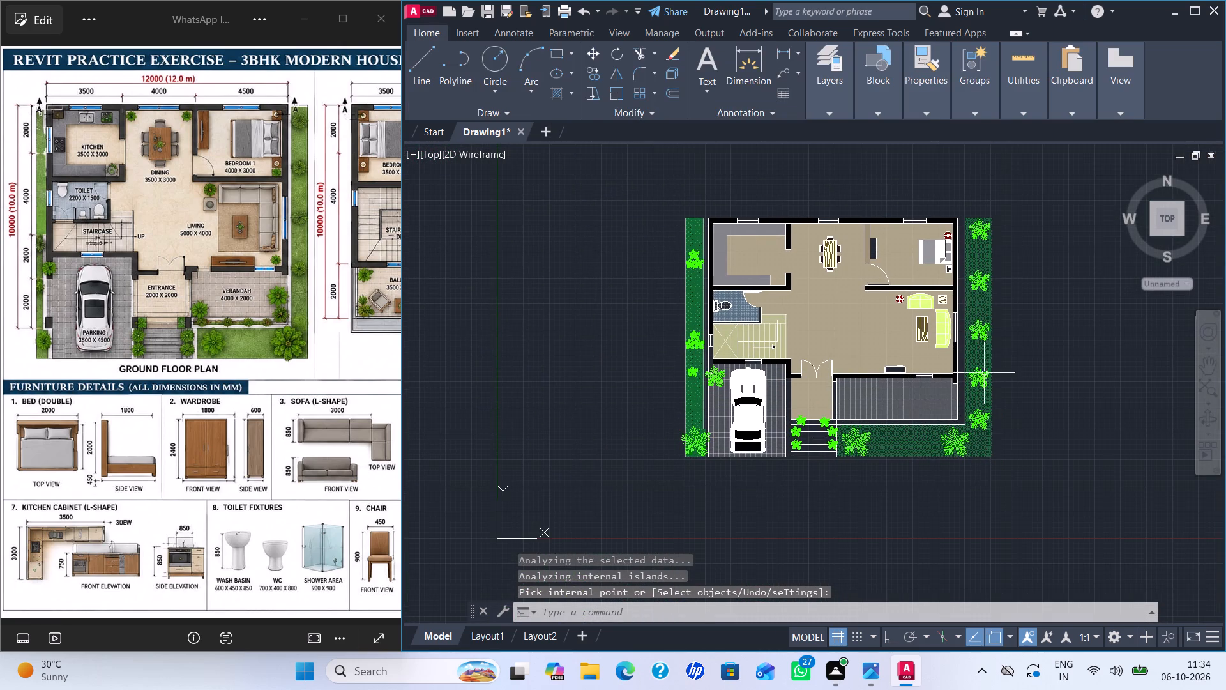
scroll(1047, 354, "up", 1)
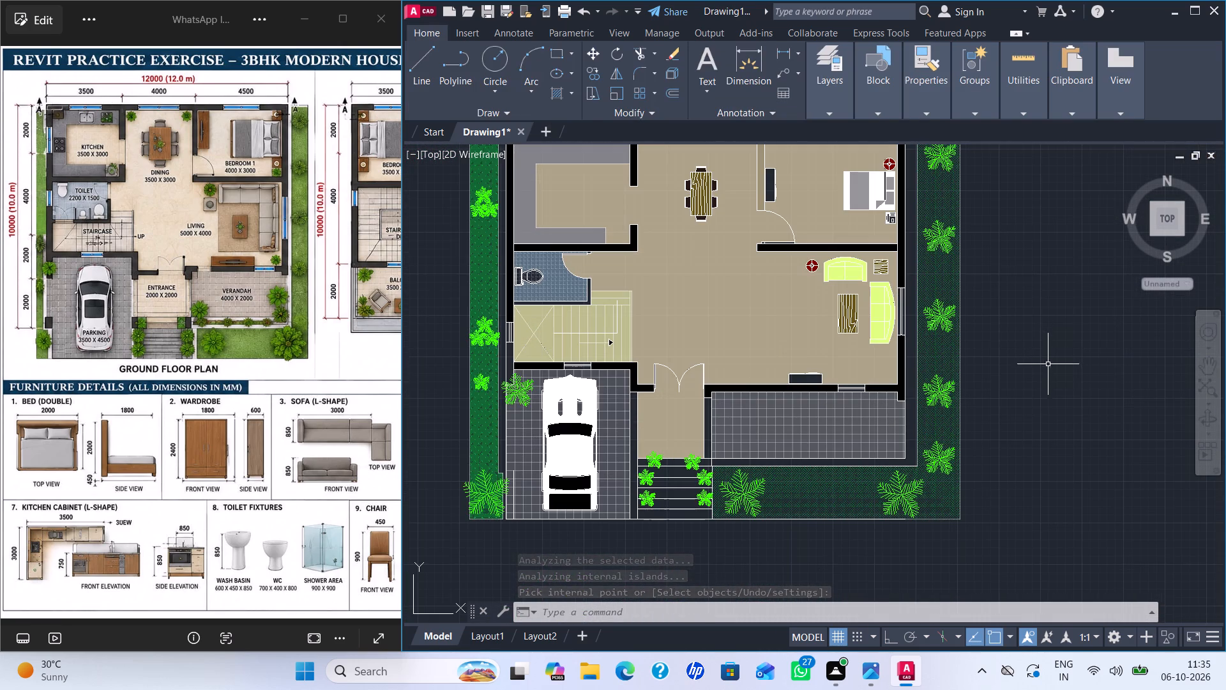
middle_click_drag(1043, 376, 1085, 491)
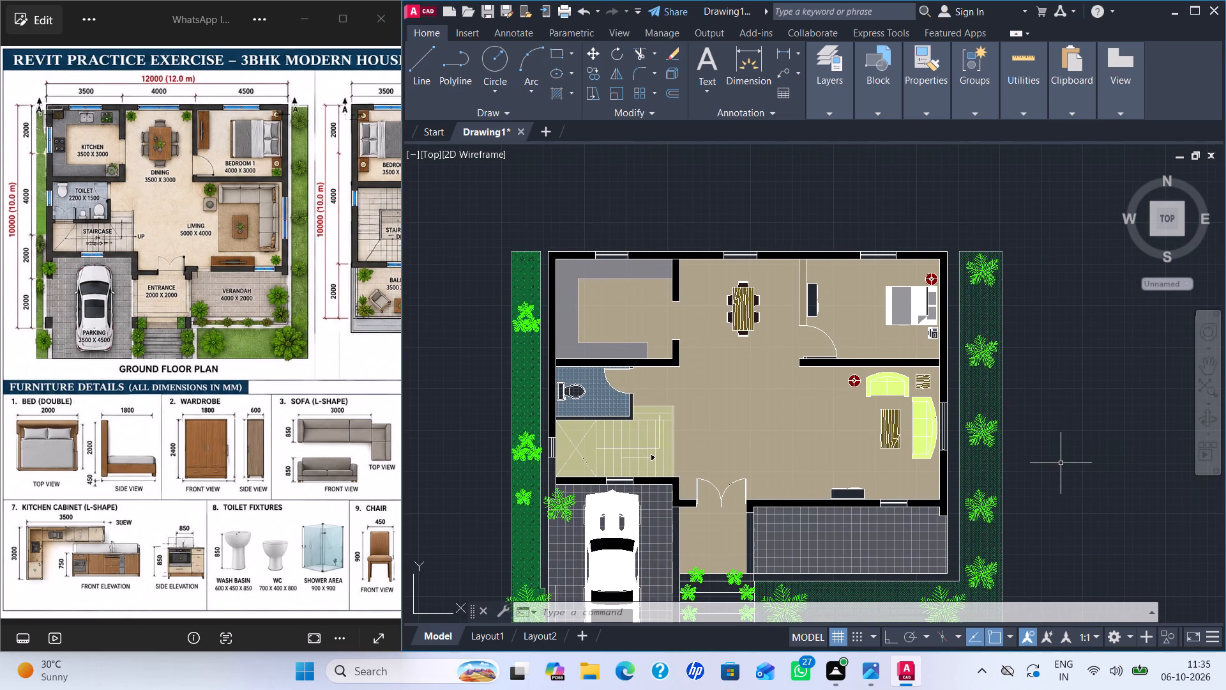
scroll(1062, 461, "down", 1)
middle_click_drag(1068, 463, 1065, 424)
scroll(1061, 436, "up", 1)
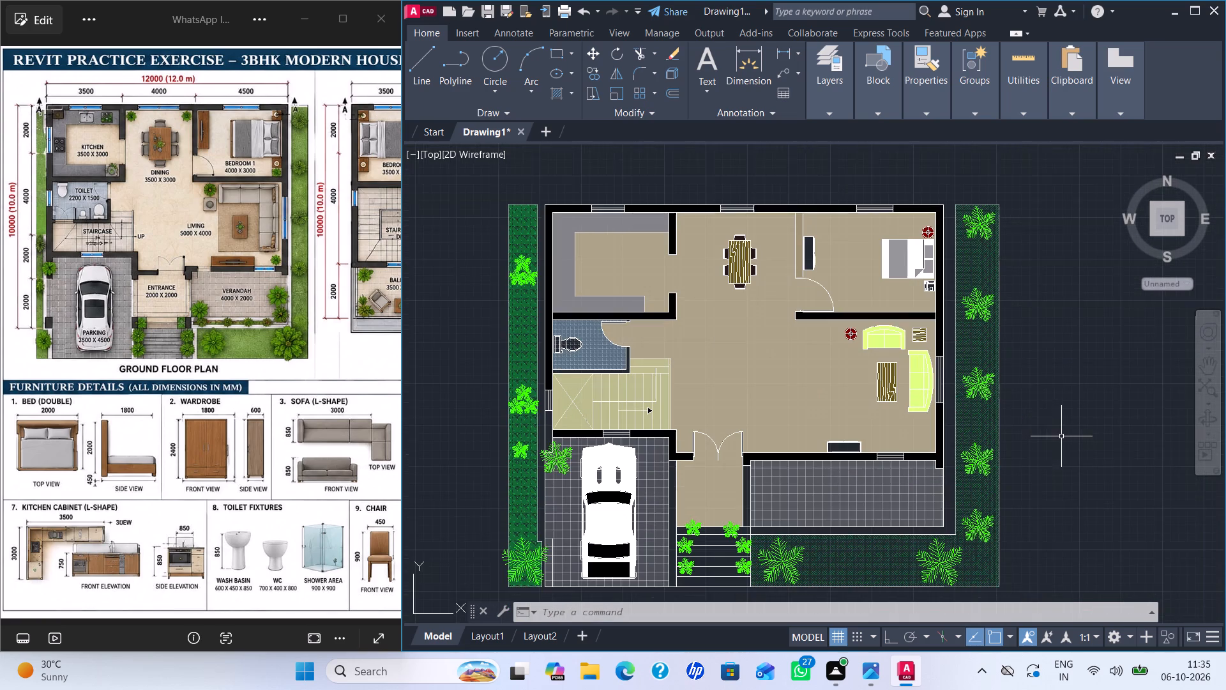
Fill the narrow strip between the entrance floor and the verandah with a solid 254,234,185 hatch.
middle_click_drag(1020, 527, 1022, 378)
scroll(820, 436, "up", 1)
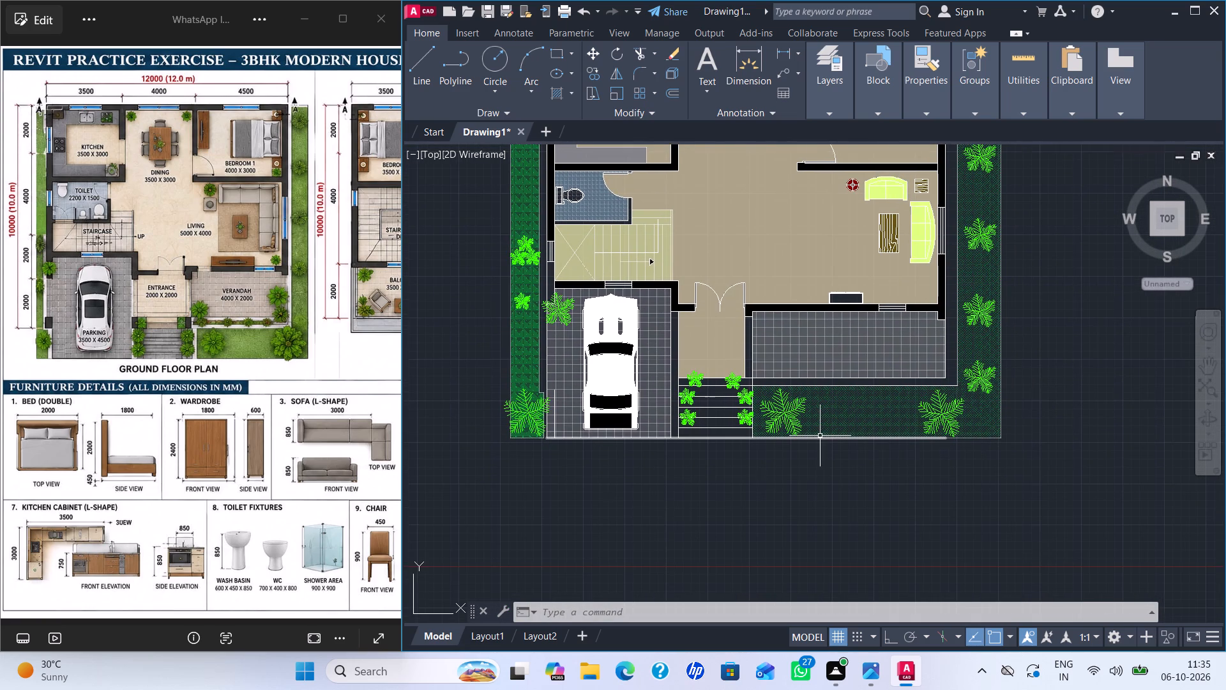
scroll(687, 333, "up", 1)
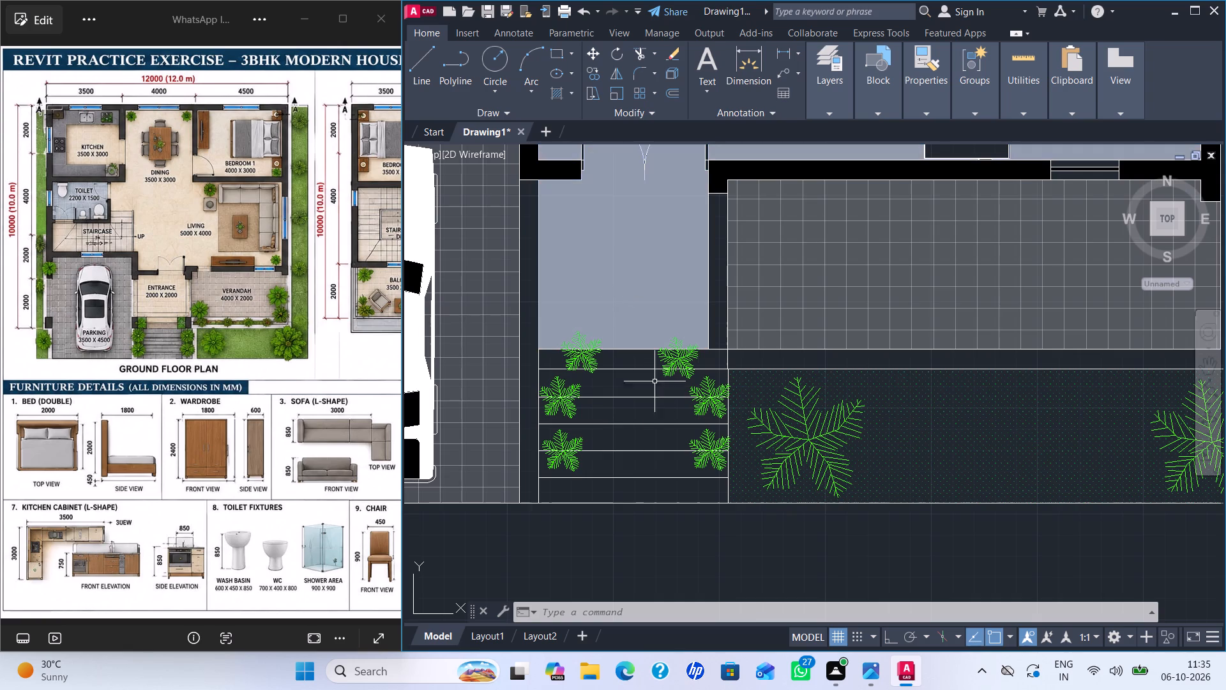
key("h")
key("Return")
left_click(549, 72)
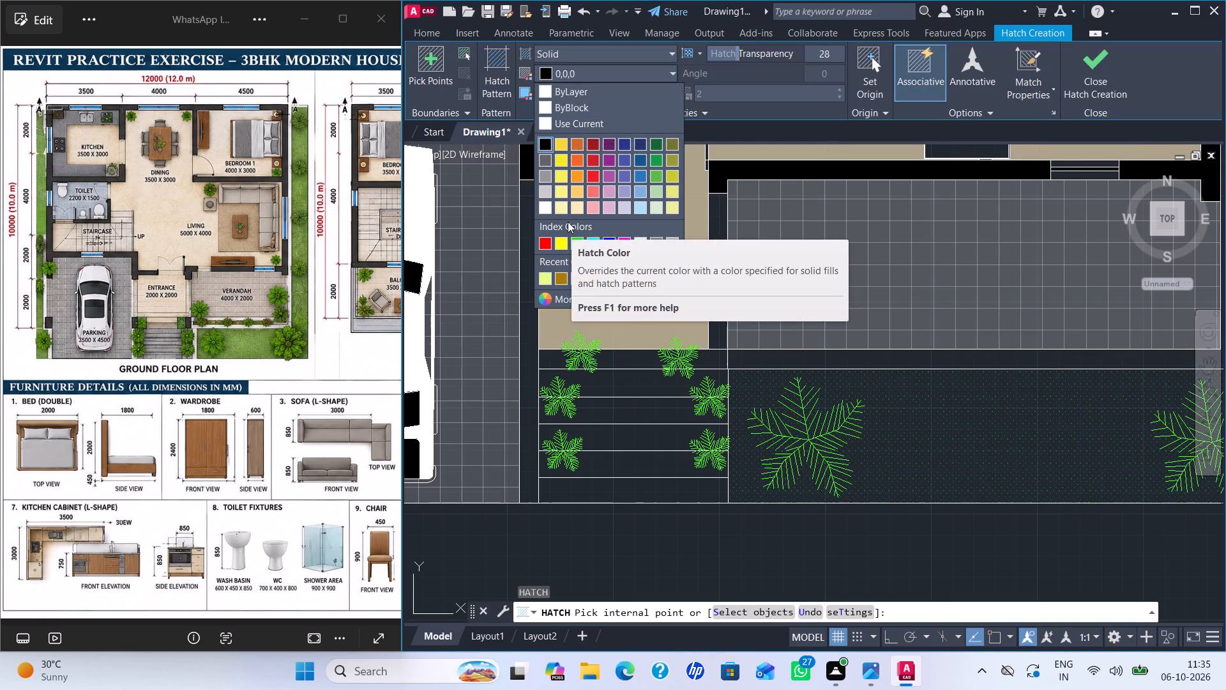
left_click(589, 205)
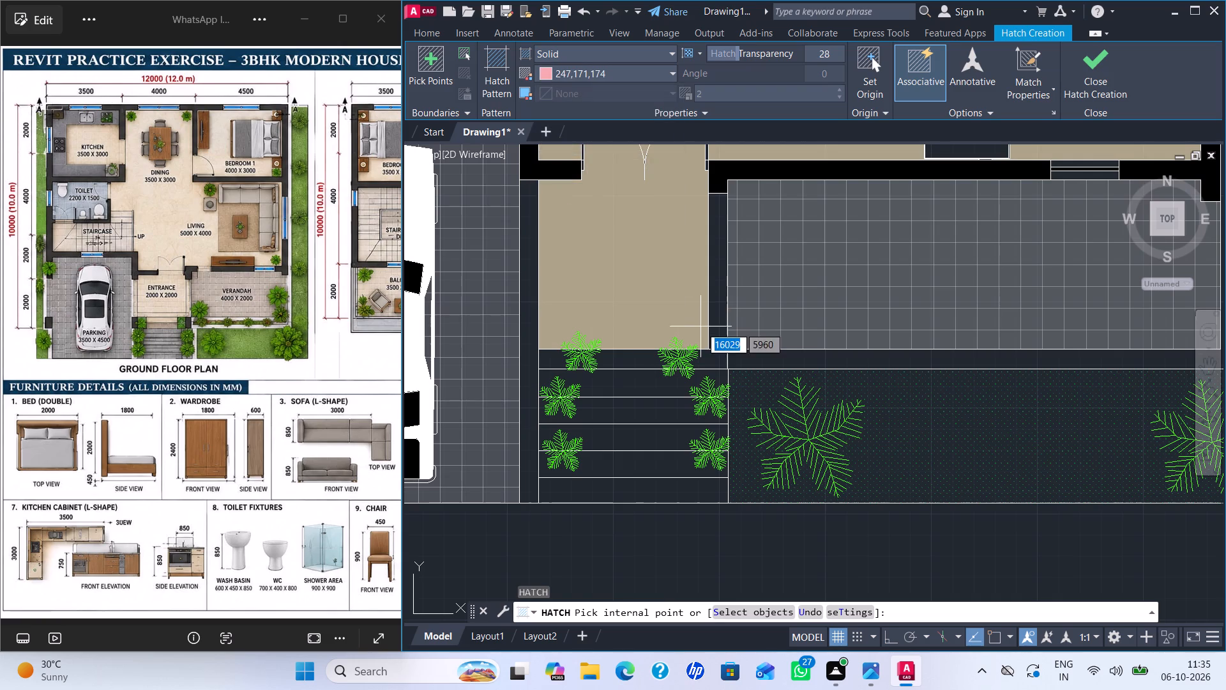
left_click(546, 72)
left_click(574, 206)
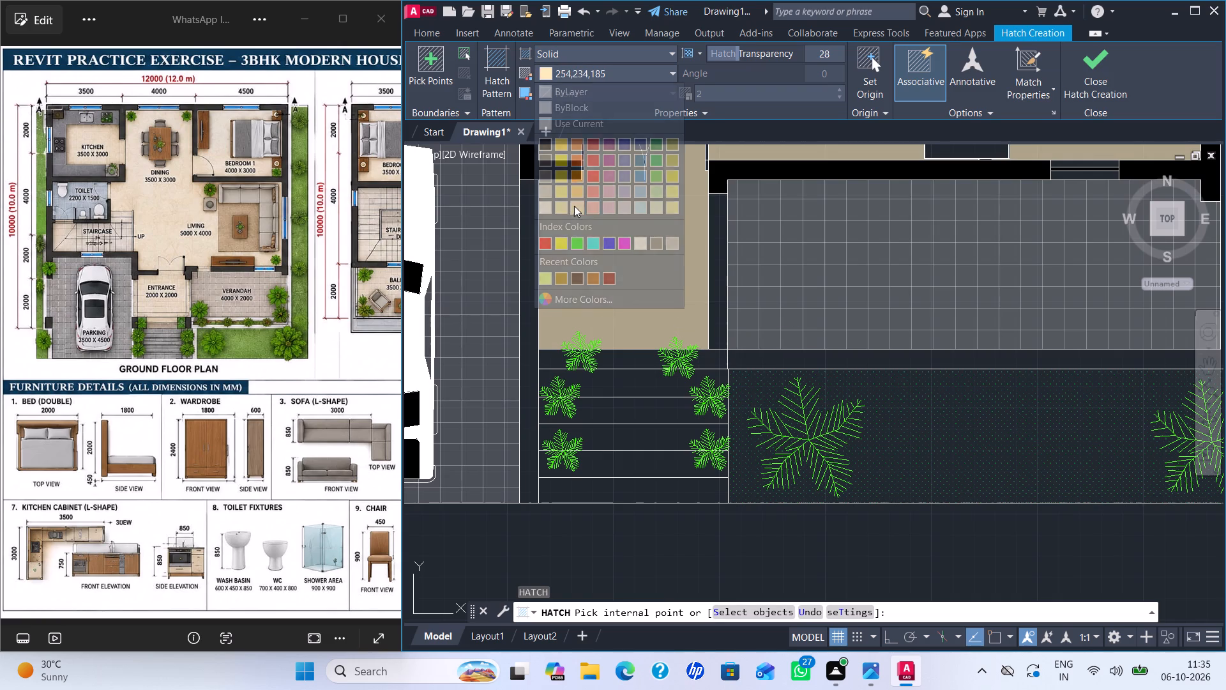
left_click(716, 294)
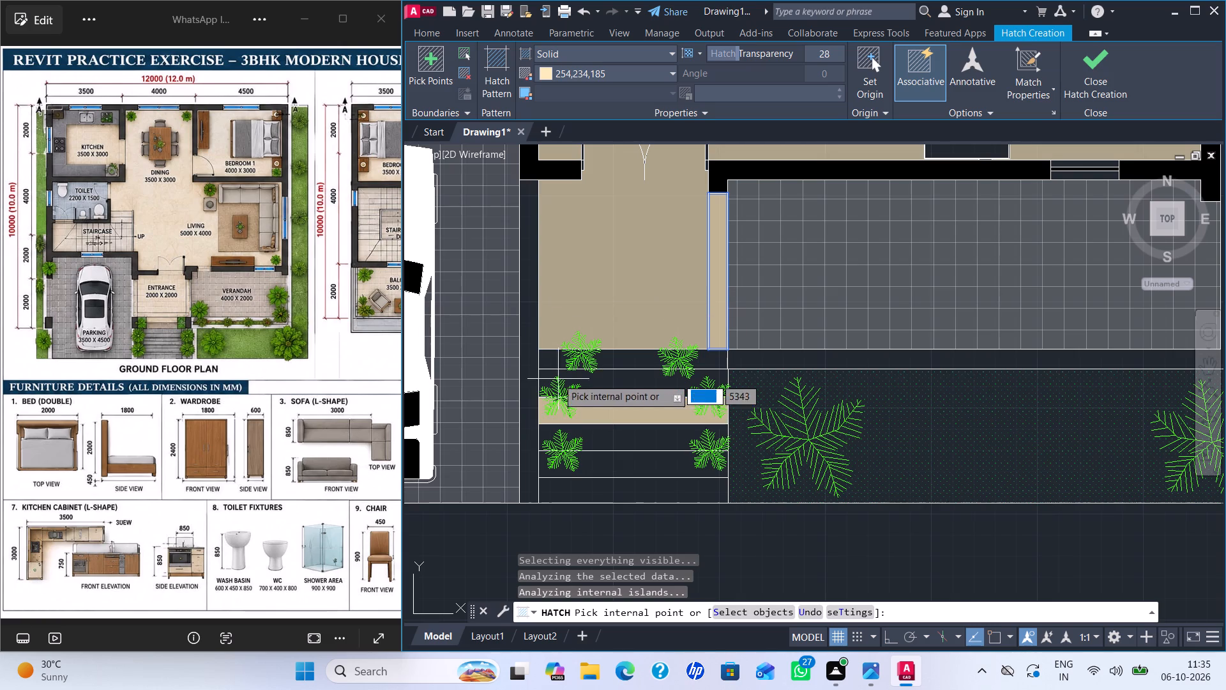
key("Escape")
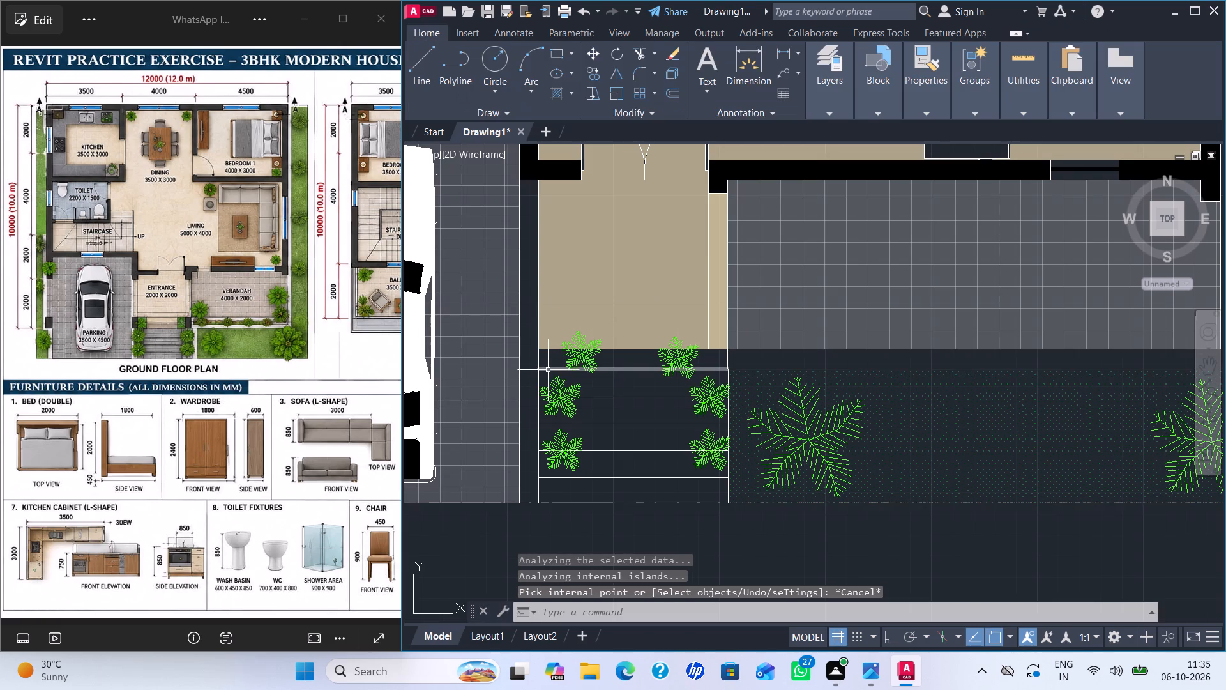
Extend the line at the front edge of the entrance floor across to the parking area's edge.
key("e")
key("x")
key("Return")
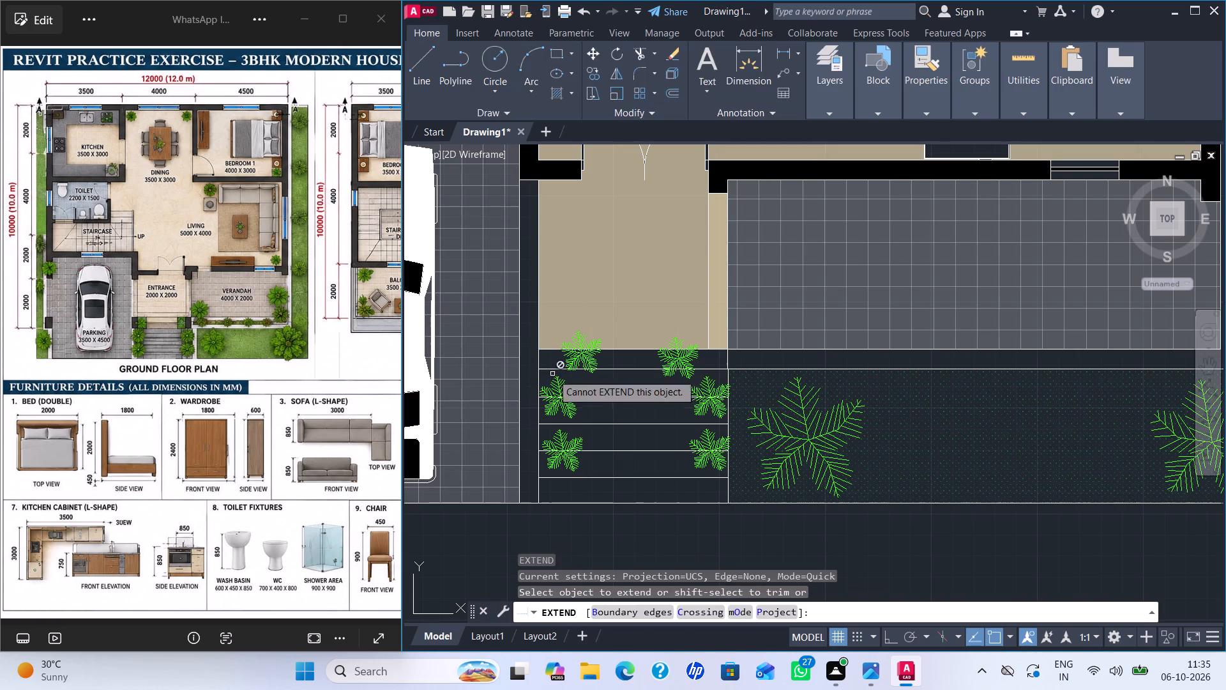
left_click(543, 351)
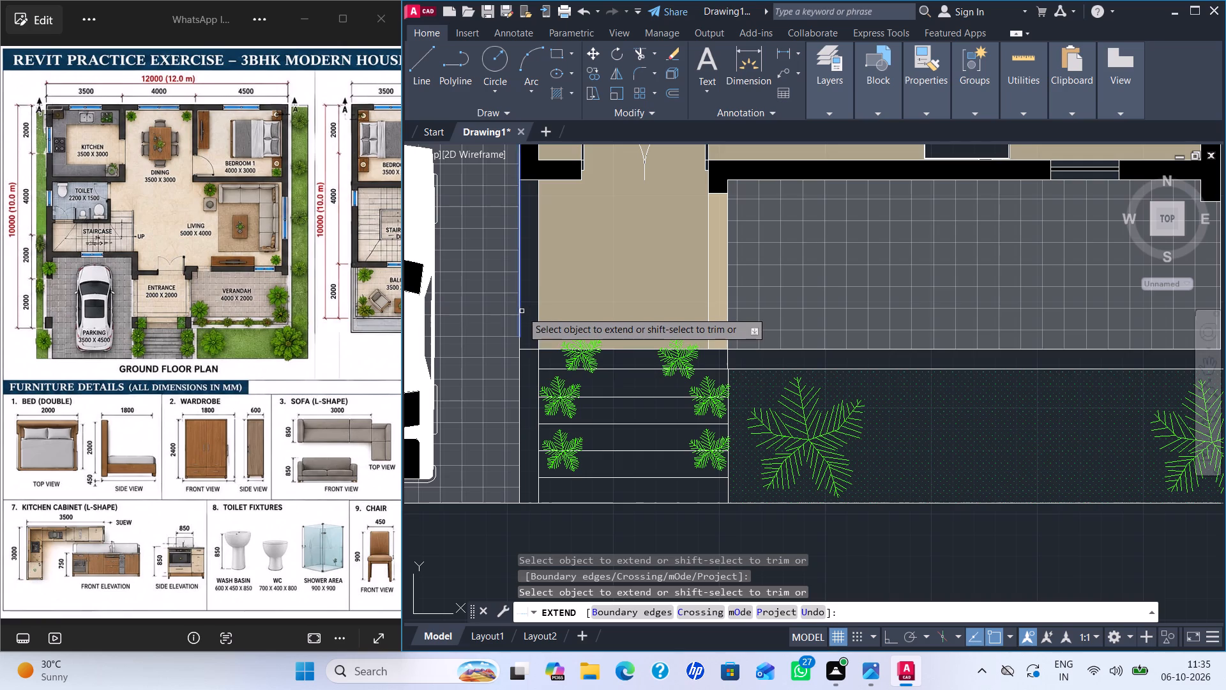
key("Escape")
Fill the narrow strip between the entrance floor and the parking area with the same solid 254,234,185 hatch.
key("h")
key("Return")
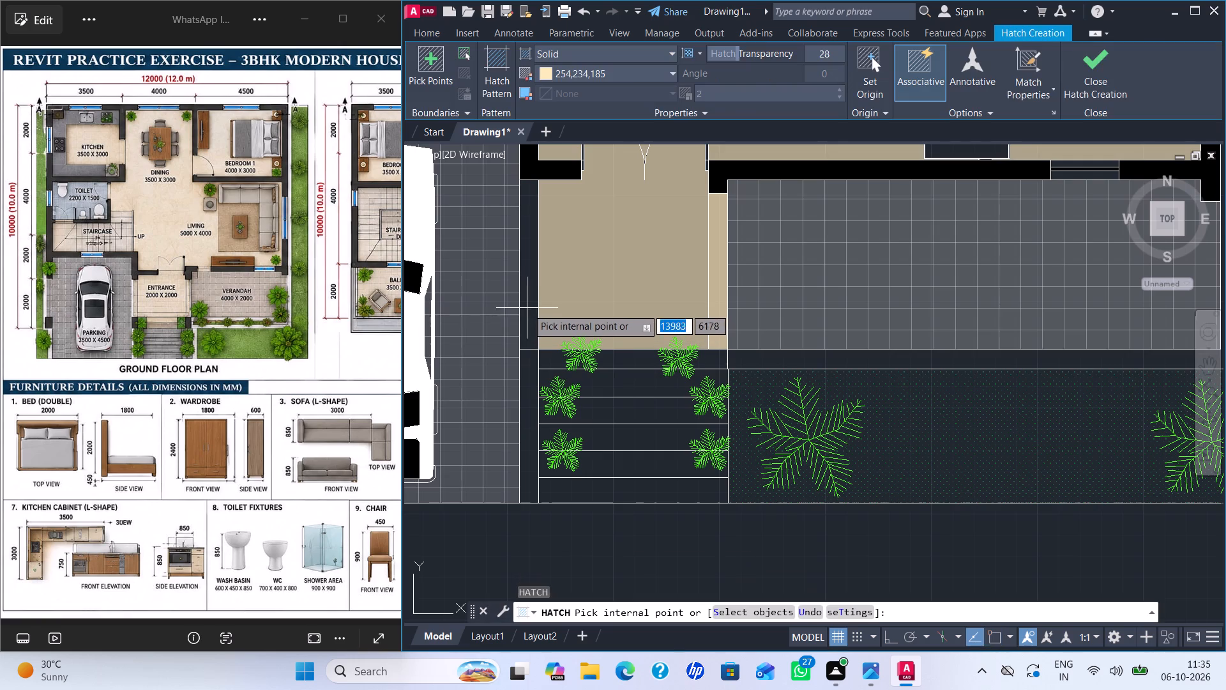
left_click(528, 307)
key("Return")
scroll(790, 484, "down", 1)
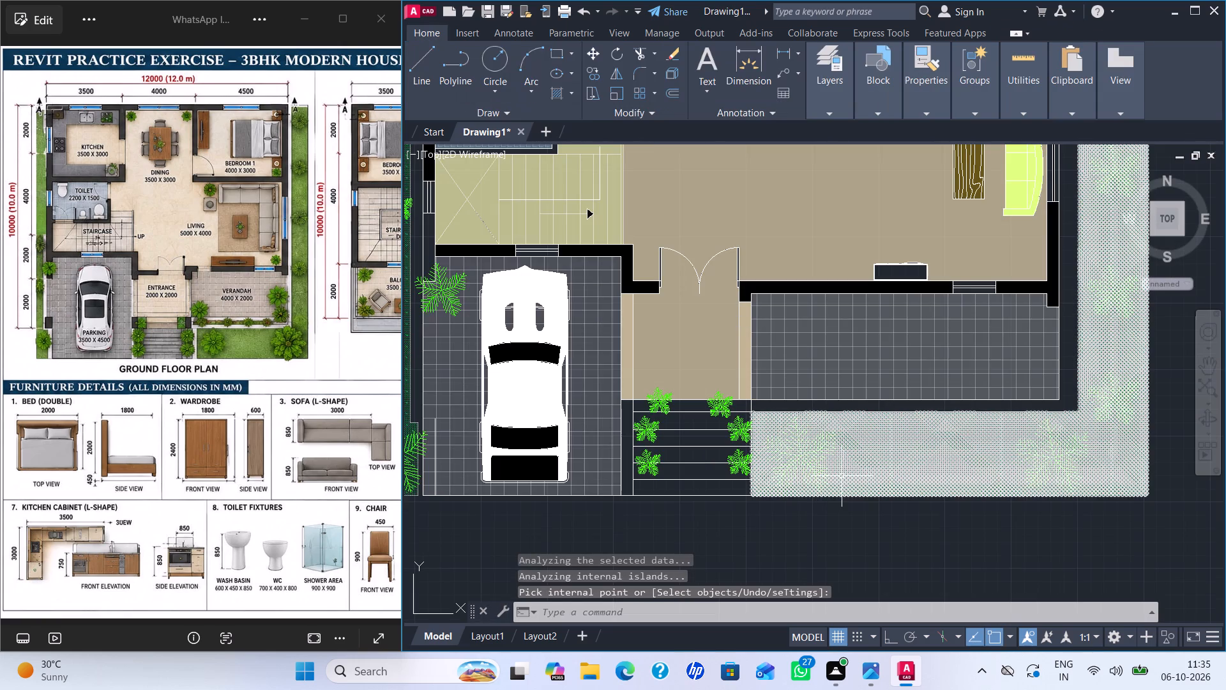
key("Escape")
key("Escape")
Review the whole ground floor plan against the reference image, checking the entrance, verandah and parking areas for missing fills.
scroll(738, 527, "down", 1)
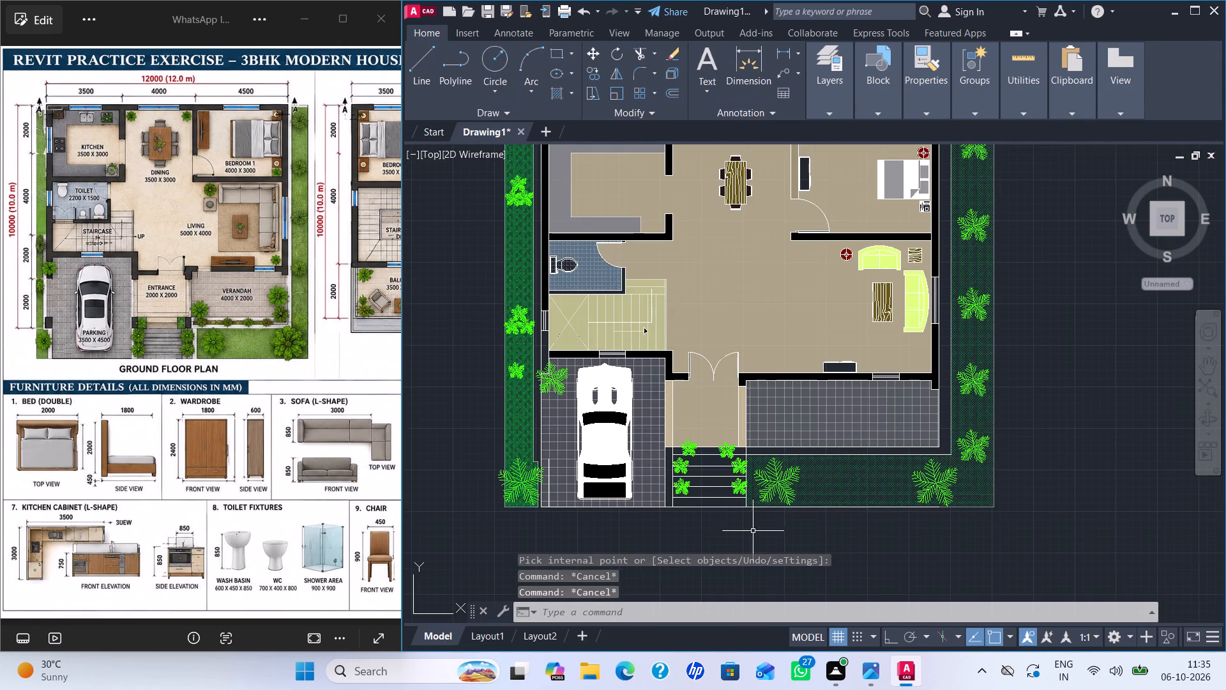
scroll(770, 532, "down", 1)
scroll(777, 530, "up", 1)
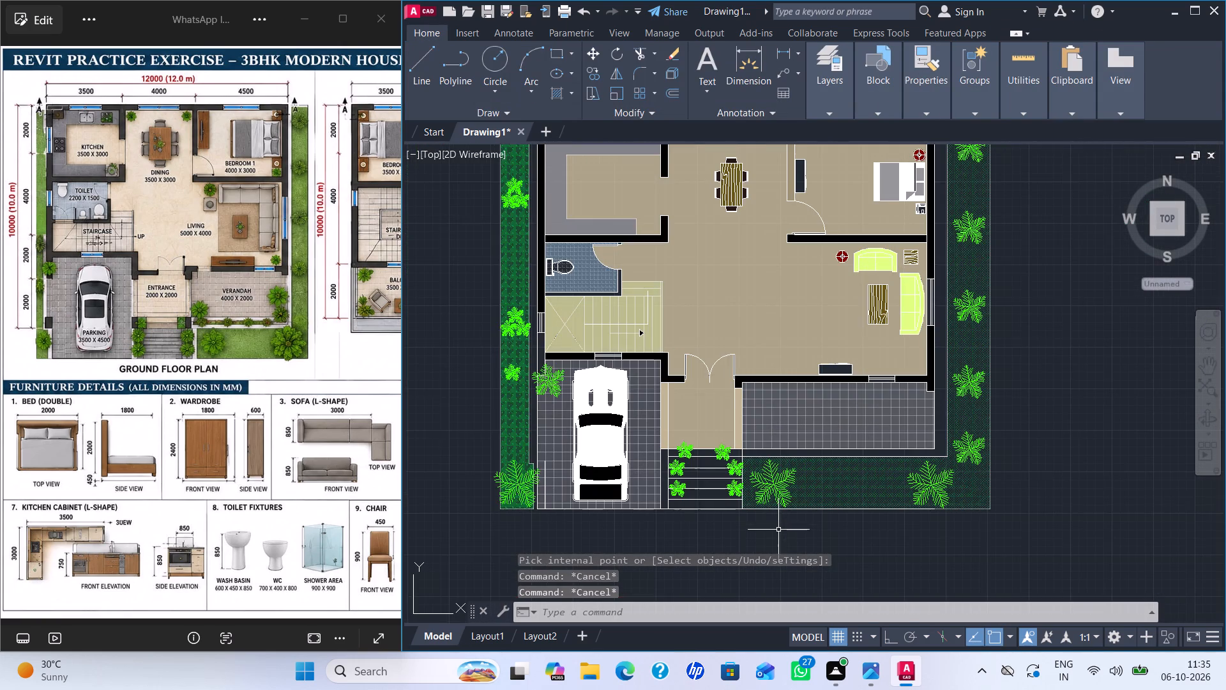
scroll(815, 532, "down", 1)
middle_click_drag(1059, 465, 1074, 415)
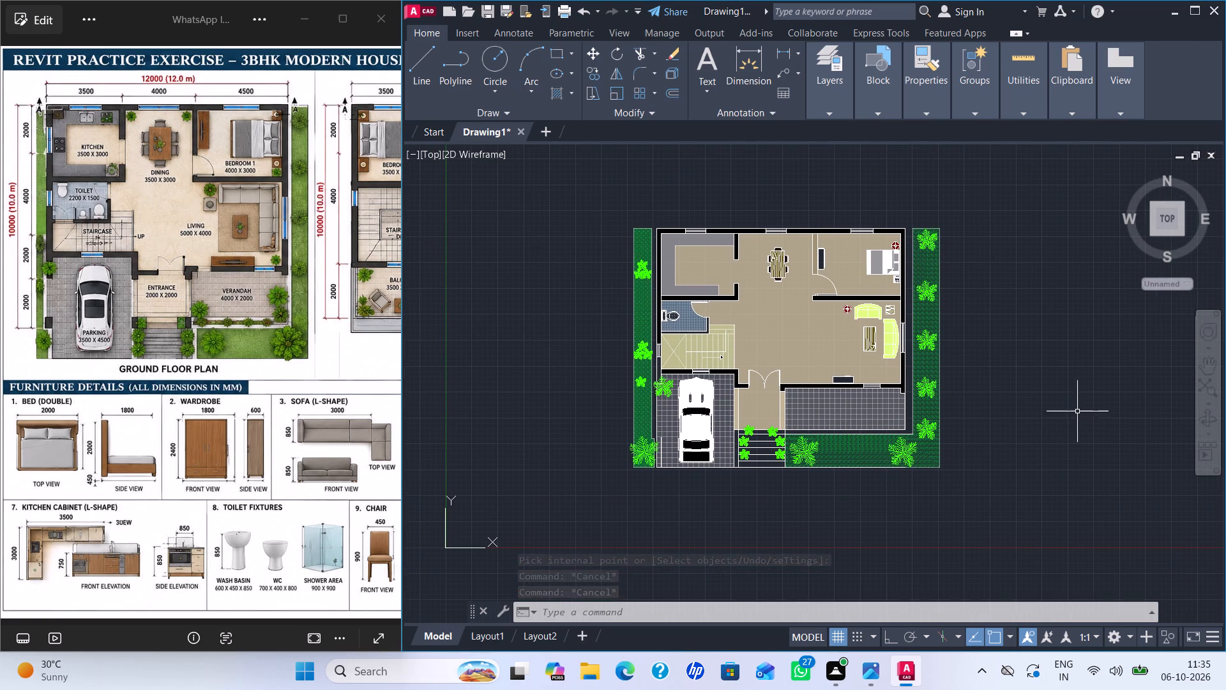
scroll(1003, 463, "up", 1)
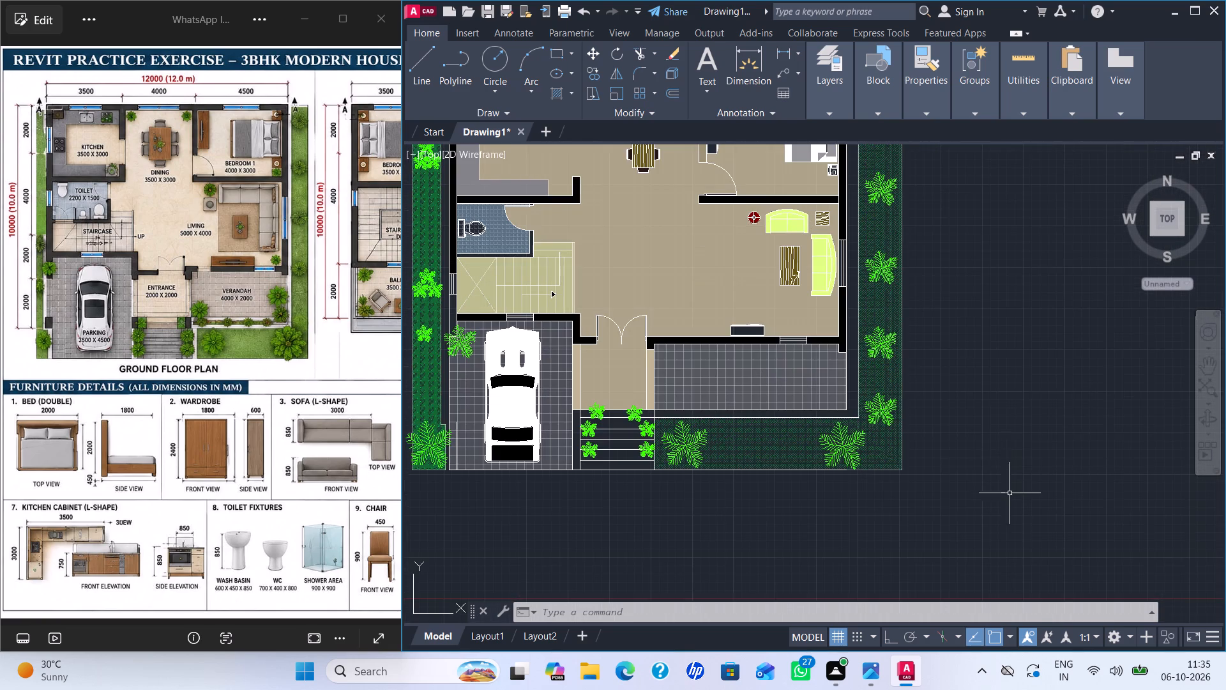
scroll(1032, 502, "down", 1)
middle_click_drag(1053, 498, 1149, 449)
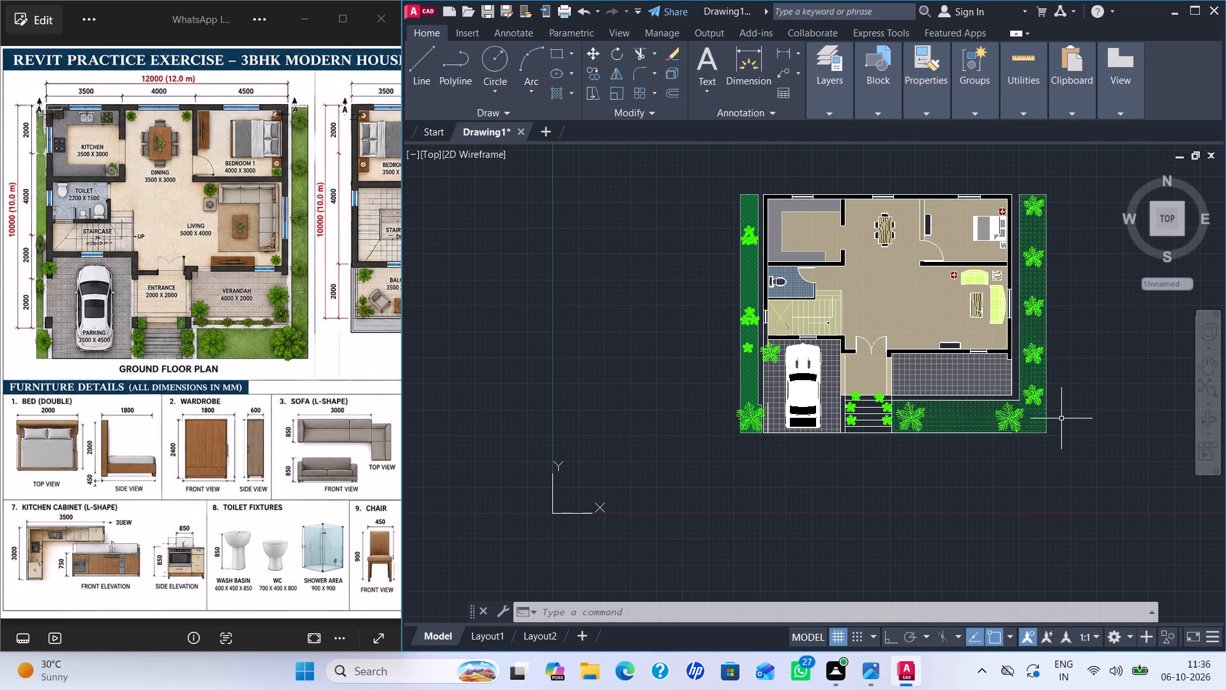
middle_click_drag(1068, 411, 942, 437)
scroll(967, 377, "up", 1)
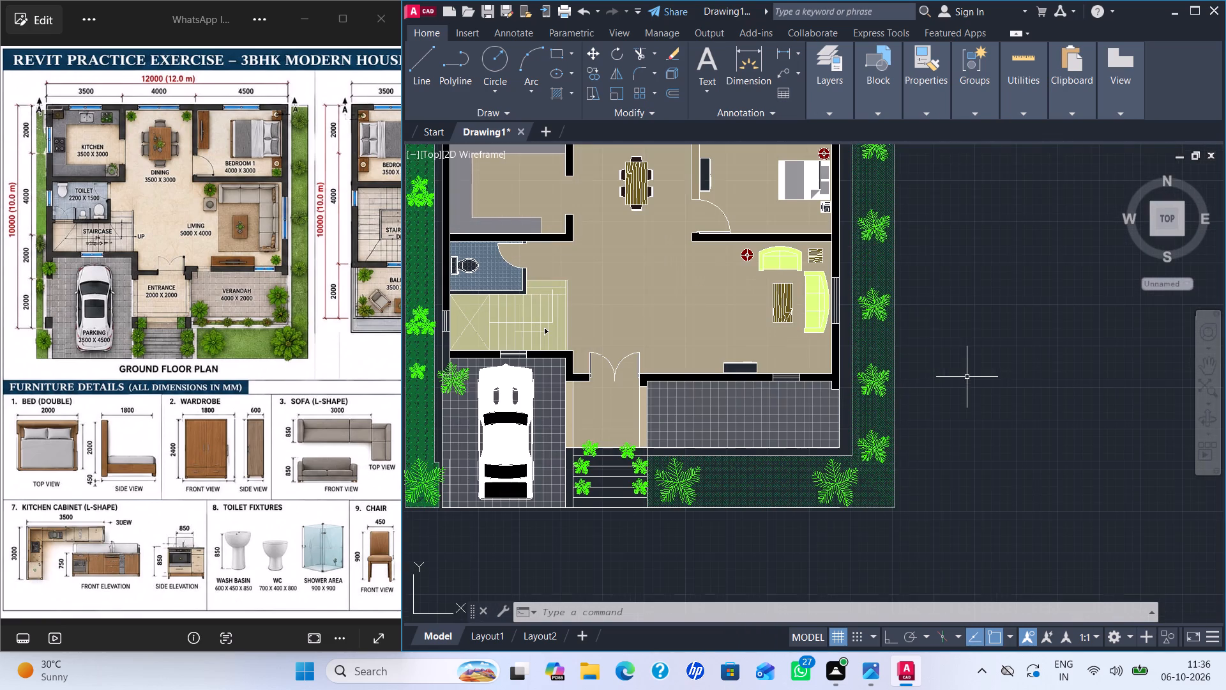
middle_click_drag(975, 379, 1105, 436)
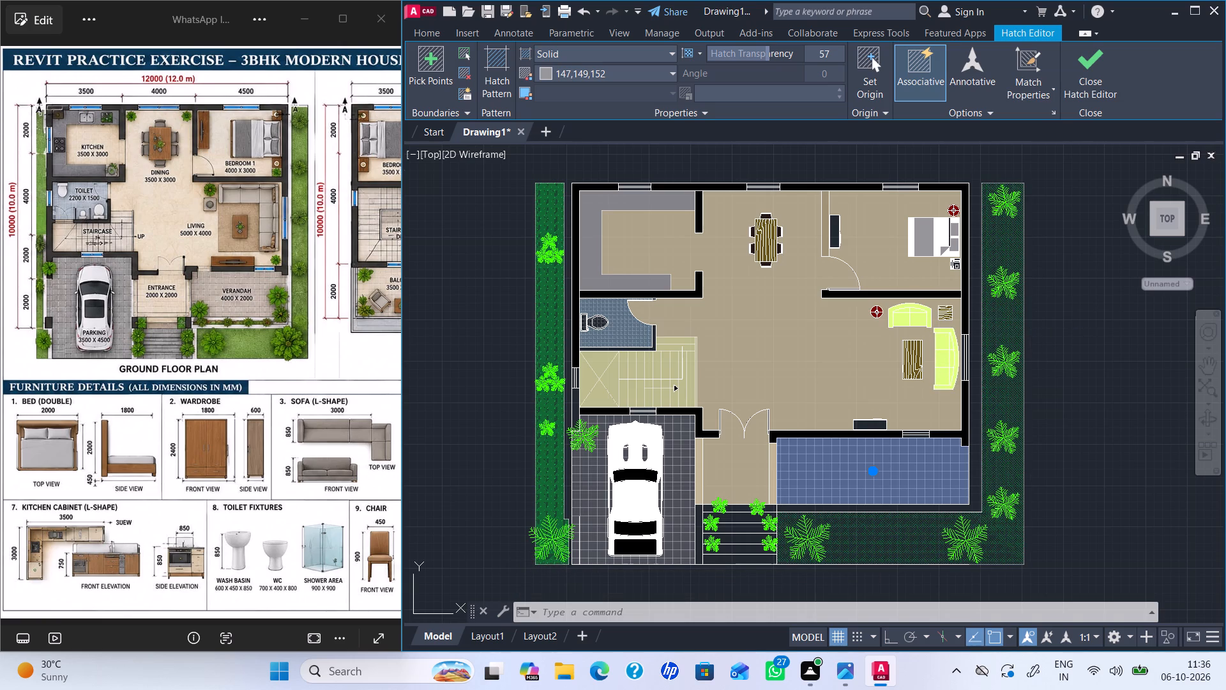
key("Escape")
key("Escape")
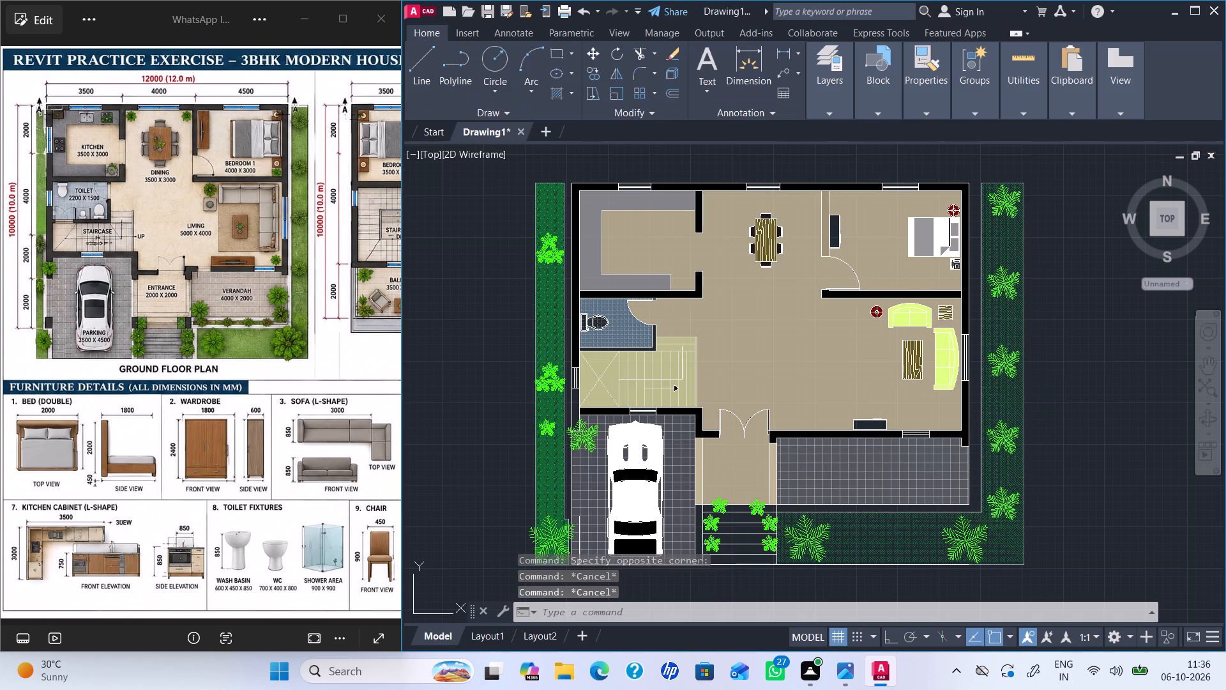
key("Escape")
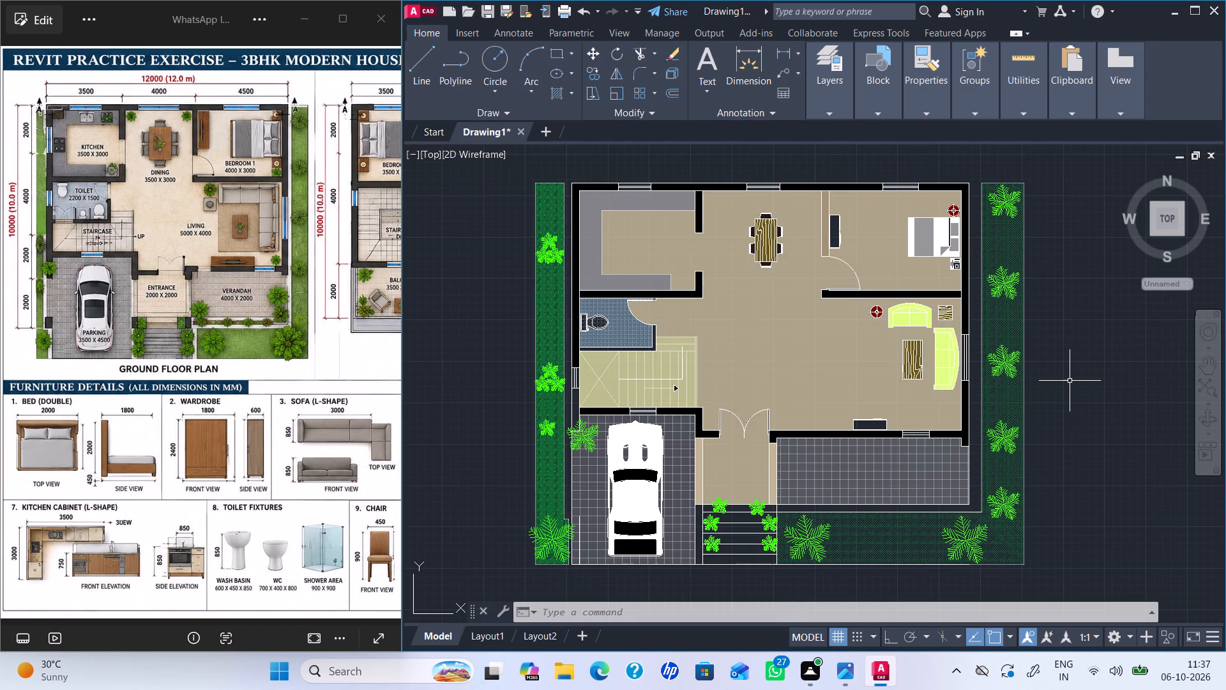
Fill all the entrance step treads, from the floor edge down to the plot line, with a solid 99,100,102 hatch.
scroll(764, 557, "up", 2)
middle_click_drag(753, 571, 741, 398)
middle_click_drag(678, 441, 674, 500)
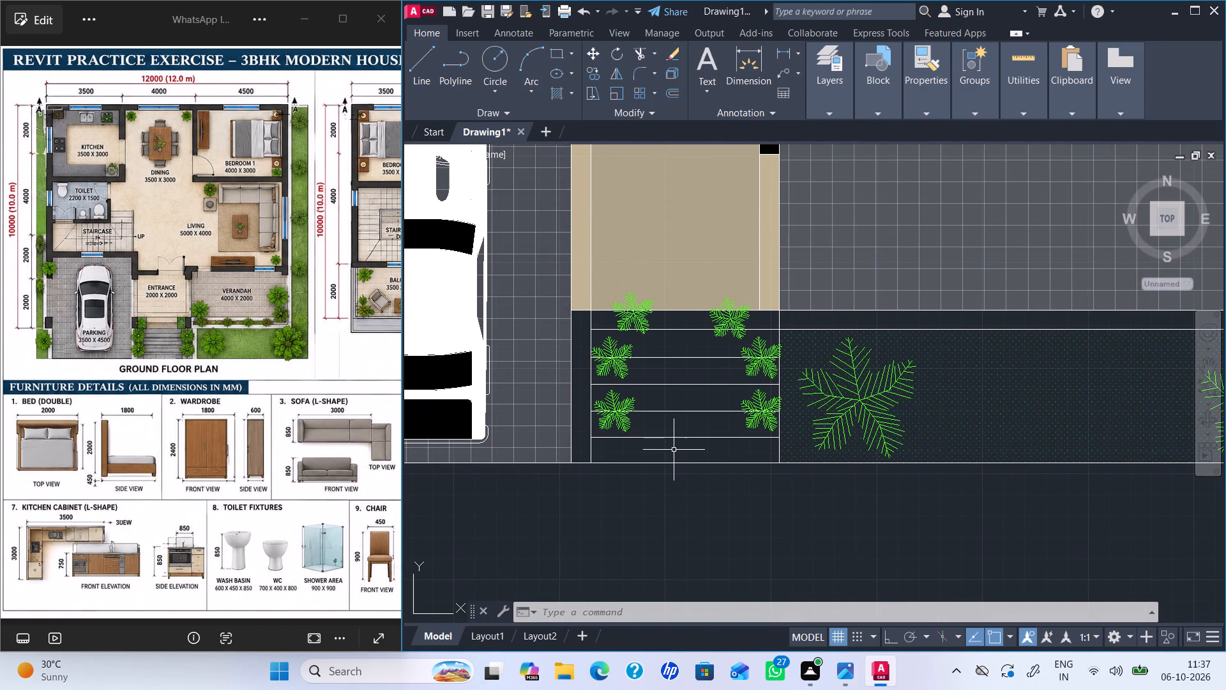
key("h")
key("Return")
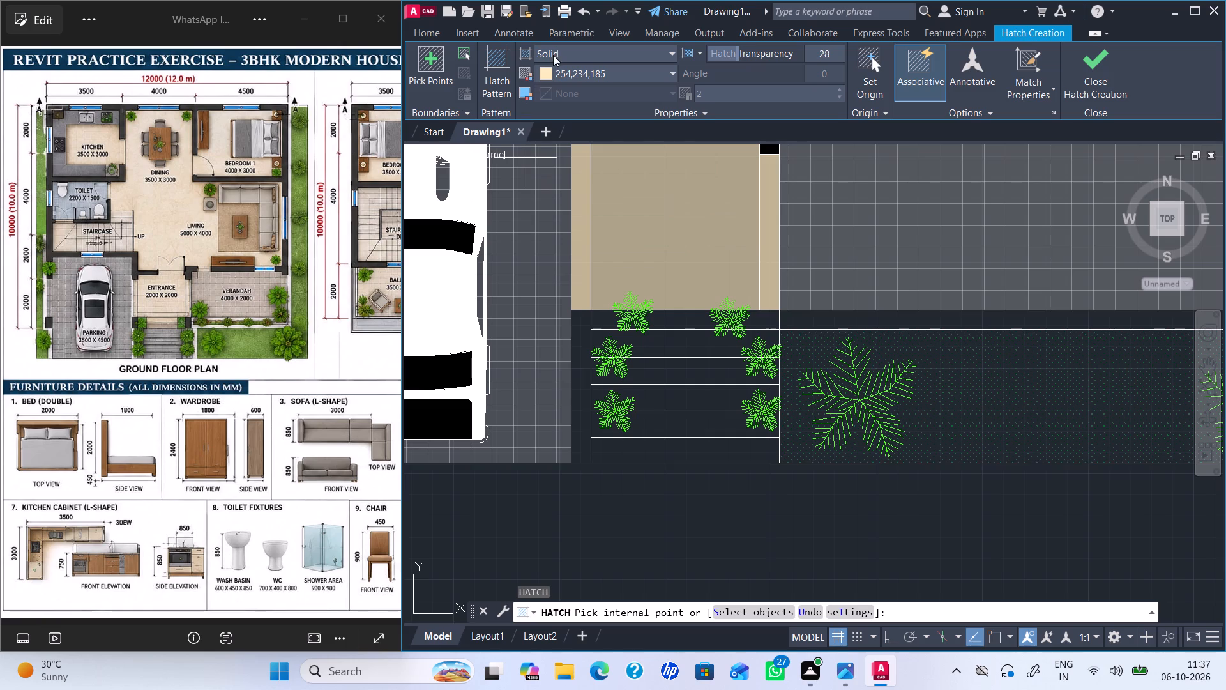
left_click(543, 73)
left_click(545, 158)
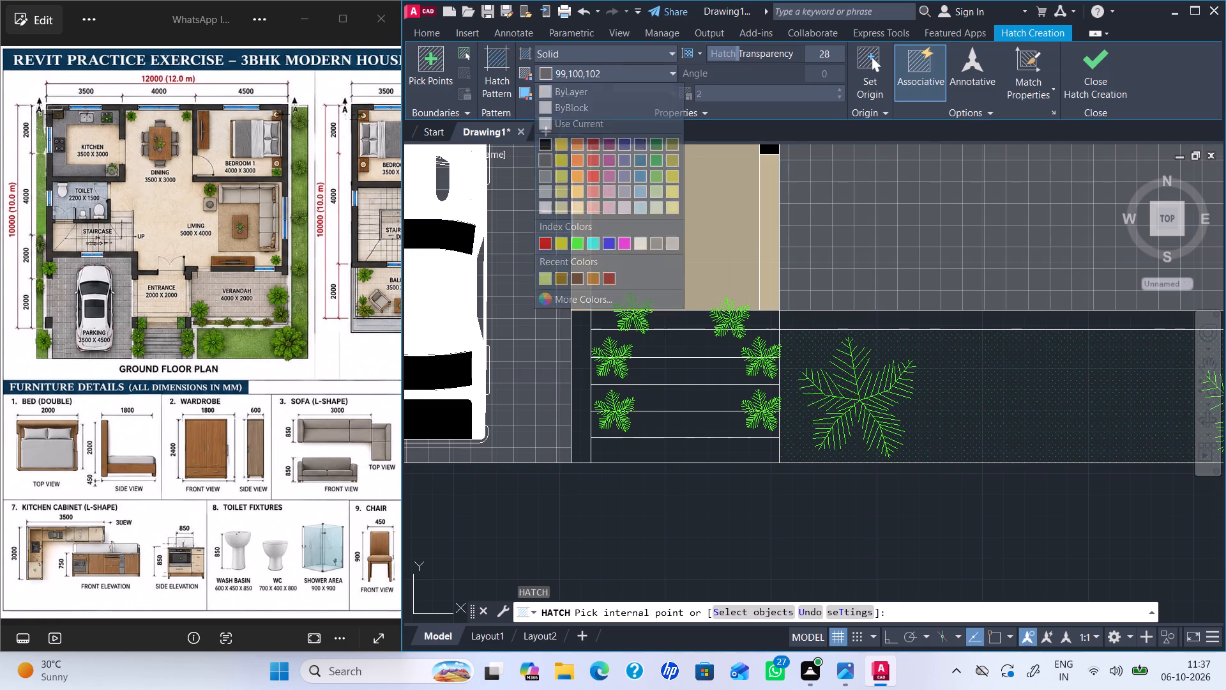
left_click(658, 339)
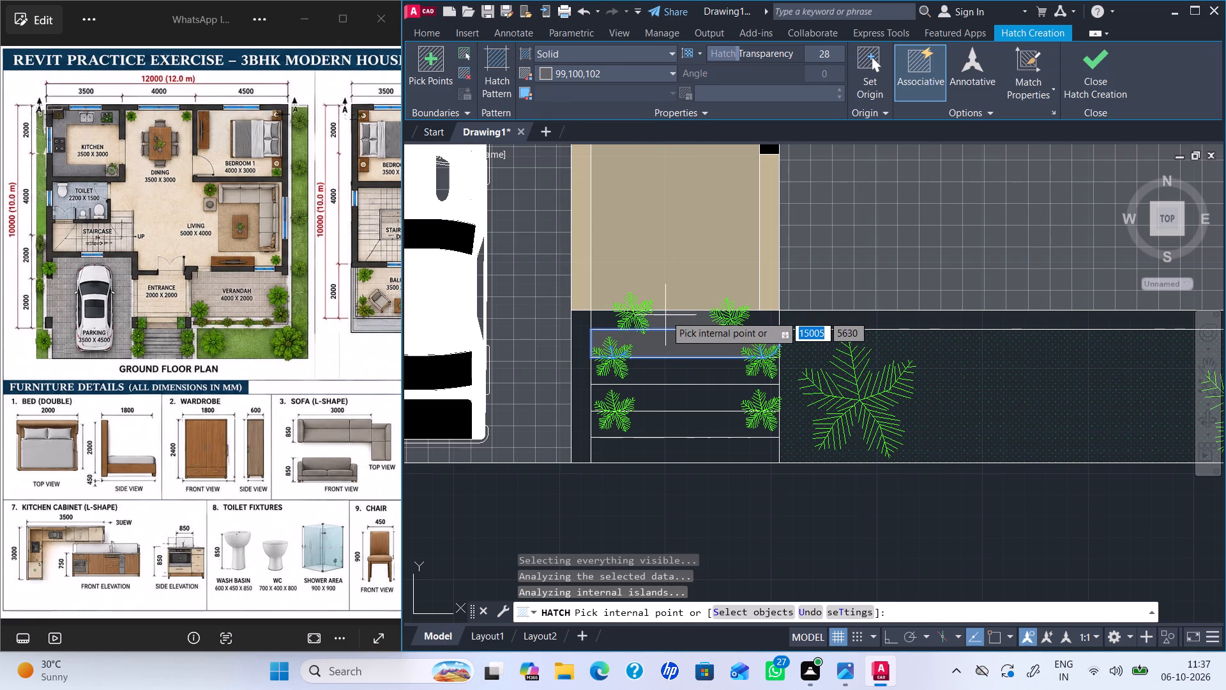
left_click(665, 315)
left_click(762, 320)
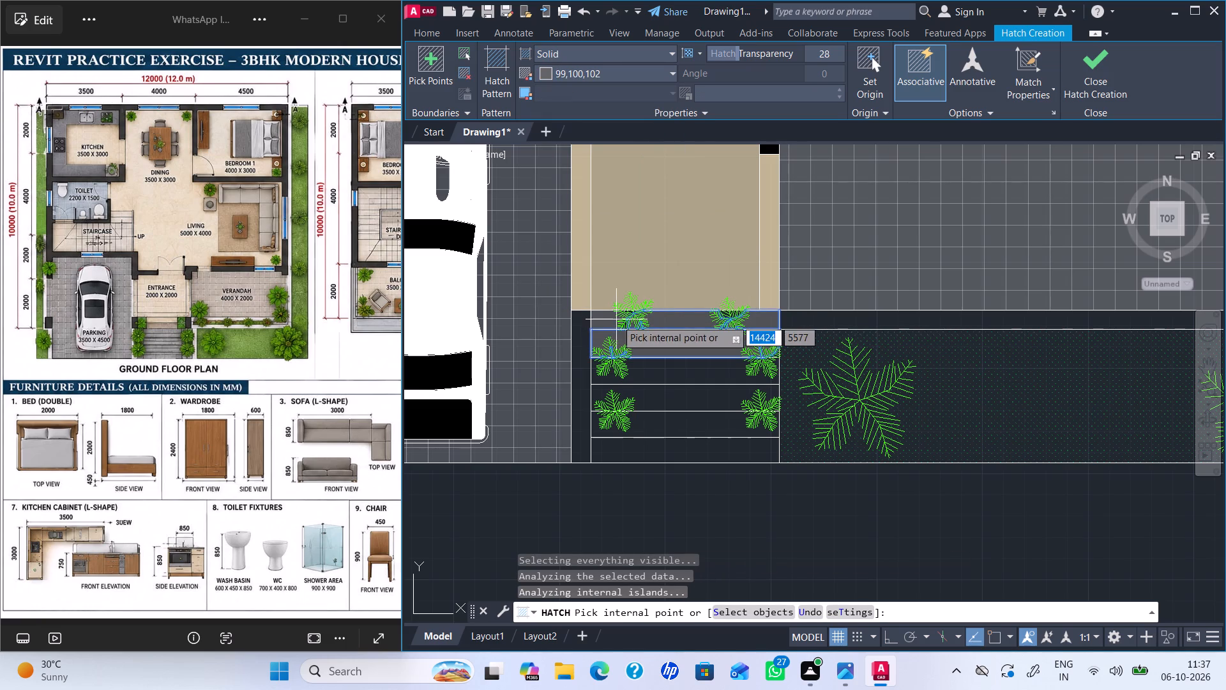
left_click(614, 319)
left_click(656, 368)
left_click(668, 404)
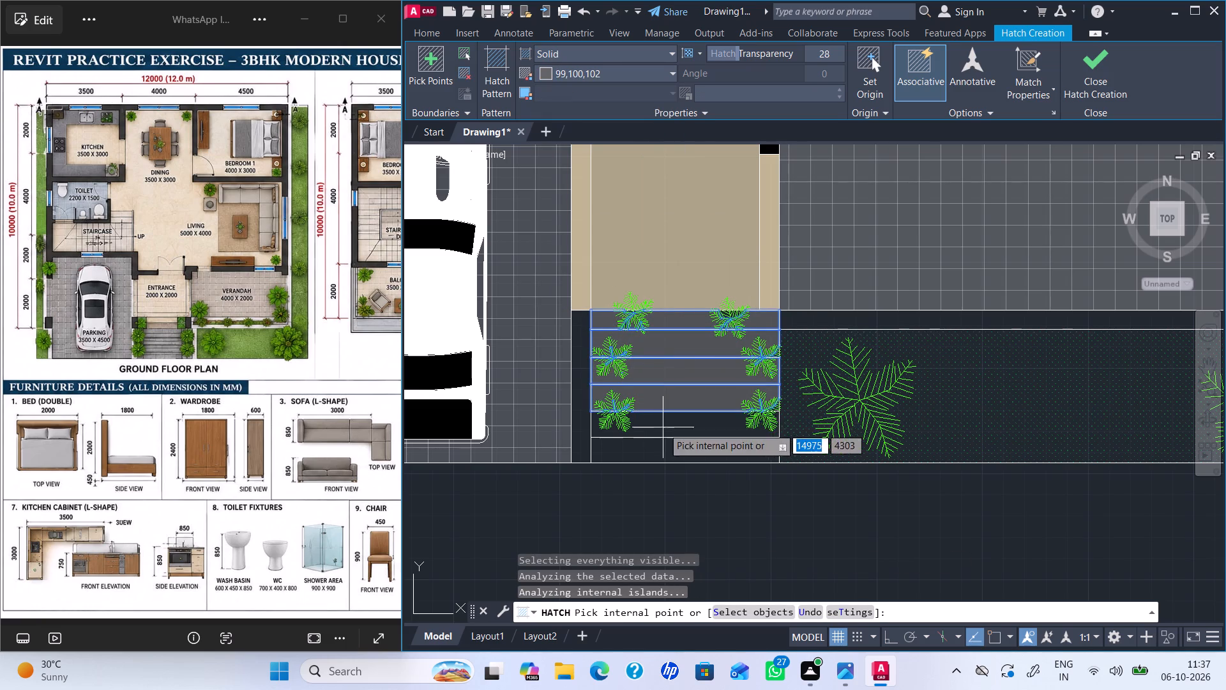
left_click(663, 427)
left_click(663, 450)
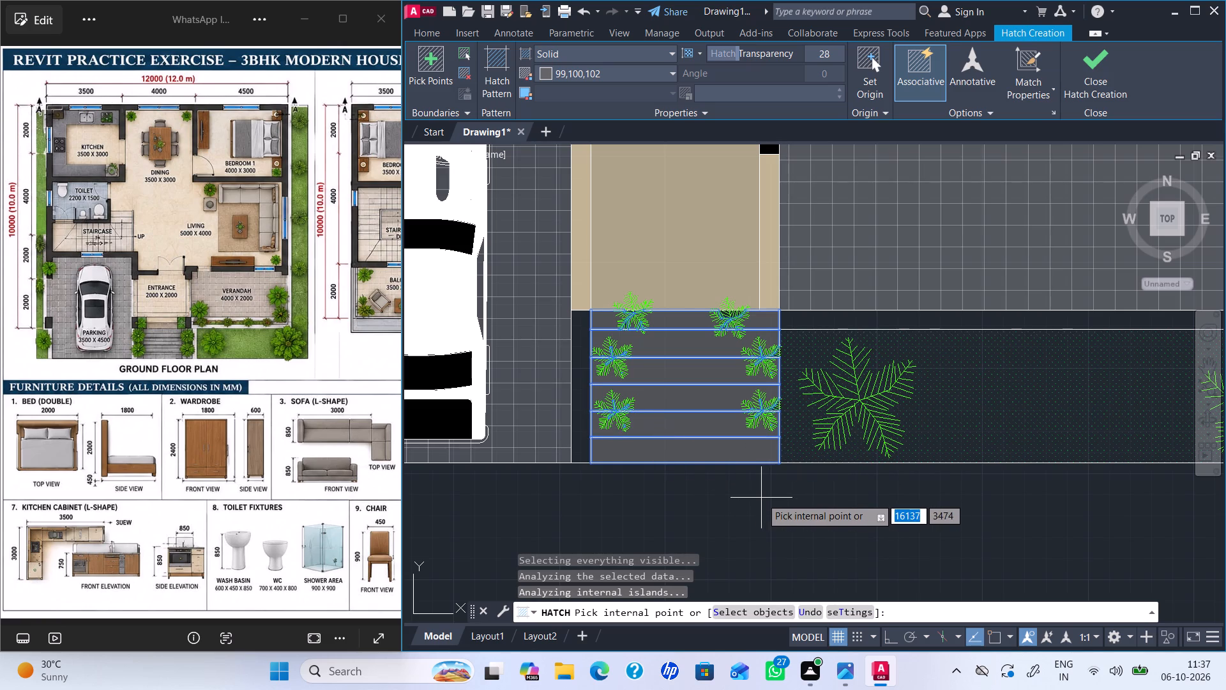
key("Return")
Draw a 300 by 450 rectangle in the empty space below the entrance steps.
scroll(766, 493, "down", 3)
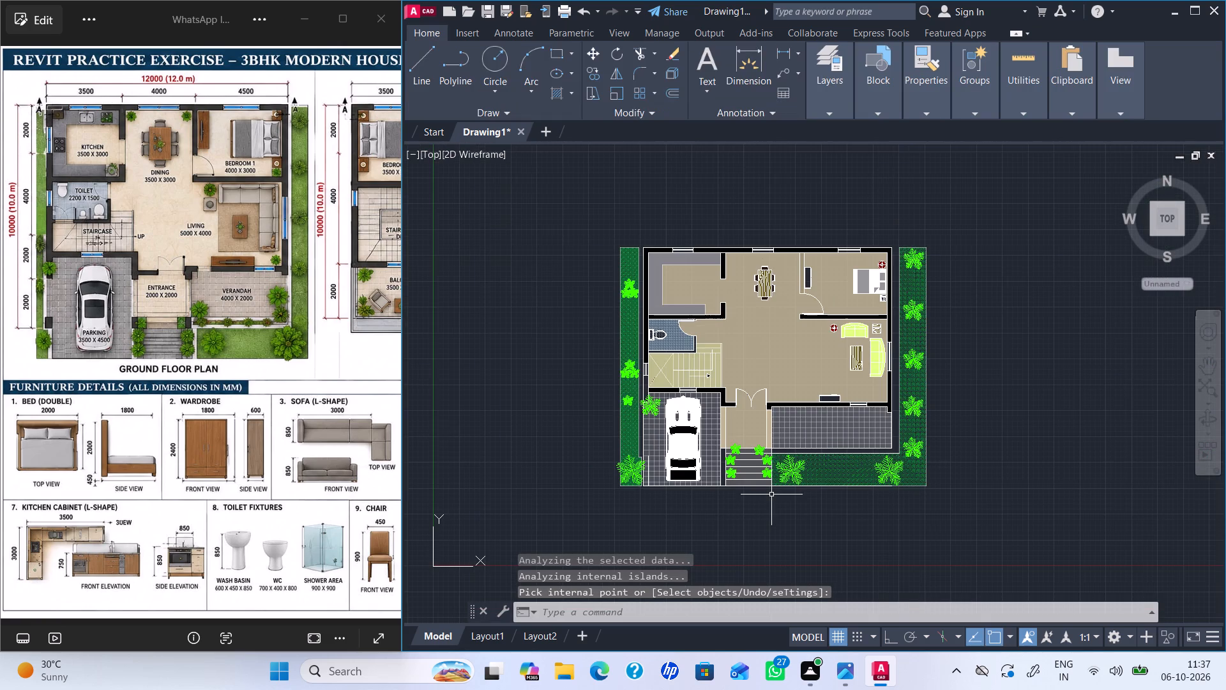
scroll(771, 494, "up", 2)
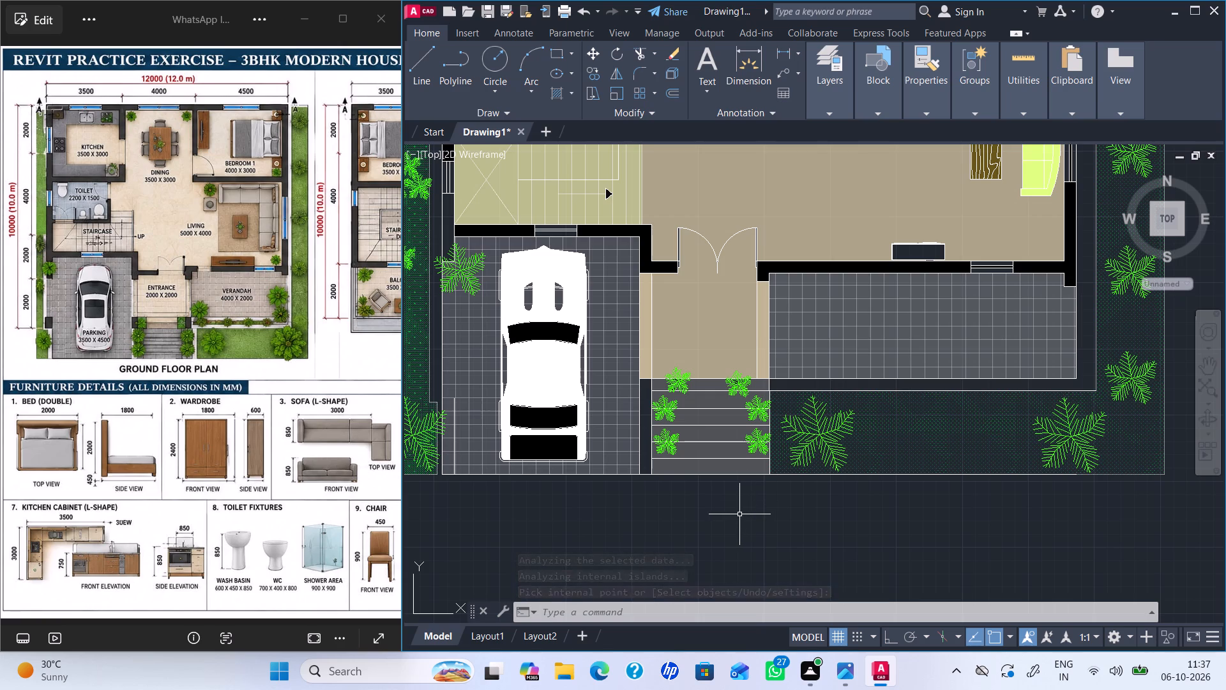
type("RE")
key("c")
key("Return")
left_click(736, 509)
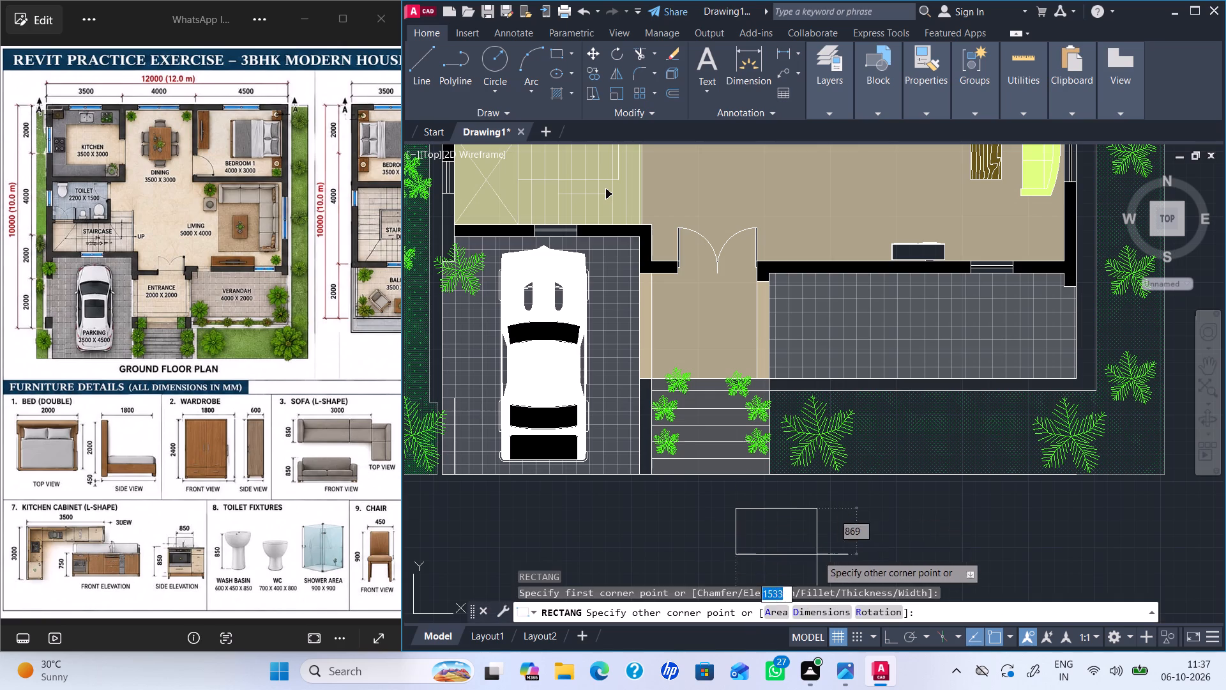
type("300")
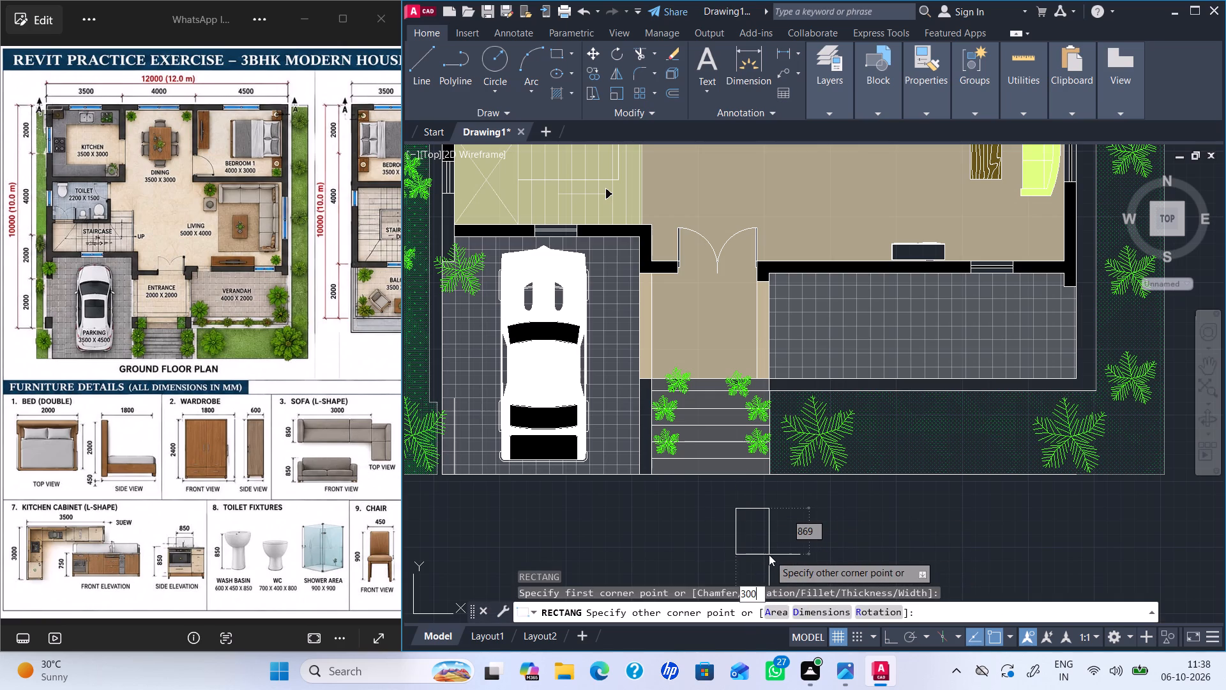
key("Tab")
type("450")
key("Return")
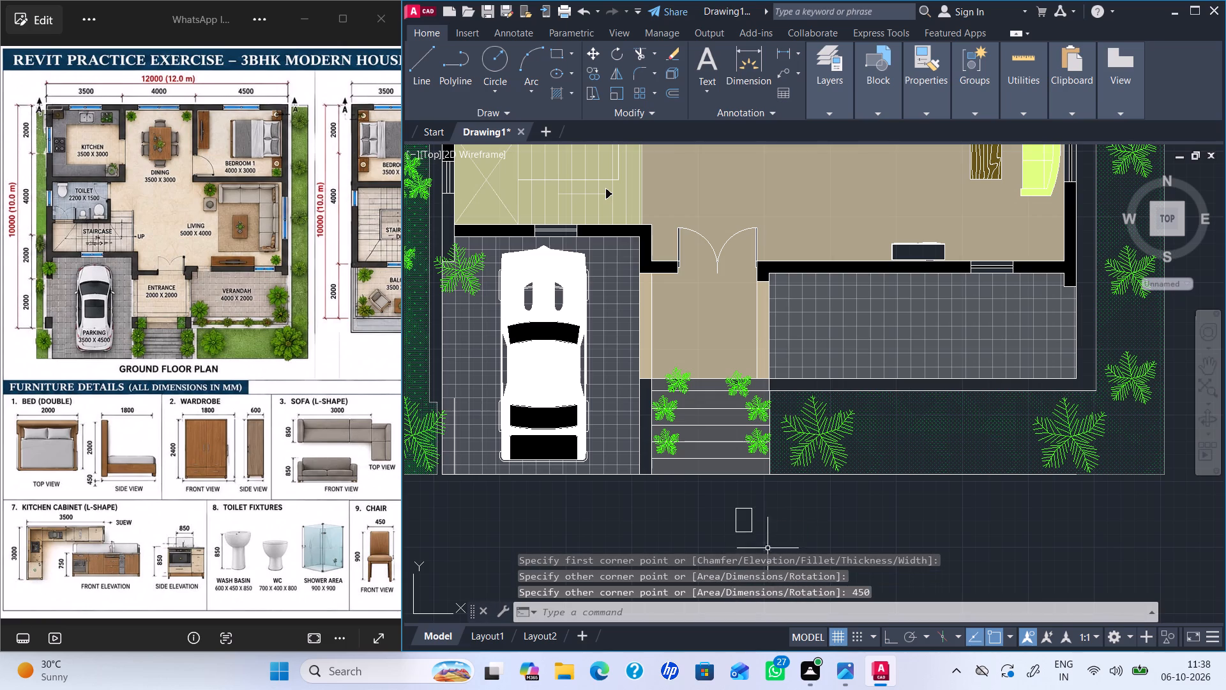
Fill the 300 by 450 rectangle below the entrance steps with a solid 0,0,0 hatch.
key("h")
key("Return")
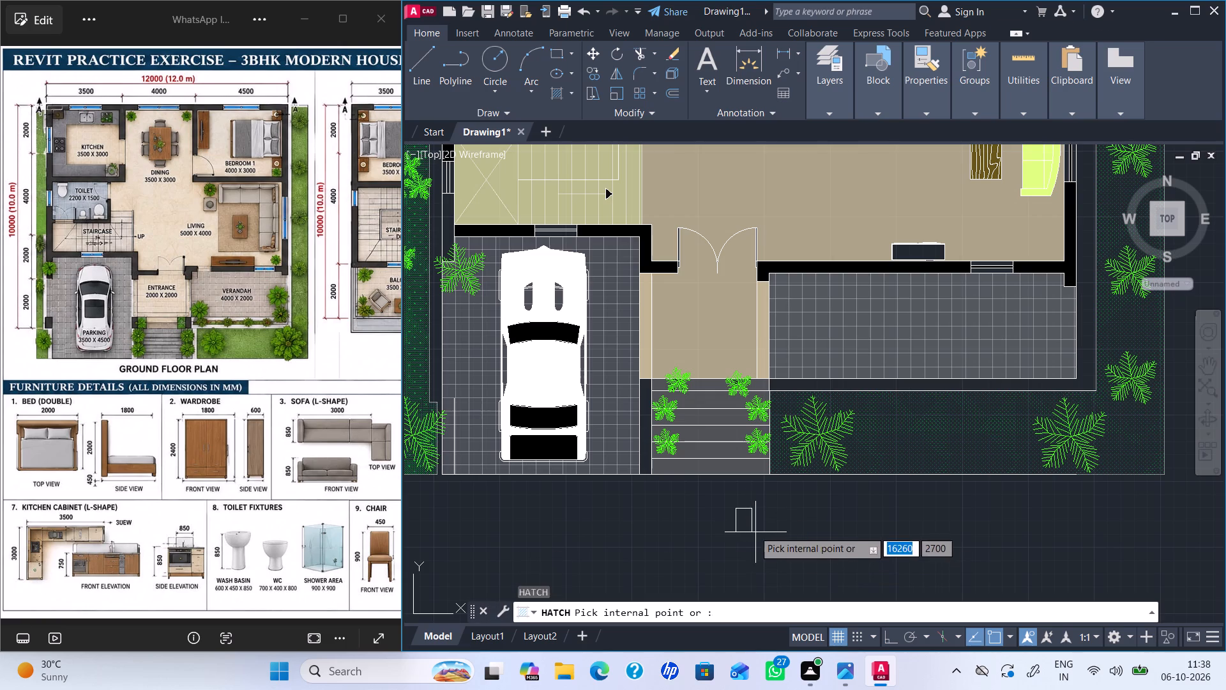
left_click(545, 68)
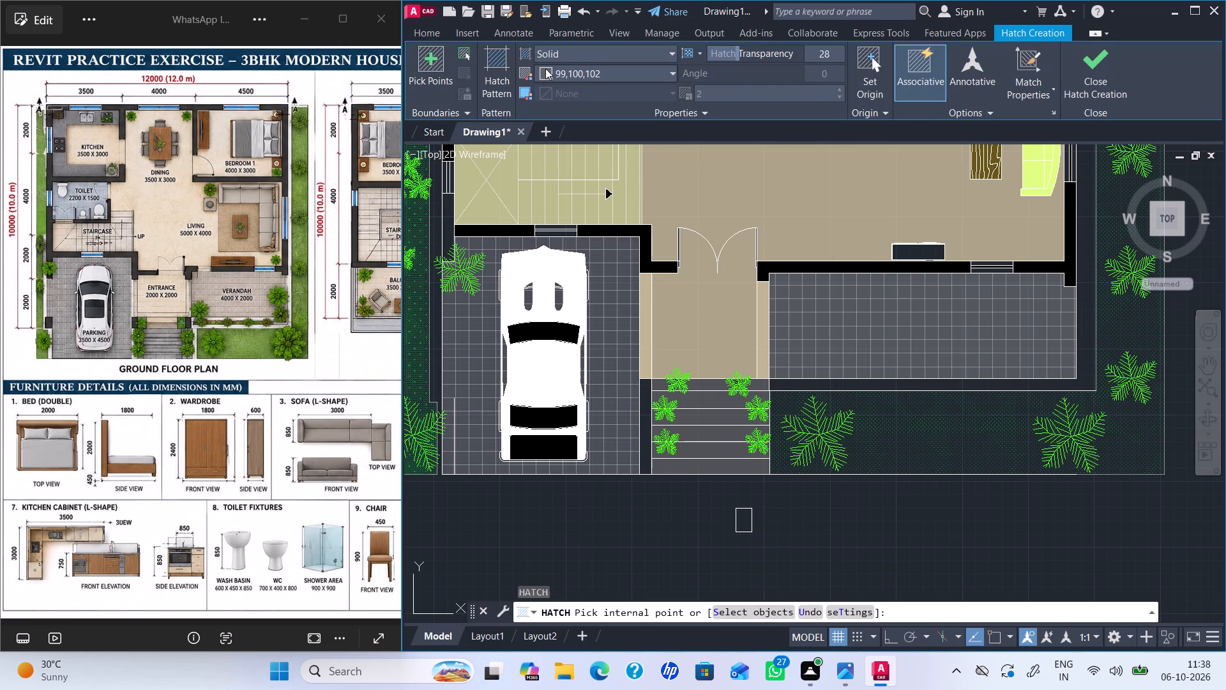
left_click(541, 141)
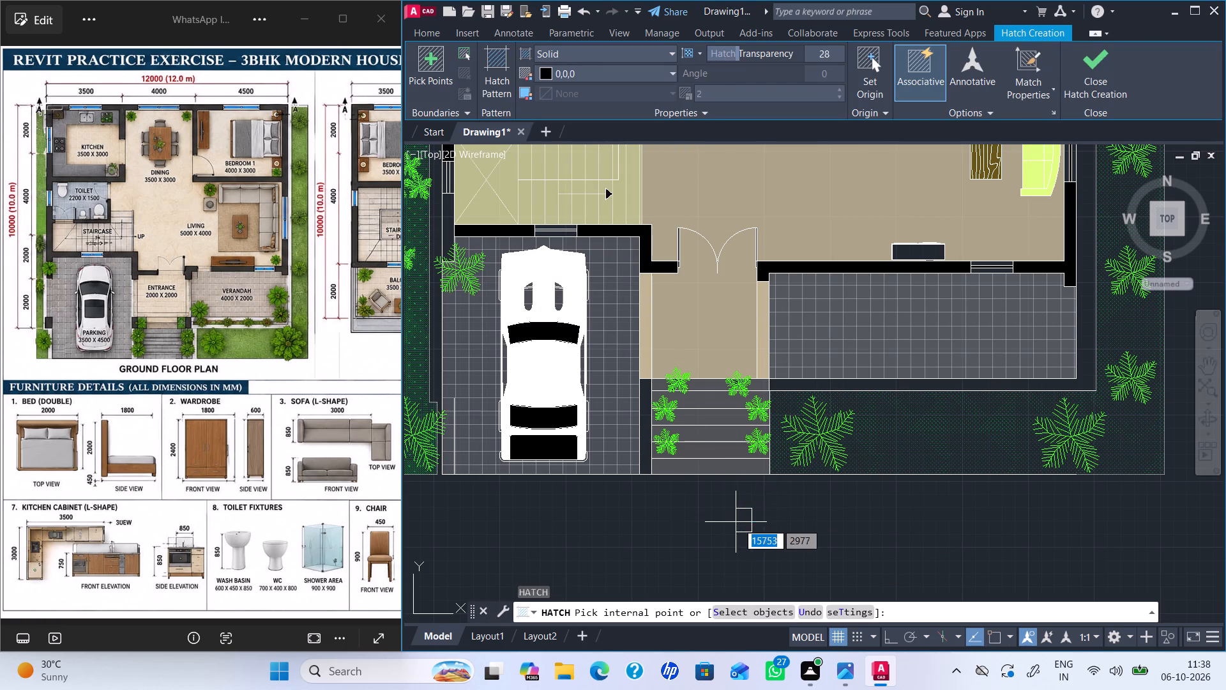
left_click(746, 520)
key("Return")
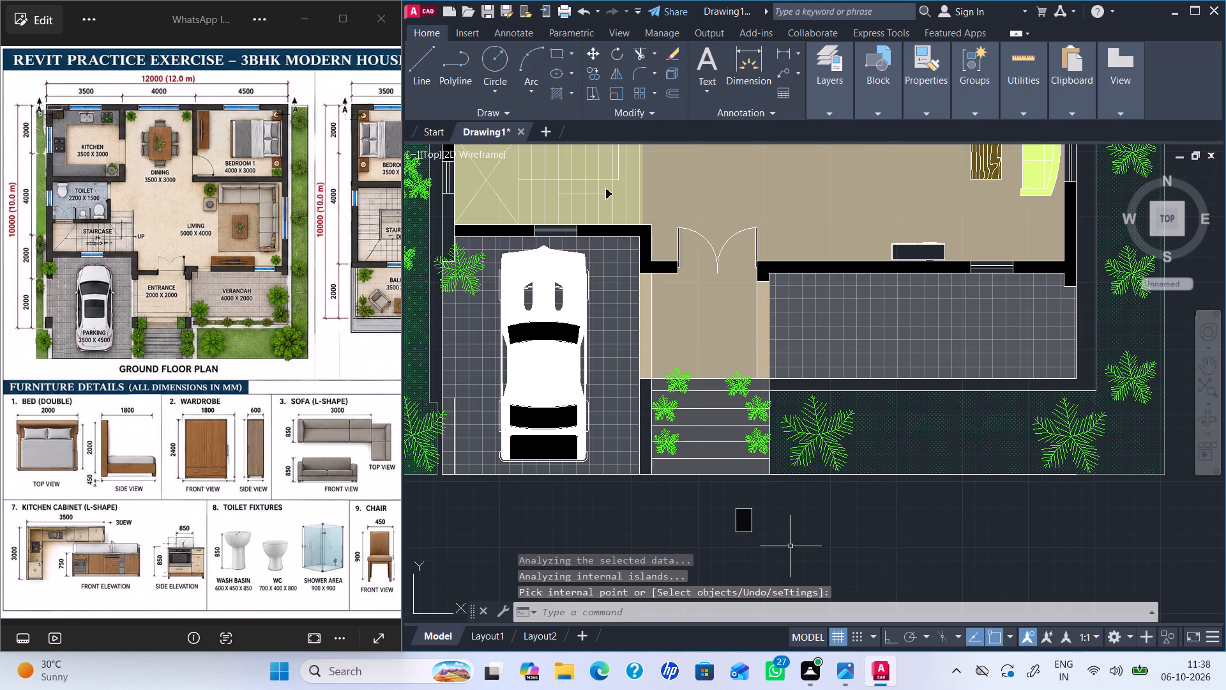
key("Escape")
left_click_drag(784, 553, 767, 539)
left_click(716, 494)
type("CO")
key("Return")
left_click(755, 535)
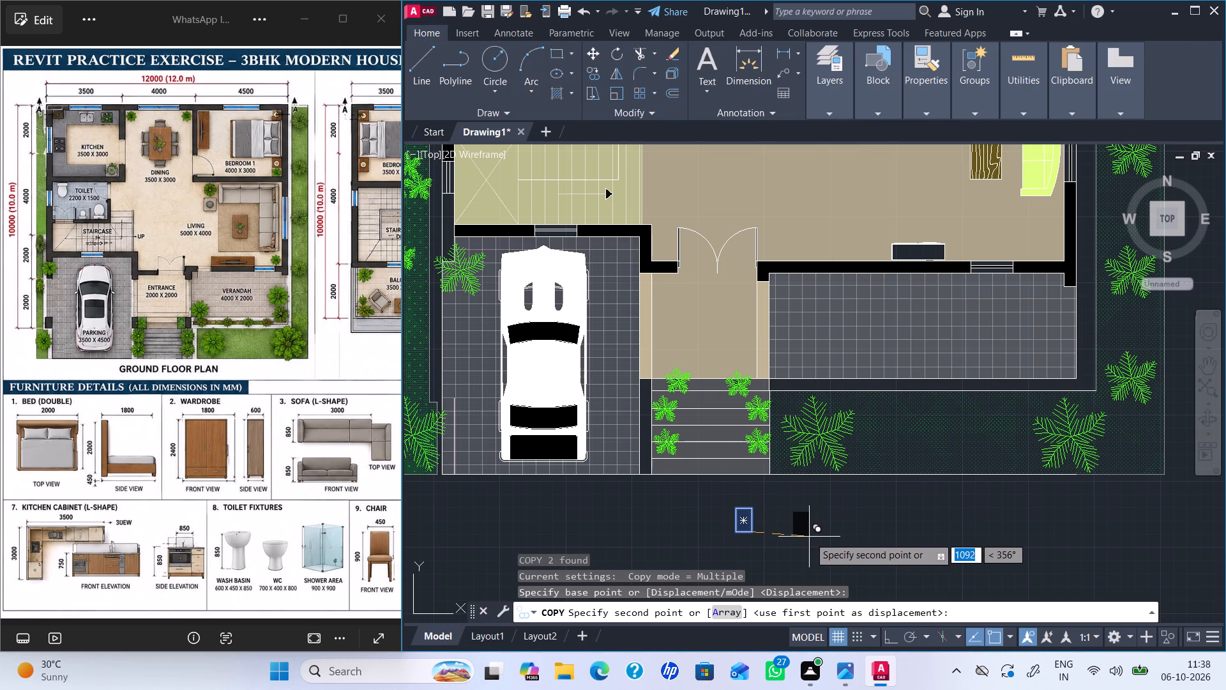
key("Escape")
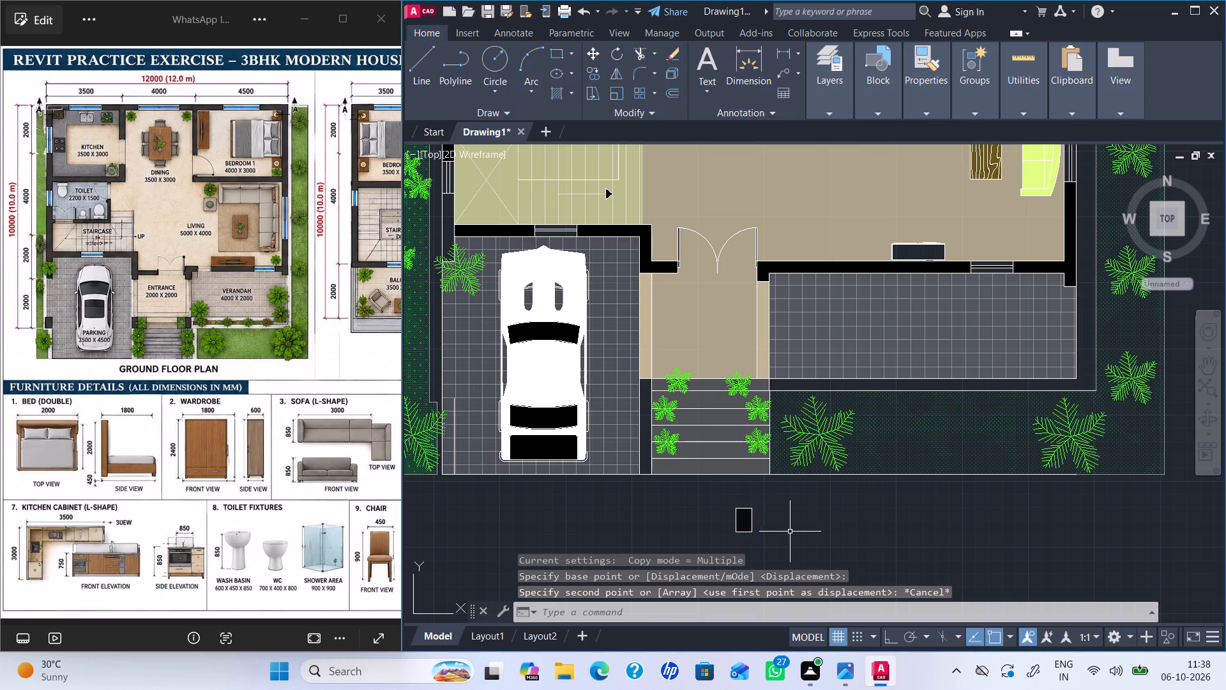
Copy the black-filled column rectangle and its hatch to a spot beside the original in the empty space below the plan.
left_click(753, 523)
scroll(751, 528, "up", 3)
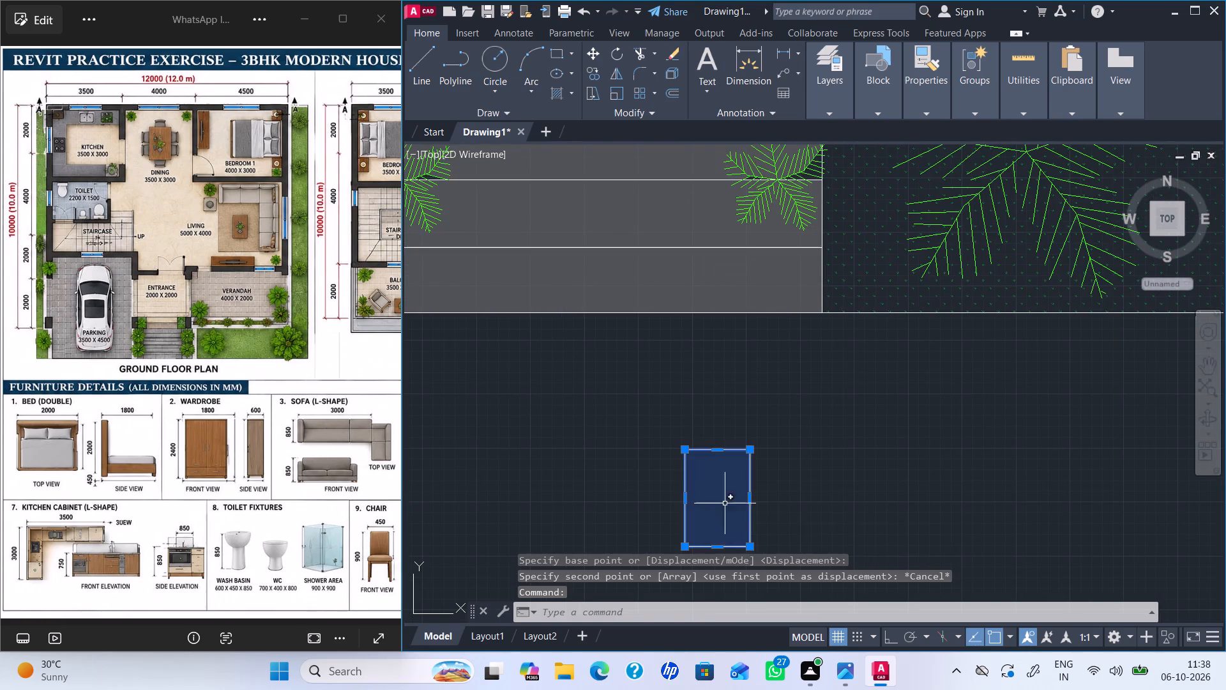
left_click(725, 503)
key("c")
key("o")
key("Return")
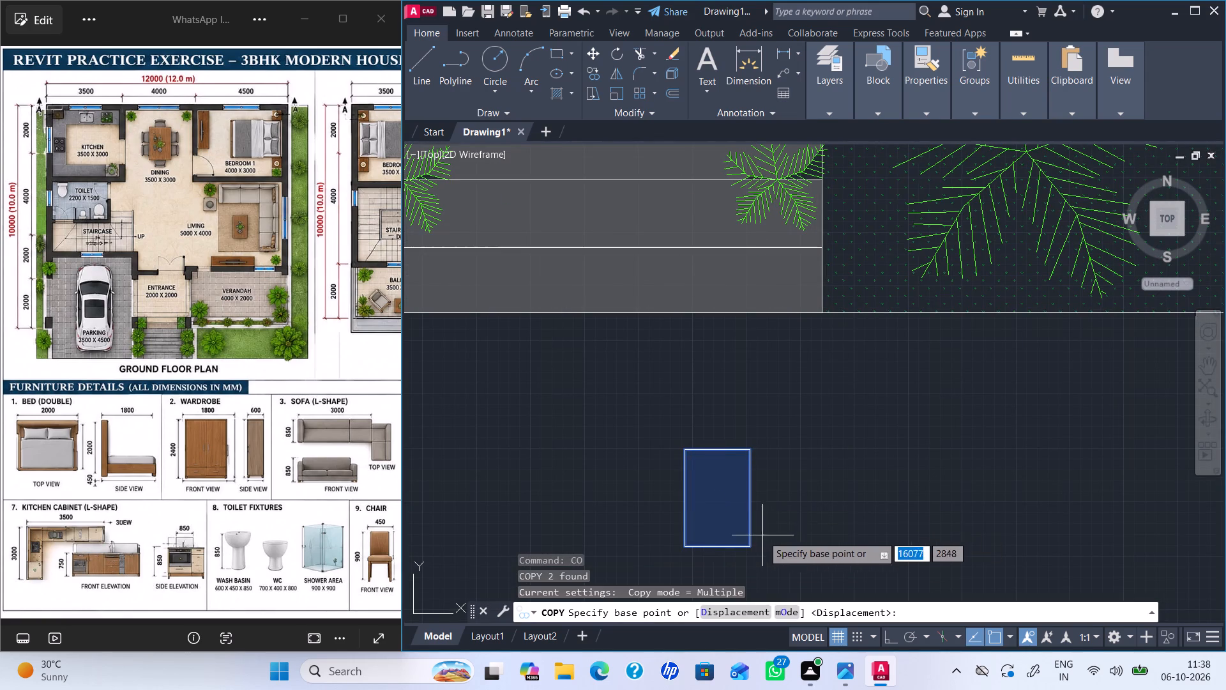
left_click(748, 546)
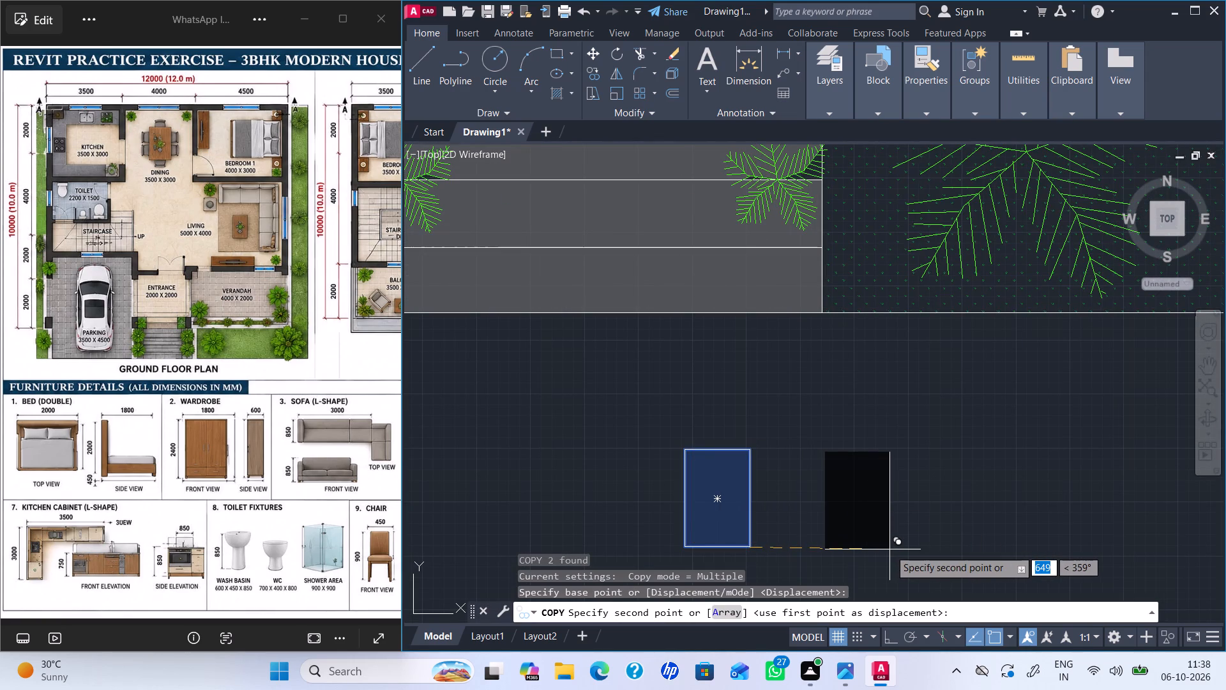
left_click(1004, 548)
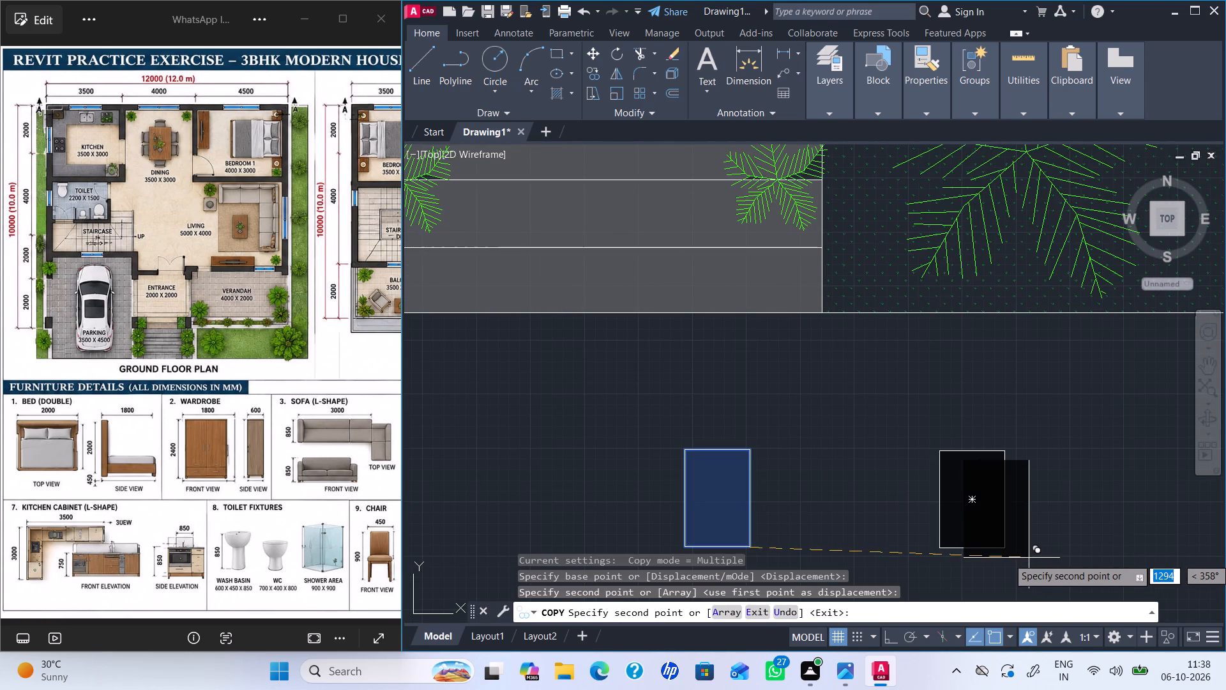
key("Escape")
key("Escape")
Group the original column rectangle with its black hatch.
left_click_drag(768, 536, 766, 530)
left_click(606, 376)
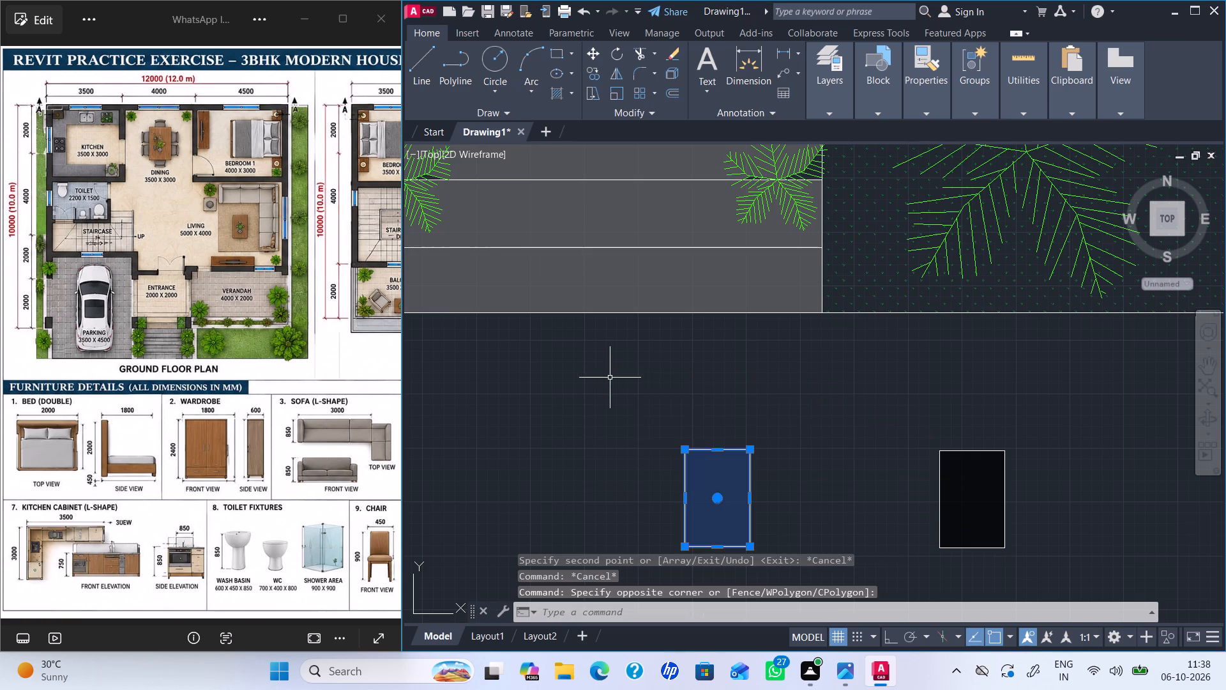
key("g")
key("Return")
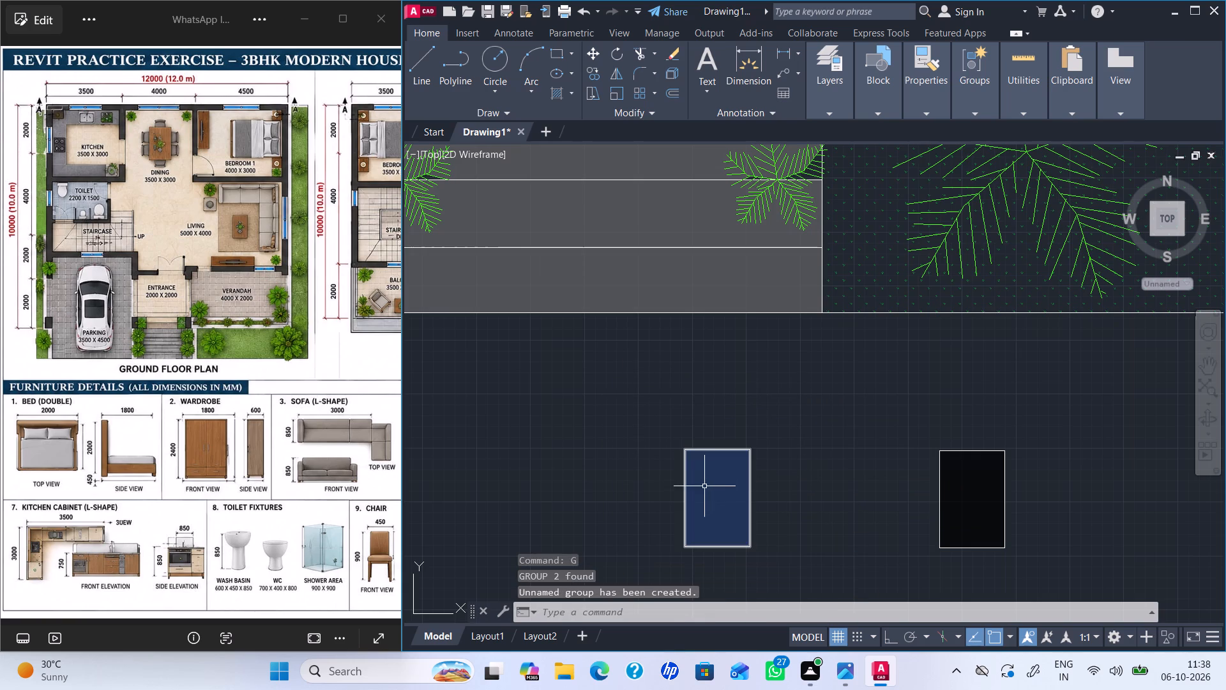
Move the grouped black column by its lower corner to the parking-side top corner of the entrance steps.
left_click(716, 490)
key("m")
key("Return")
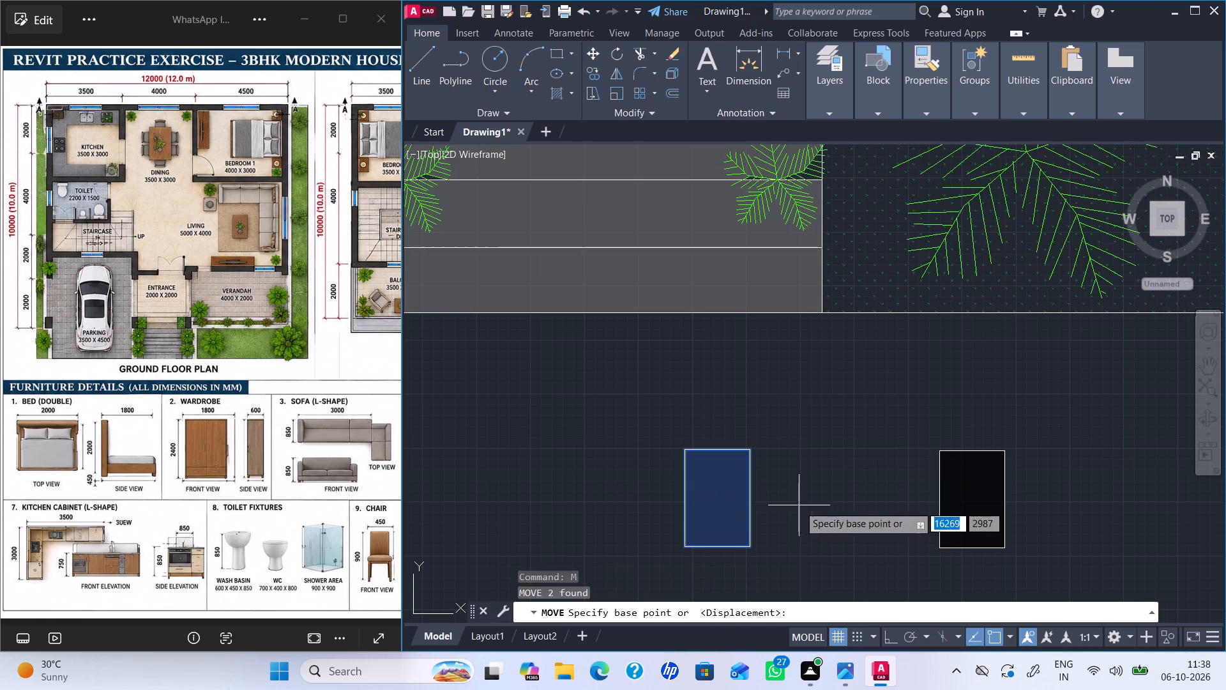
left_click(753, 545)
scroll(660, 369, "down", 1)
middle_click_drag(623, 326, 750, 489)
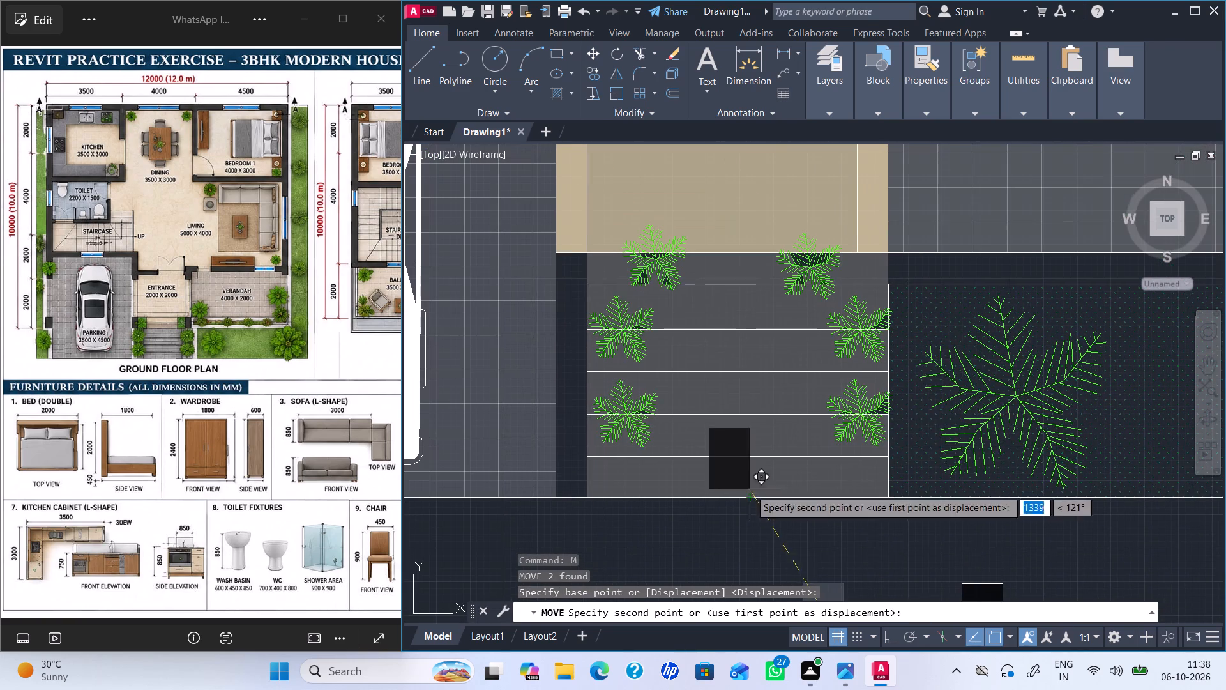
left_click(596, 282)
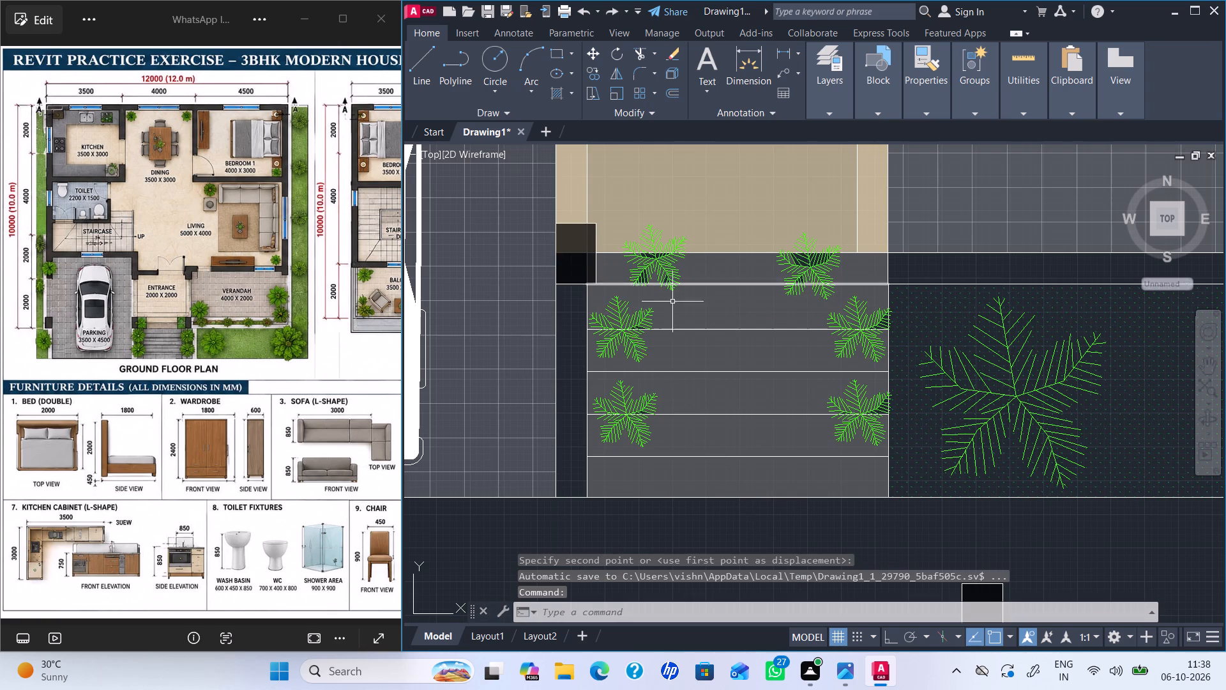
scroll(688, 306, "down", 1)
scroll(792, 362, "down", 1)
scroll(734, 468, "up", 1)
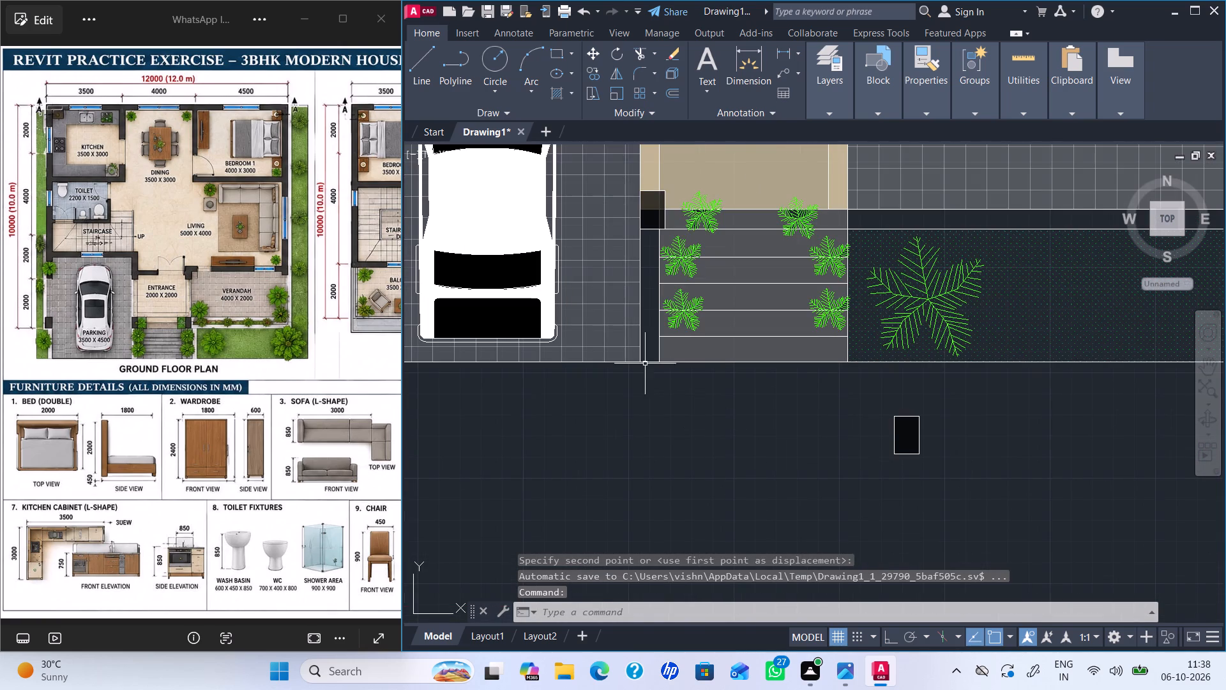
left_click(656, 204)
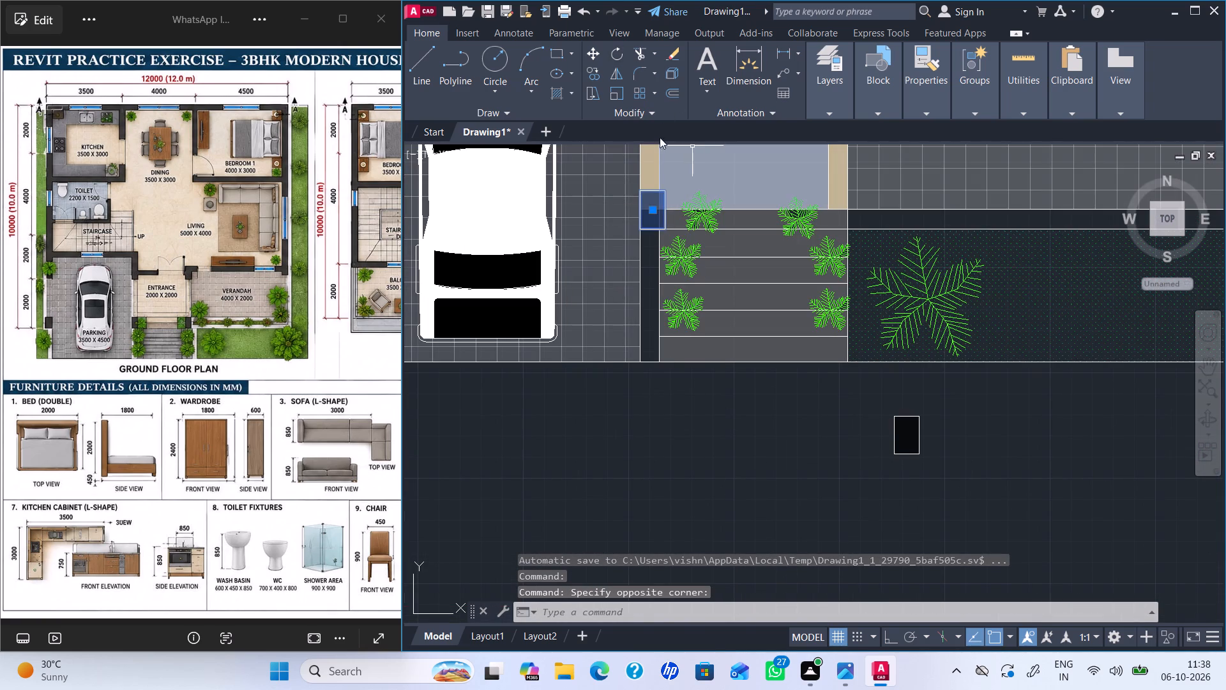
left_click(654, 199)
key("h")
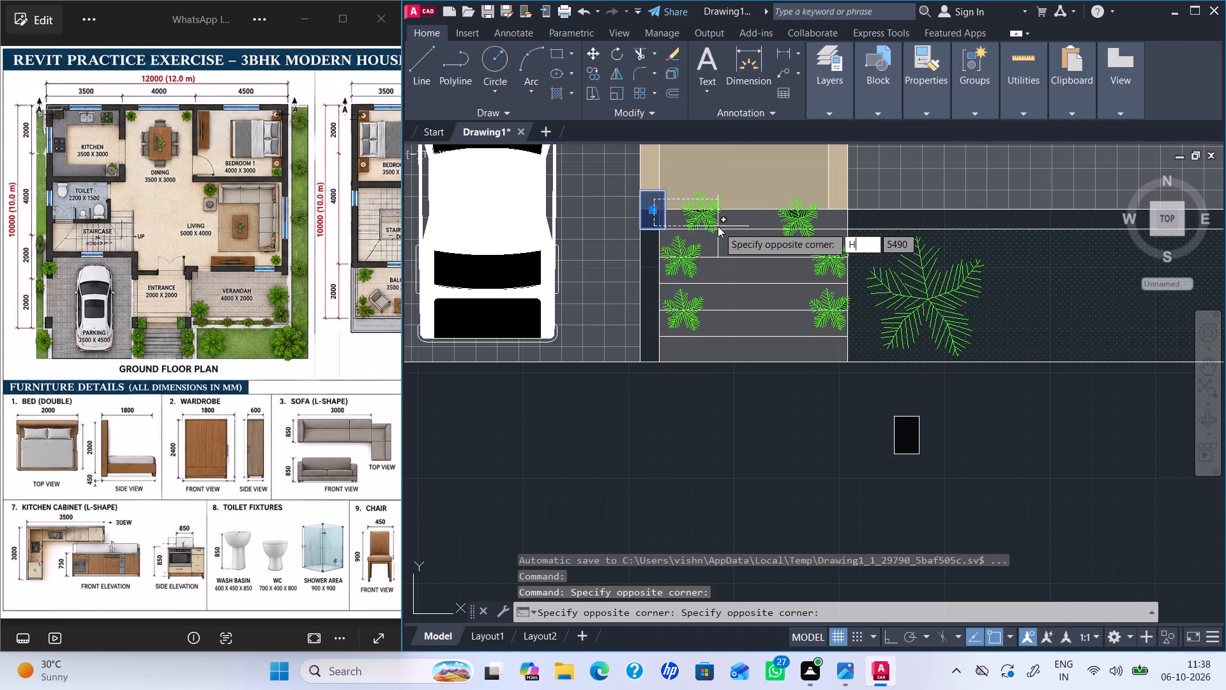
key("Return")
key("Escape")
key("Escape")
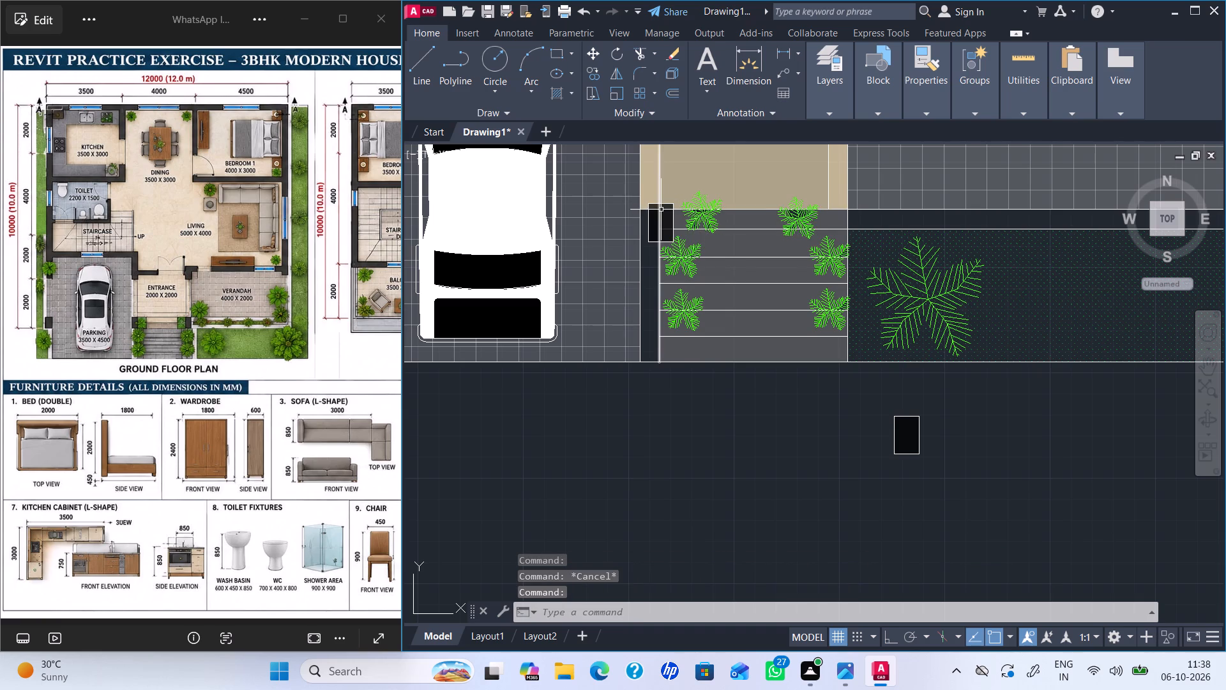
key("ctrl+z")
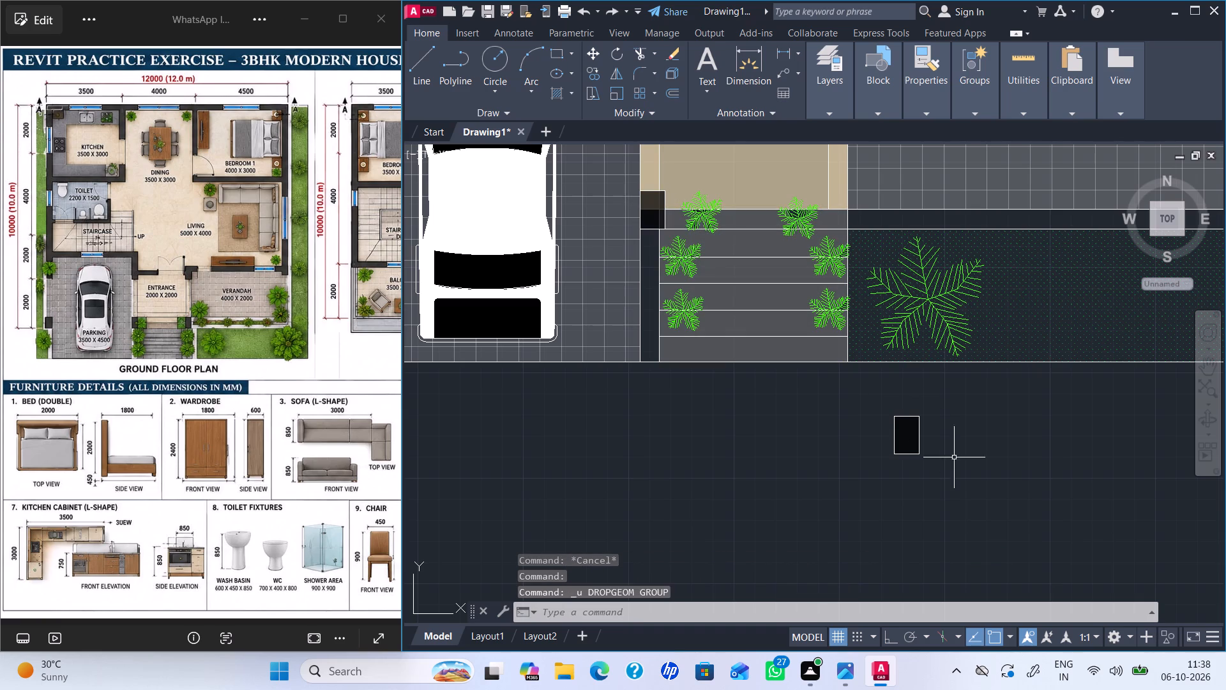
Move the remaining black column to the verandah-side top corner of the entrance steps.
left_click_drag(964, 496, 939, 454)
left_click(849, 378)
key("m")
key("Return")
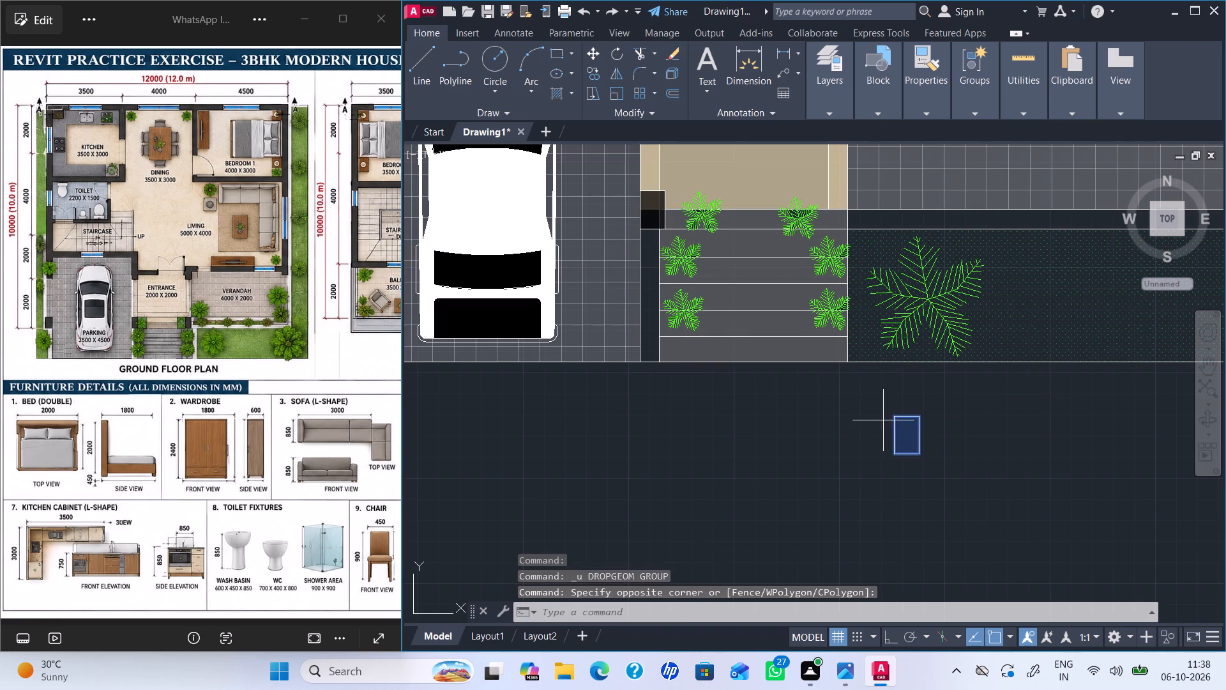
left_click(927, 453)
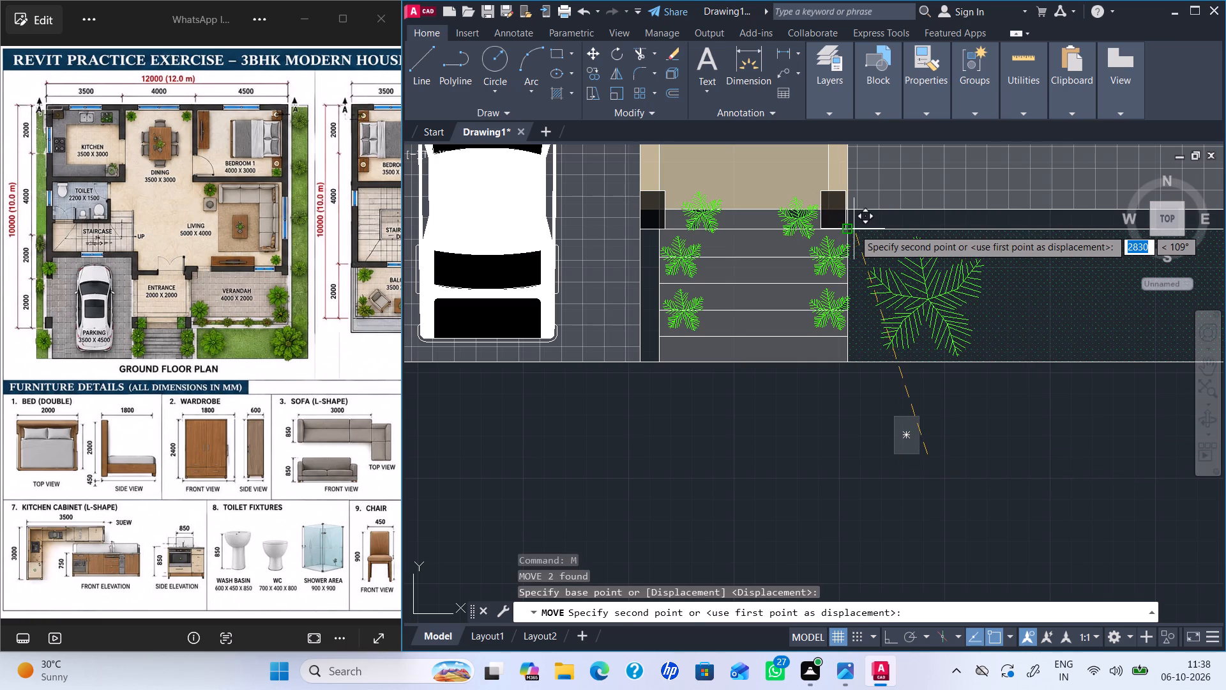
left_click(856, 229)
Copy the grouped column beside the entrance steps to the outer edge of the parking area, next to the side lawn.
scroll(882, 263, "down", 1)
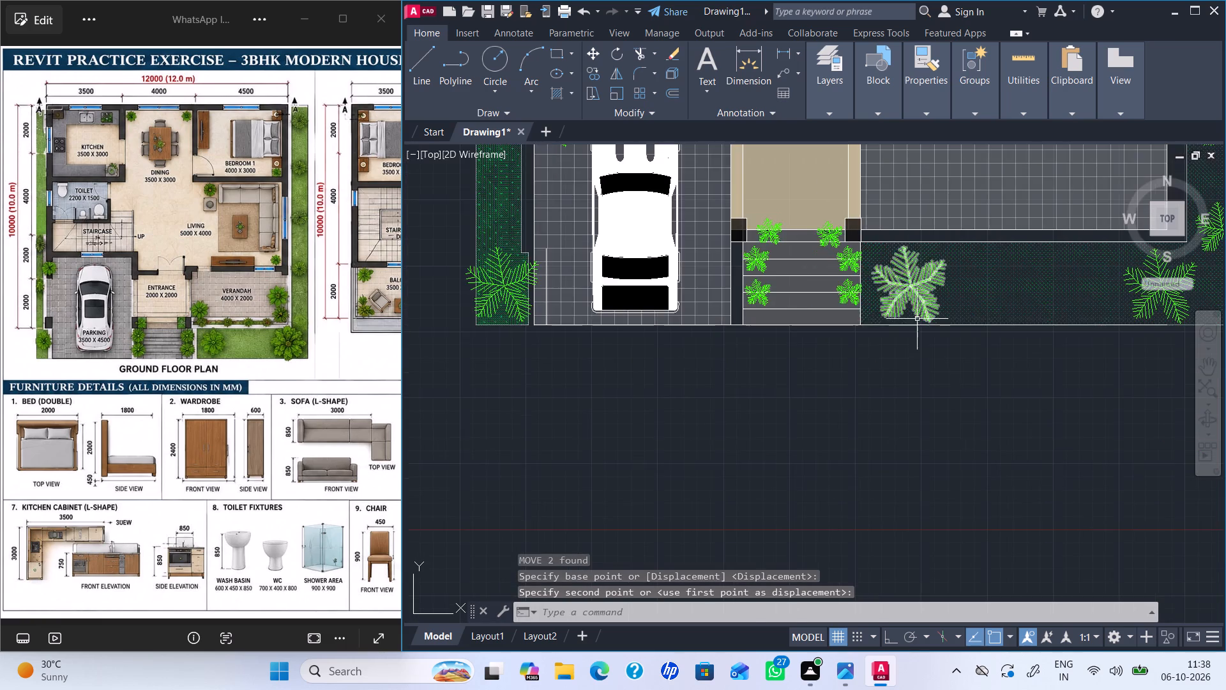
scroll(917, 373, "down", 1)
middle_click_drag(931, 394, 890, 431)
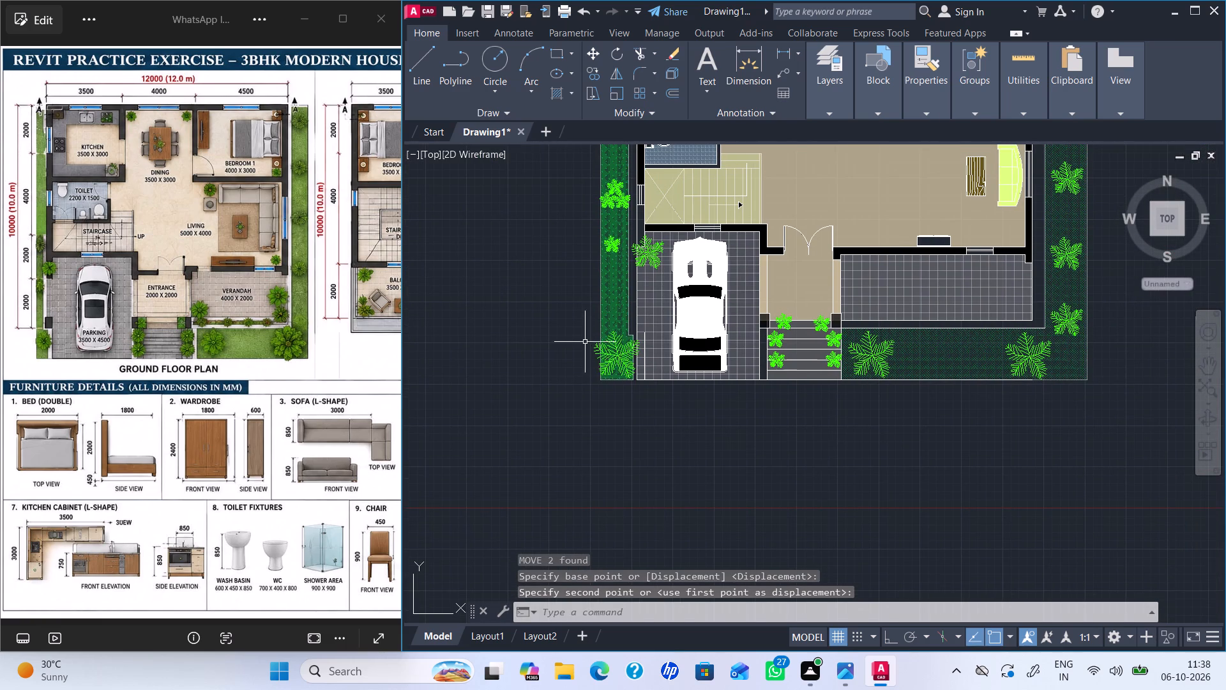
scroll(806, 340, "up", 2)
left_click(697, 281)
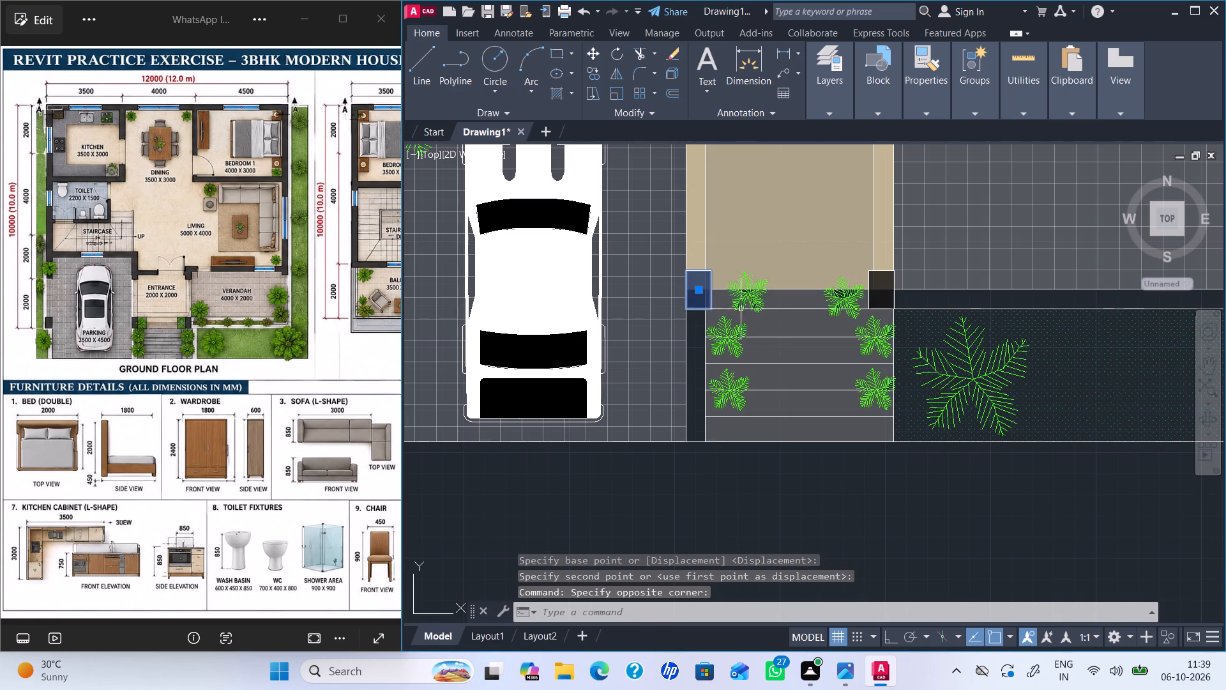
key("c")
key("o")
key("Return")
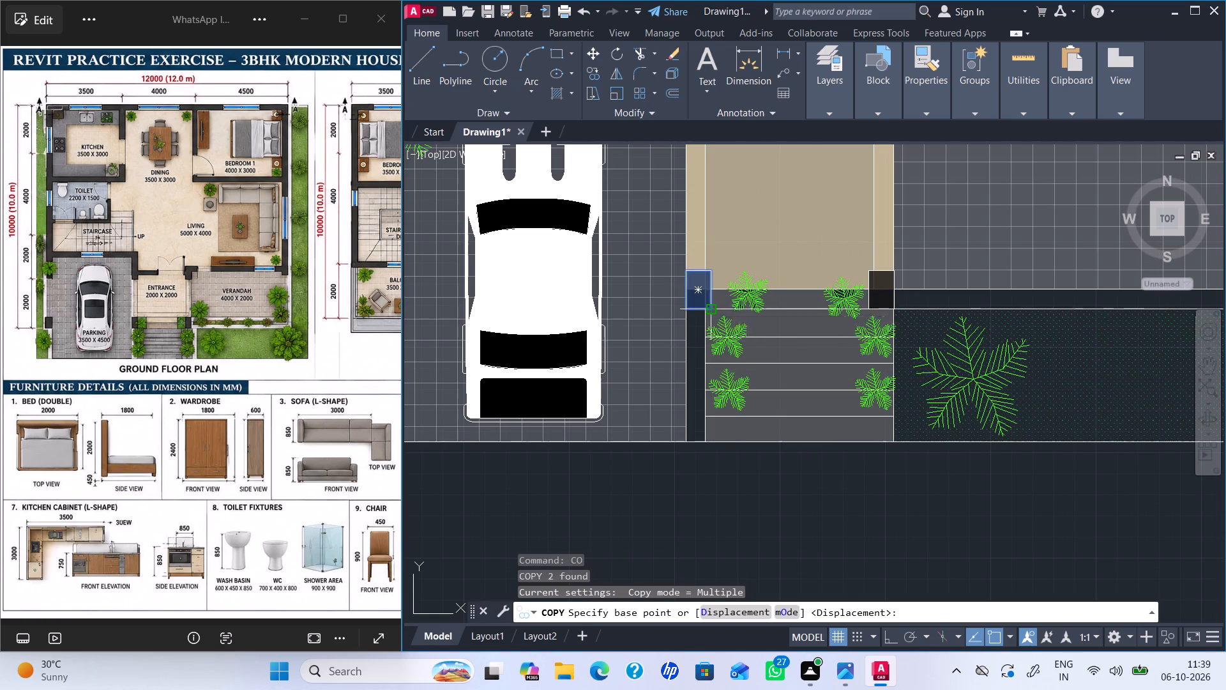
left_click(715, 306)
scroll(611, 339, "down", 1)
middle_click_drag(576, 339, 759, 320)
scroll(641, 311, "up", 3)
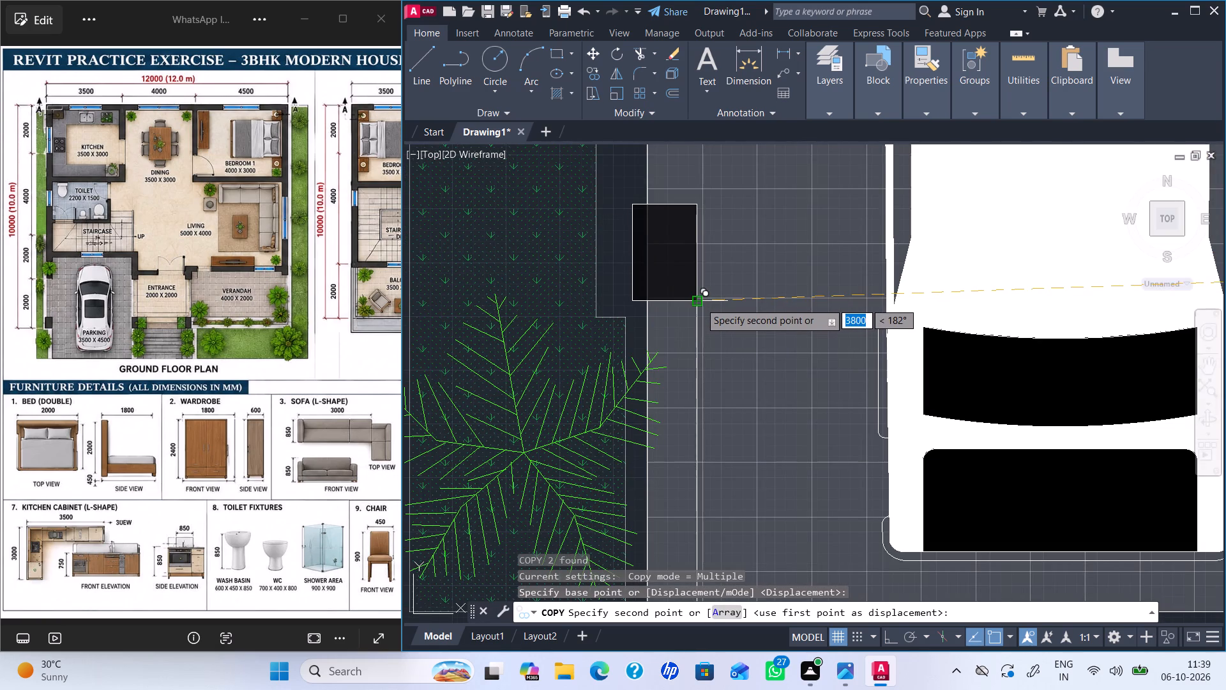
left_click(700, 302)
scroll(732, 339, "down", 3)
key("Escape")
key("Escape")
scroll(872, 450, "down", 1)
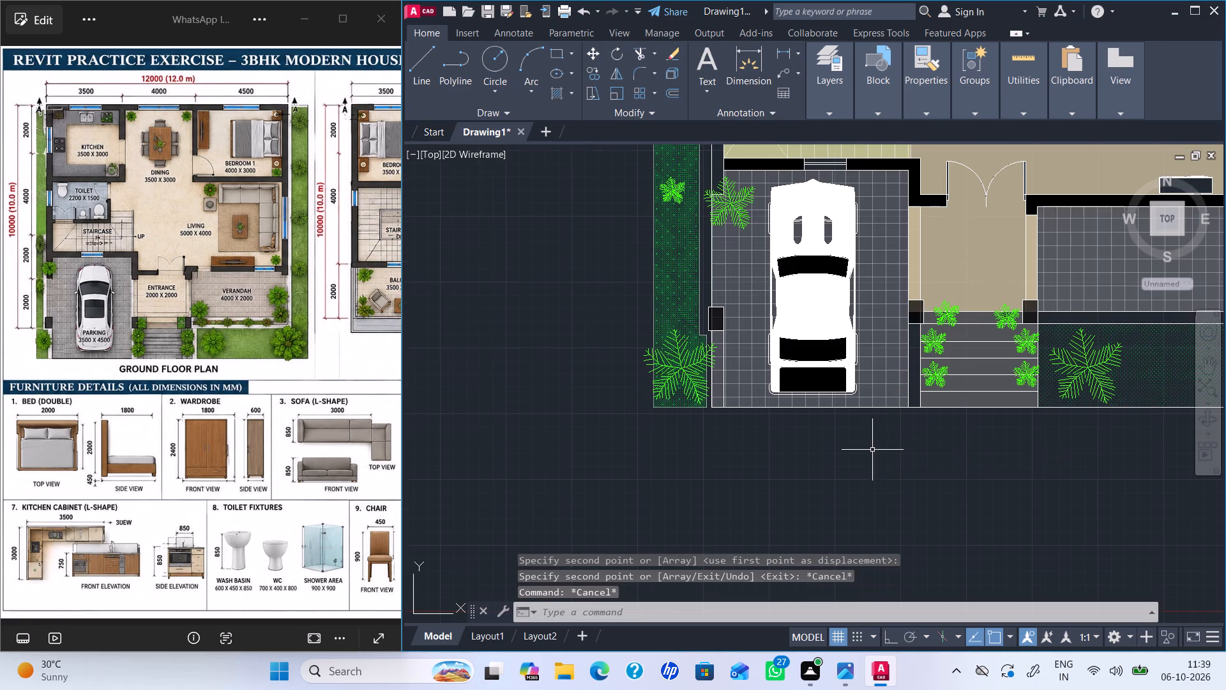
Add the single-line text KITCHEN at 0 rotation in the middle of the kitchen floor.
scroll(872, 450, "down", 1)
scroll(897, 464, "up", 1)
middle_click_drag(1043, 516, 851, 498)
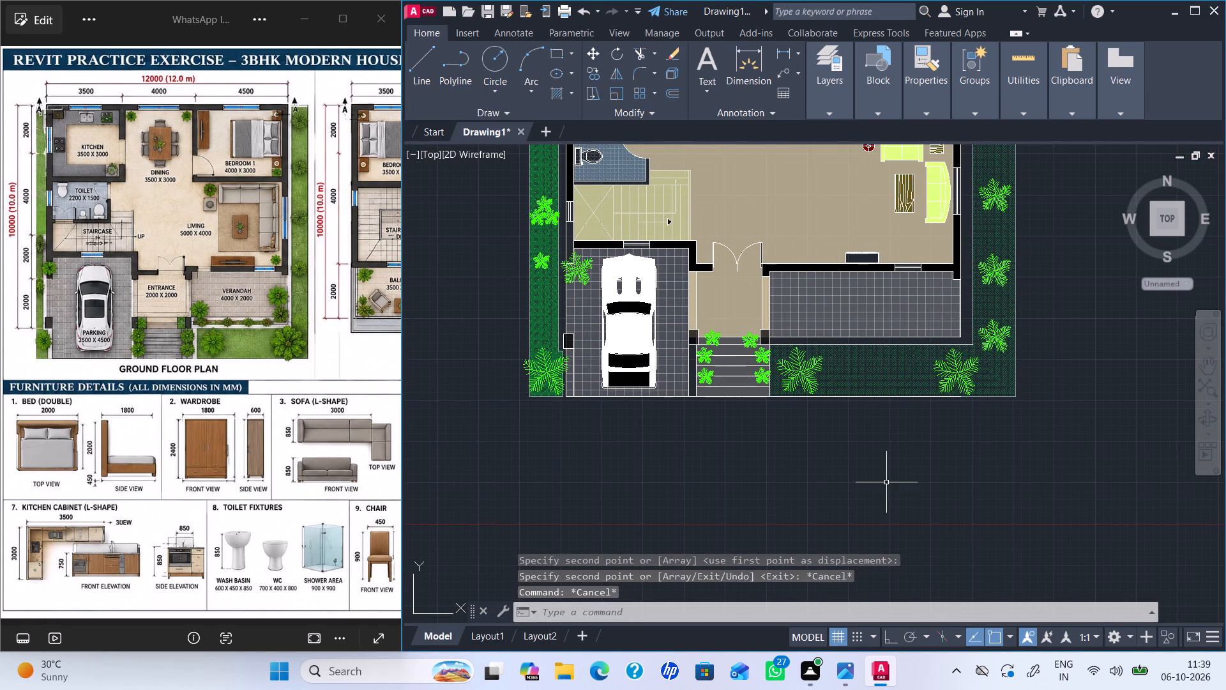
middle_click_drag(865, 484, 861, 537)
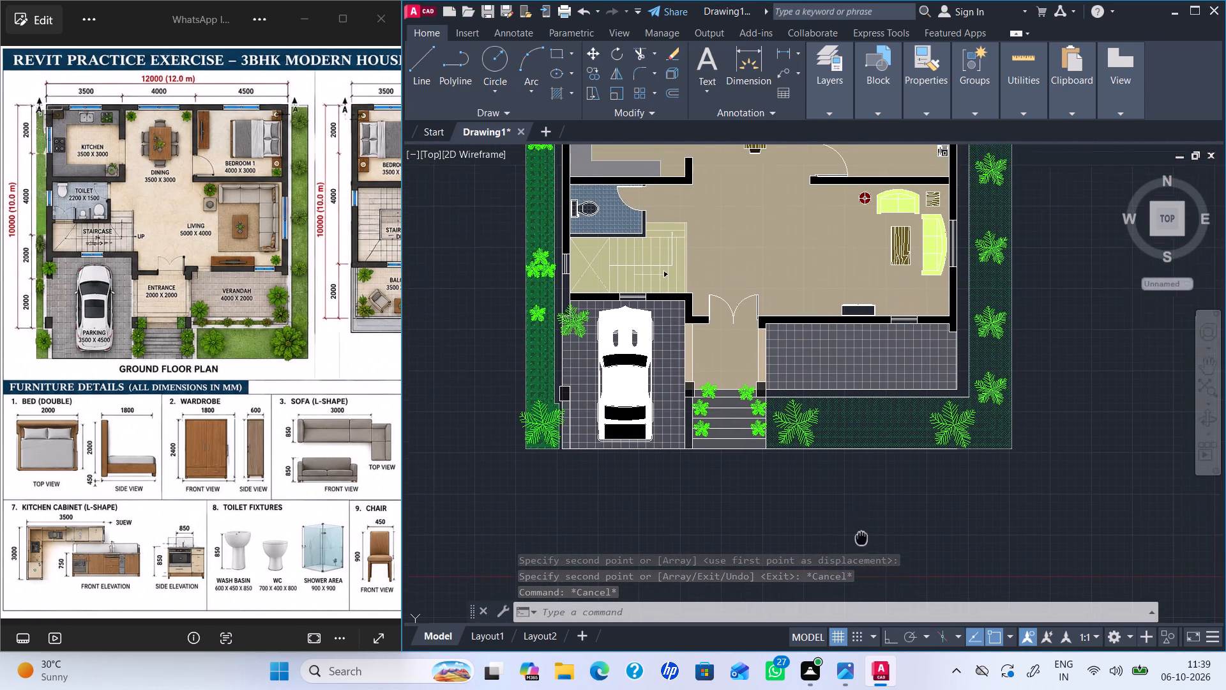
middle_click_drag(861, 537, 861, 538)
scroll(909, 513, "down", 1)
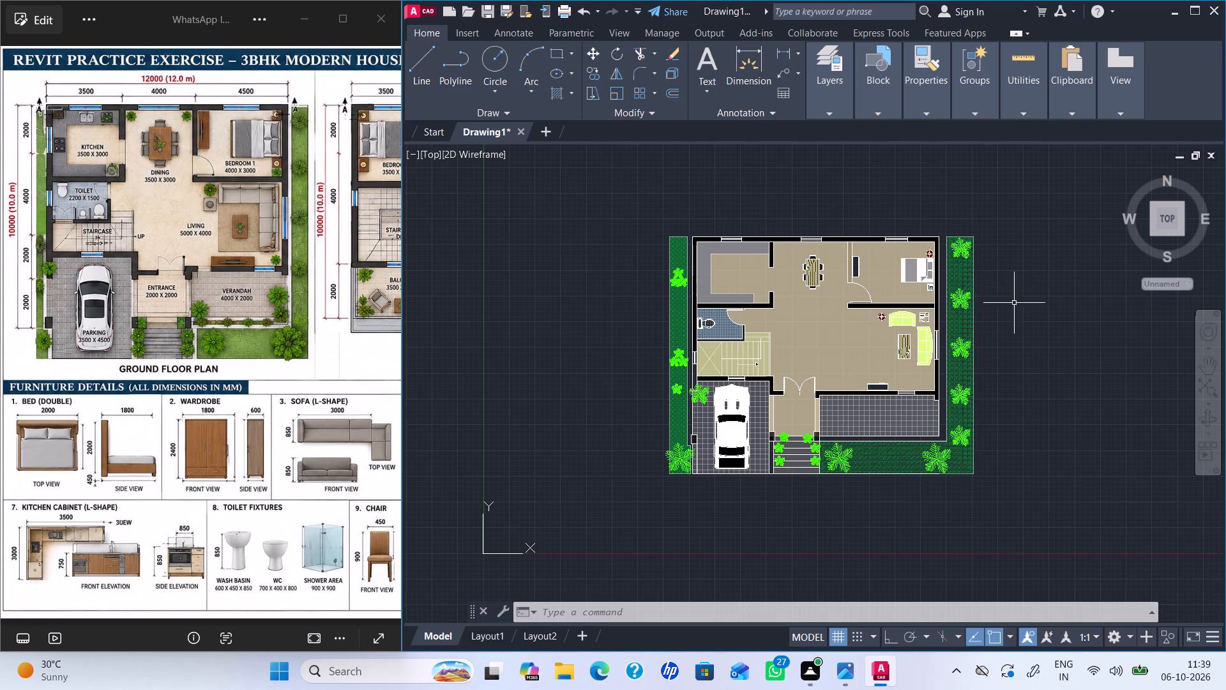
scroll(731, 263, "up", 3)
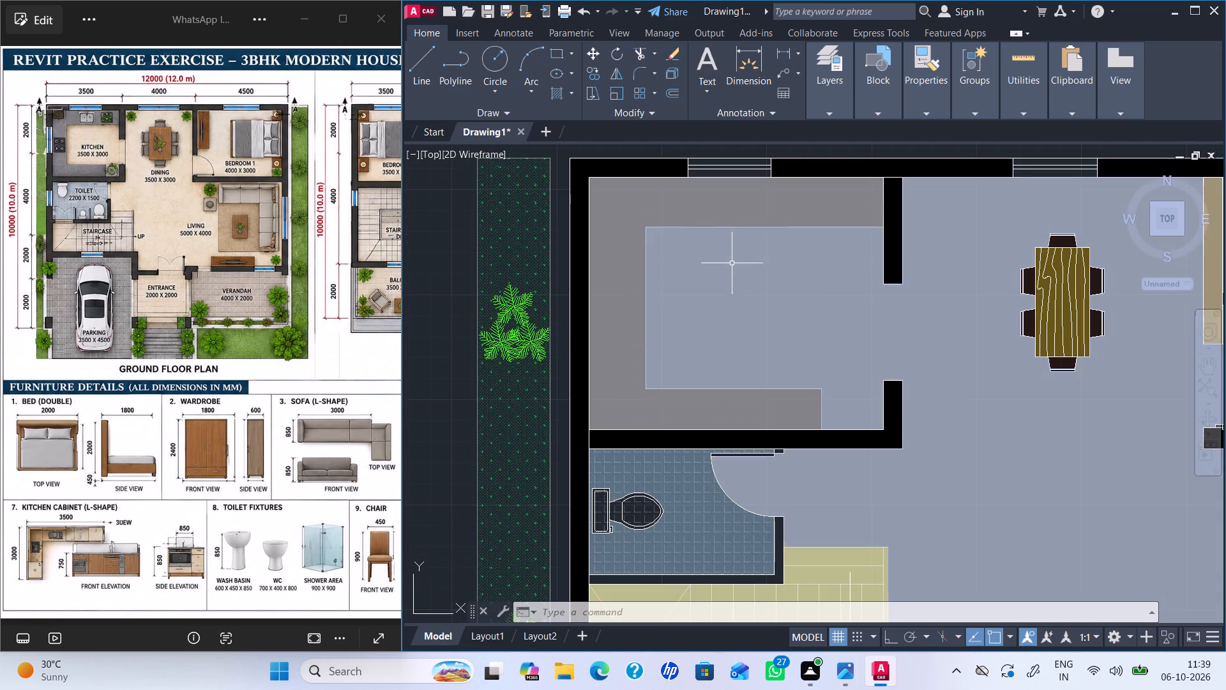
key("d")
key("t")
key("Return")
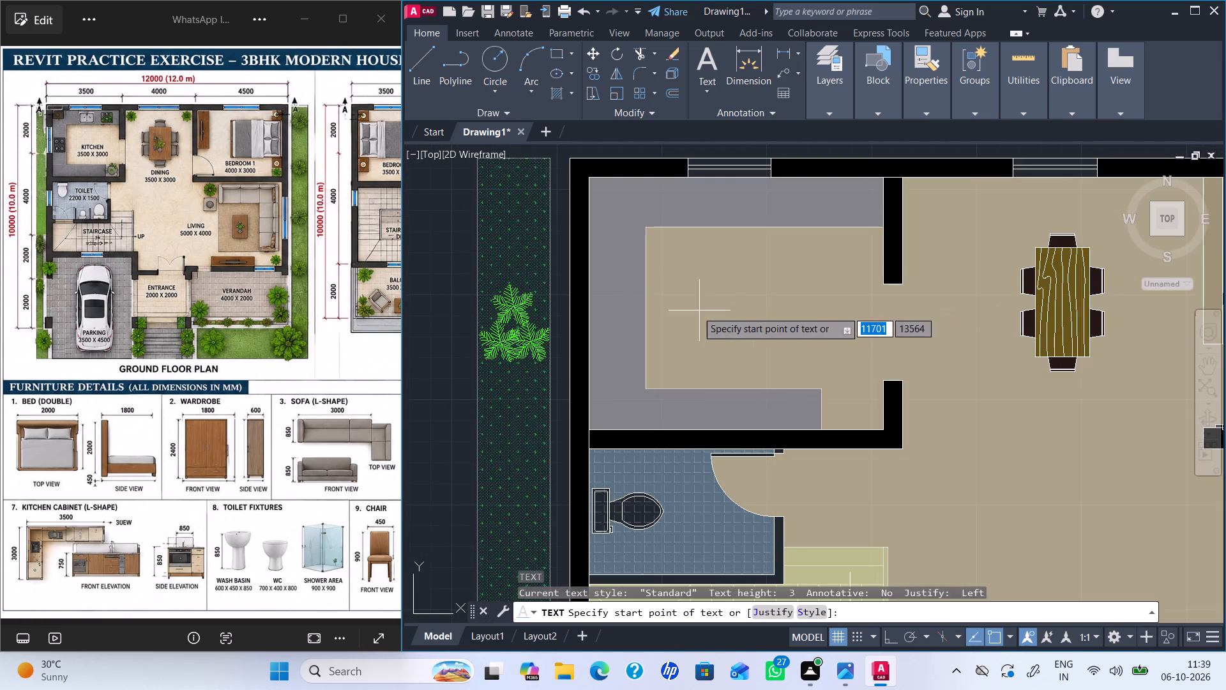
left_click(727, 309)
left_click(727, 295)
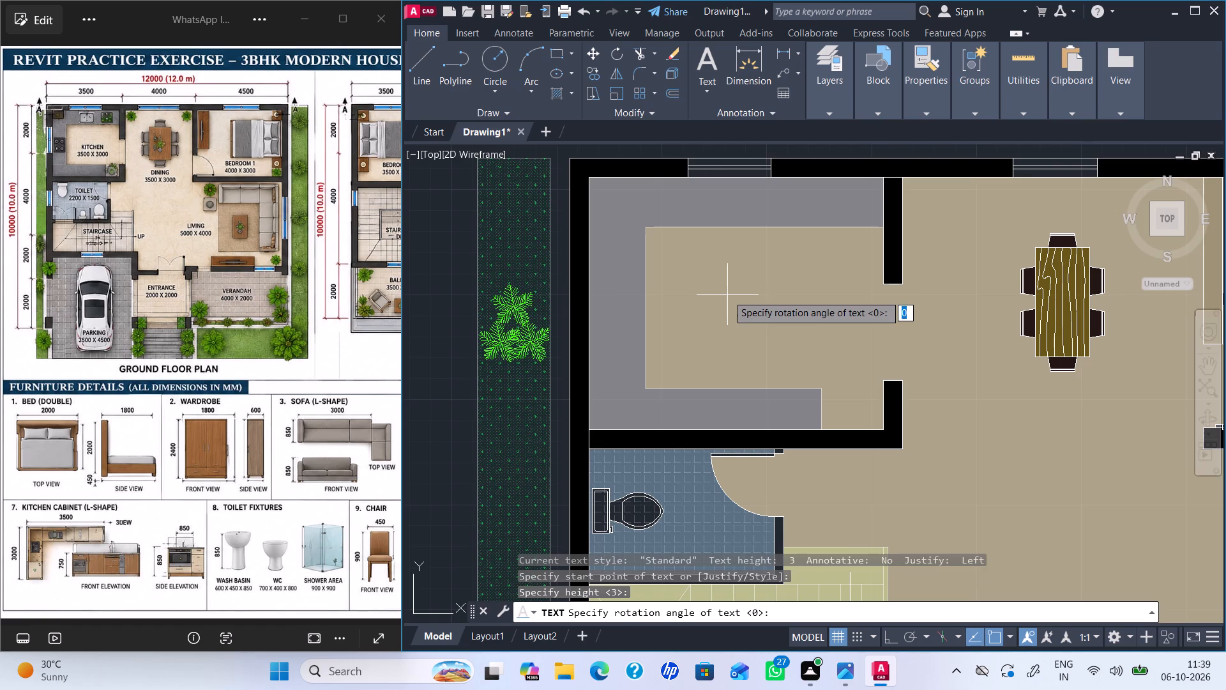
key("Return")
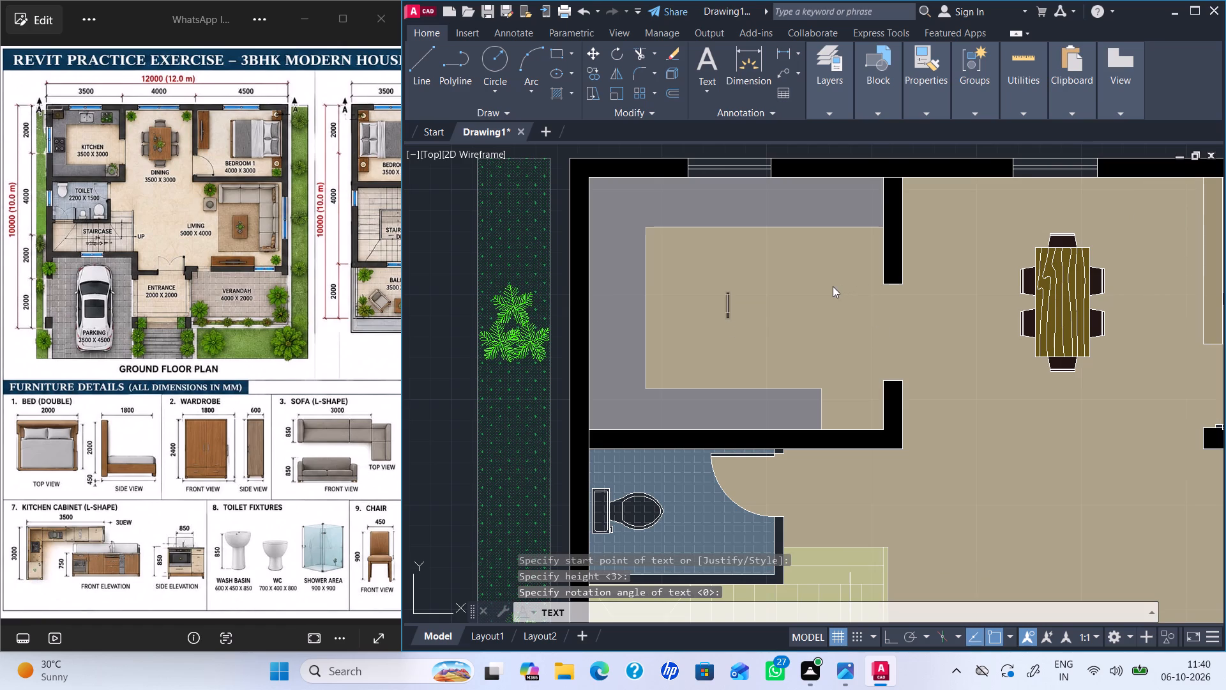
type("KU")
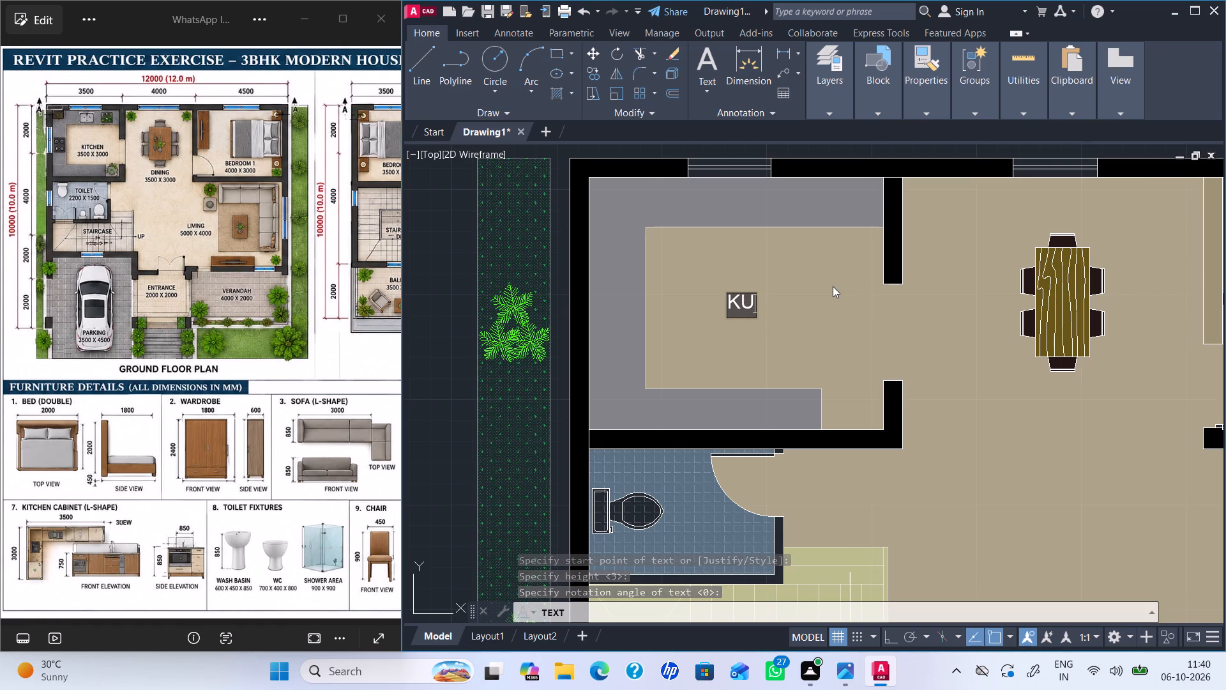
key("BackSpace")
key("i")
key("t")
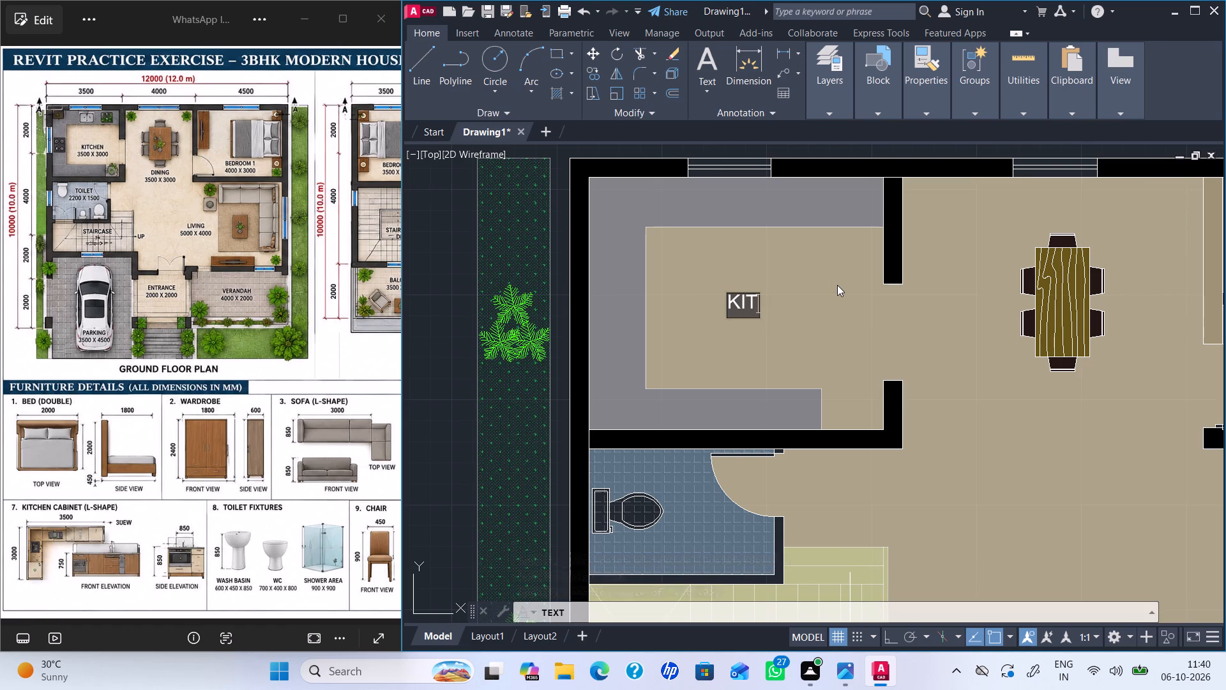
type("CH")
key("e")
key("n")
key("Return")
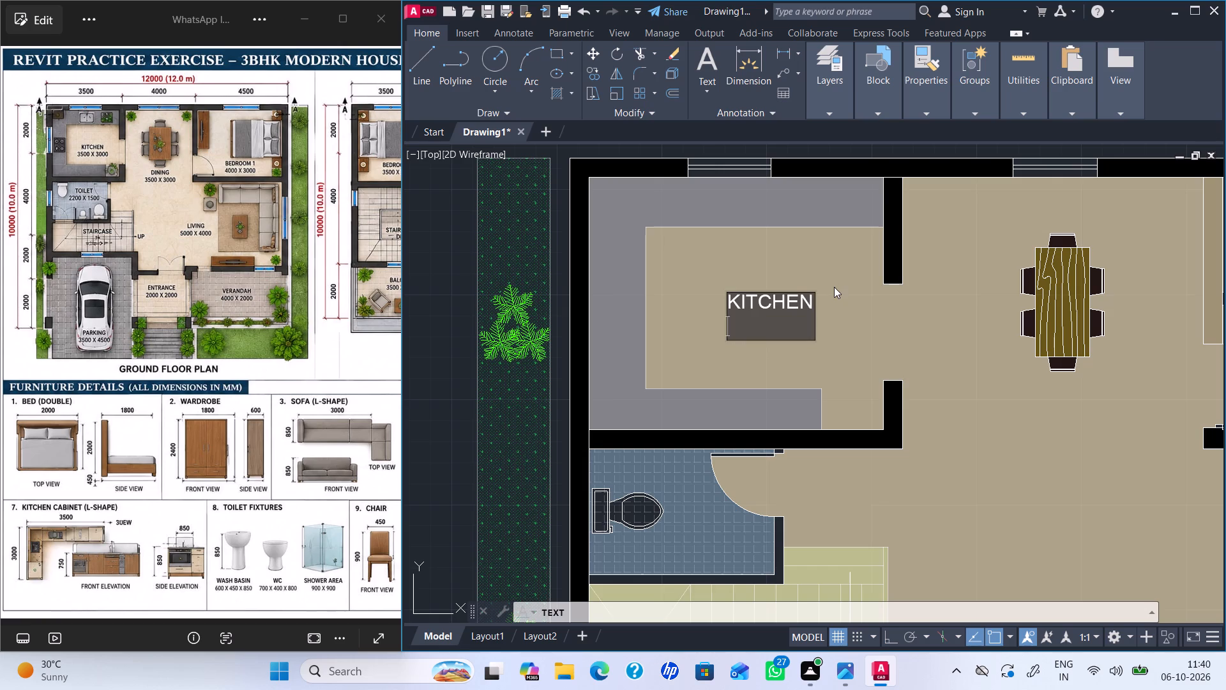
key("Return")
Apply a wipeout text mask behind the KITCHEN label with TEXTMASK.
left_click(780, 303)
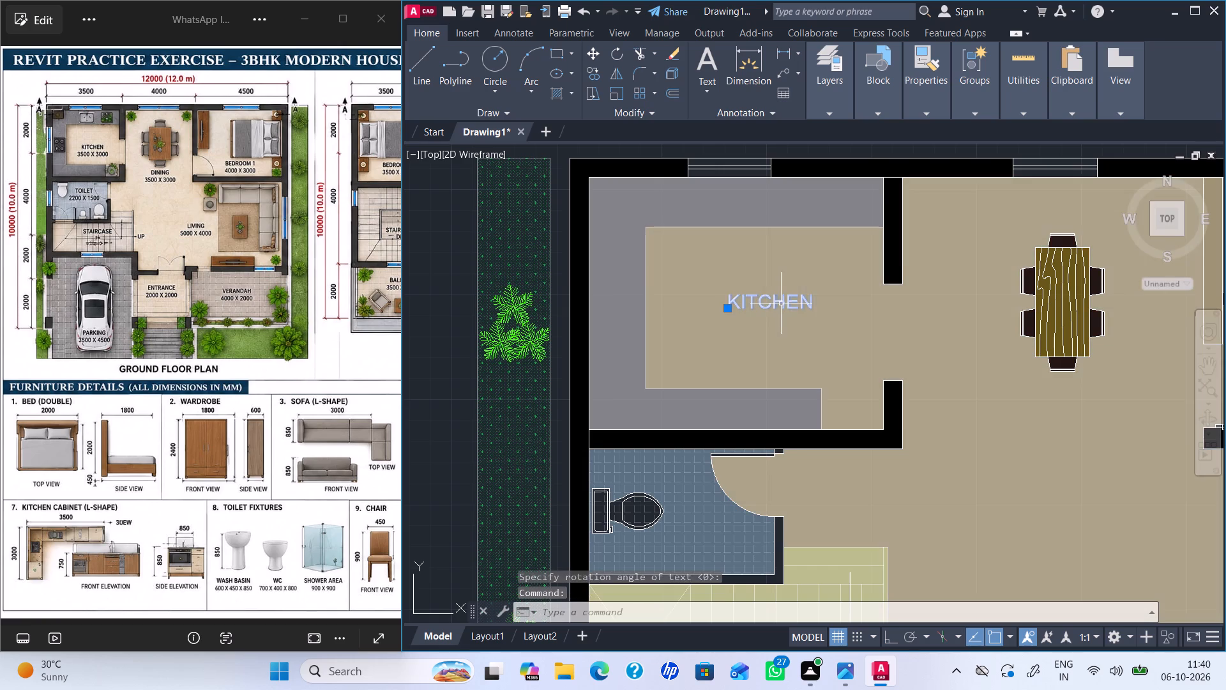
key("t")
type("EXT")
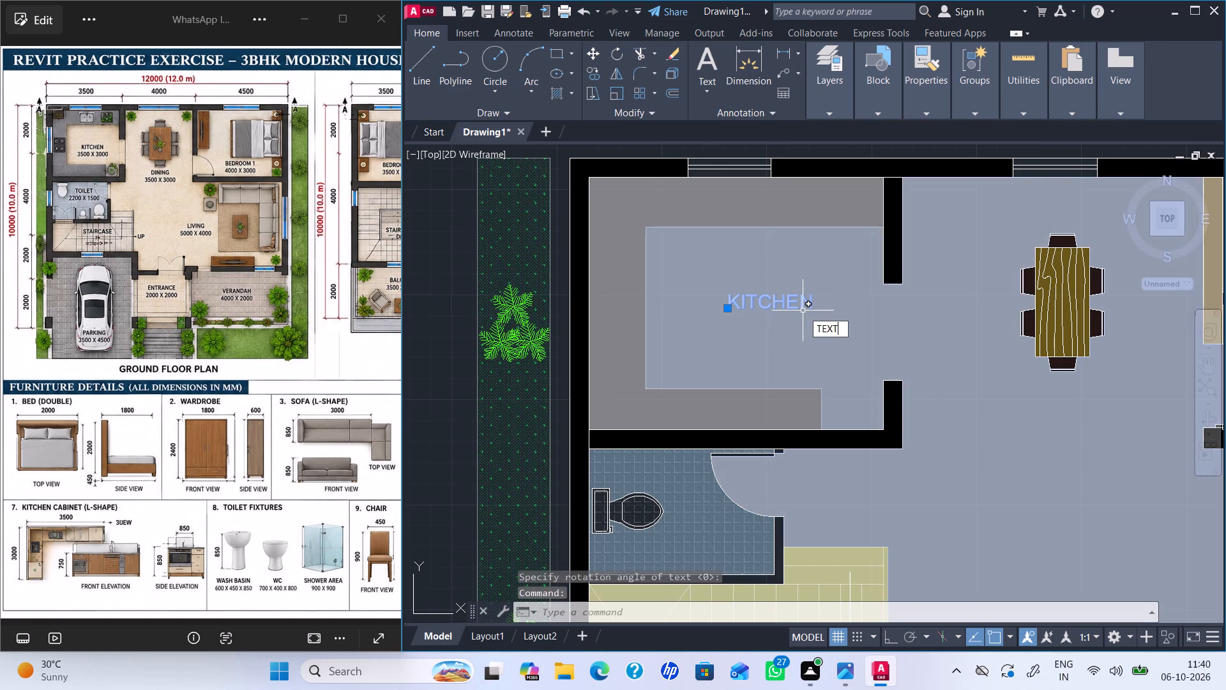
left_click(852, 359)
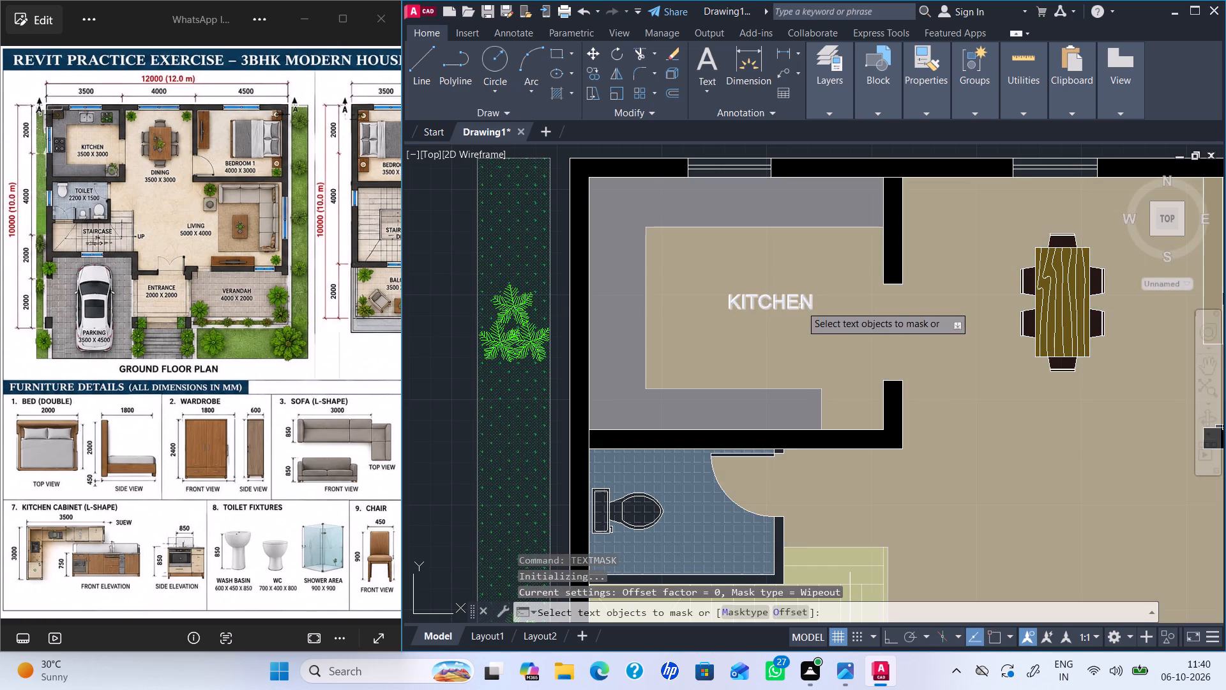
left_click(803, 302)
key("Return")
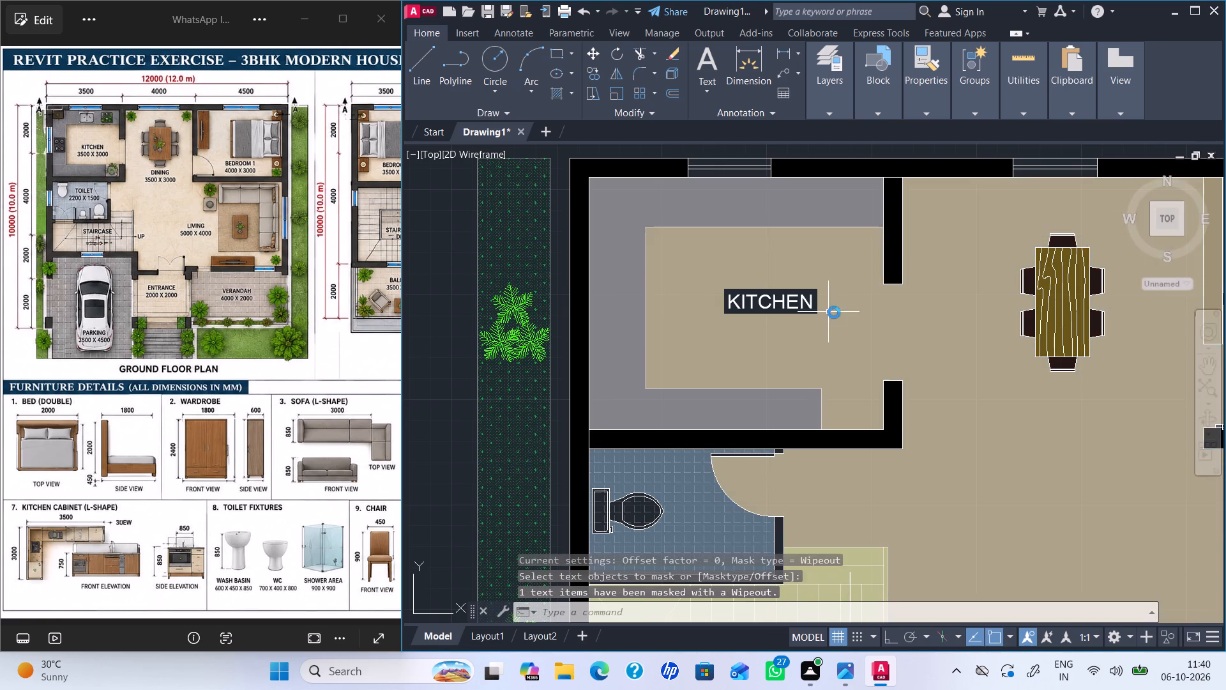
scroll(838, 322, "down", 2)
scroll(949, 379, "down", 1)
scroll(1122, 450, "up", 1)
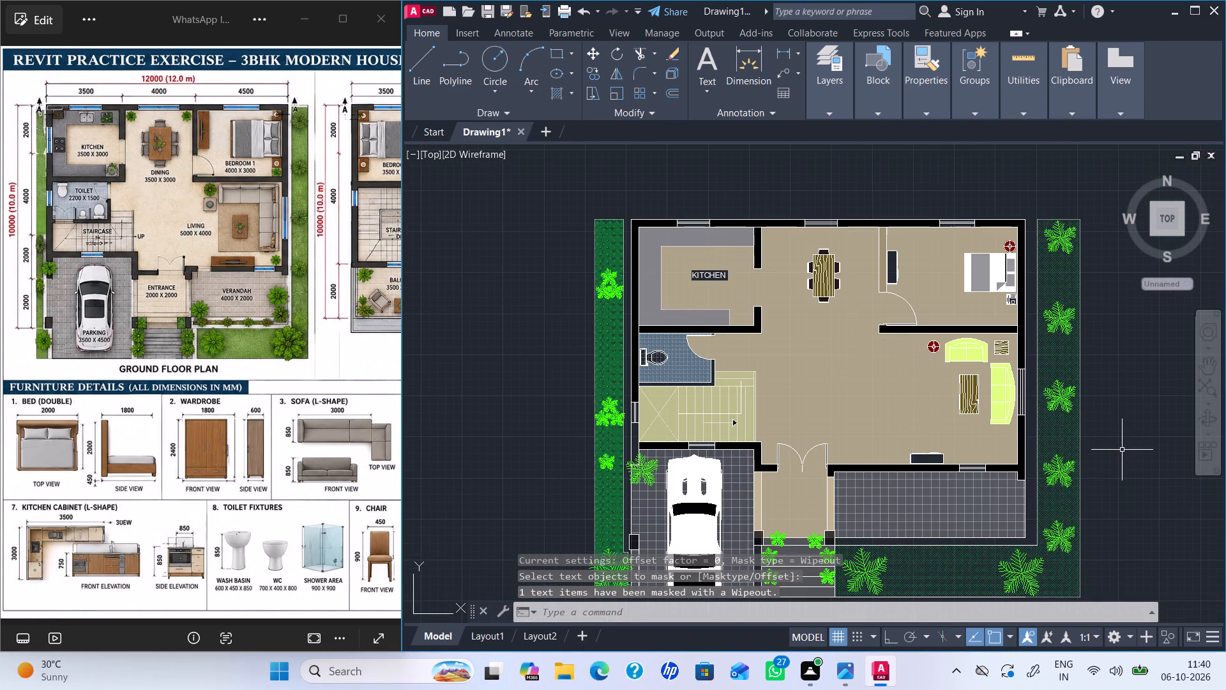
middle_click_drag(1116, 409, 1100, 354)
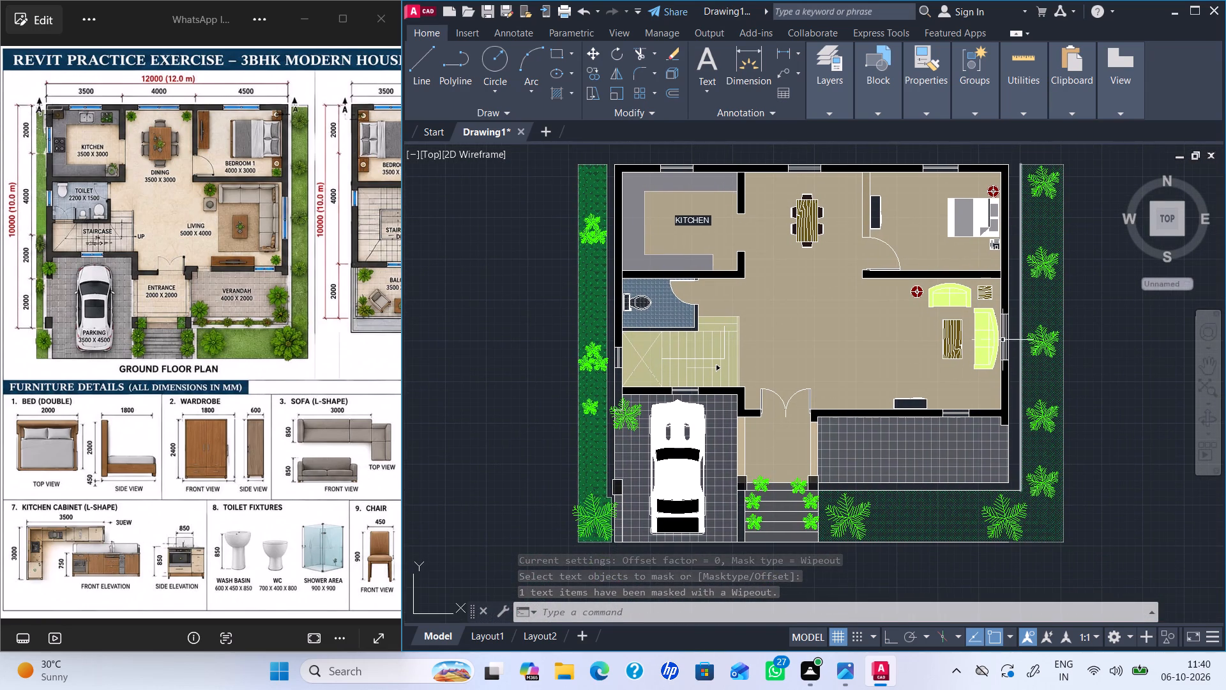
key("Escape")
key("Escape")
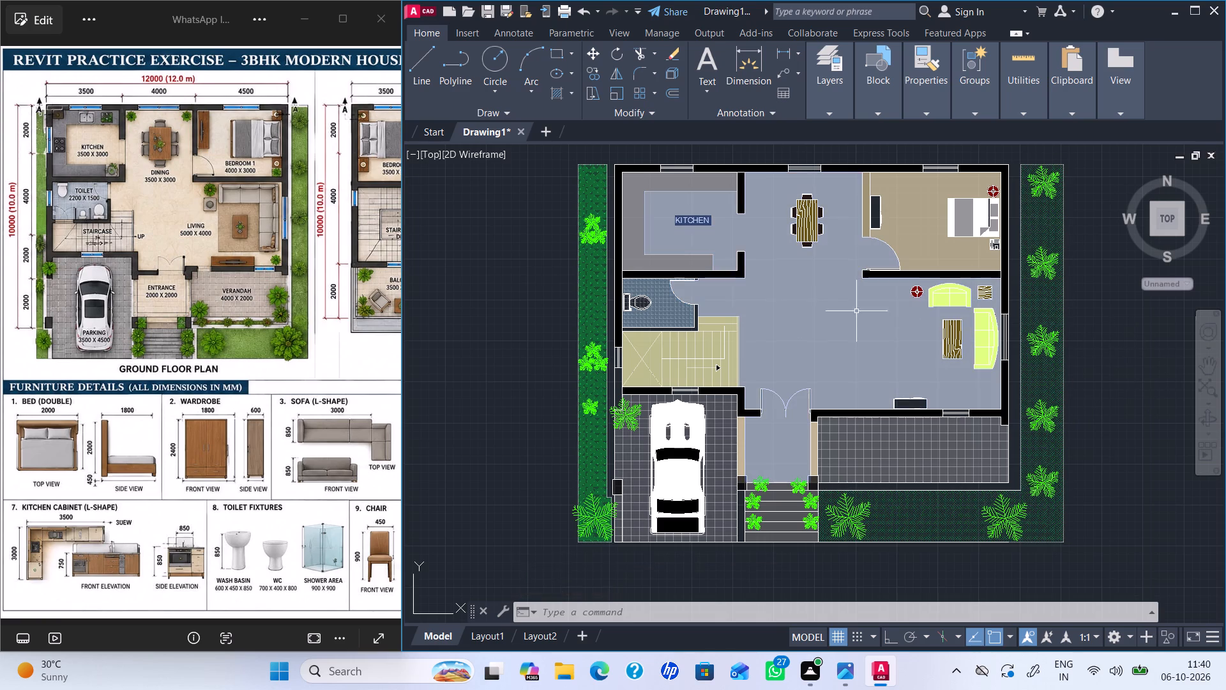
Copy the masked KITCHEN label below the dining table, into the toilet and onto the staircase.
scroll(693, 213, "up", 2)
left_click(678, 229)
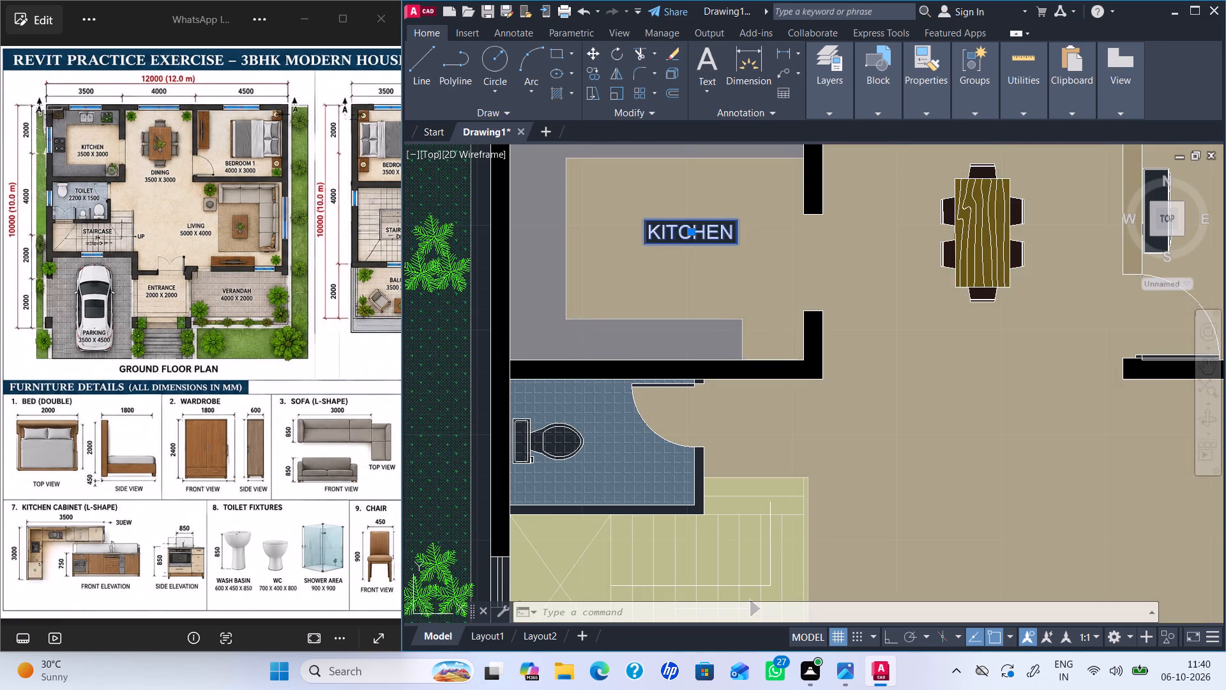
key("c")
key("o")
key("Return")
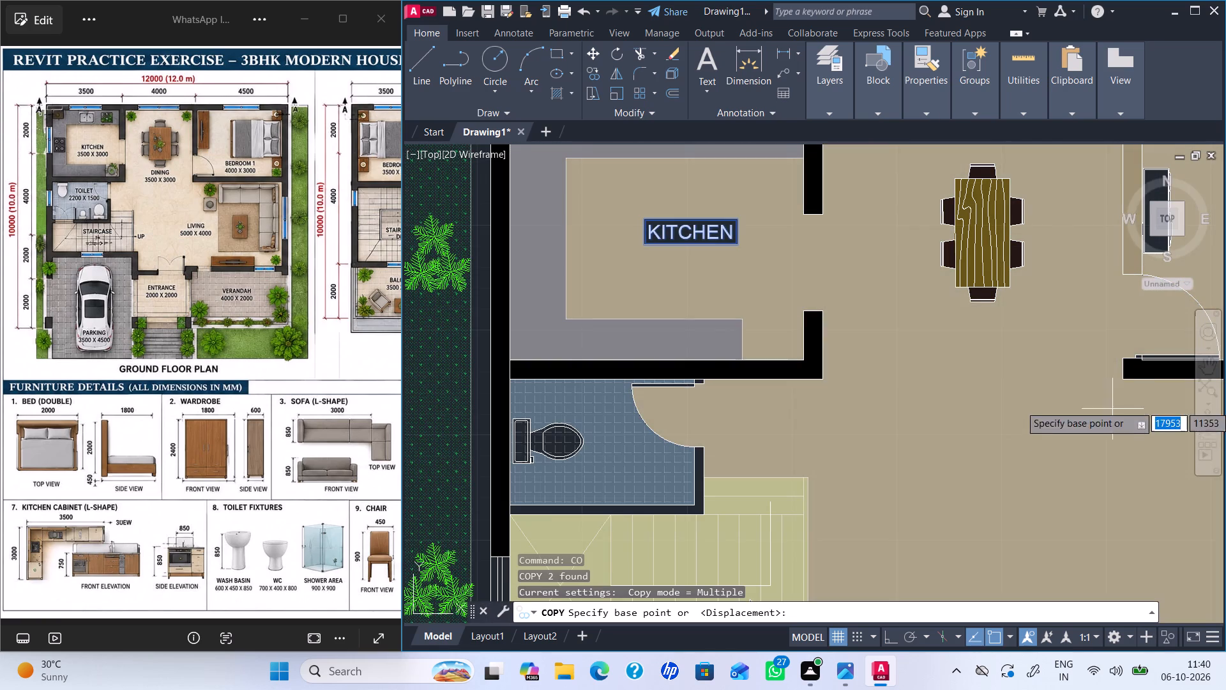
left_click(640, 243)
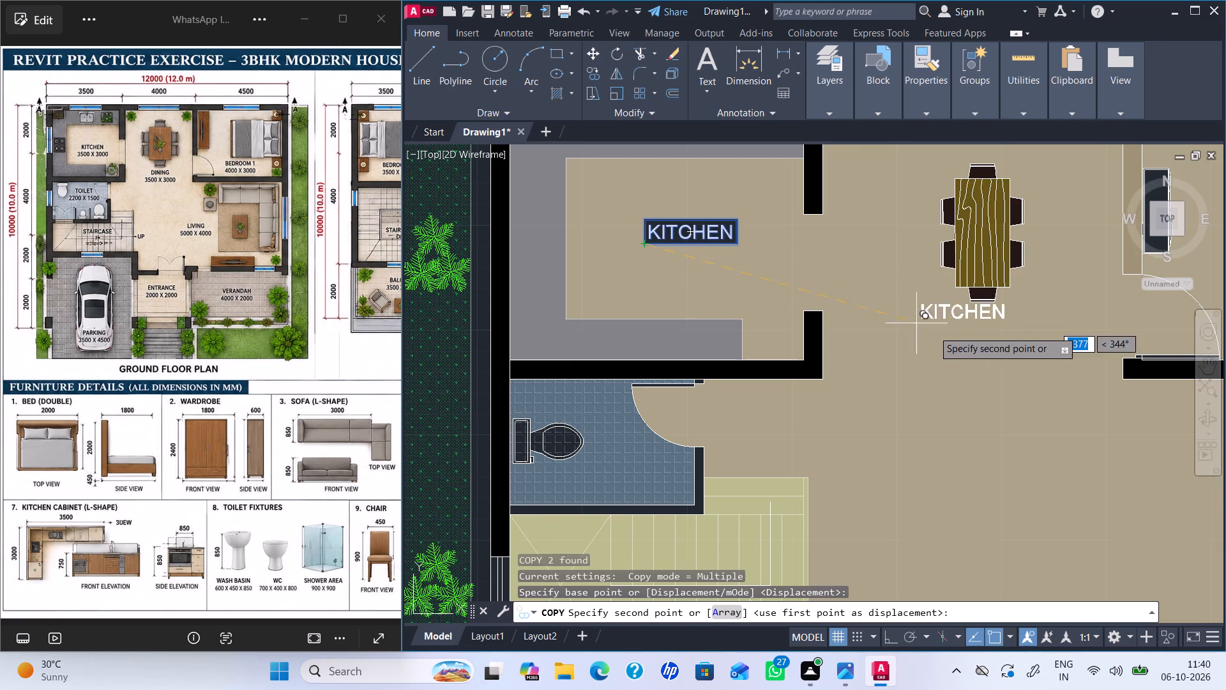
left_click(937, 336)
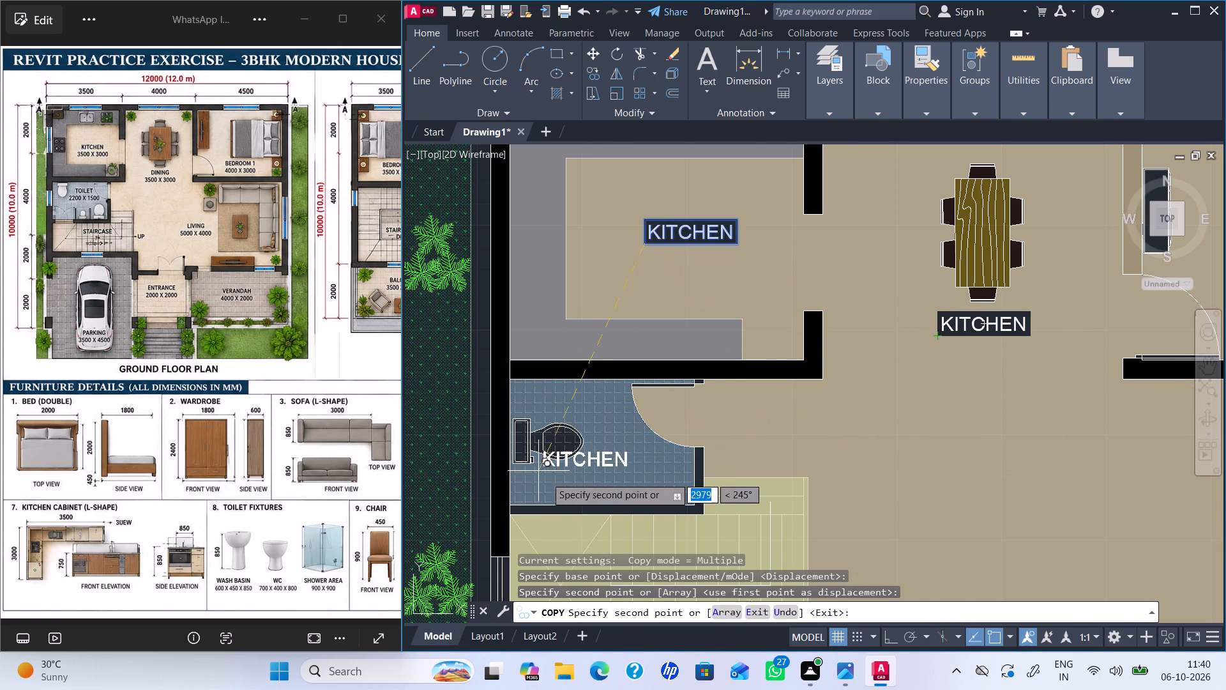
left_click(579, 483)
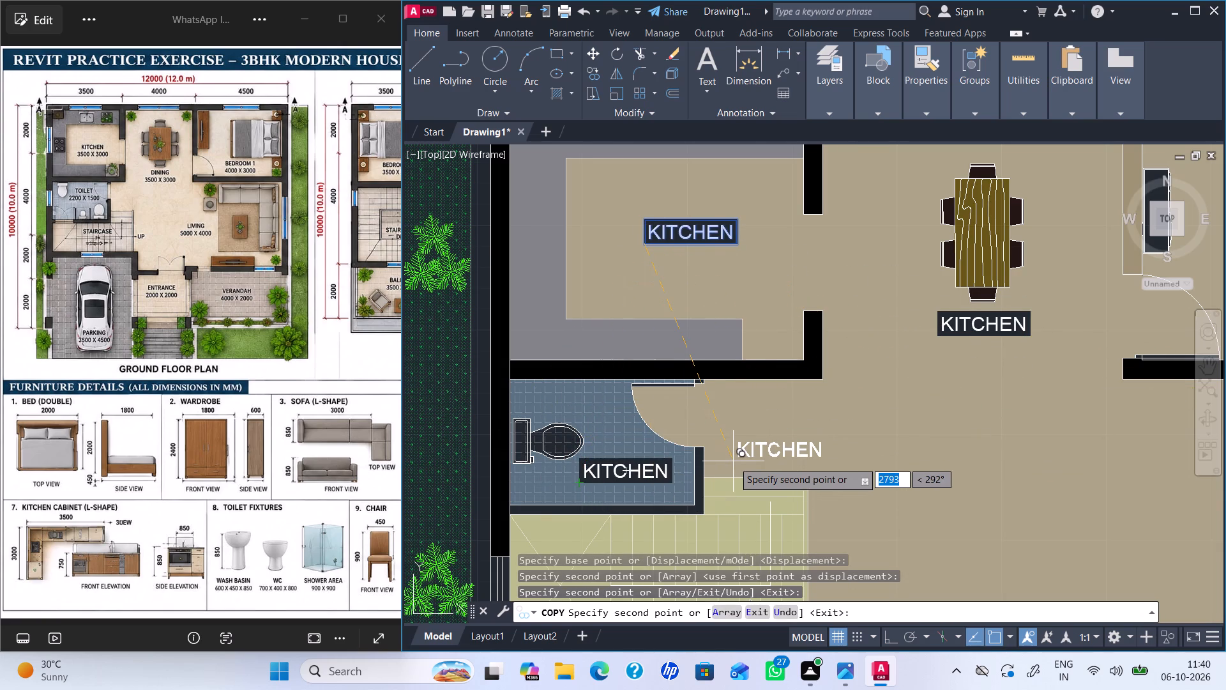
middle_click_drag(734, 461, 758, 310)
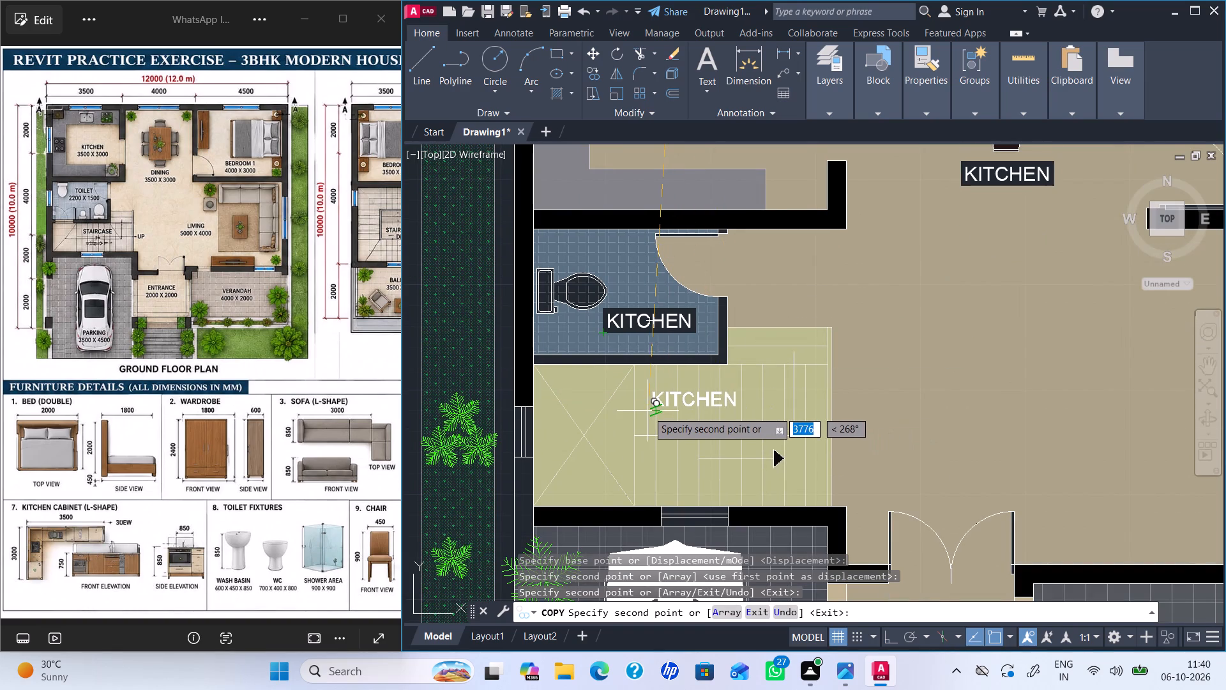
left_click(655, 411)
Place further copies of the masked label in the entrance and at the parking area's top edge above the car.
scroll(796, 430, "down", 1)
middle_click_drag(811, 430, 761, 337)
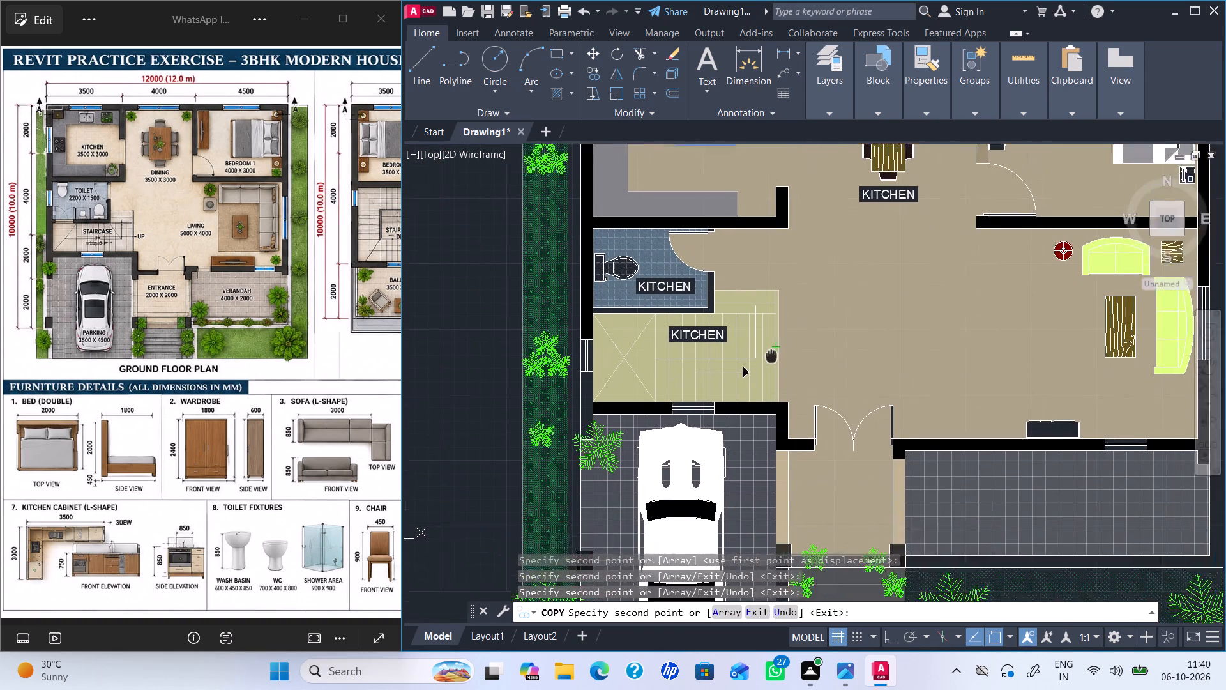
middle_click_drag(761, 337, 744, 307)
left_click(789, 447)
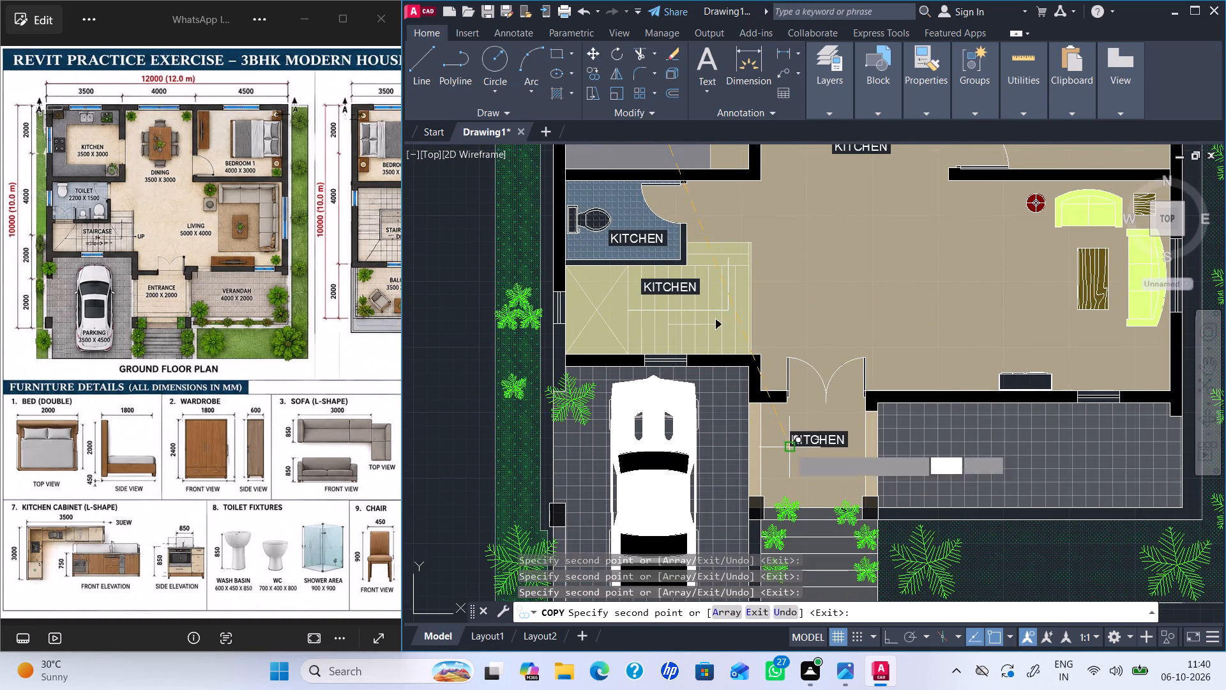
middle_click_drag(769, 463, 768, 323)
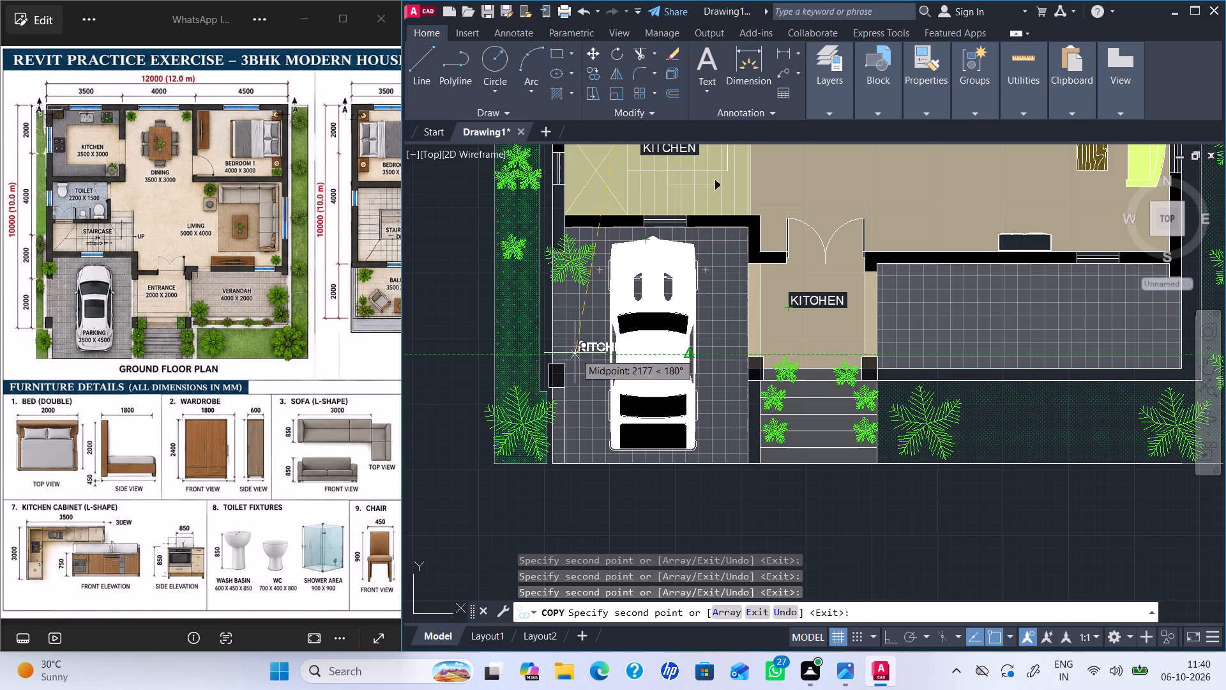
left_click(680, 243)
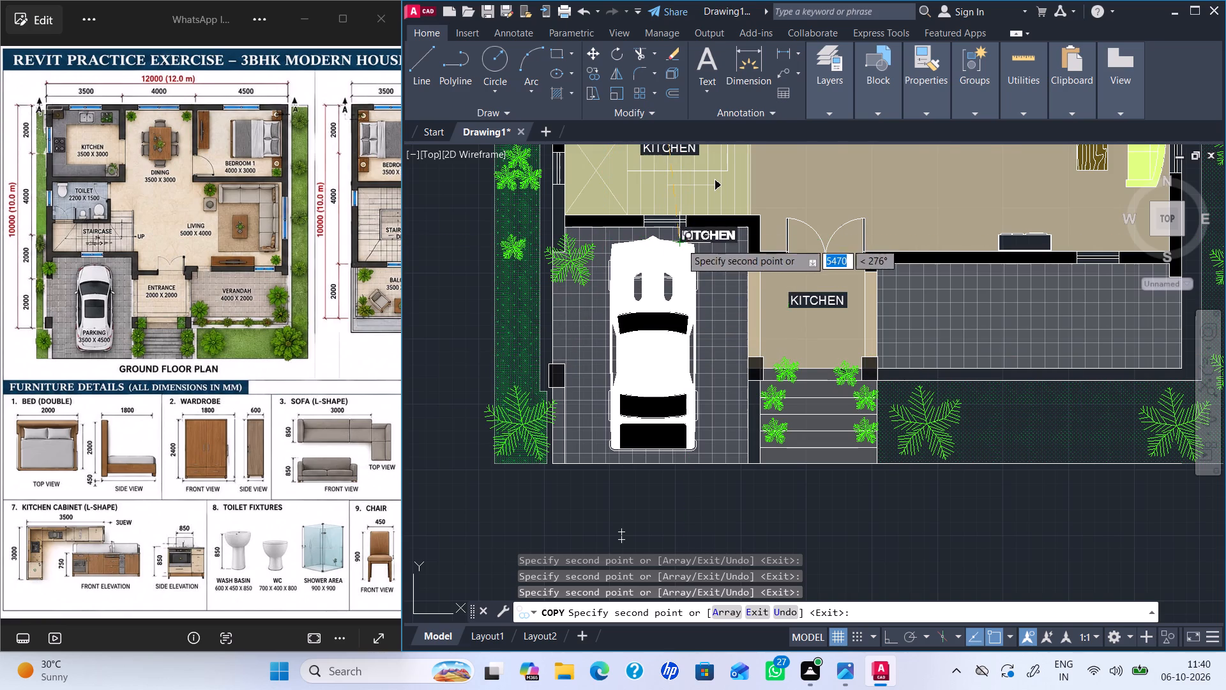
Place further label copies in the living room, the bedroom, beside the staircase arrow and in the verandah.
scroll(777, 289, "down", 1)
middle_click_drag(752, 298, 619, 347)
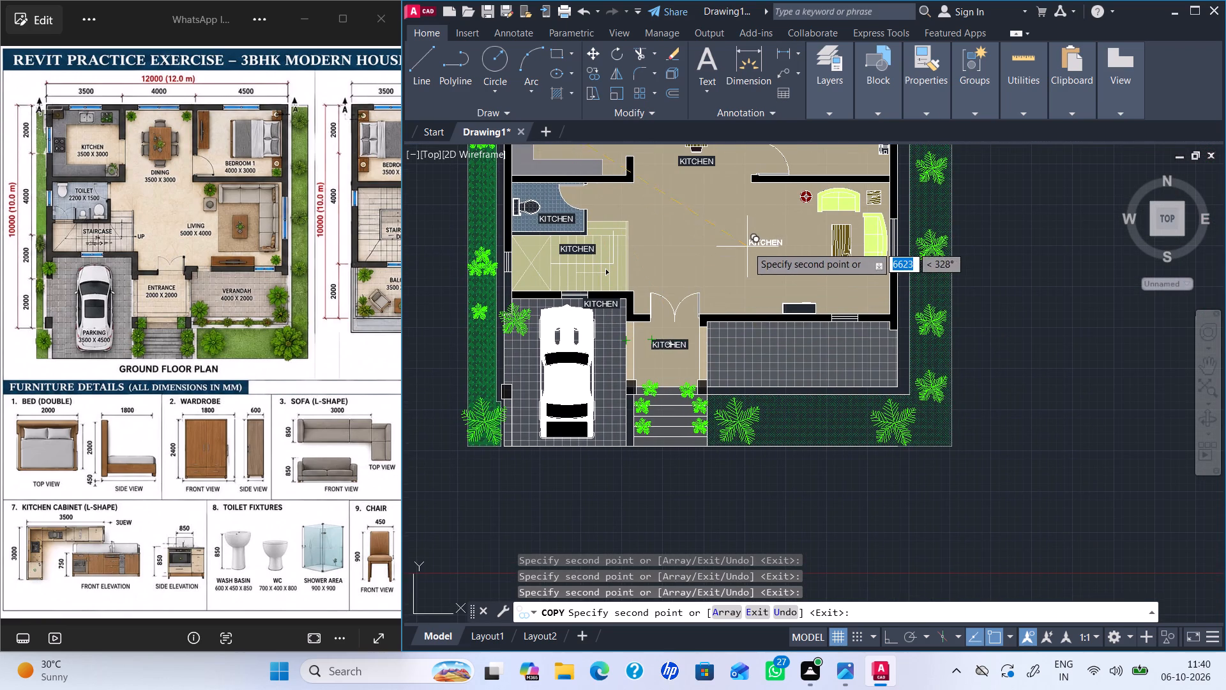
left_click(779, 251)
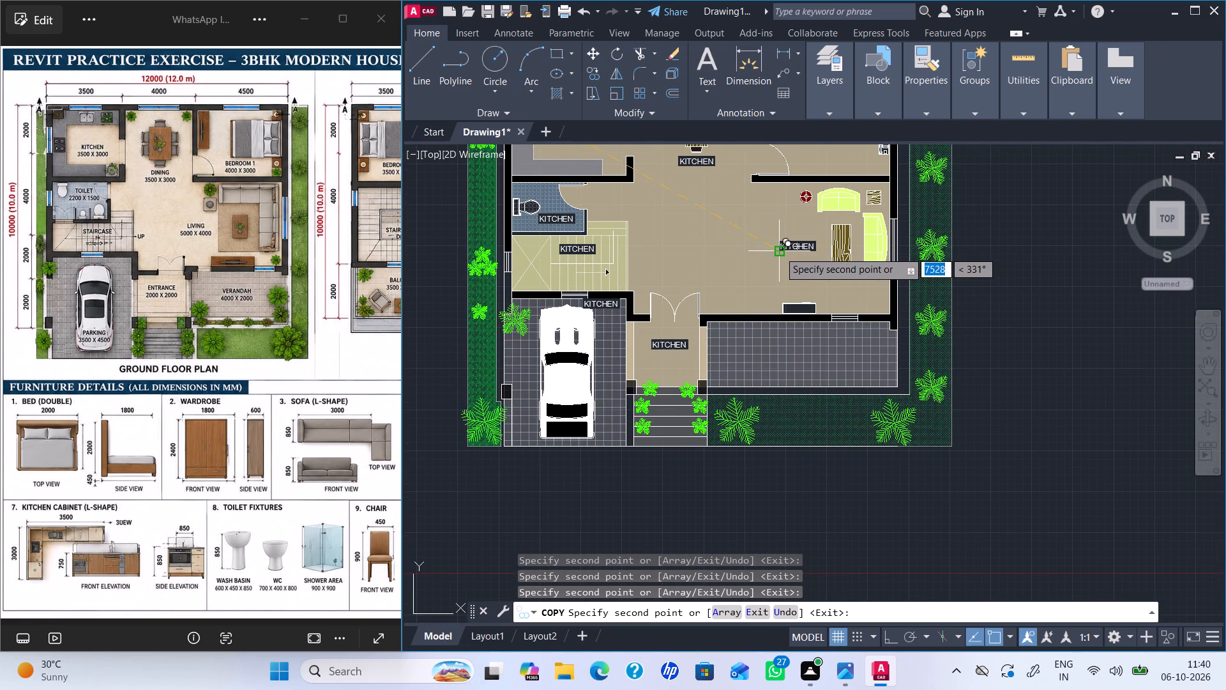
middle_click_drag(779, 252, 740, 416)
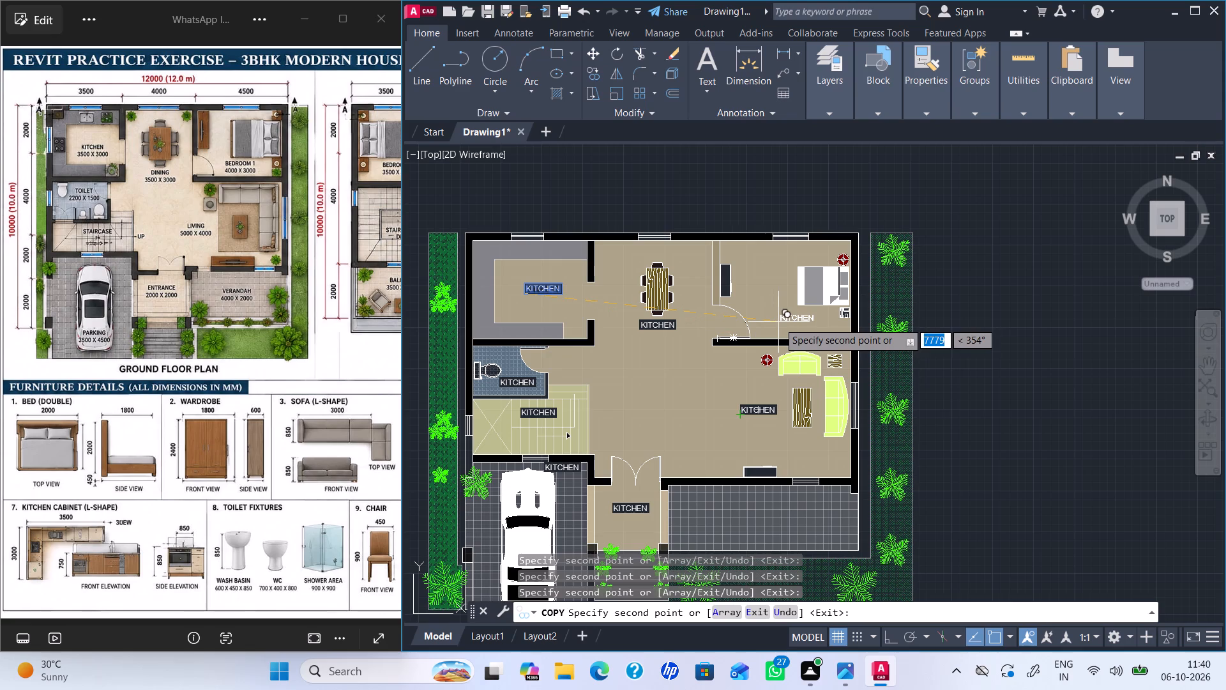
left_click(778, 322)
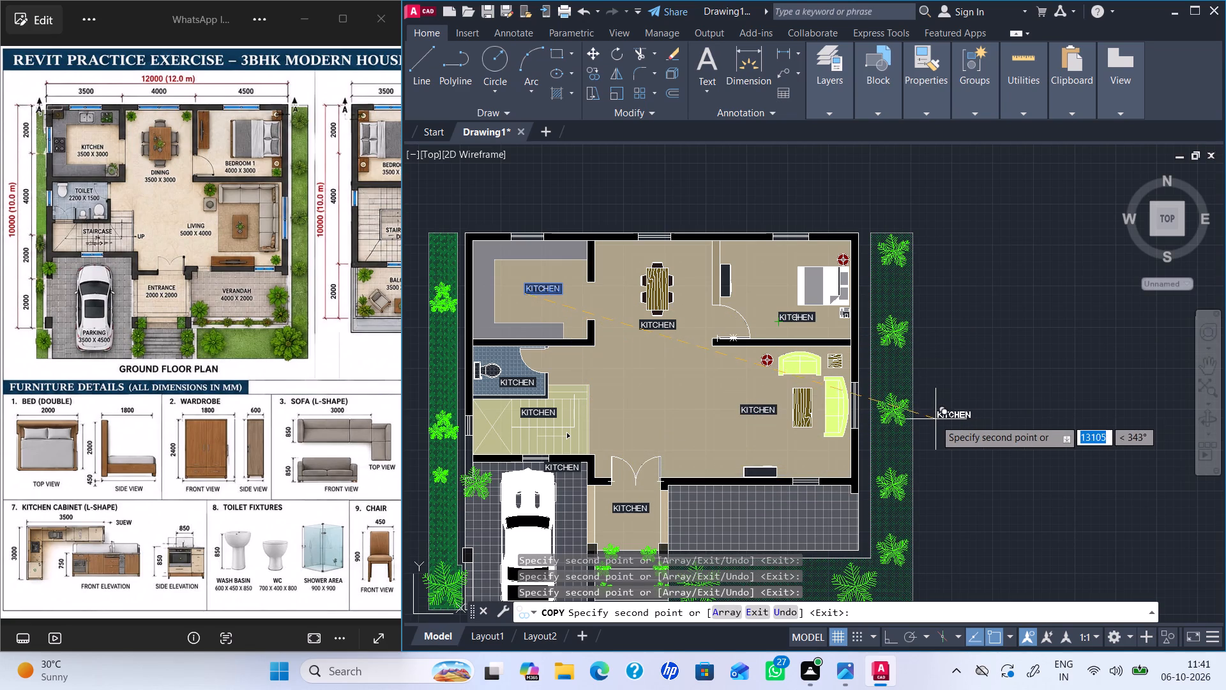
left_click(592, 437)
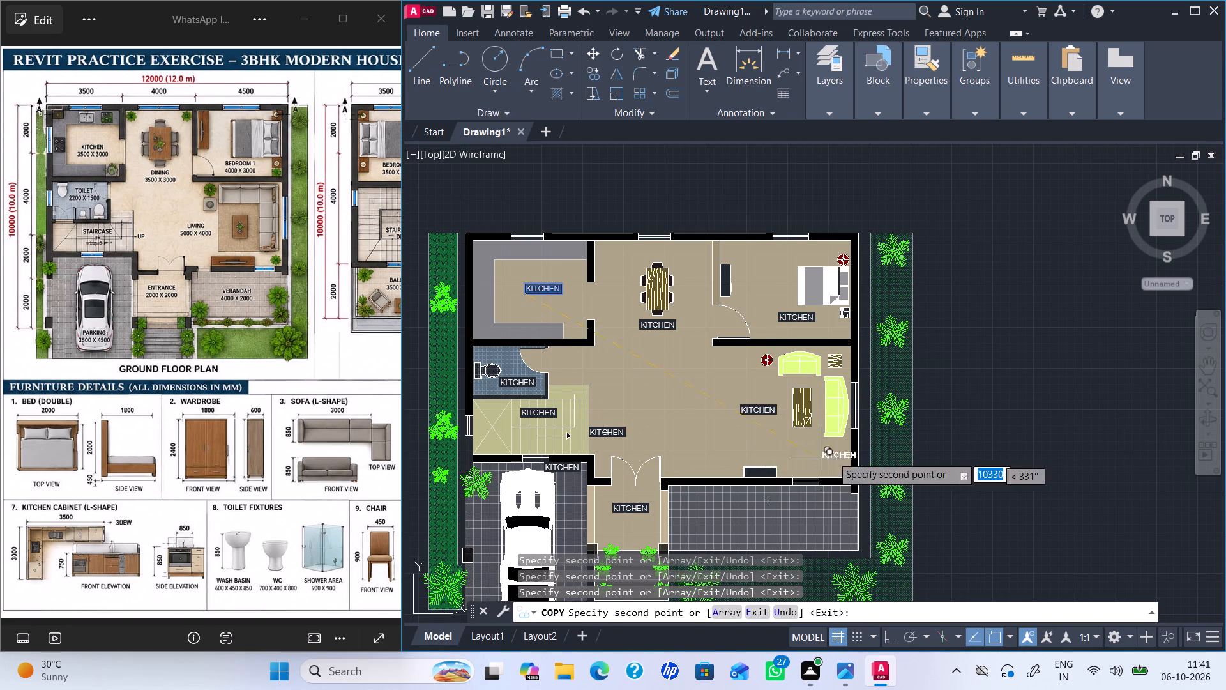
scroll(921, 424, "down", 1)
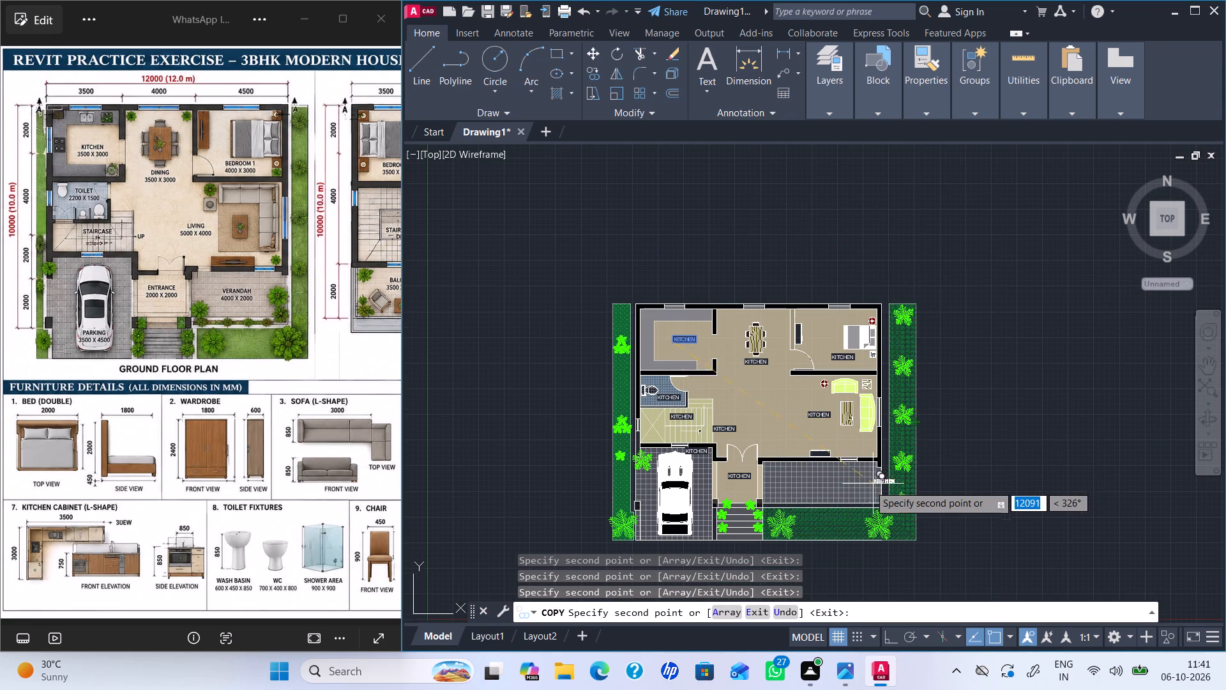
scroll(846, 486, "up", 2)
left_click(753, 479)
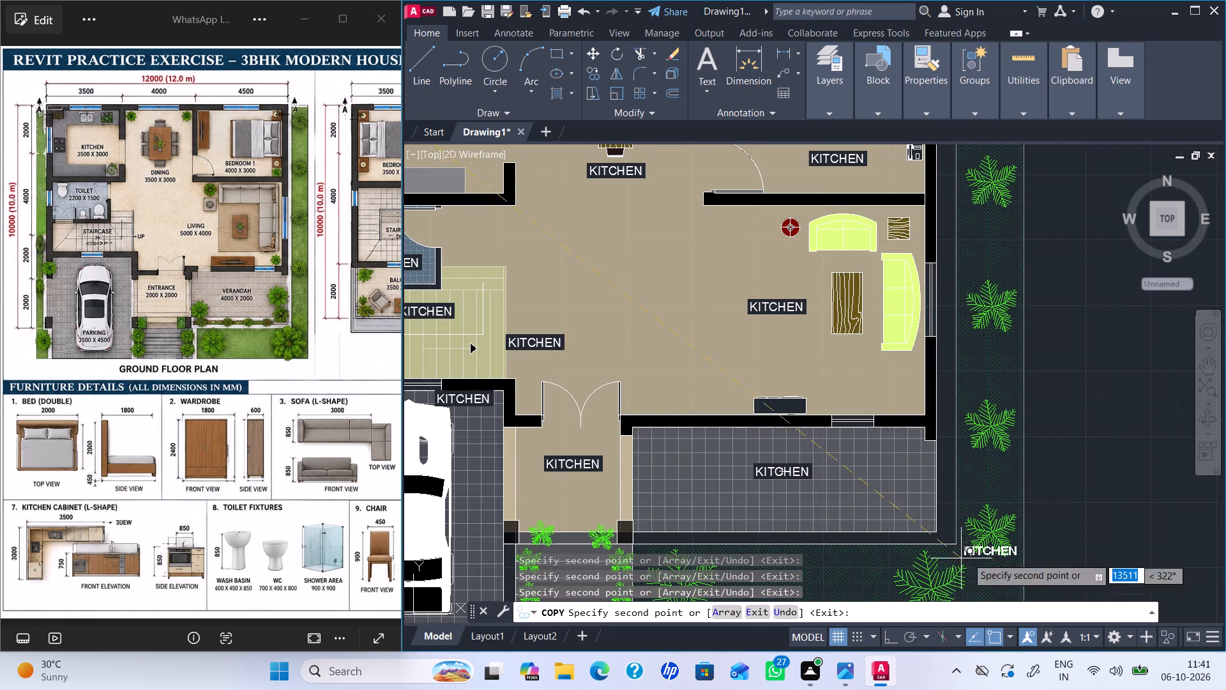
key("Escape")
scroll(1004, 525, "down", 1)
scroll(1087, 397, "down", 1)
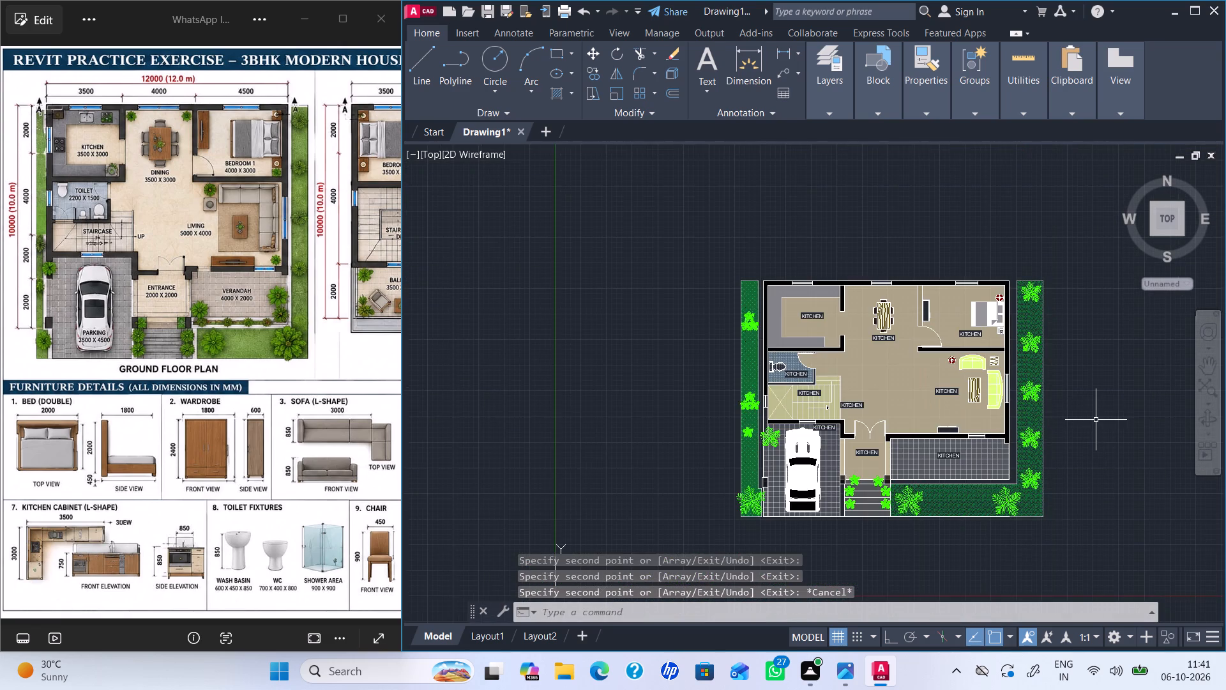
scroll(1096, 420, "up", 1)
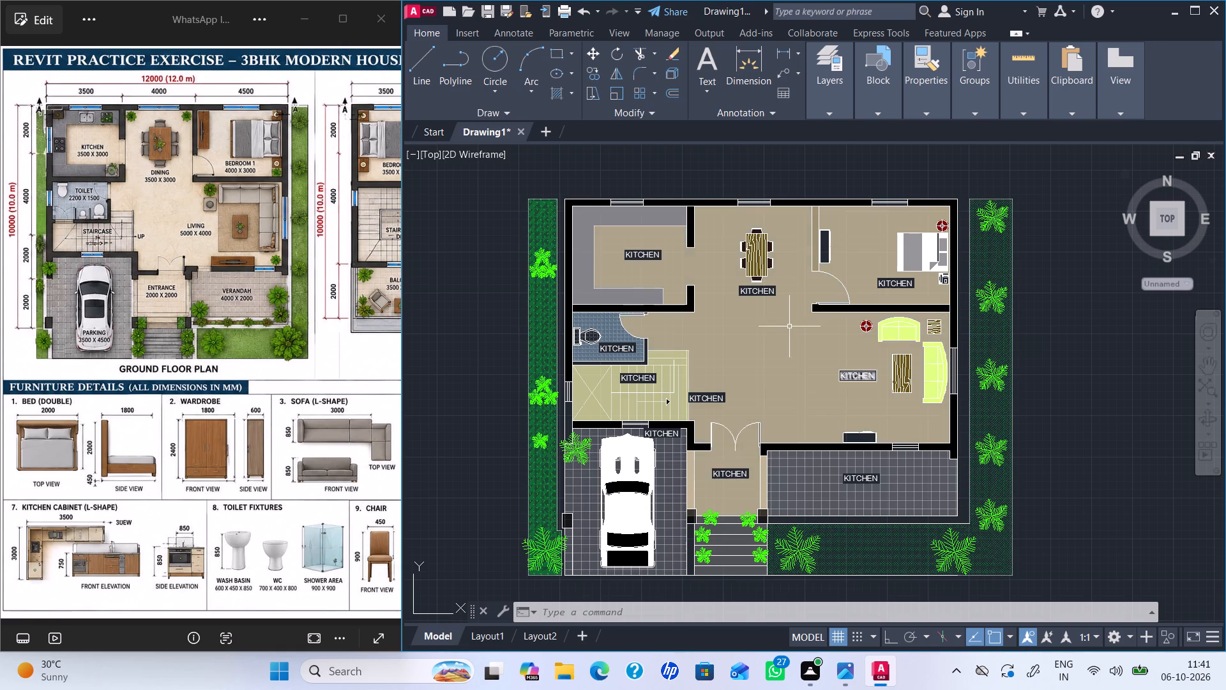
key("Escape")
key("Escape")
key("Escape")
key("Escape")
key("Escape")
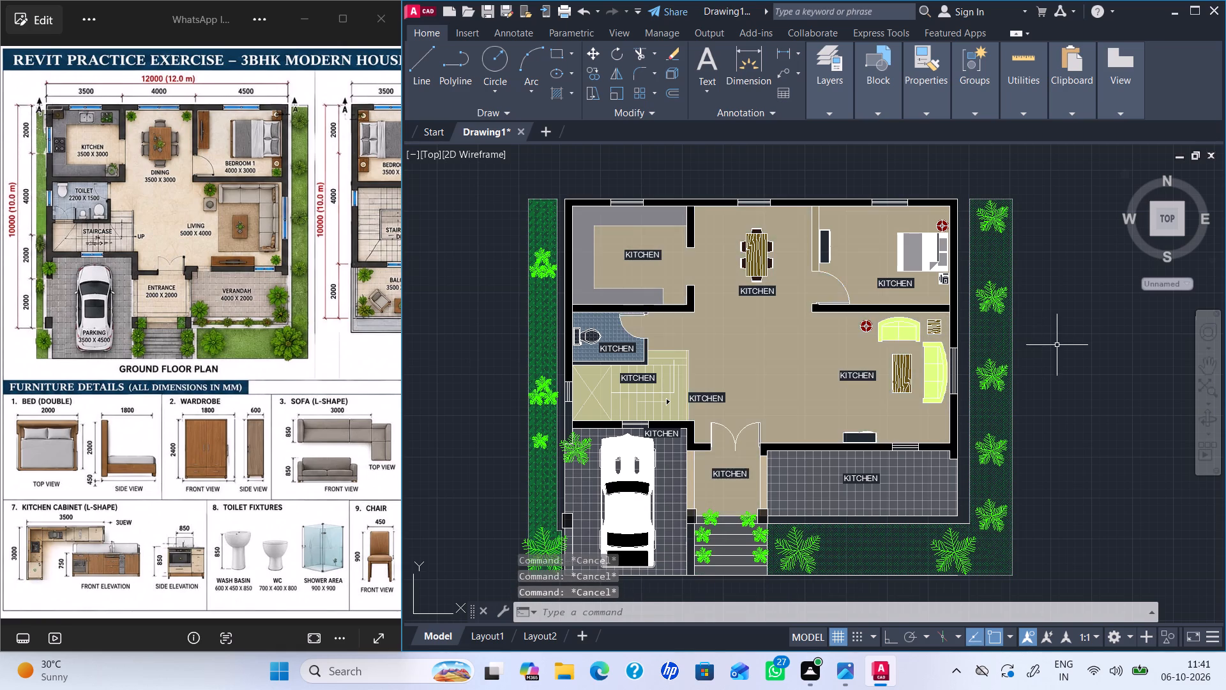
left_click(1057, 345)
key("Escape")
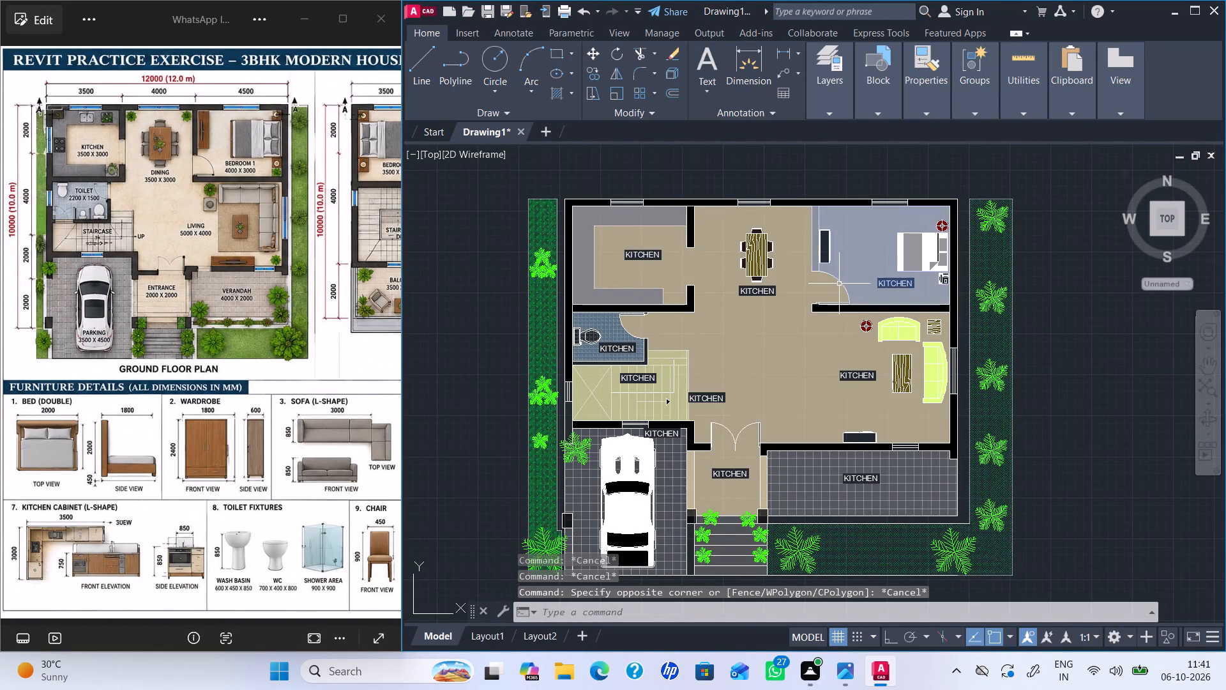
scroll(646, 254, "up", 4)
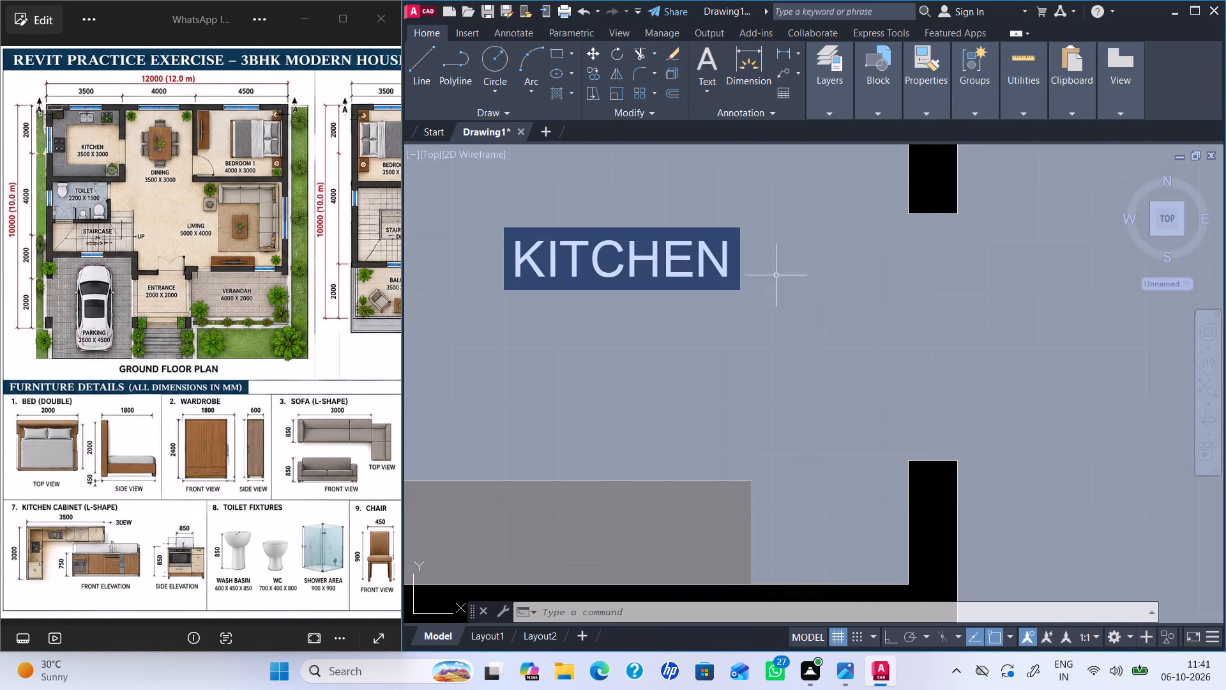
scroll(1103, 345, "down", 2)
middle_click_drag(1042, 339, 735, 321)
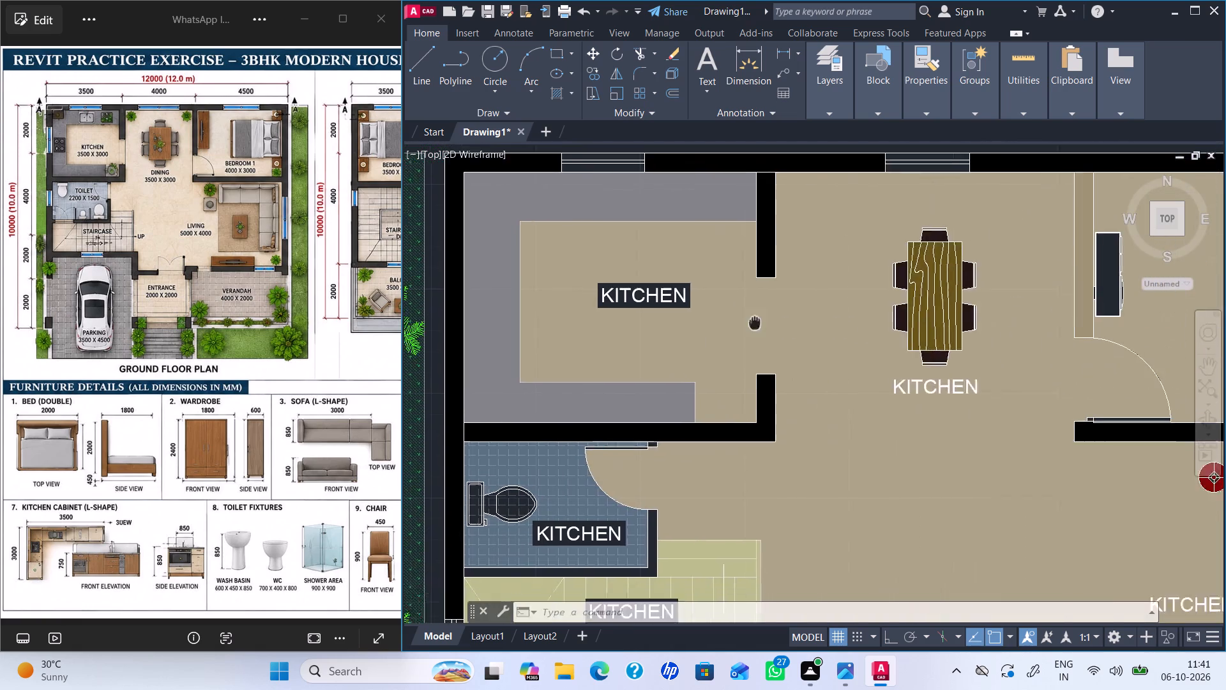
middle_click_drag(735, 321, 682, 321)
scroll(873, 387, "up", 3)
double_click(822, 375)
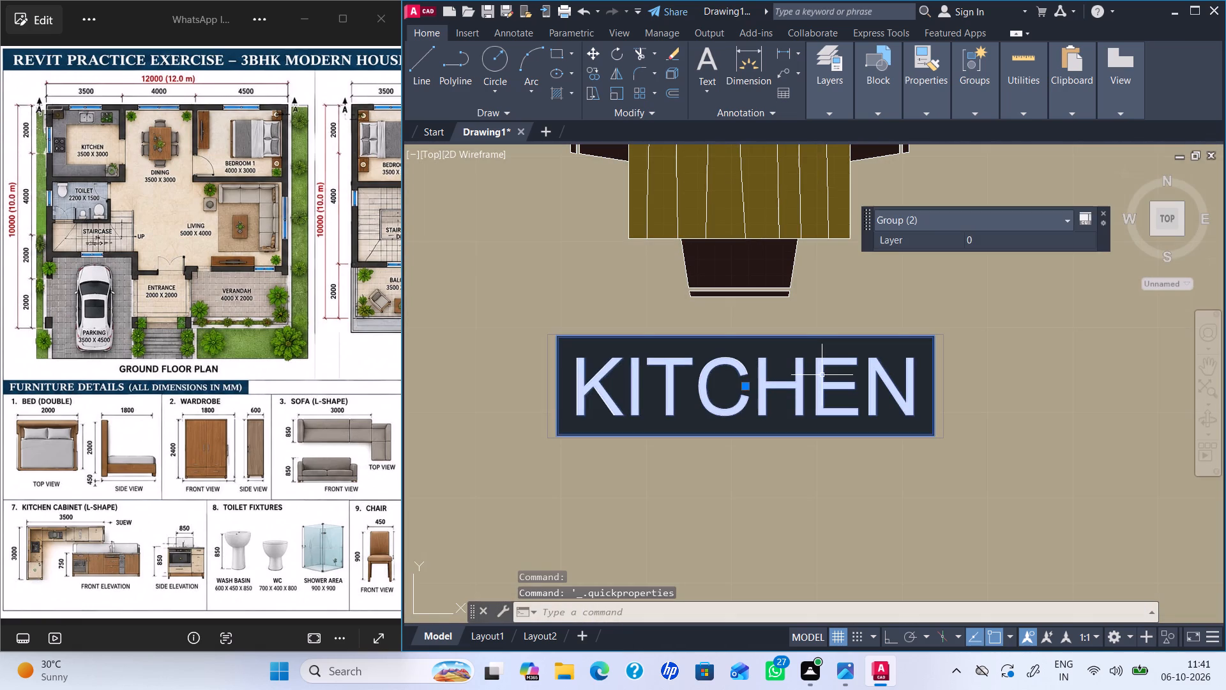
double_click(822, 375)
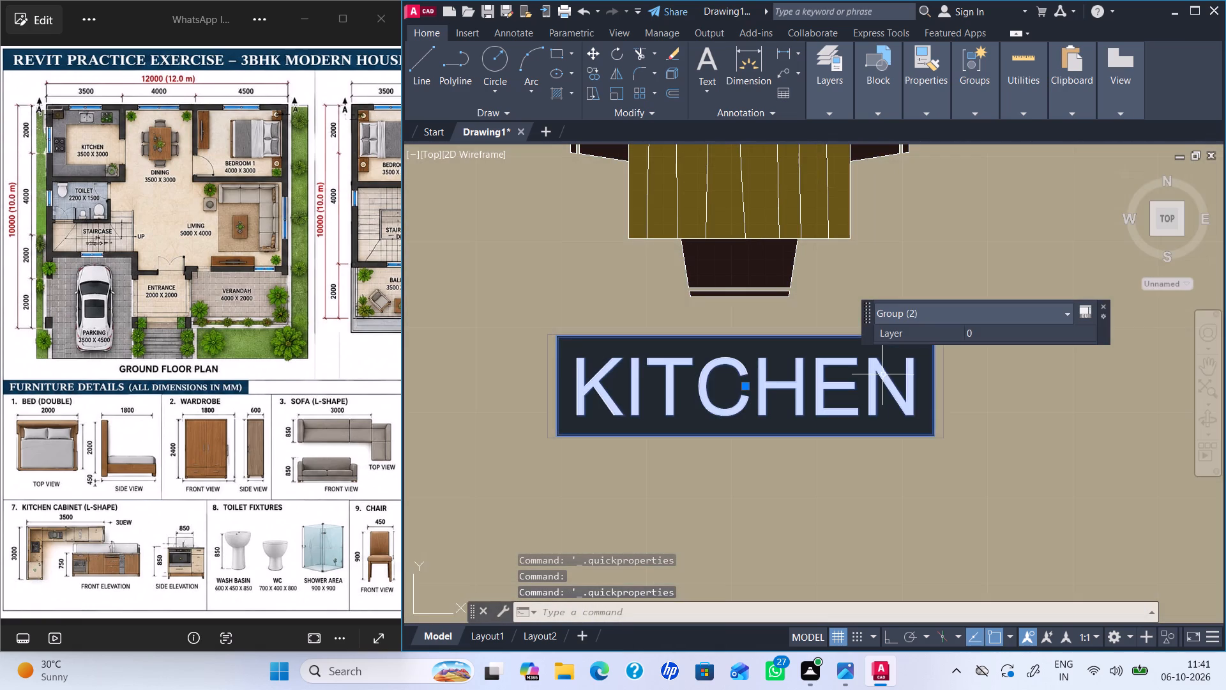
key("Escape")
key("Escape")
Change the label text below the dining table to DINING with TEXTEDIT.
double_click(801, 369)
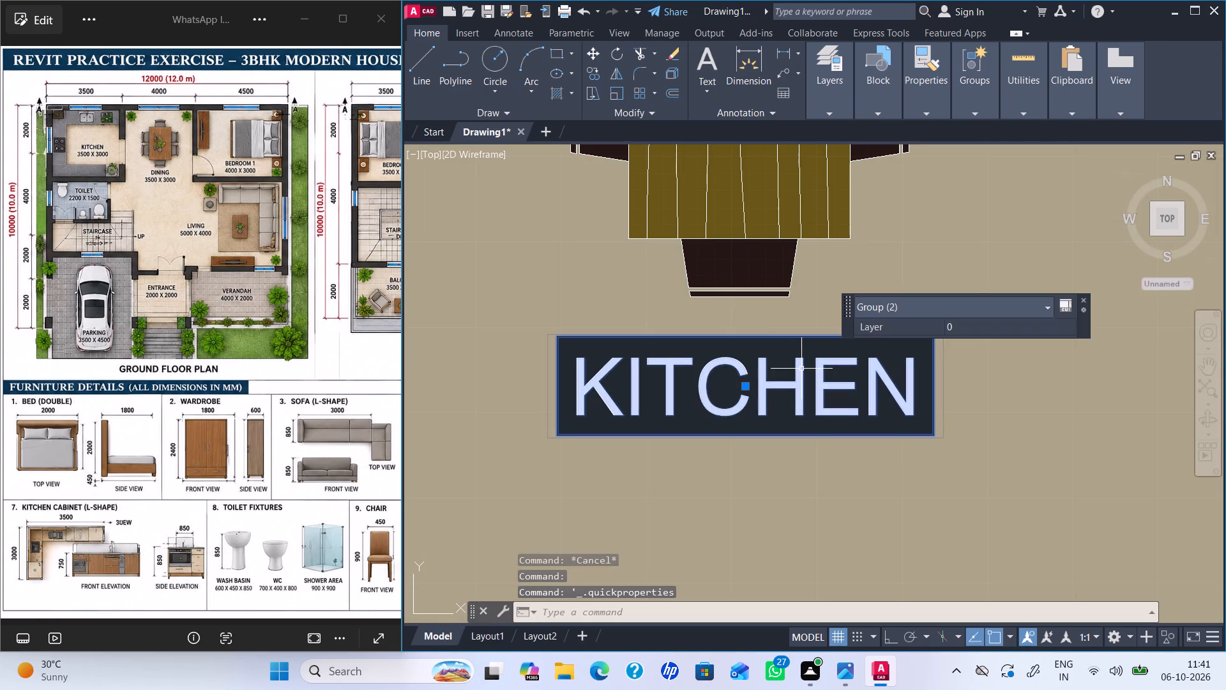
type("ED")
key("Return")
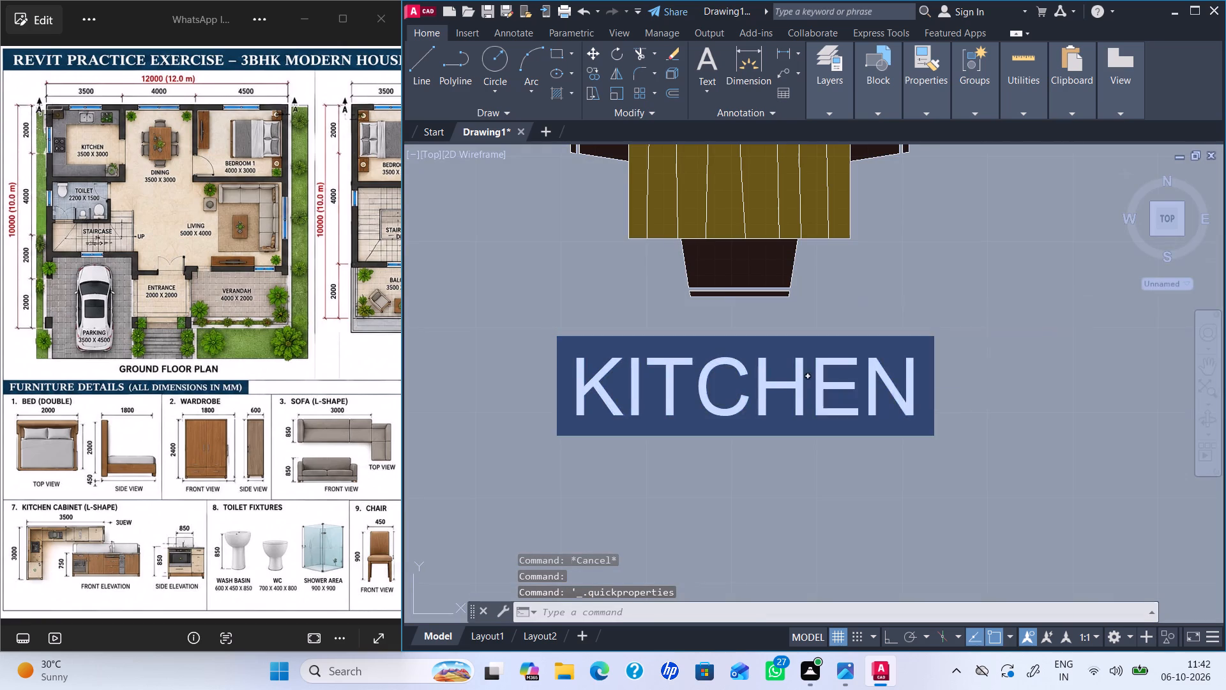
left_click(796, 382)
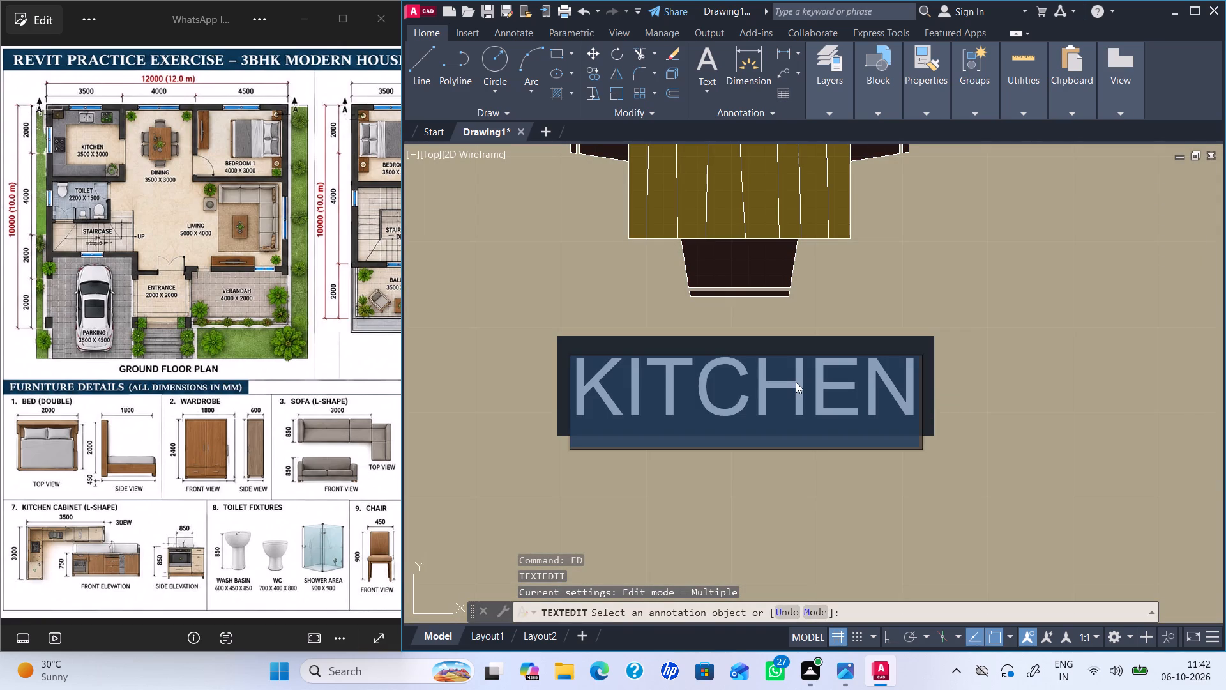
key("d")
key("i")
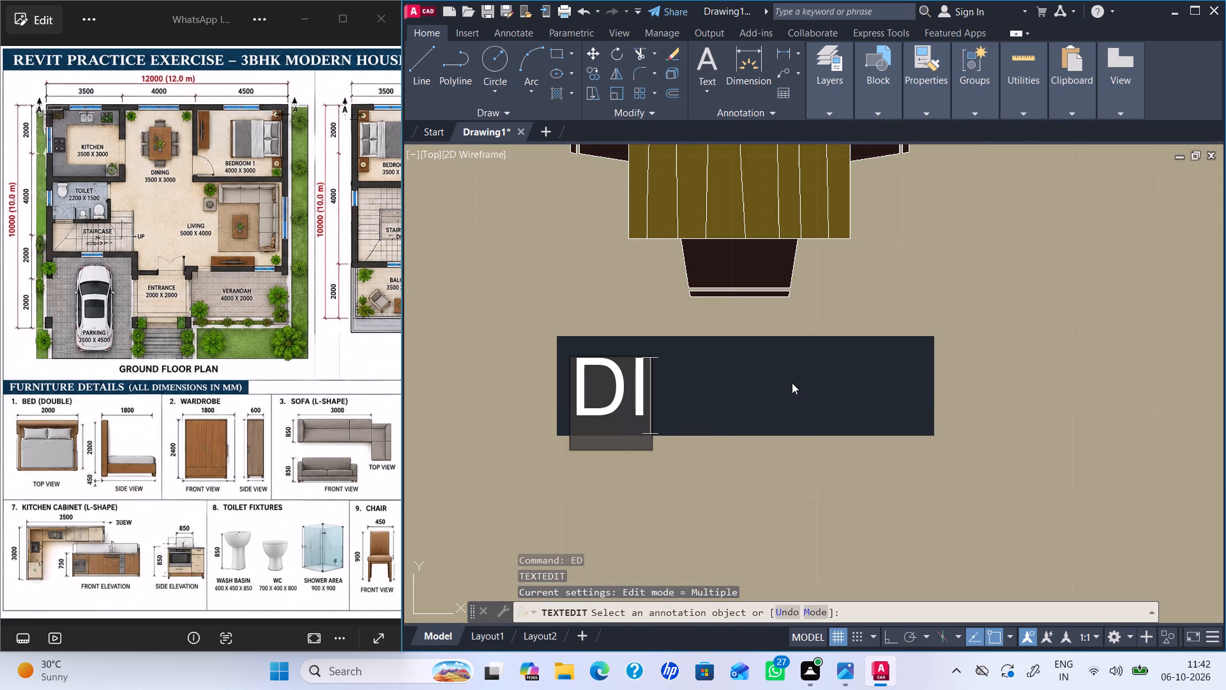
type("NINH")
key("BackSpace")
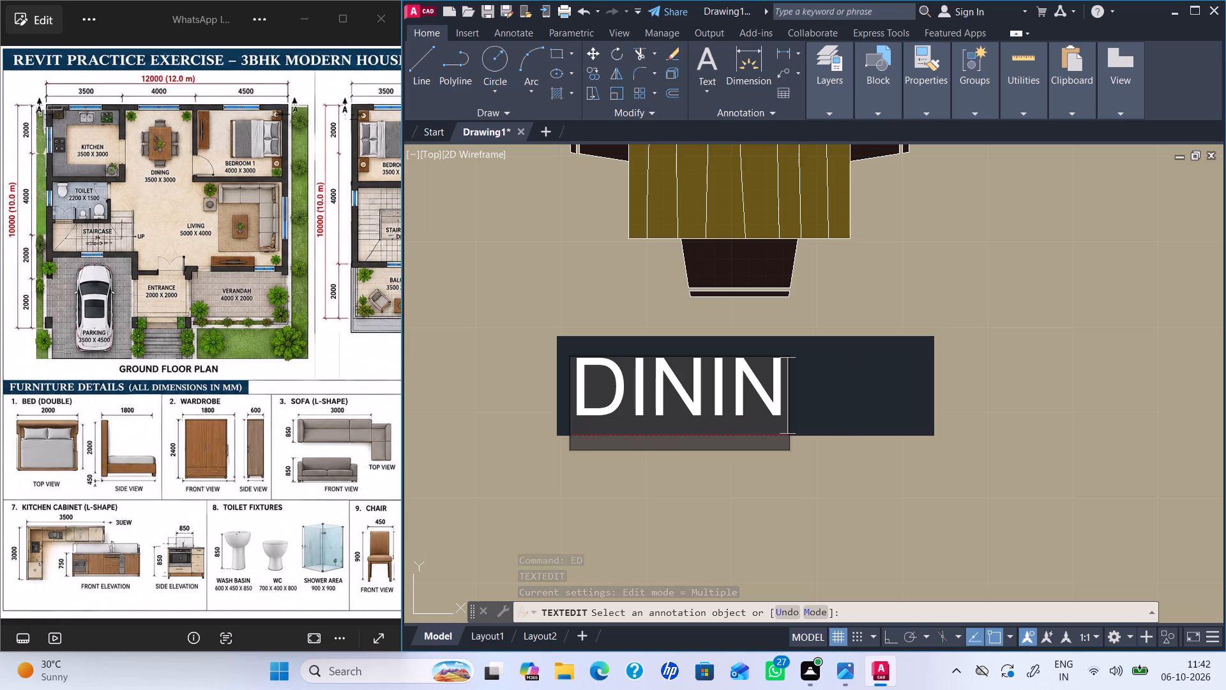
key("h")
key("BackSpace")
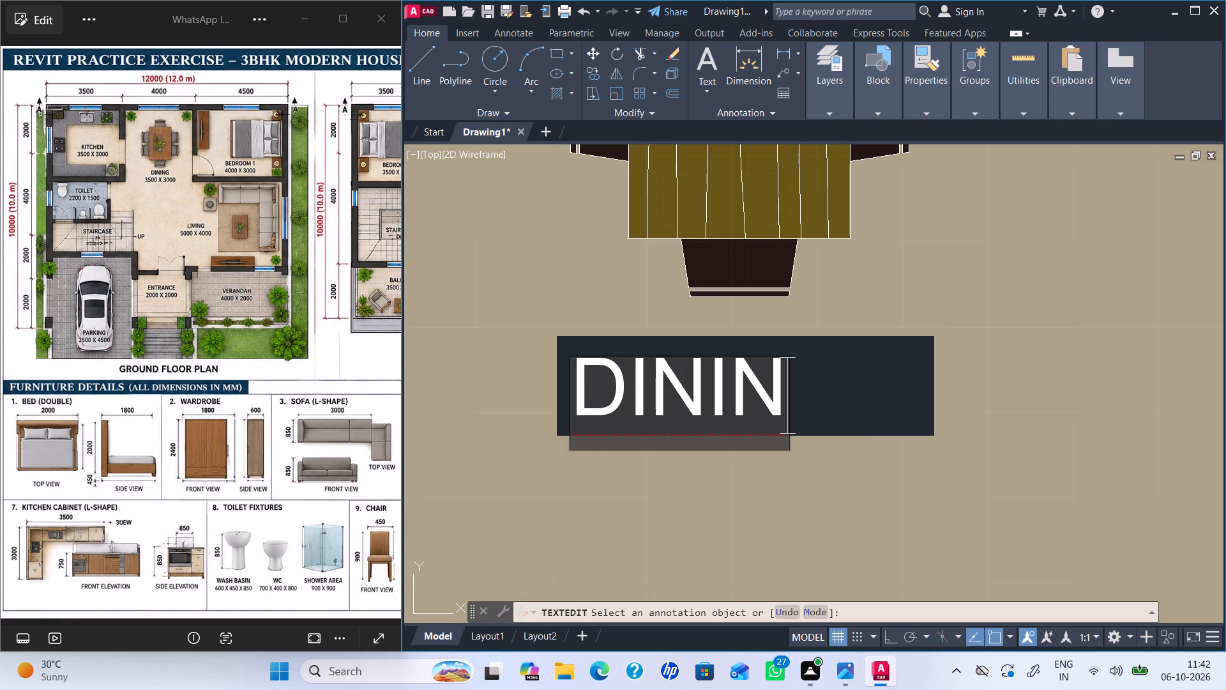
key("g")
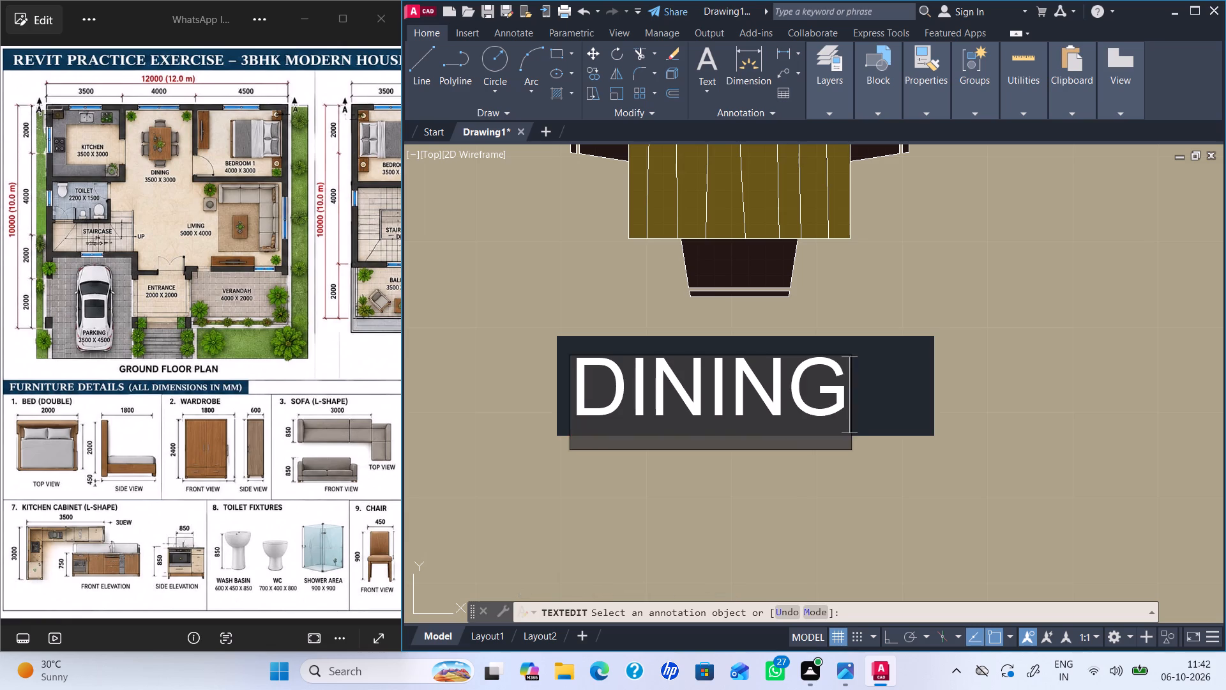
key("Return")
Change the KITCHEN label beneath the bed in the bedroom to read BEDROM-1.
scroll(838, 394, "down", 4)
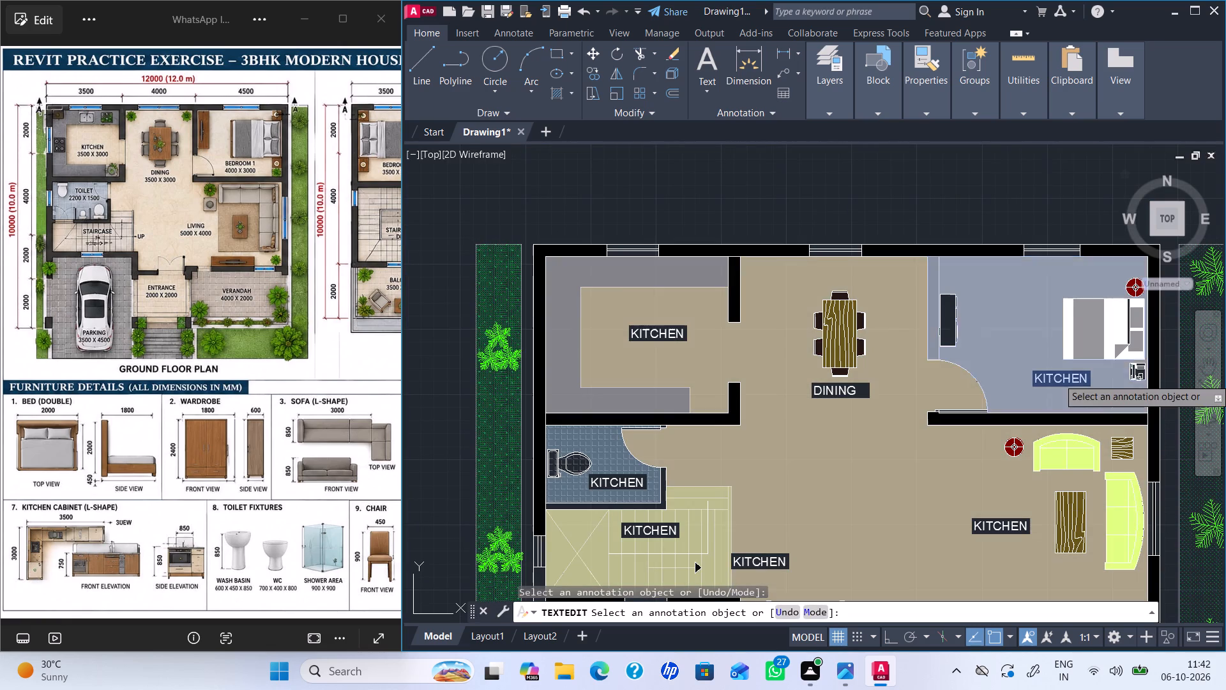
scroll(1066, 379, "up", 3)
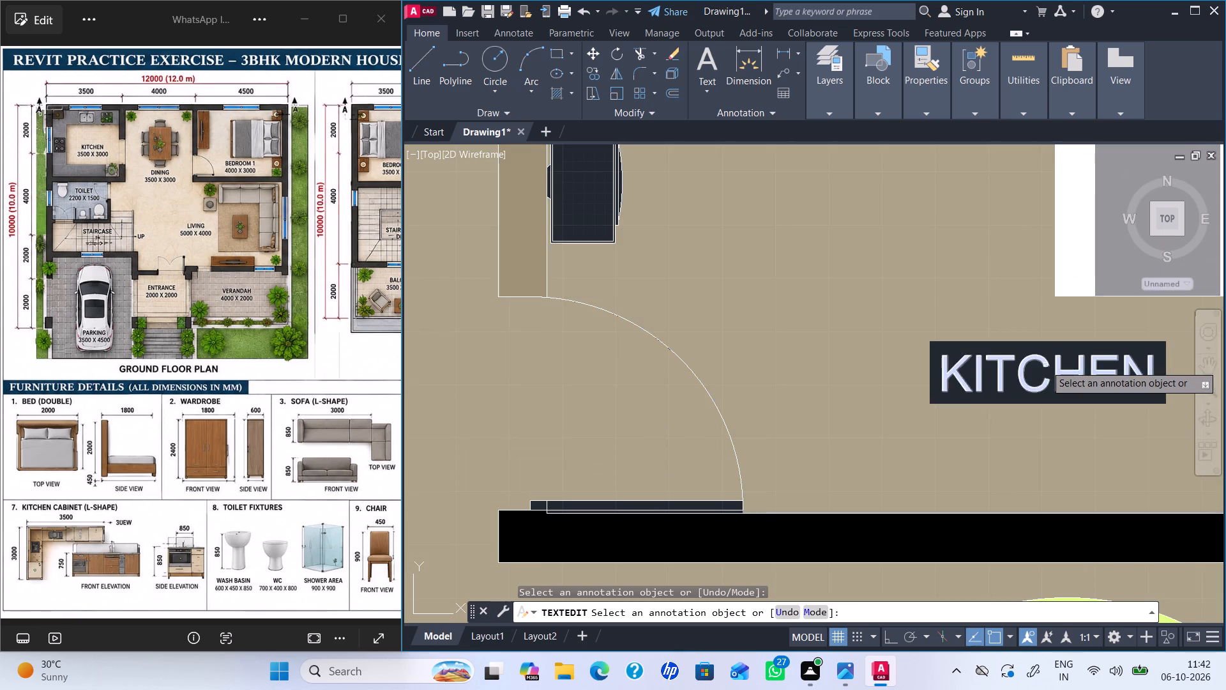
left_click(1045, 365)
type("BE")
key("d")
key("r")
key("o")
type("MM-")
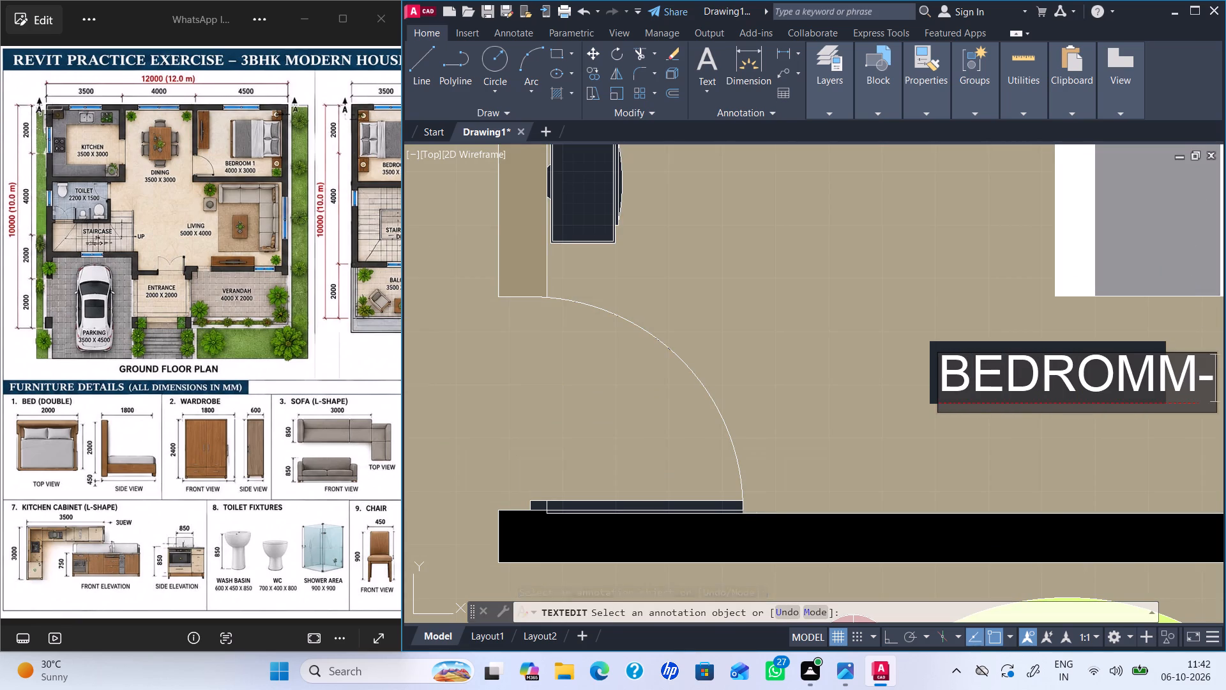
key("BackSpace")
key("BackSpace")
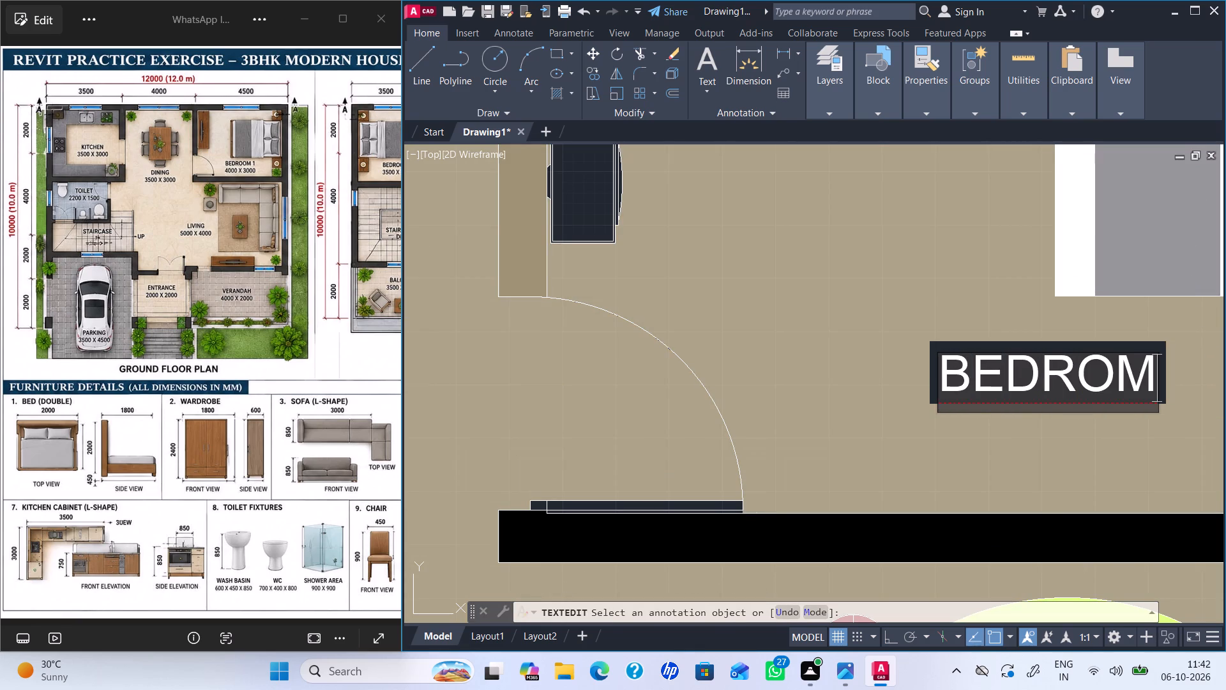
key("minus")
key("1")
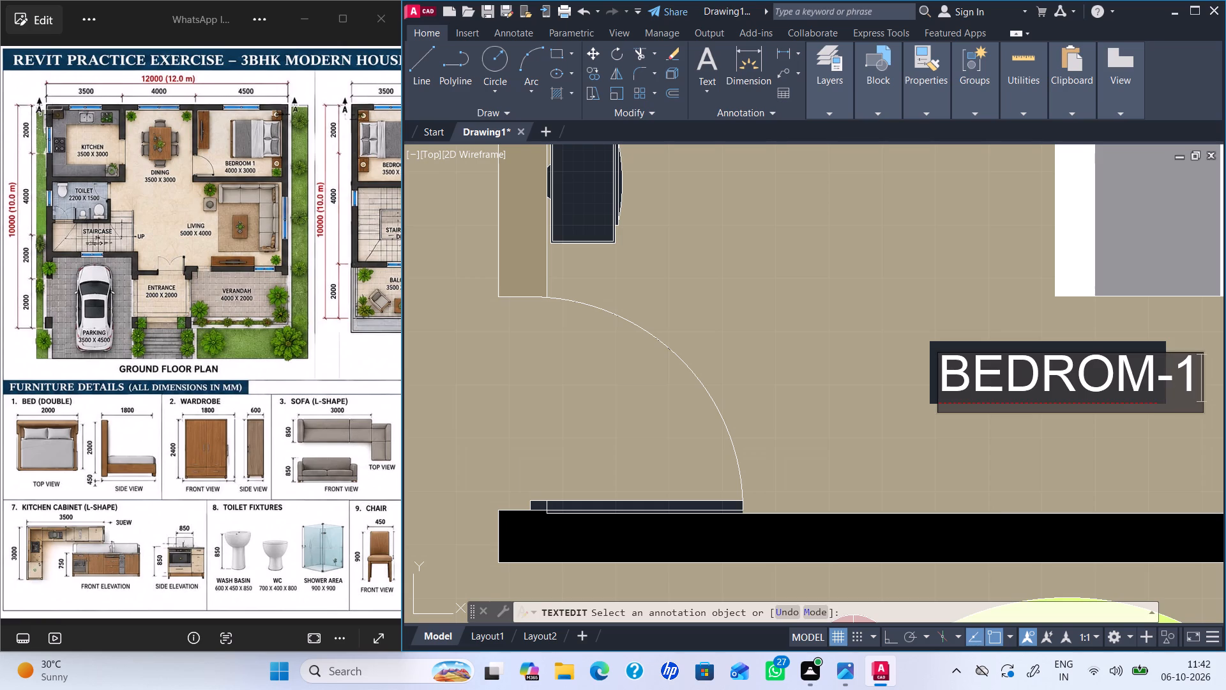
key("Return")
Change the KITCHEN label beside the living room's coffee table to read LIVING.
scroll(1038, 371, "down", 2)
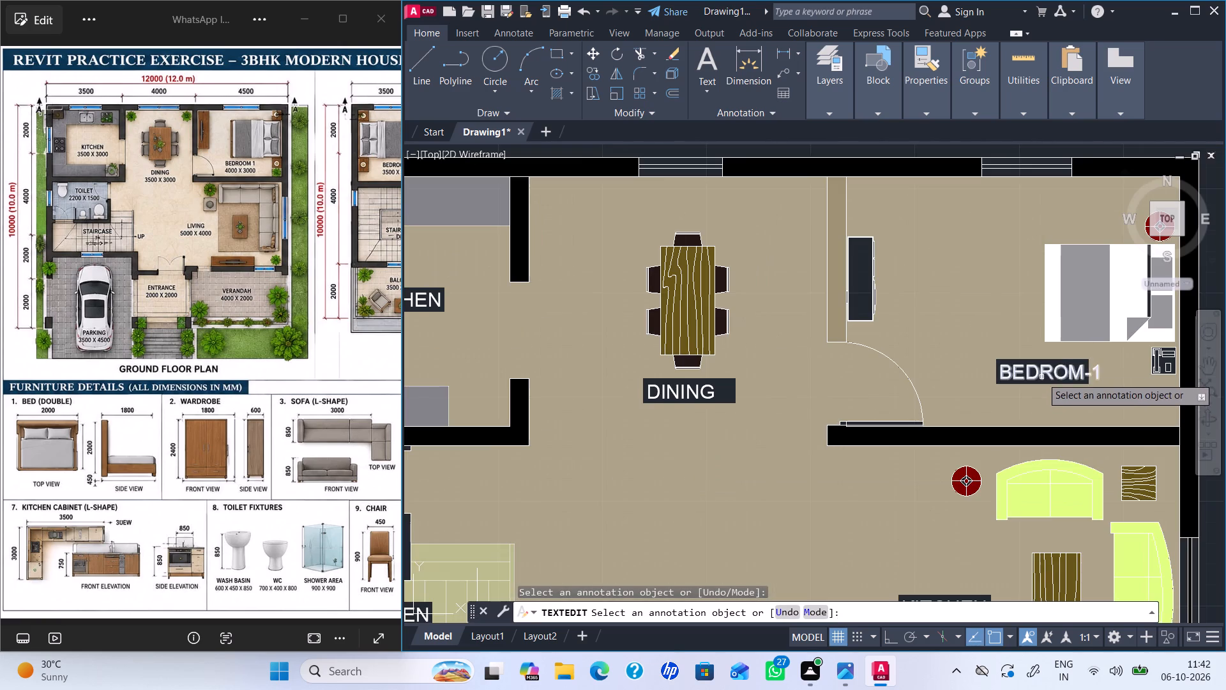
middle_click_drag(1033, 318, 981, 78)
left_click(905, 362)
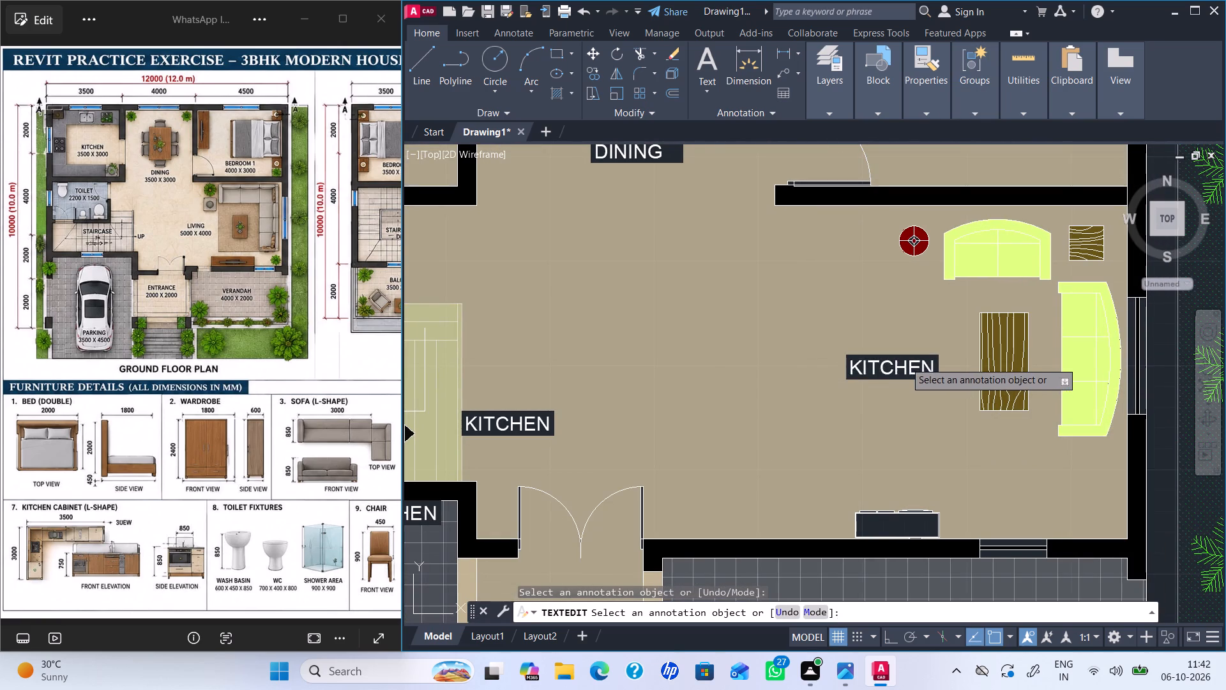
type("LI")
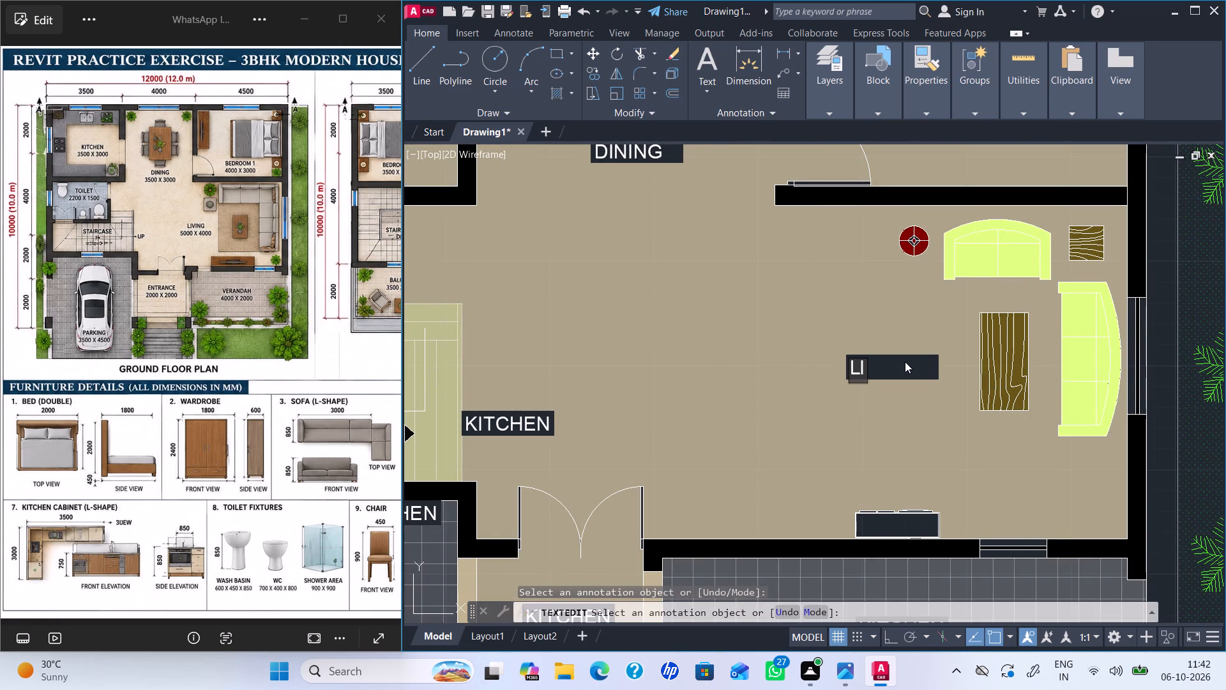
type("VING")
key("Return")
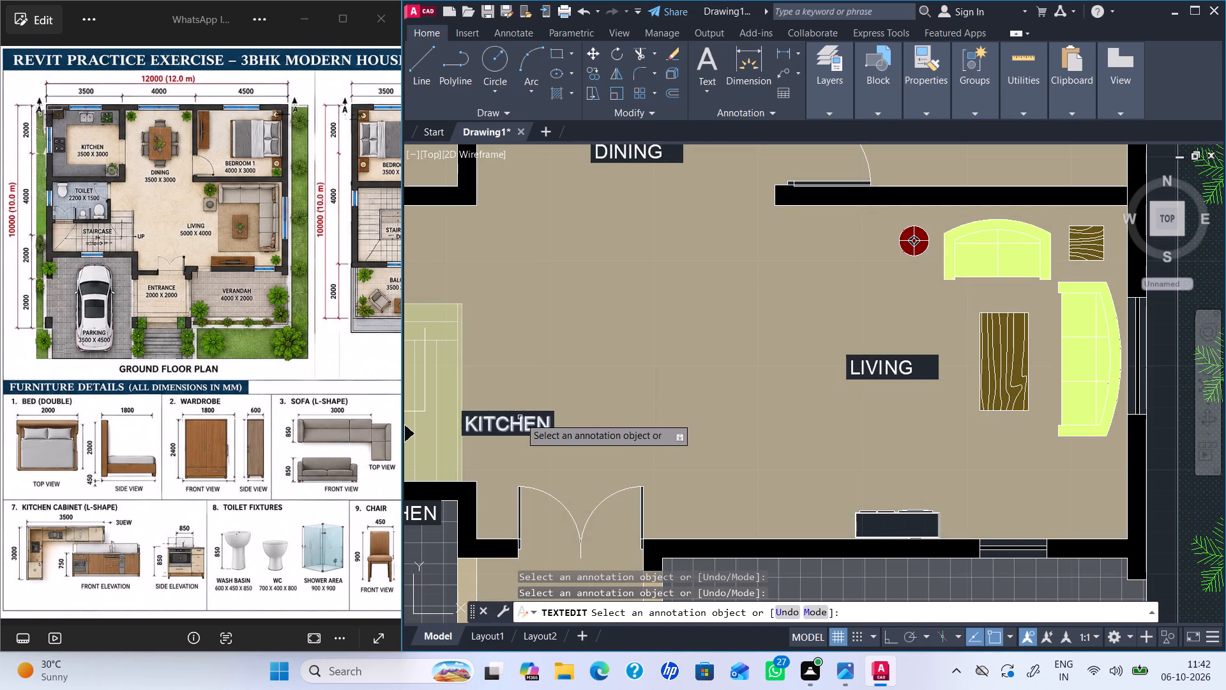
Change the KITCHEN label beside the staircase arrow to read UP.
left_click(519, 418)
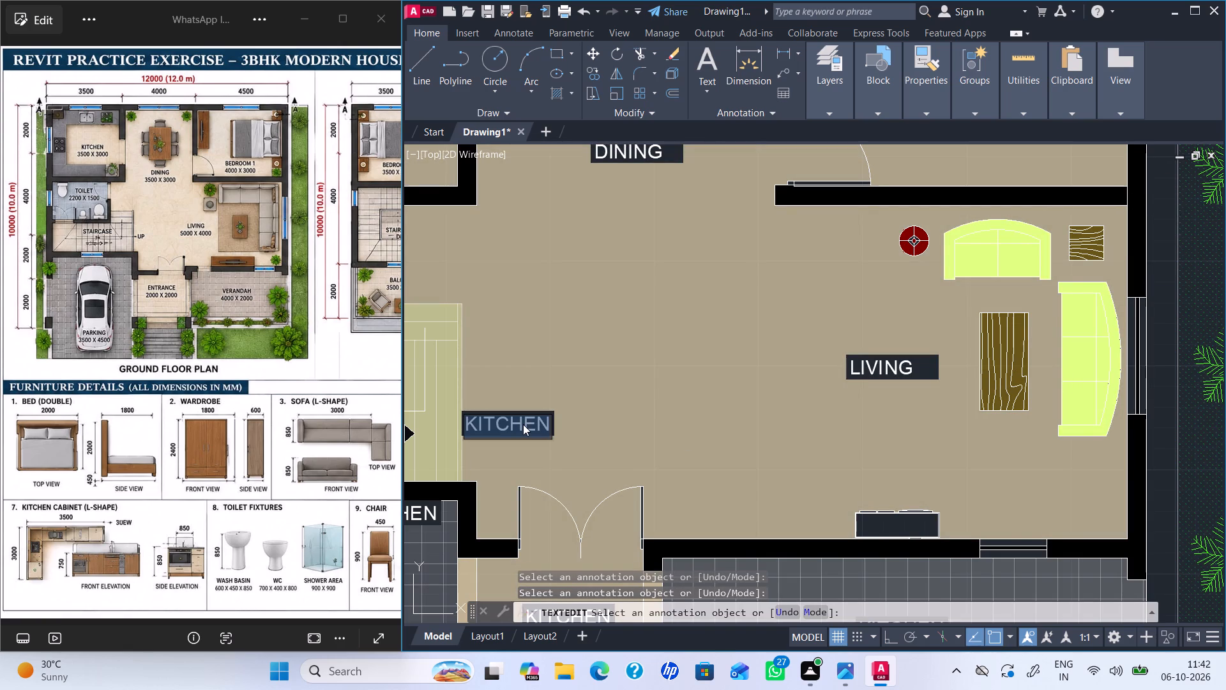
key("u")
key("p")
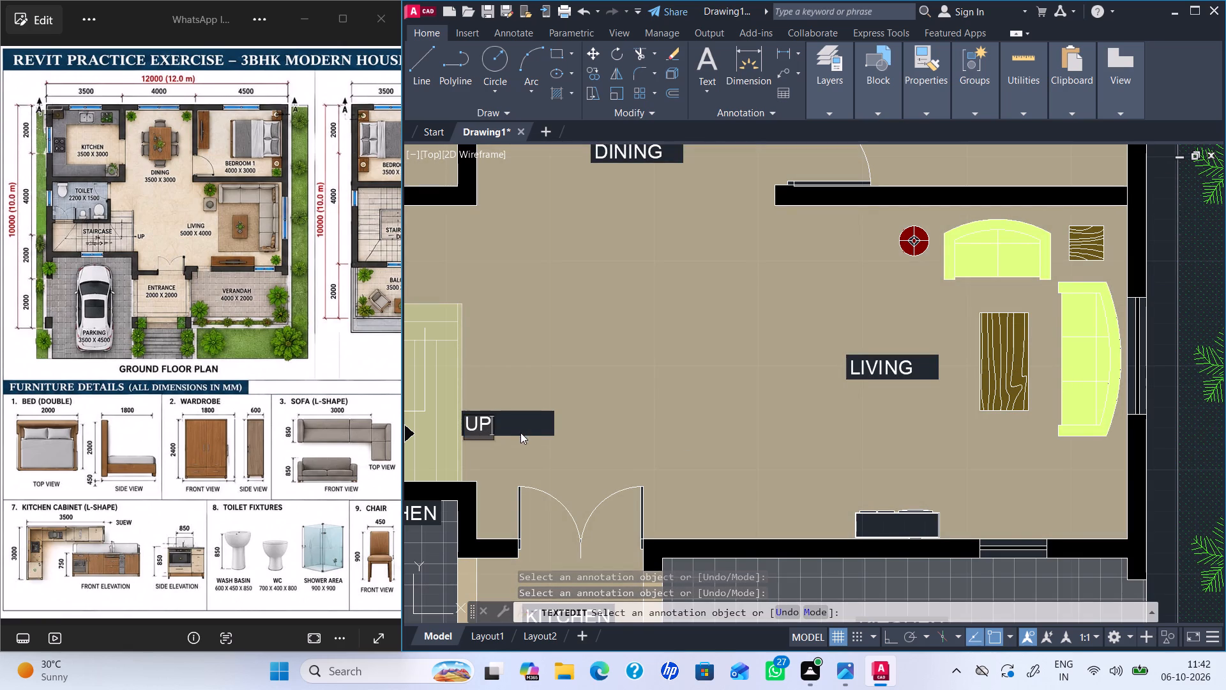
key("Return")
Change the KITCHEN label below the double entrance door to read ENTANCE.
scroll(528, 431, "down", 1)
middle_click_drag(545, 427, 690, 344)
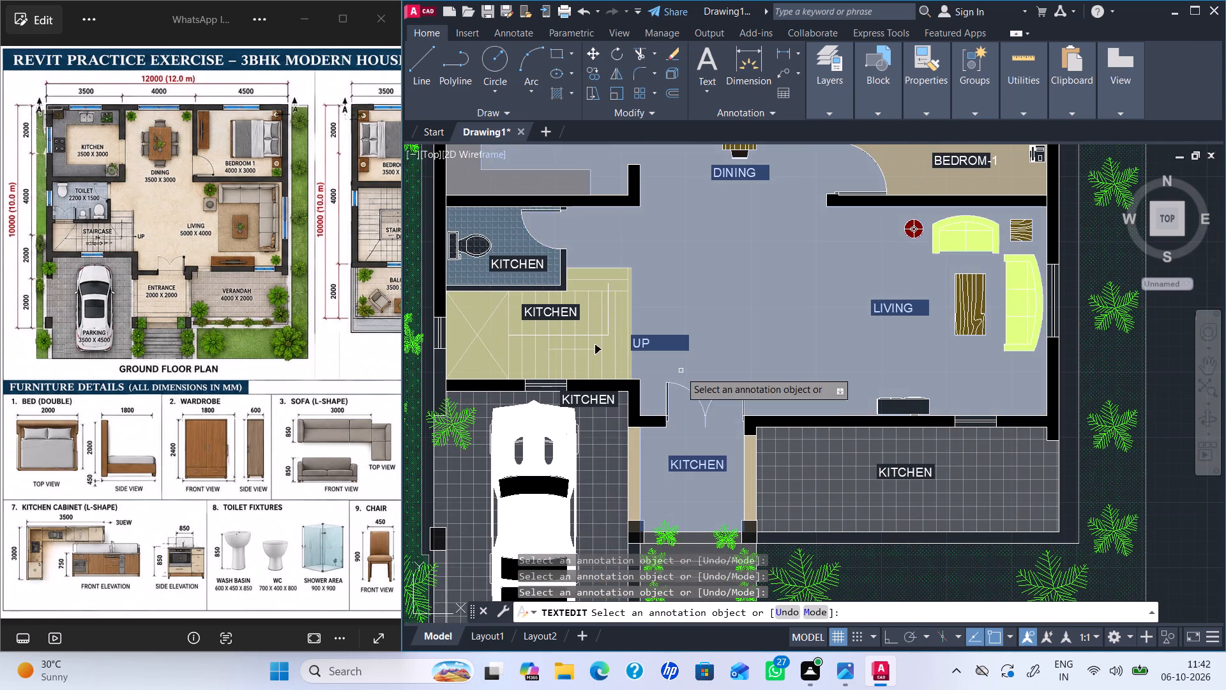
left_click(711, 463)
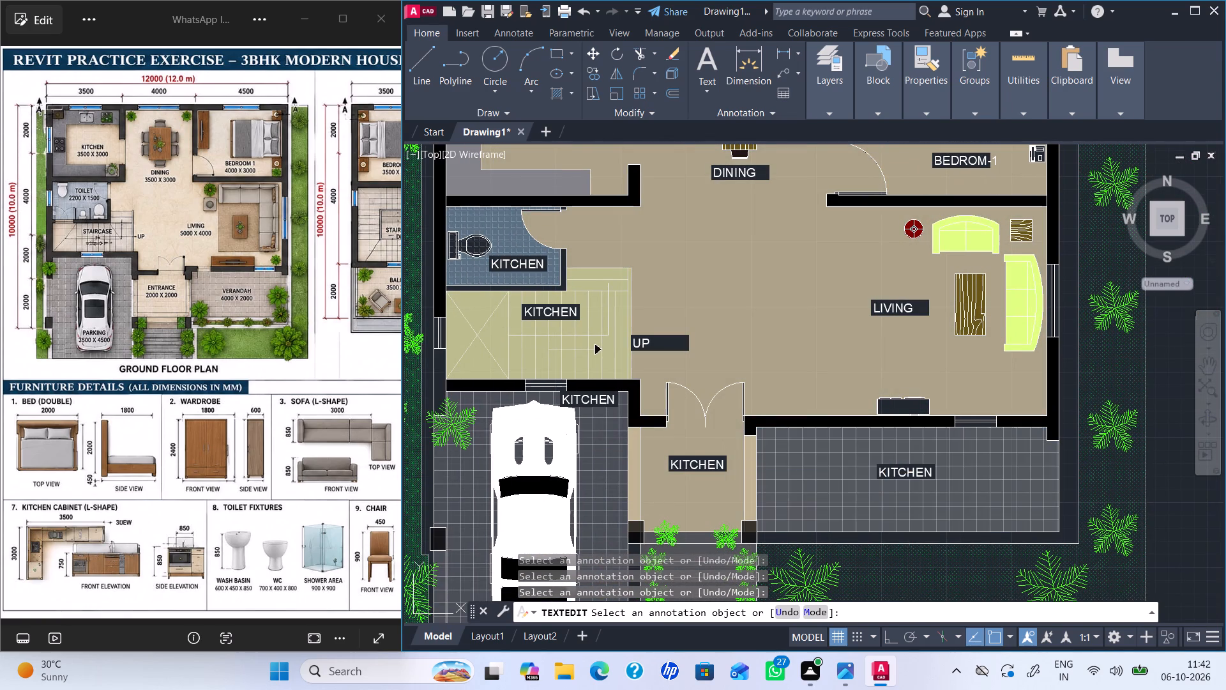
scroll(711, 463, "up", 3)
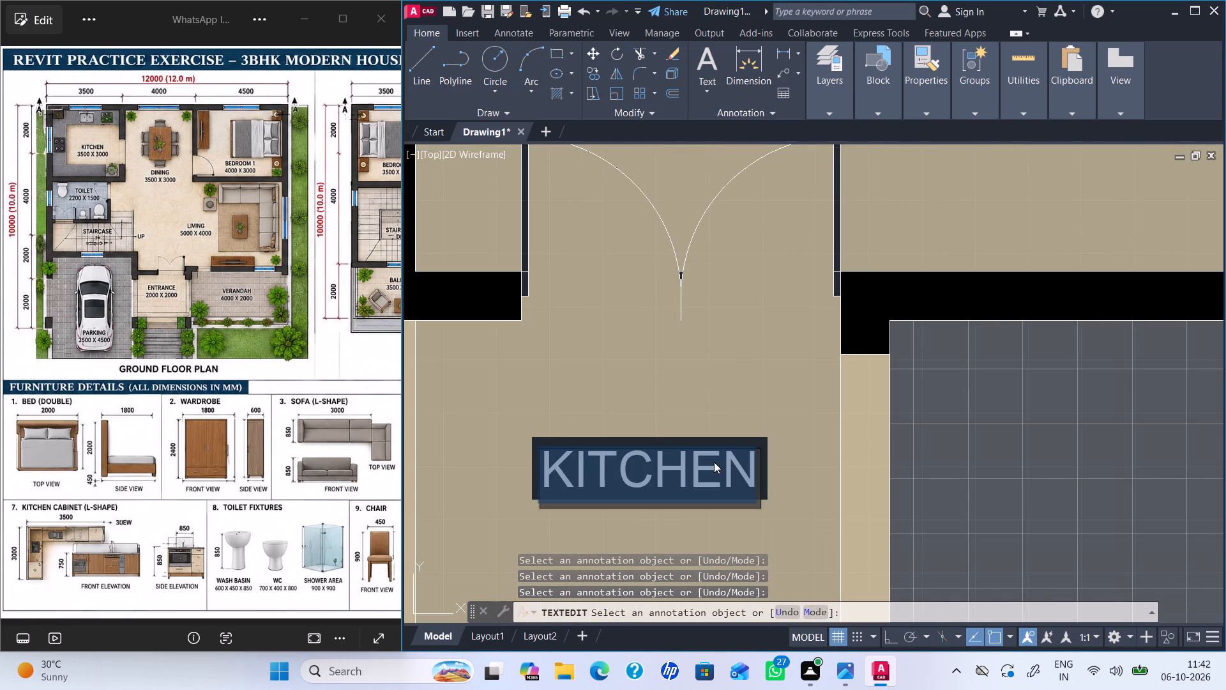
key("e")
type("NTANC")
key("e")
key("Return")
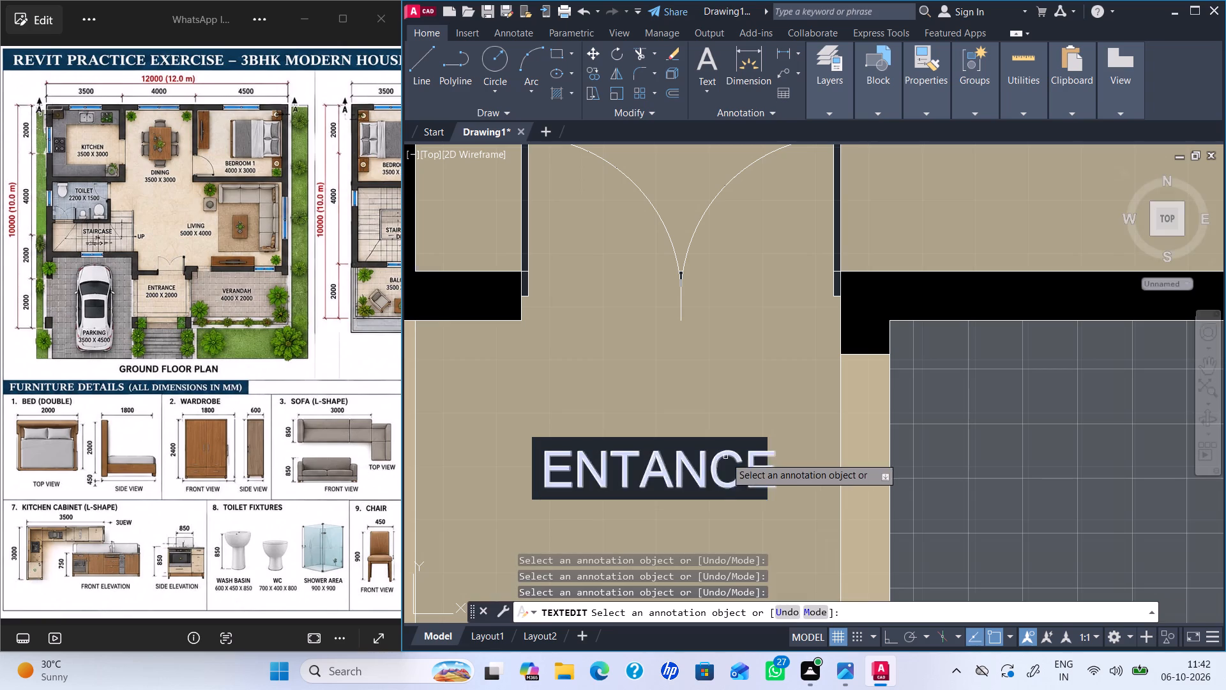
Change the KITCHEN label on the stair treads to read STAIRCASE.
scroll(728, 456, "down", 1)
scroll(711, 397, "down", 2)
scroll(540, 271, "up", 3)
left_click(544, 267)
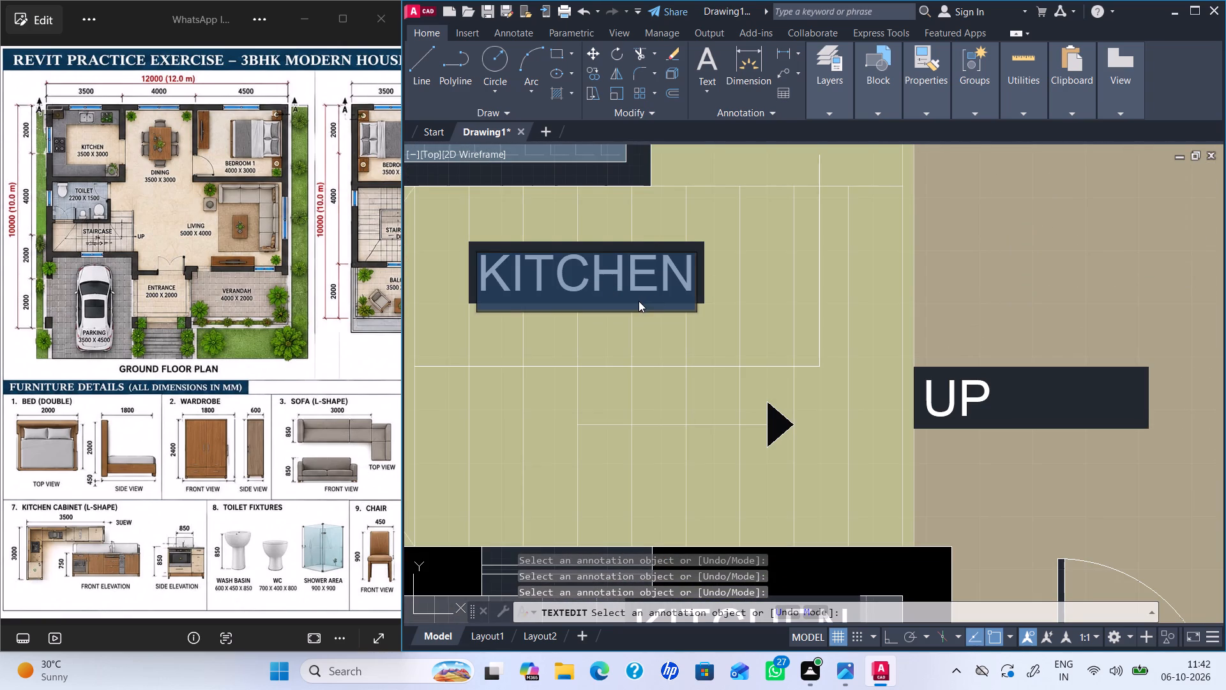
key("s")
key("t")
key("a")
key("i")
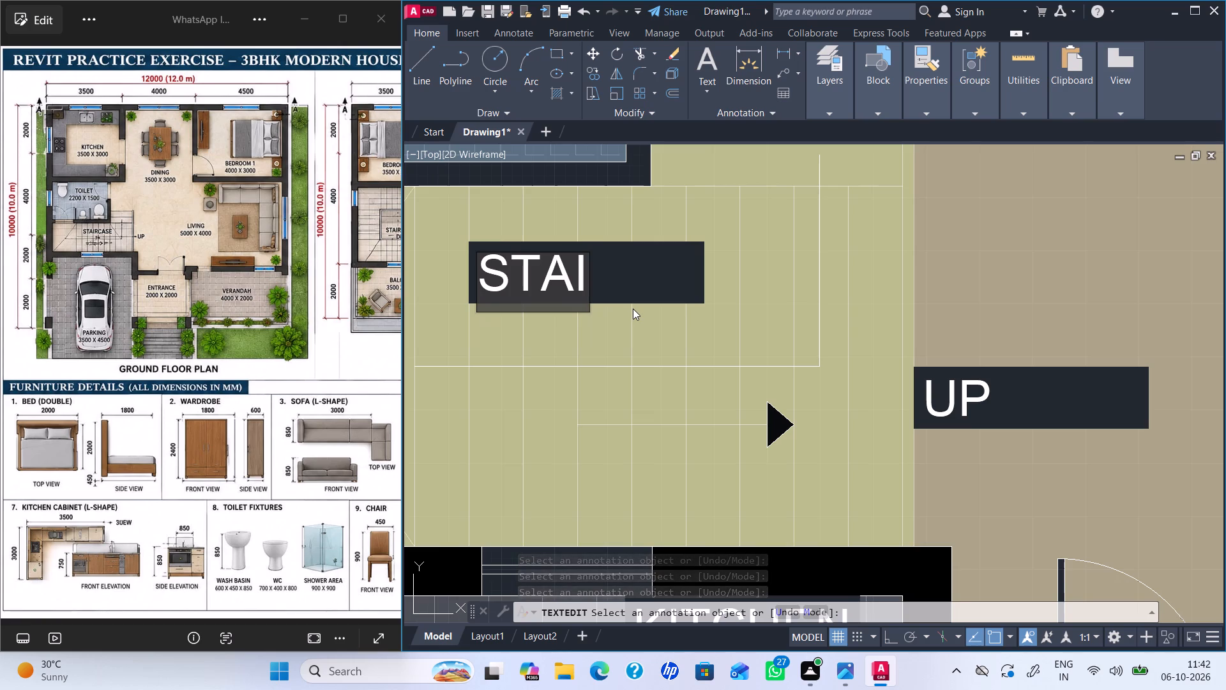
key("r")
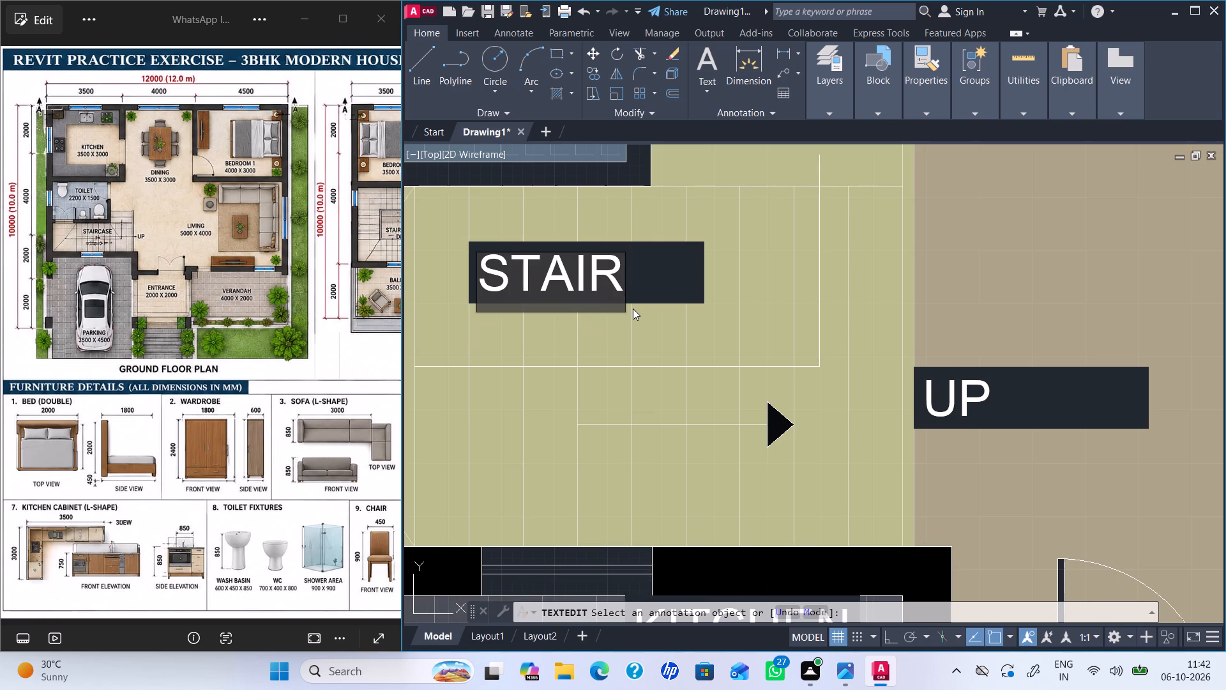
key("c")
type("ASE")
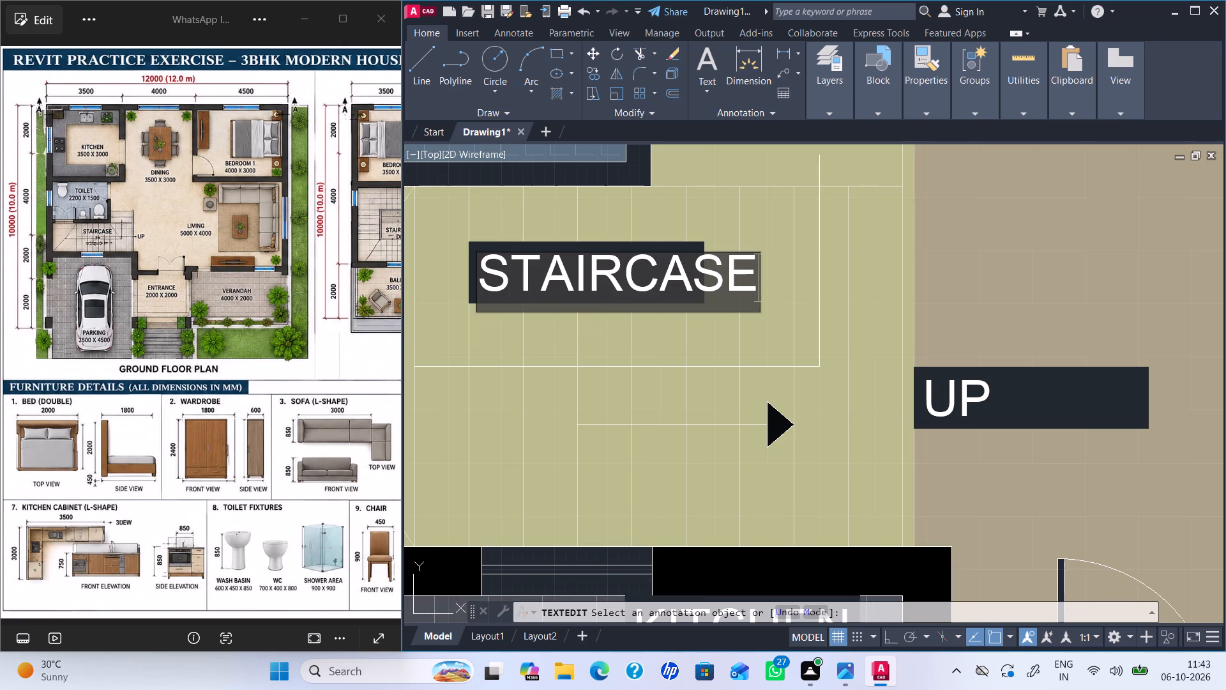
key("Return")
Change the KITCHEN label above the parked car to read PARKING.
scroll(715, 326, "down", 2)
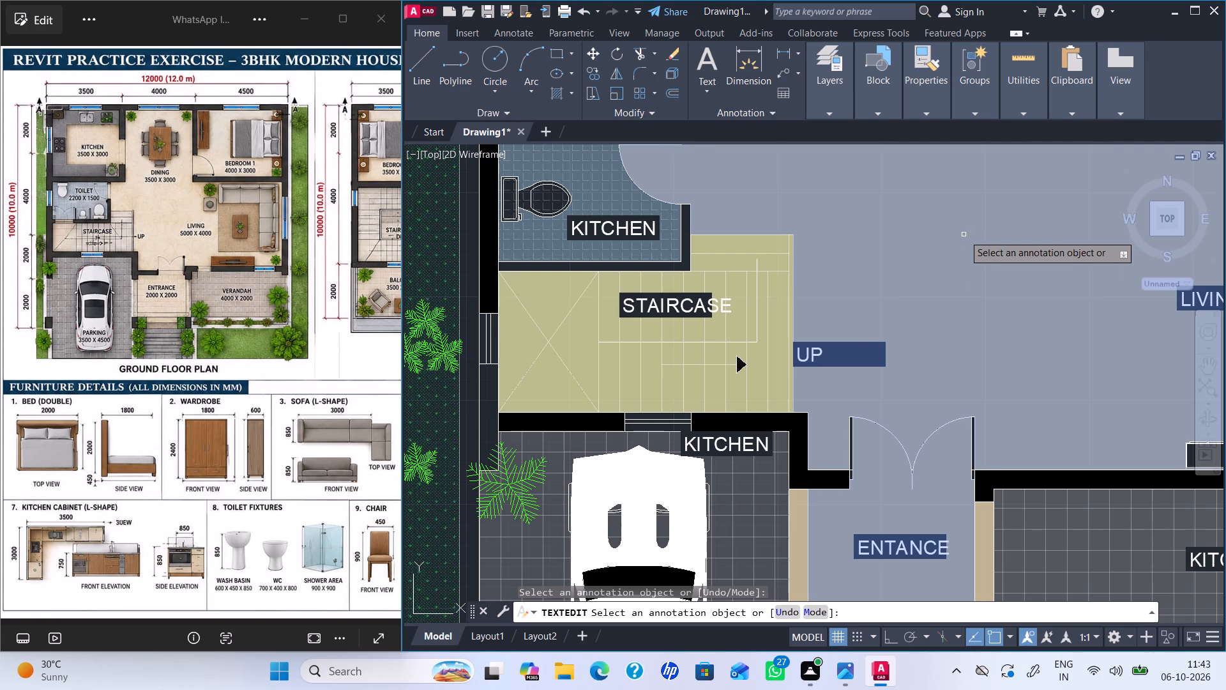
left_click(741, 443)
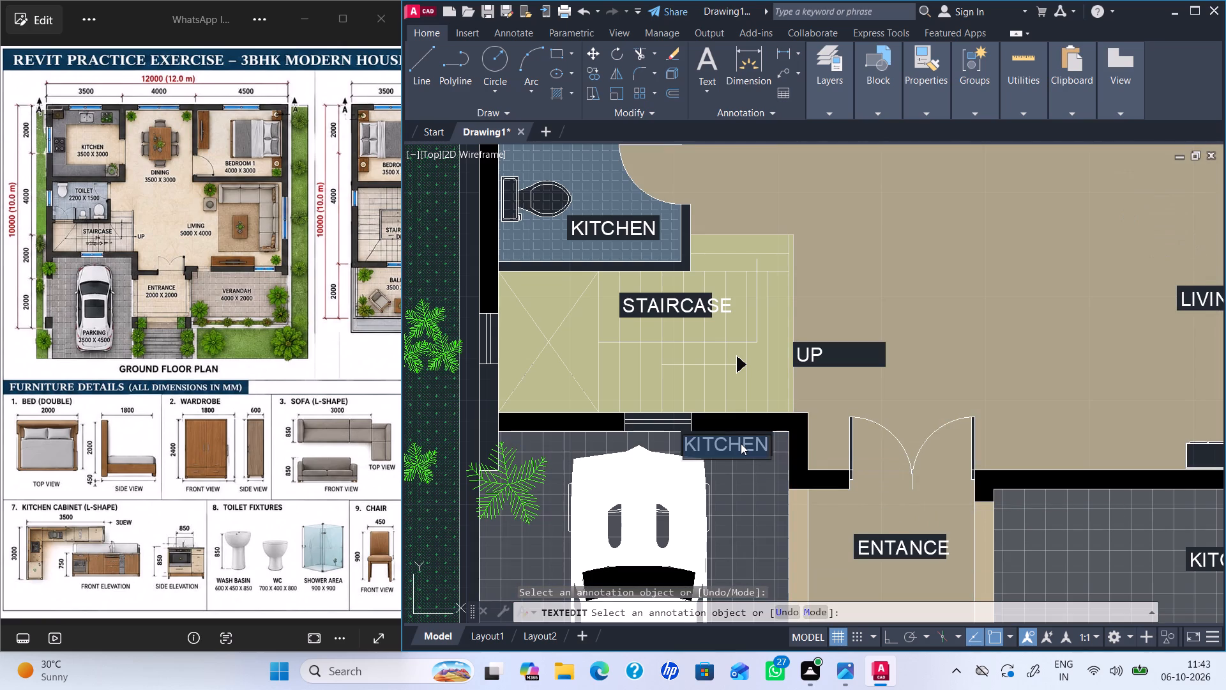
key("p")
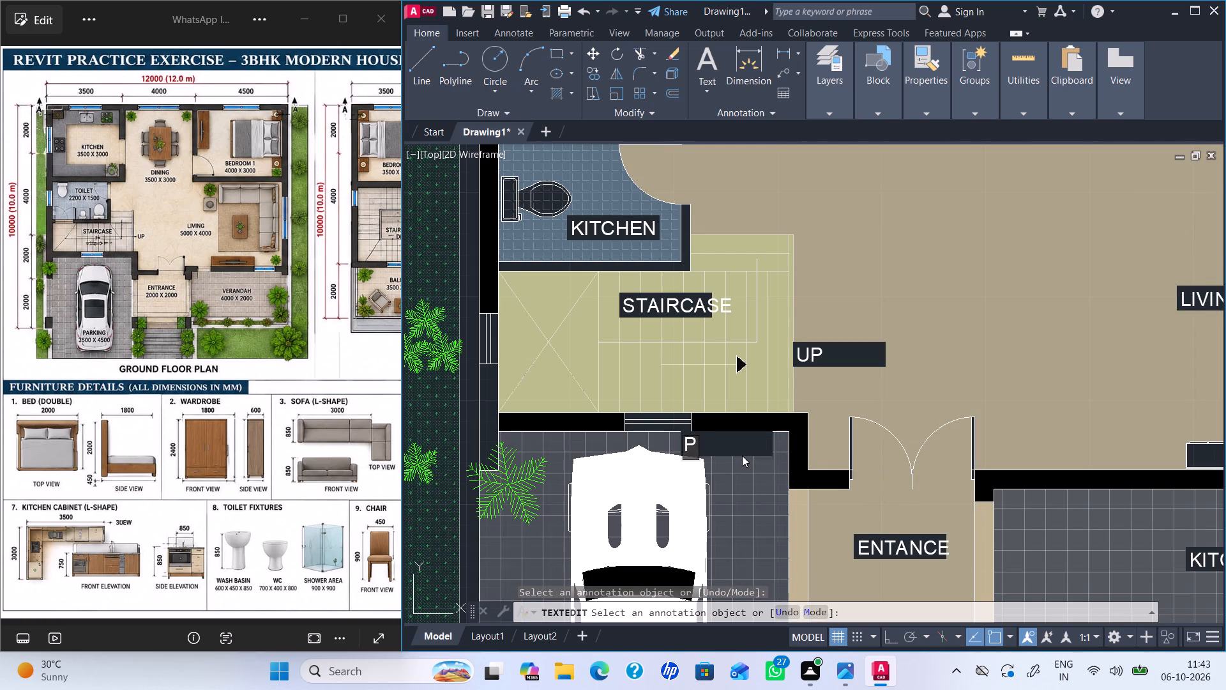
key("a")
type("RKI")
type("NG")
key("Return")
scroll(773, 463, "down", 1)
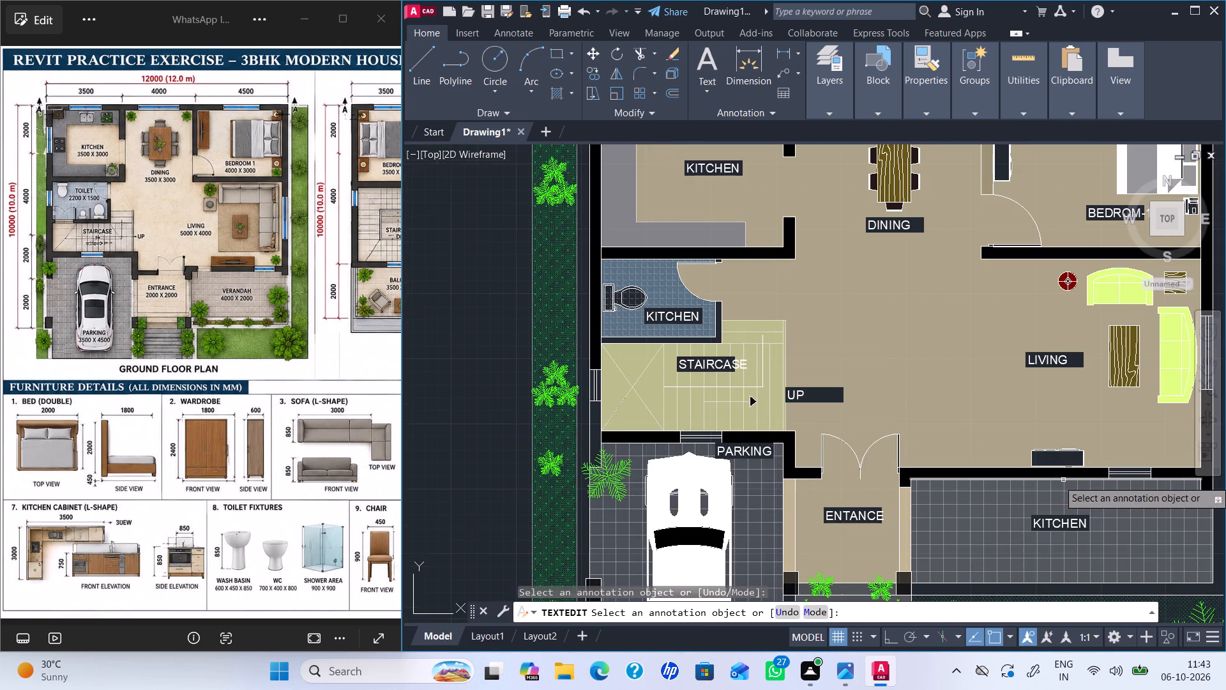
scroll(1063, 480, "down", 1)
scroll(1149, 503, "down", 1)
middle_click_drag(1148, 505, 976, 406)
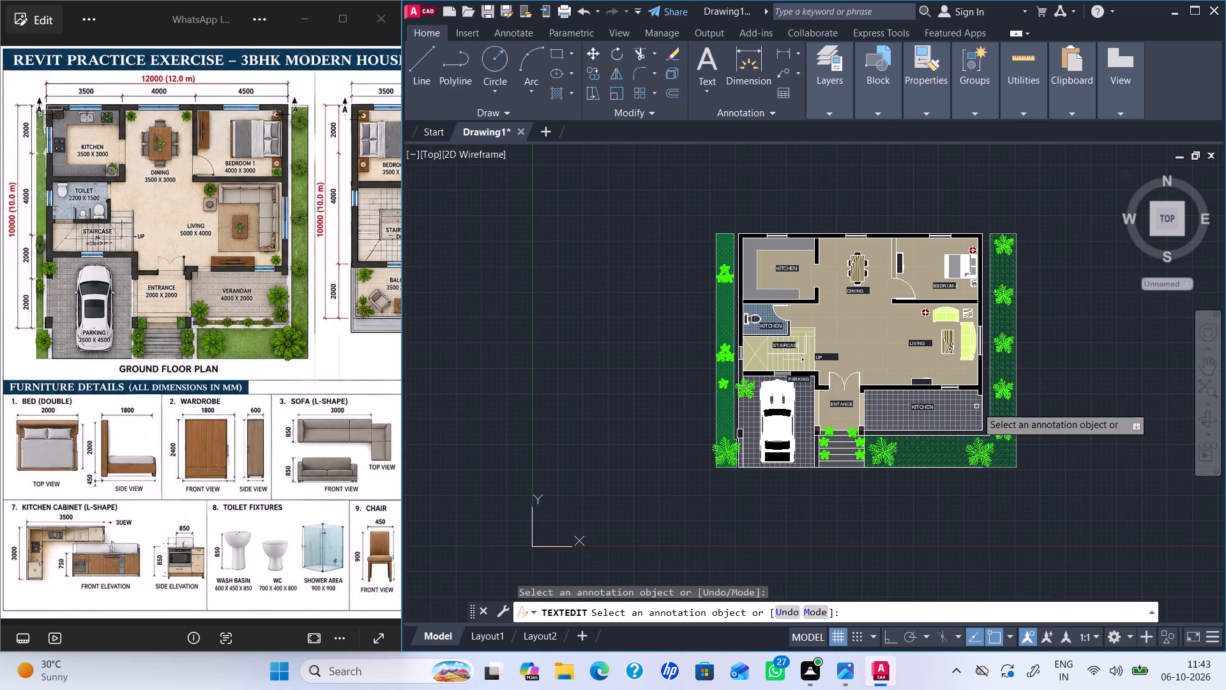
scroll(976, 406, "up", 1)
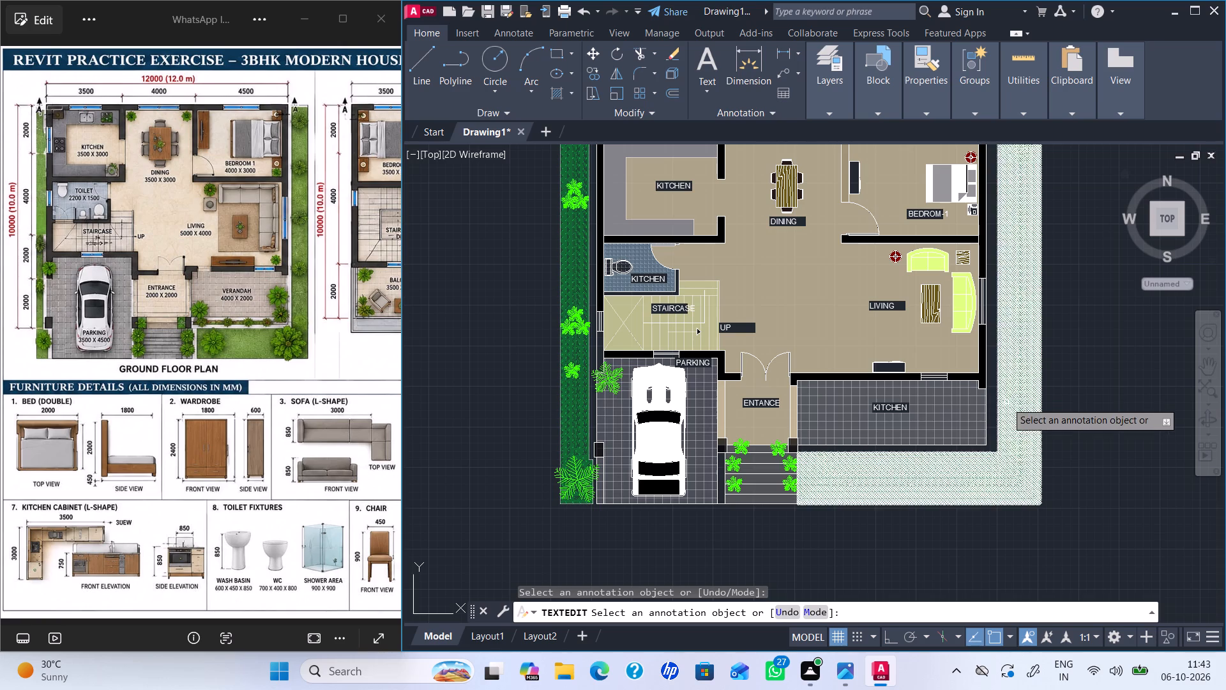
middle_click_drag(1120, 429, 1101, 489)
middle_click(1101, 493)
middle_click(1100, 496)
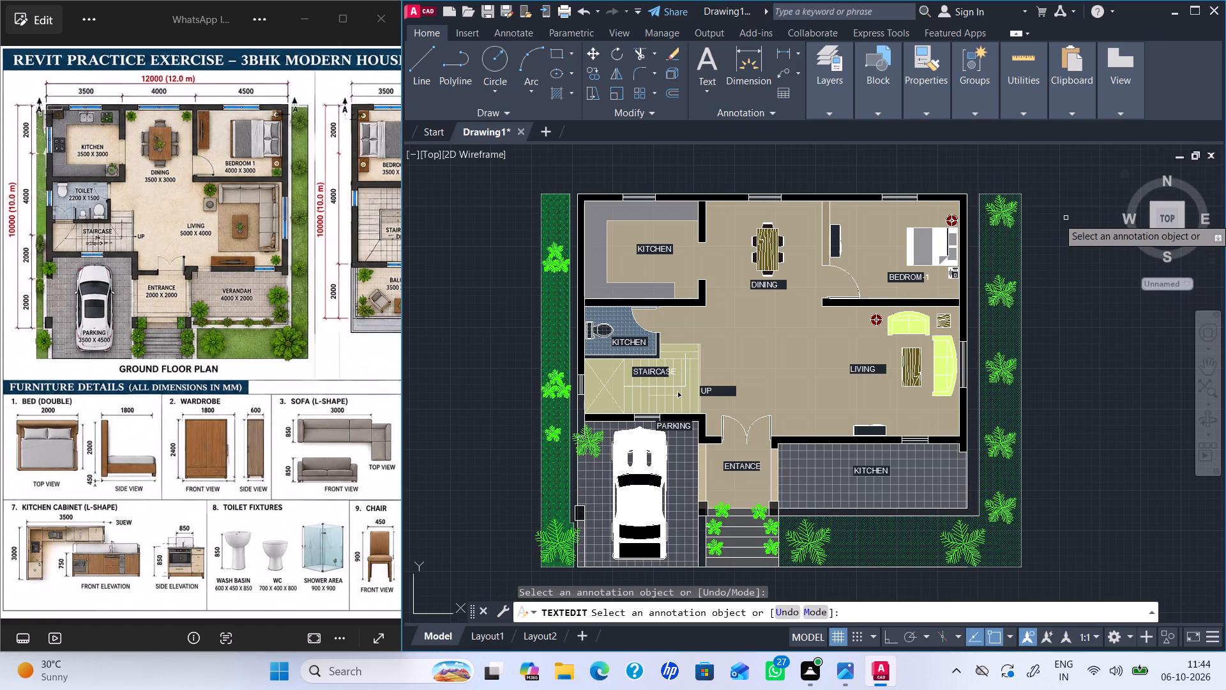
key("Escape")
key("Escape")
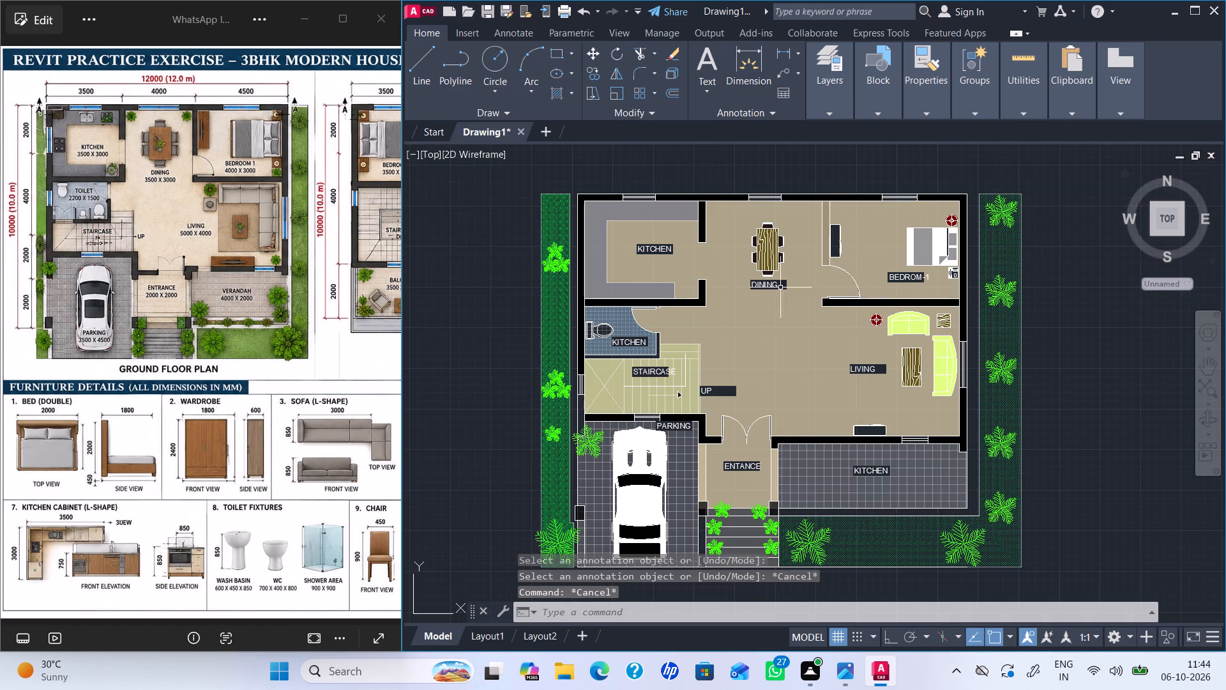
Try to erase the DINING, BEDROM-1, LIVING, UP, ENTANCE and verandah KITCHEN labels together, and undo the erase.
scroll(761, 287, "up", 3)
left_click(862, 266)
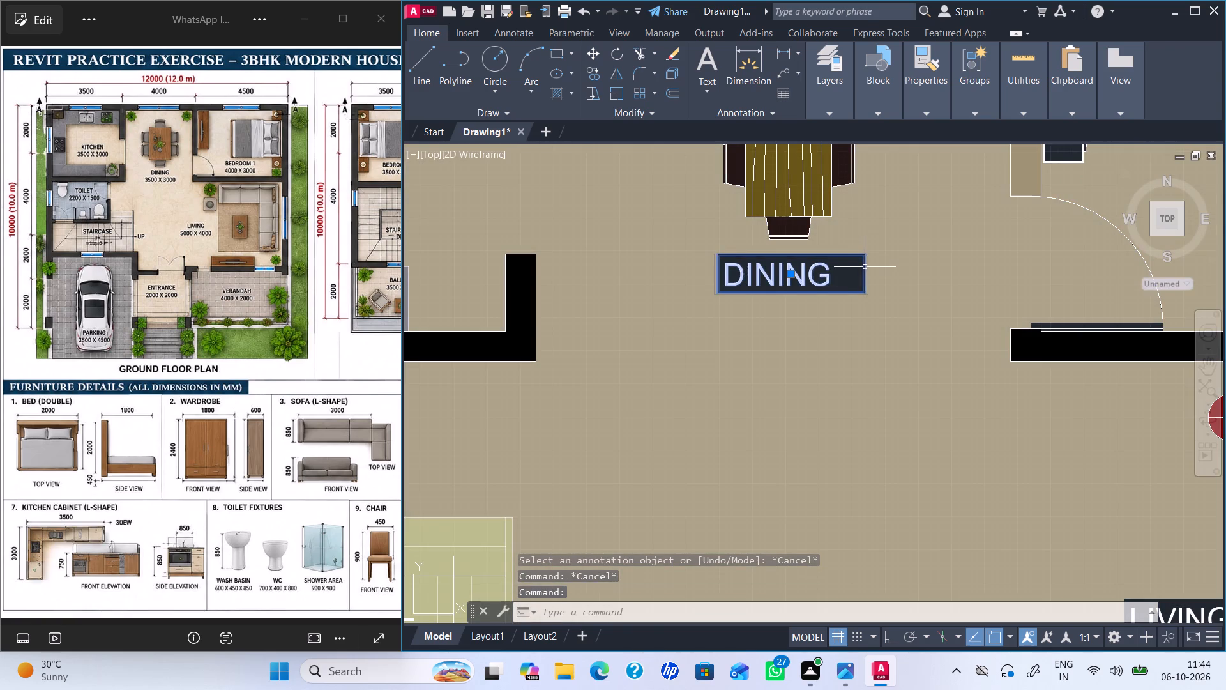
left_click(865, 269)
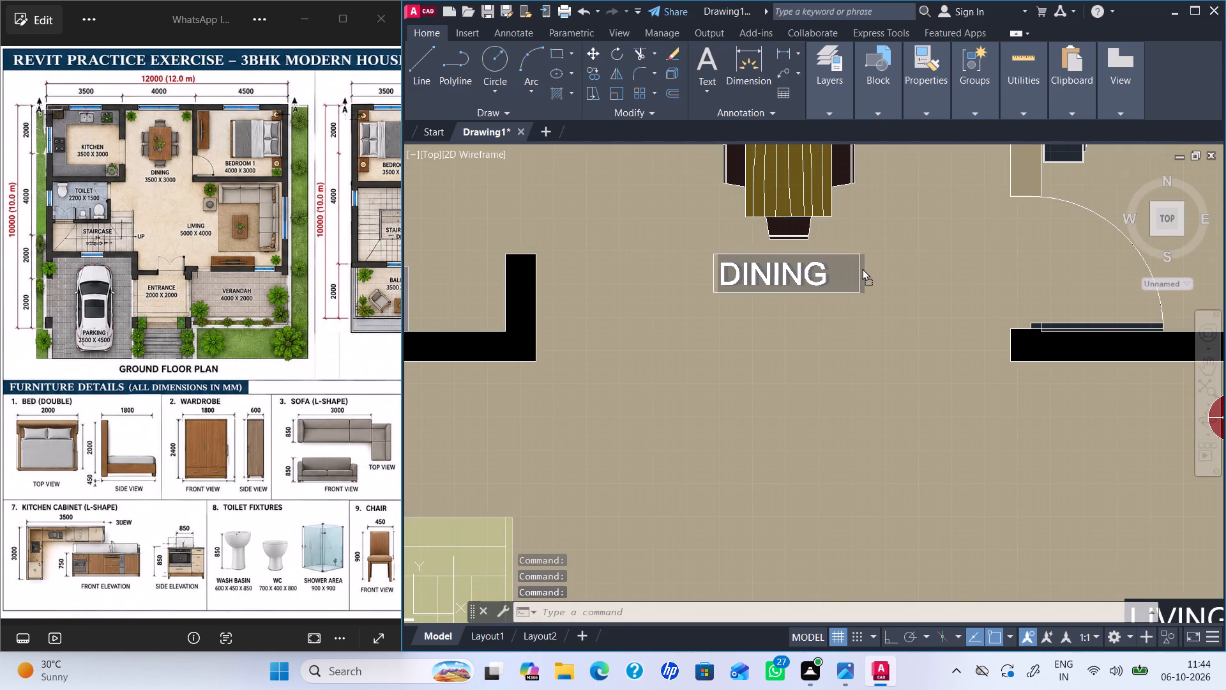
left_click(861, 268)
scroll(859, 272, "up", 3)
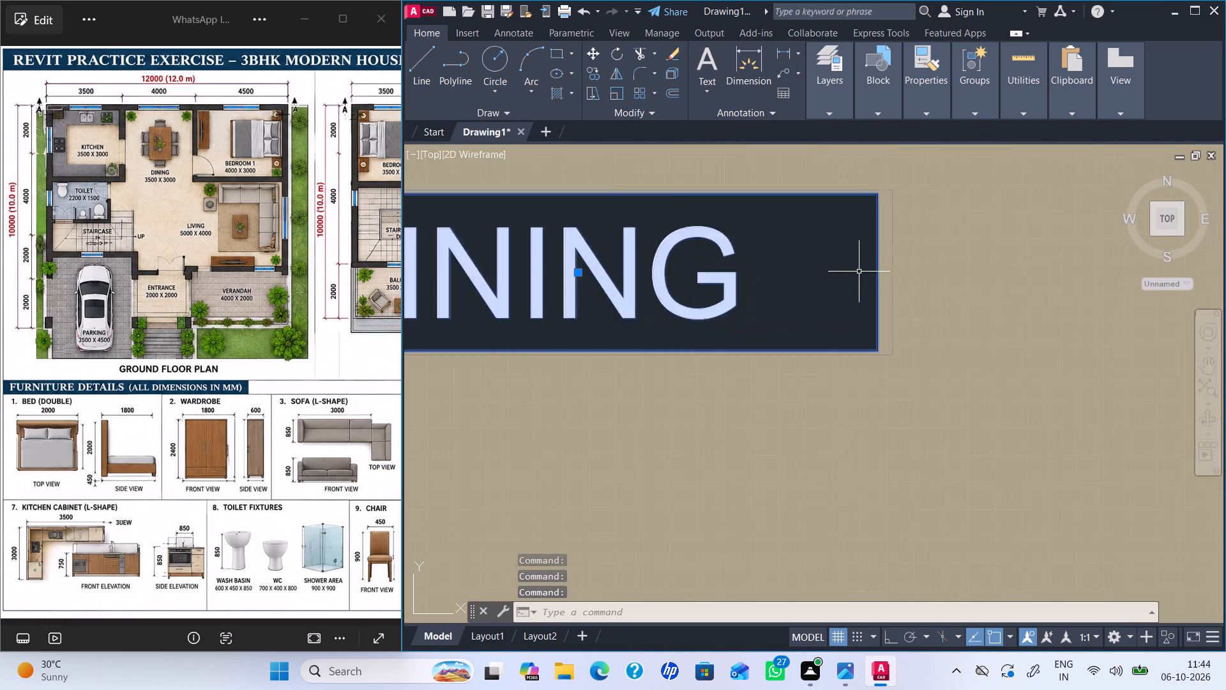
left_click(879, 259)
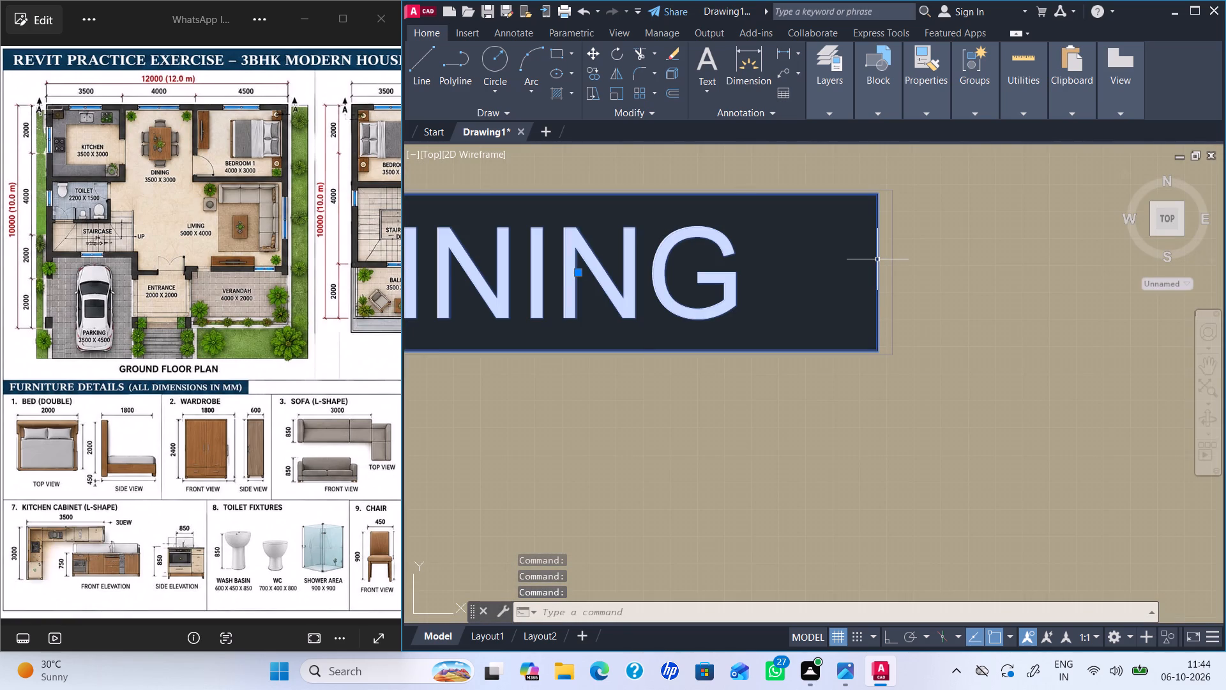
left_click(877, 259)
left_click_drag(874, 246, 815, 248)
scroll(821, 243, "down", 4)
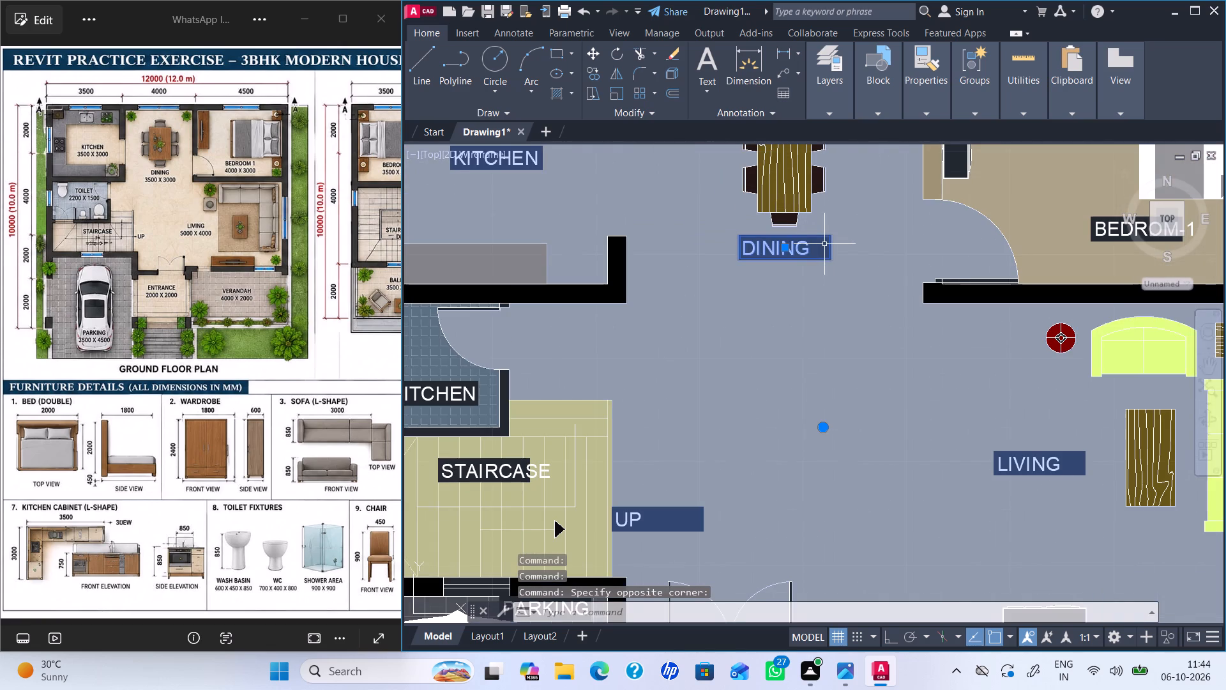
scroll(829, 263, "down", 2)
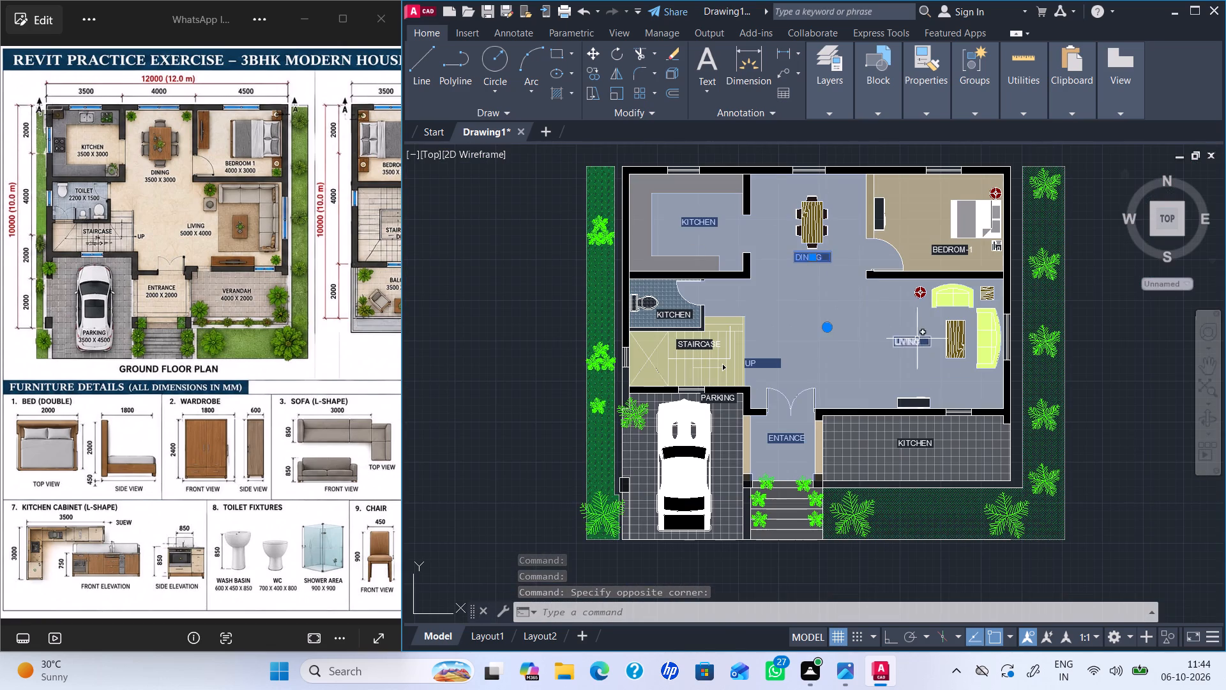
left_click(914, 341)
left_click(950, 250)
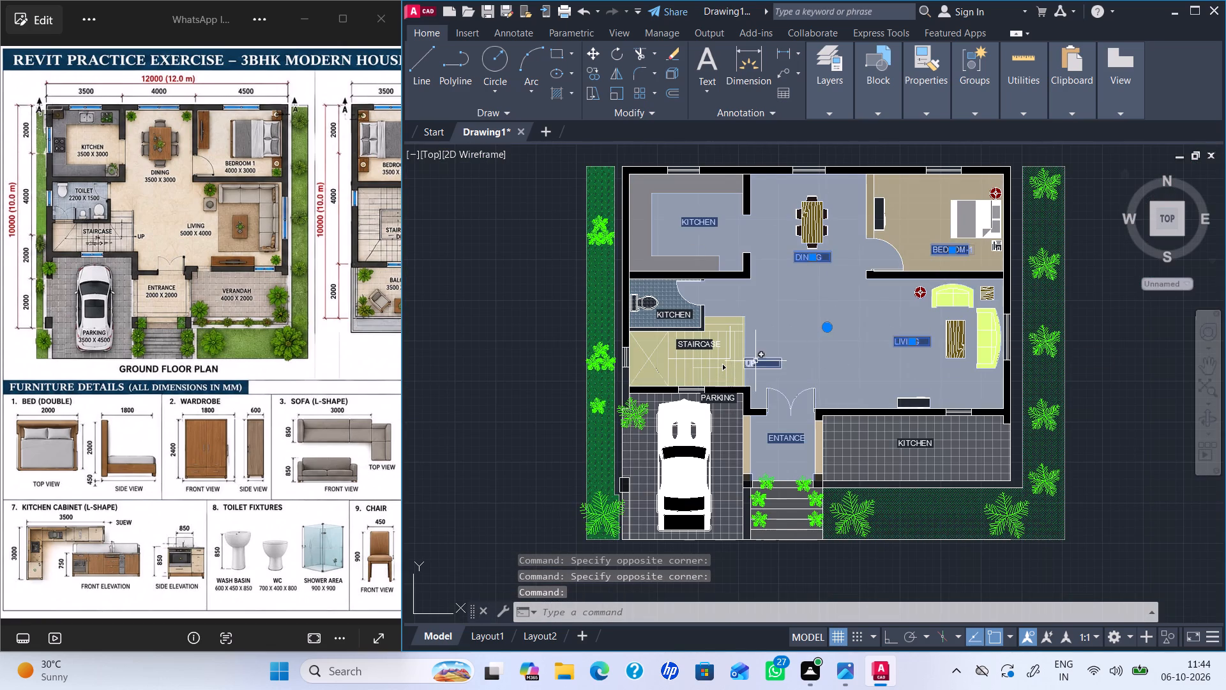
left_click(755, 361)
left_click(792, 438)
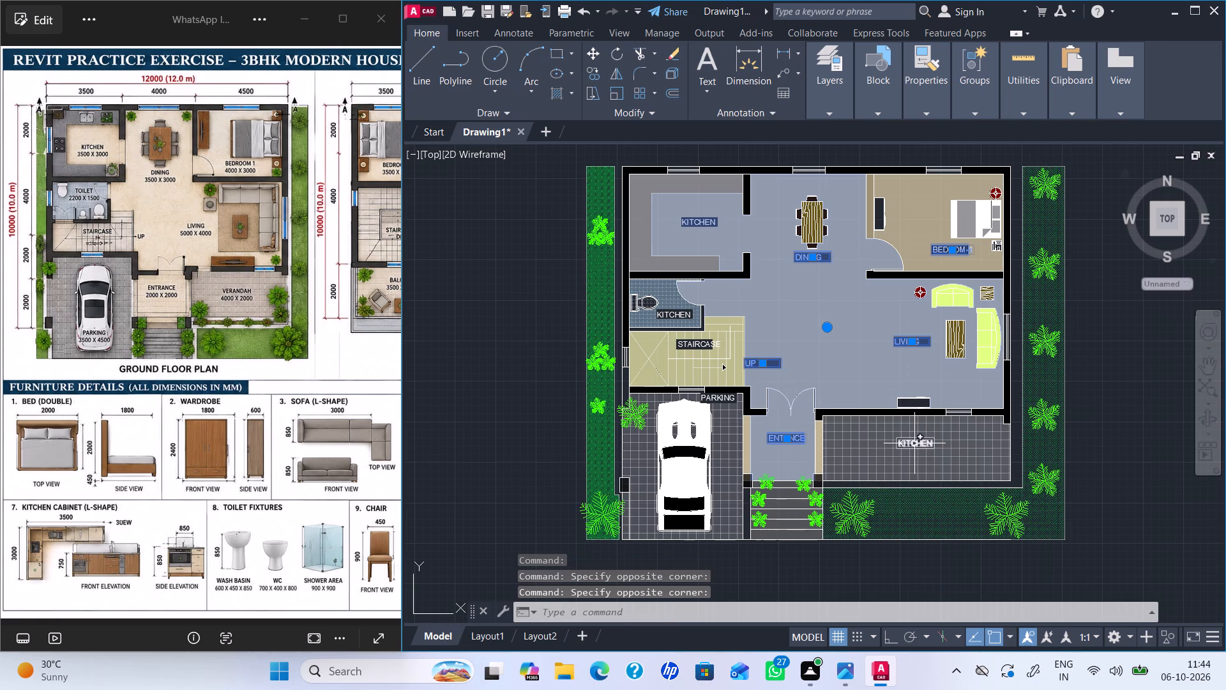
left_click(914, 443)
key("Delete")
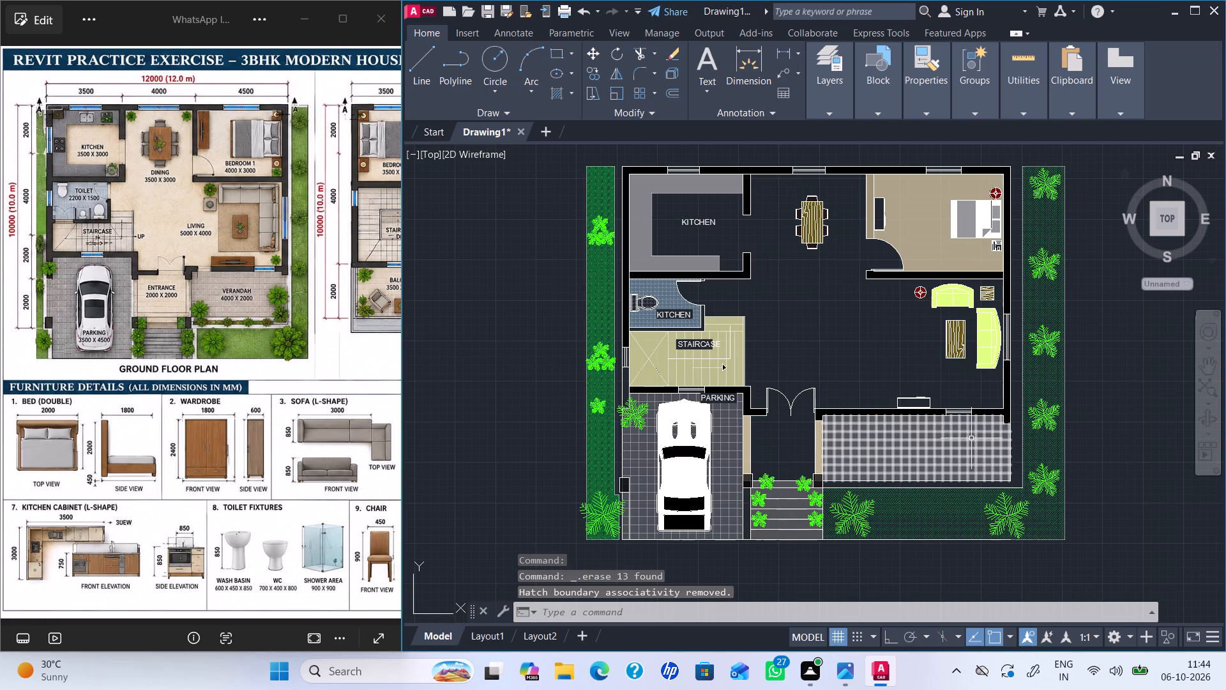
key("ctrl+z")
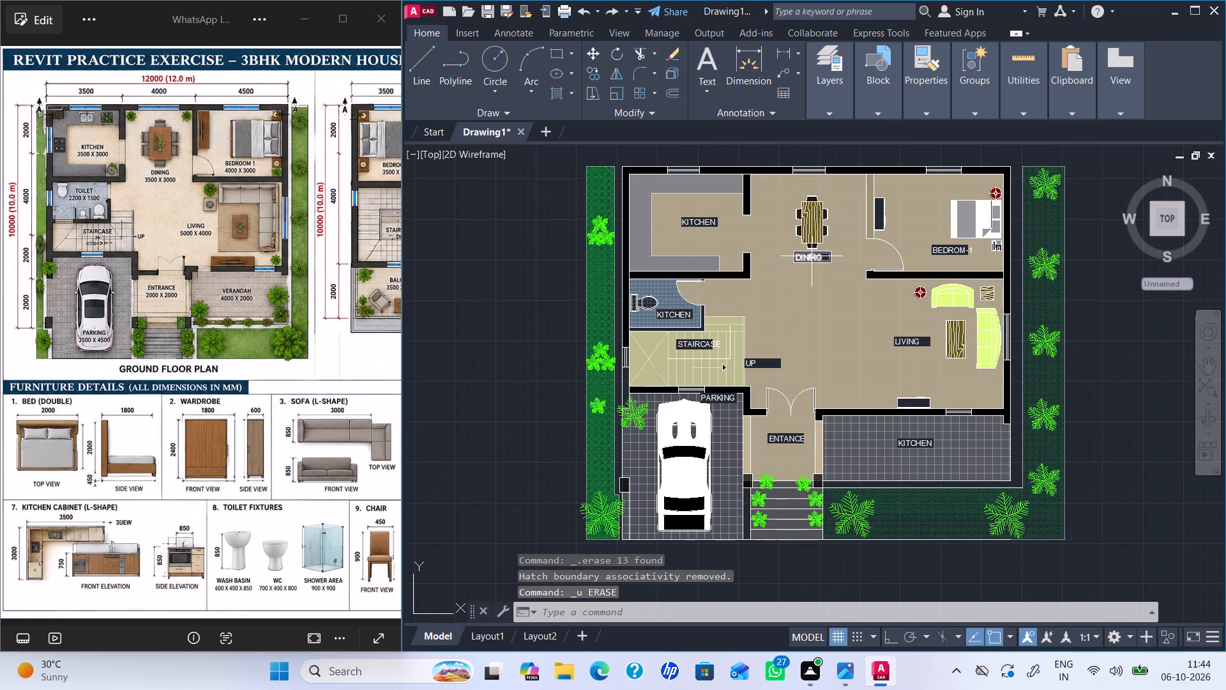
Erase the DINING, BEDROM-1 and LIVING labels and the KITCHEN label on the verandah, leaving the floor hatches.
left_click(812, 256)
key("Delete")
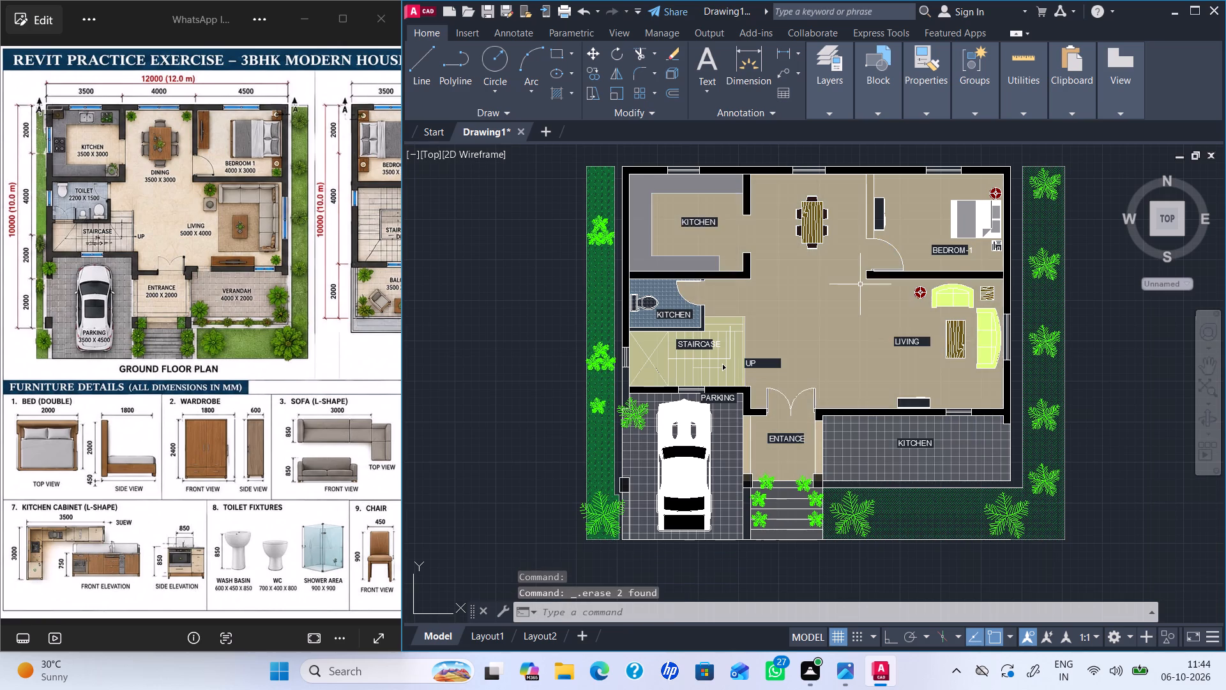
left_click(950, 250)
key("Delete")
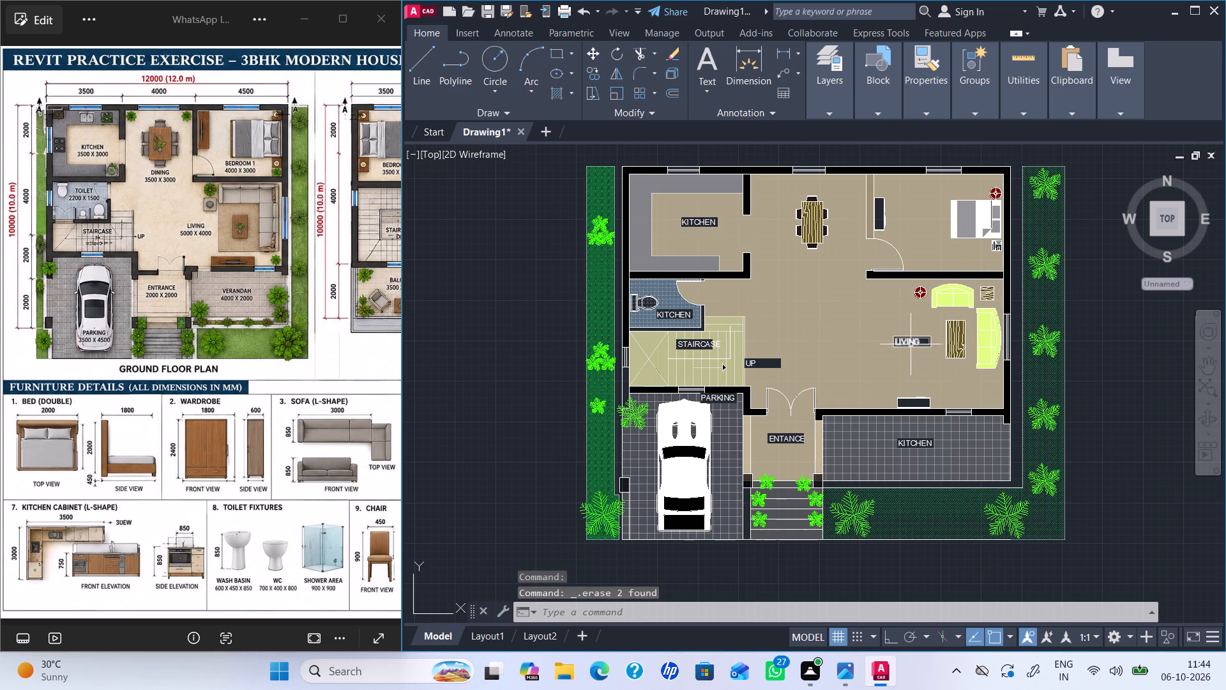
left_click(906, 342)
key("Delete")
left_click(905, 444)
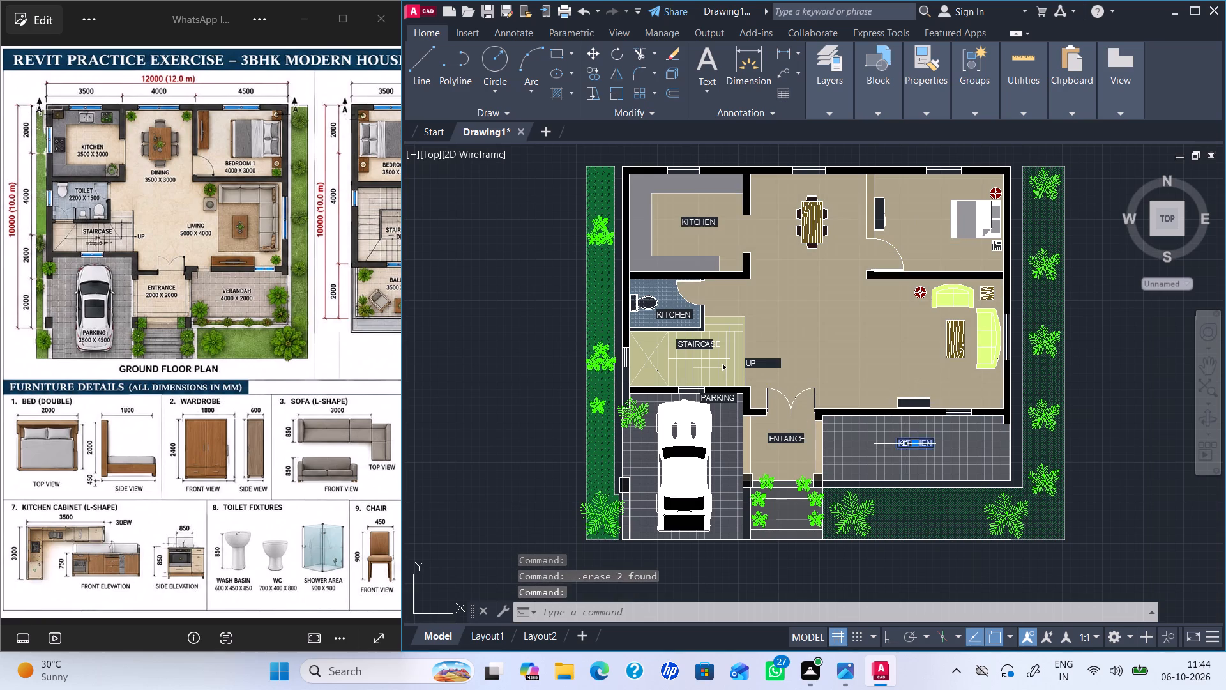
key("Delete")
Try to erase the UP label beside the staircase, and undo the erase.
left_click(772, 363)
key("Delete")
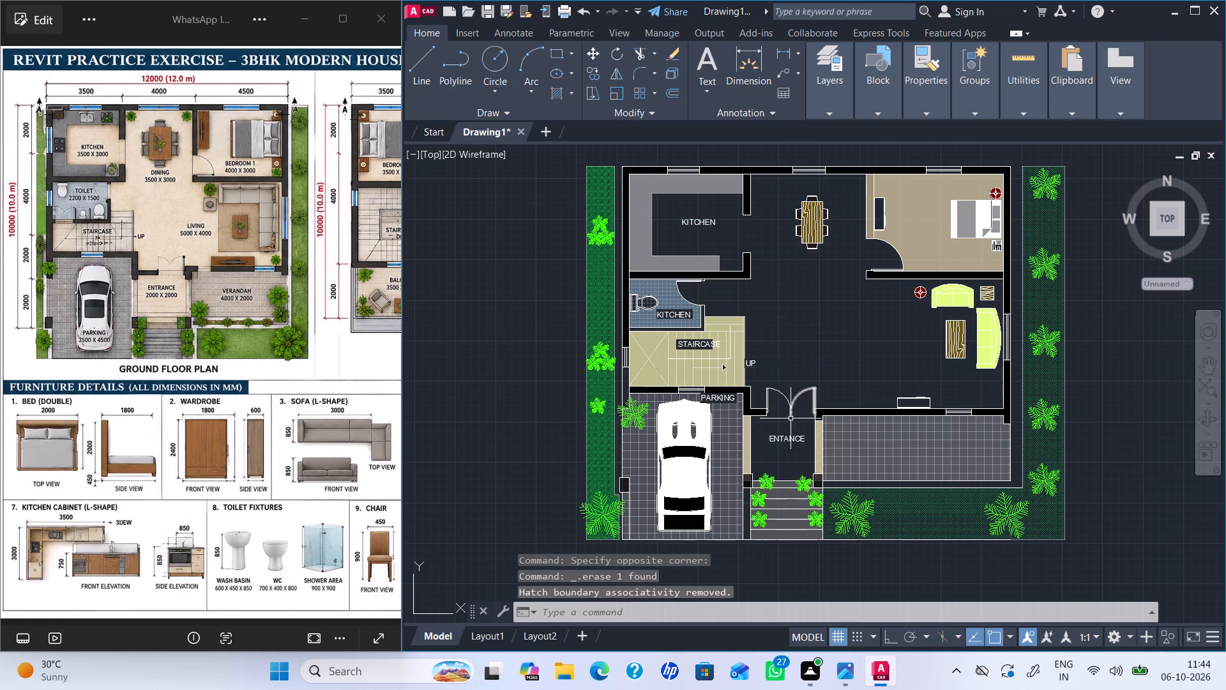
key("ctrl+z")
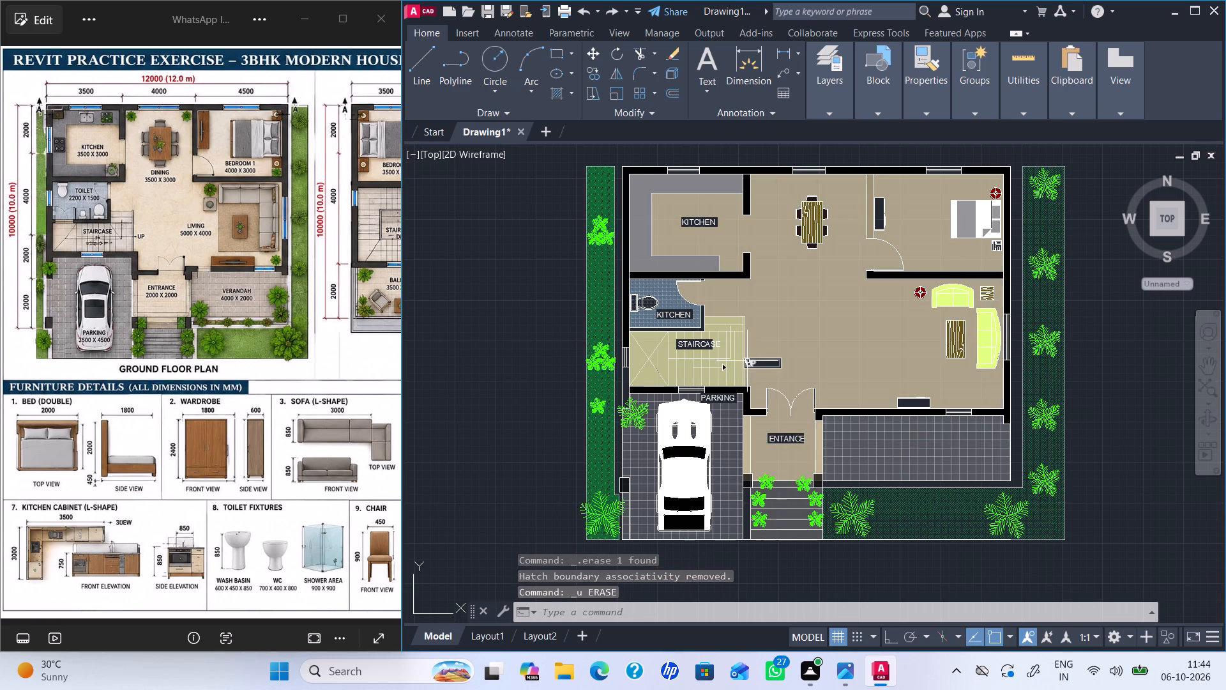
Erase the UP label beside the staircase and the ENTANCE label, then clear the selection.
left_click(747, 361)
key("Delete")
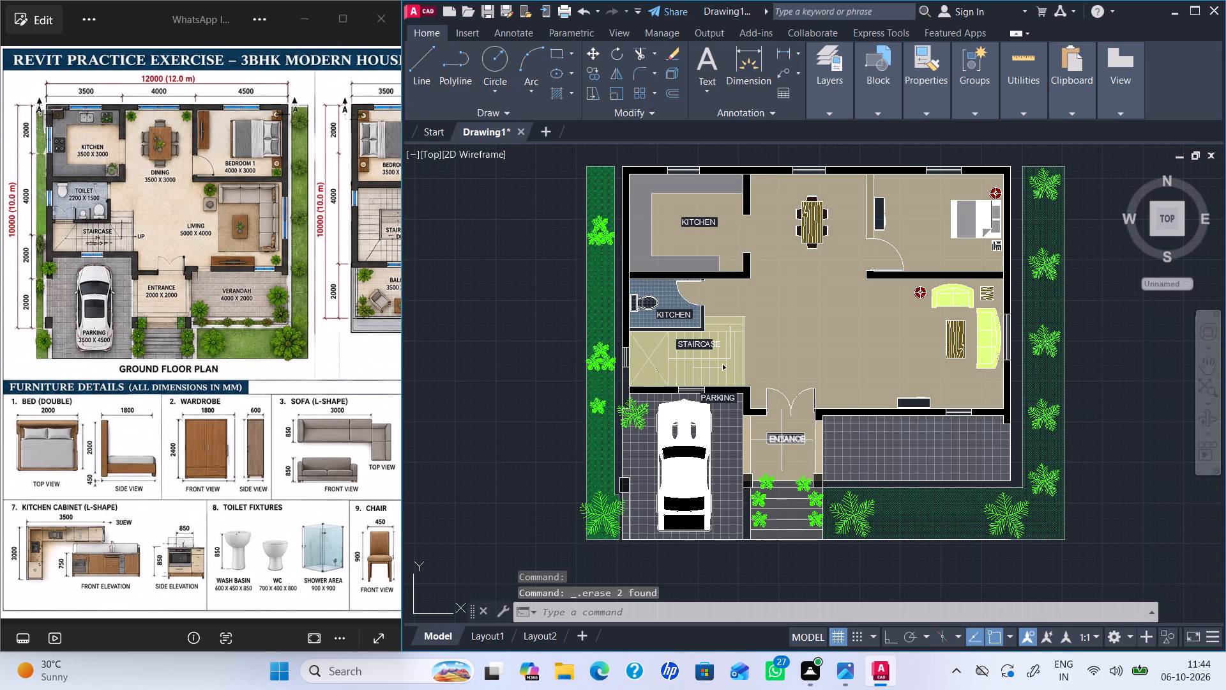
left_click(782, 440)
key("Delete")
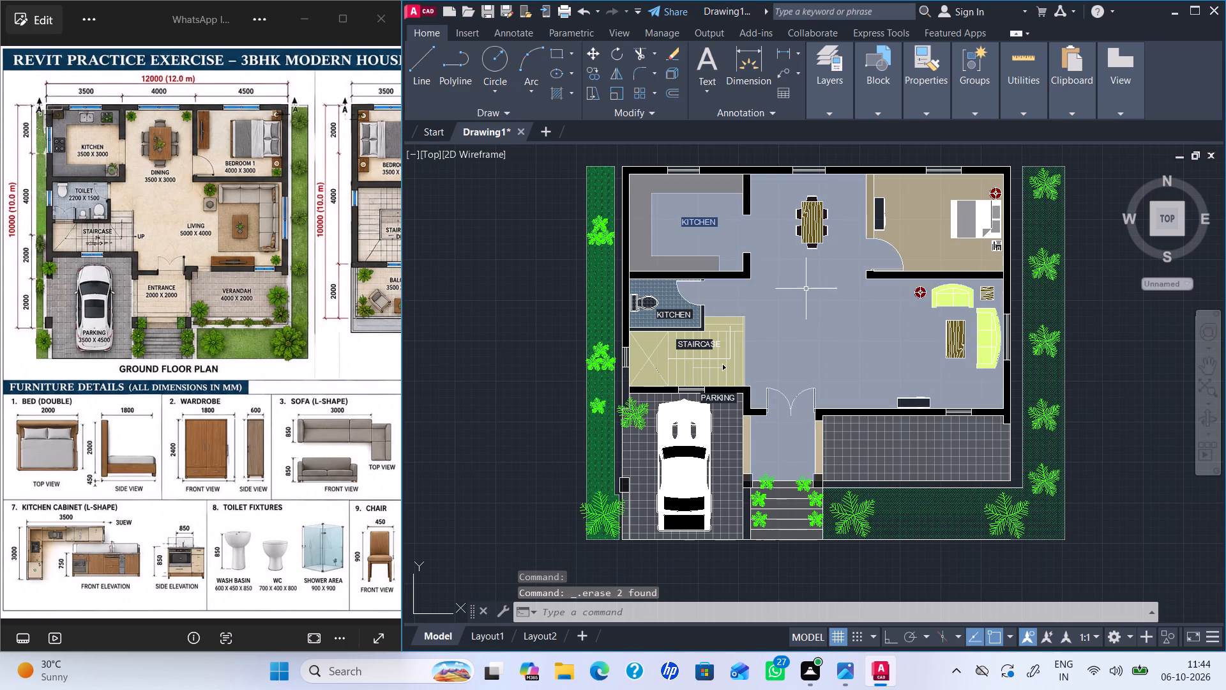
key("Escape")
key("Escape")
key("Escape")
key("Escape")
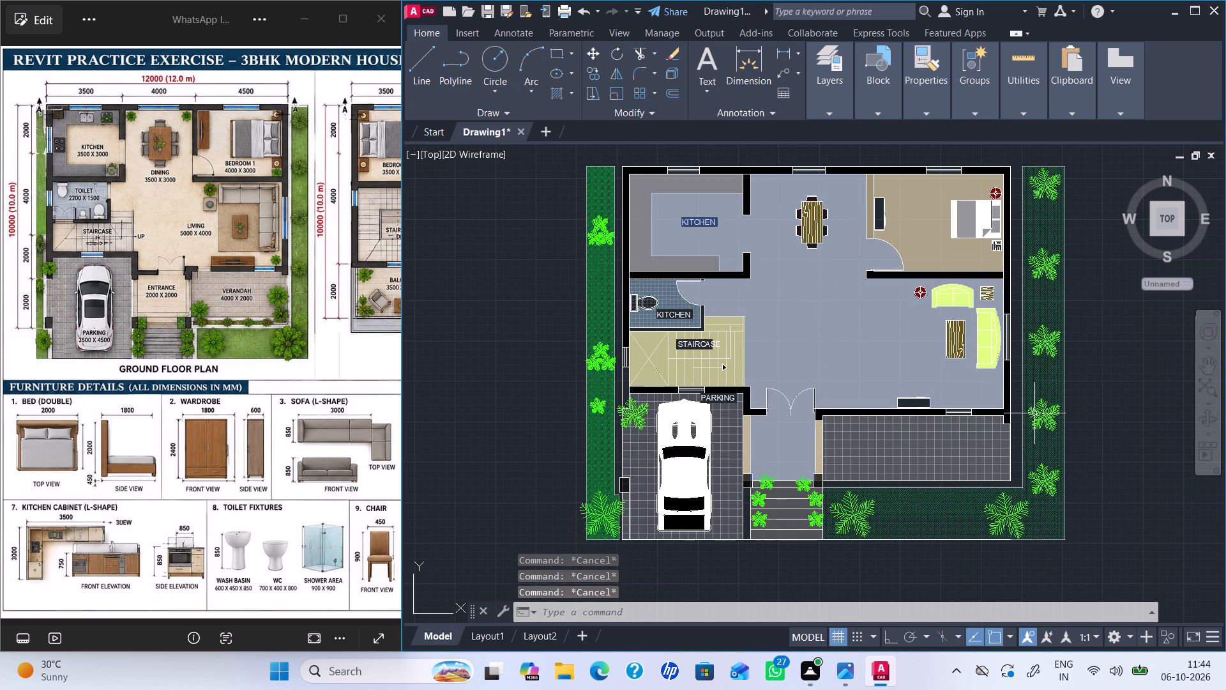
left_click(1107, 412)
left_click(1107, 390)
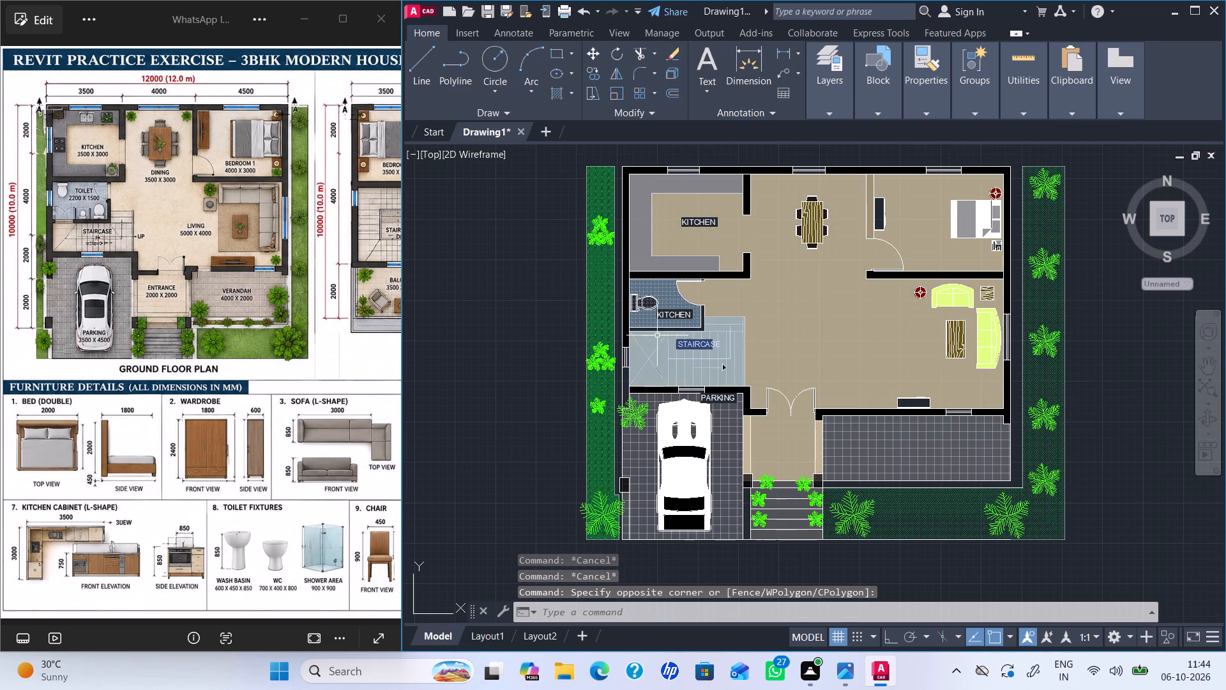
Erase the STAIRCASE label, the KITCHEN label in the toilet and the PARKING label above the car.
scroll(676, 326, "up", 3)
left_click(711, 393)
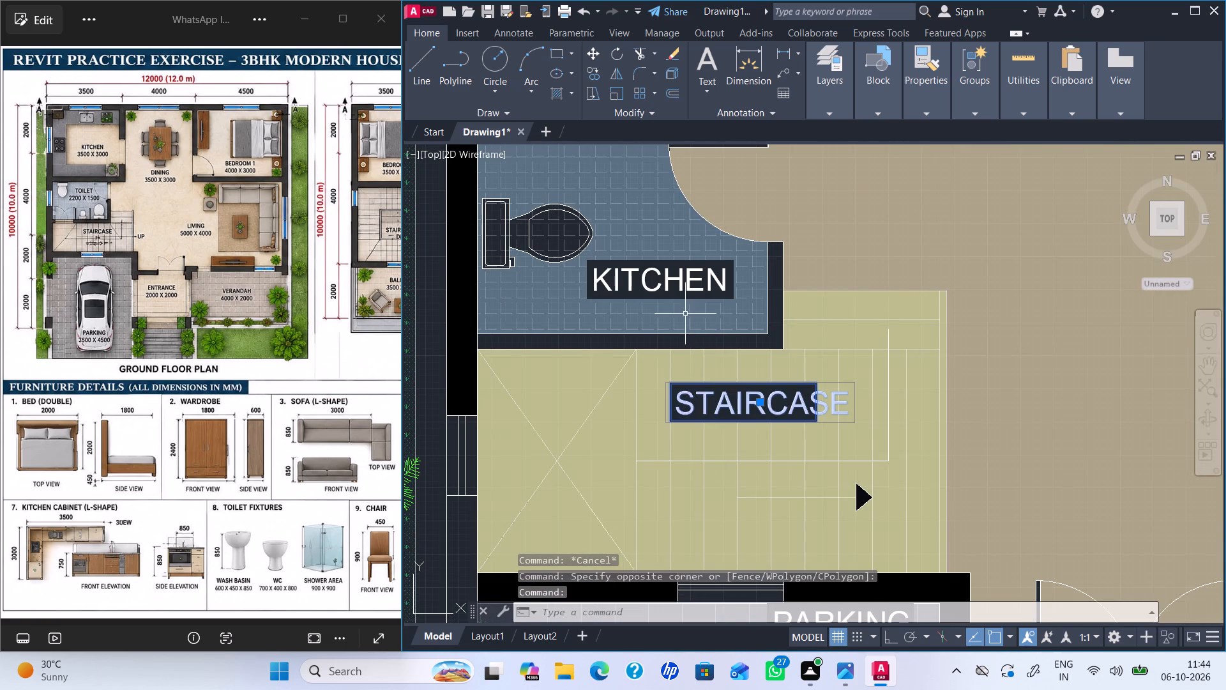
left_click(682, 276)
key("Delete")
scroll(816, 346, "down", 2)
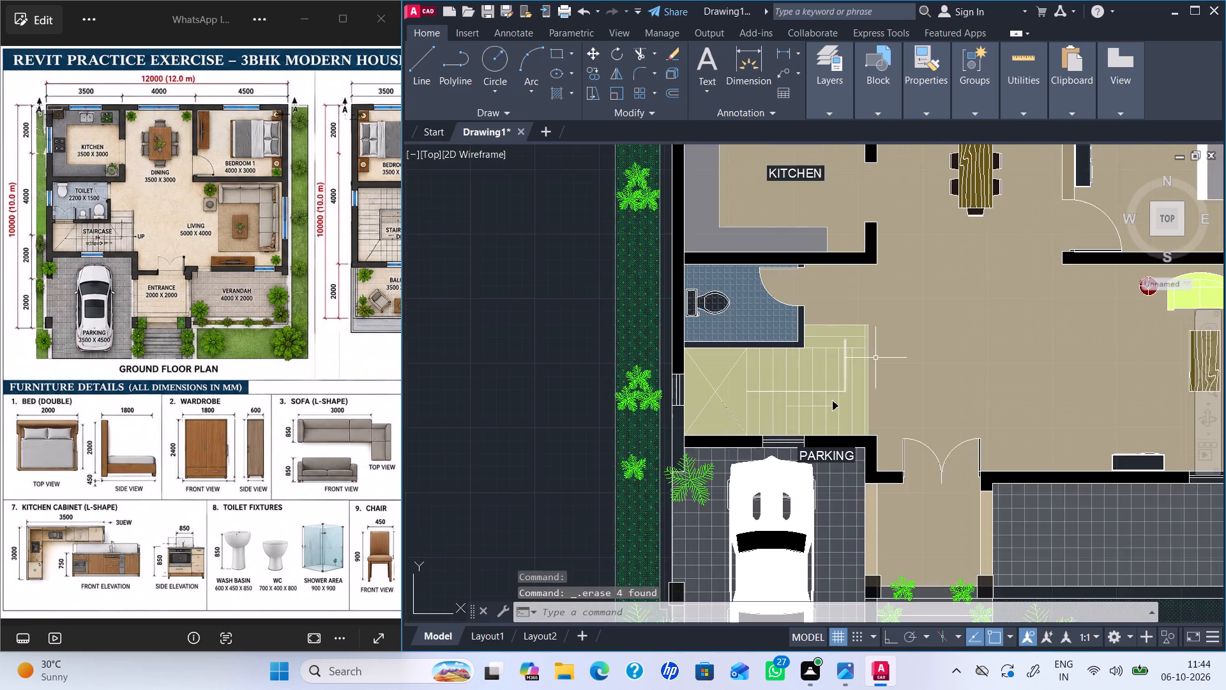
scroll(880, 358, "down", 2)
scroll(818, 388, "up", 4)
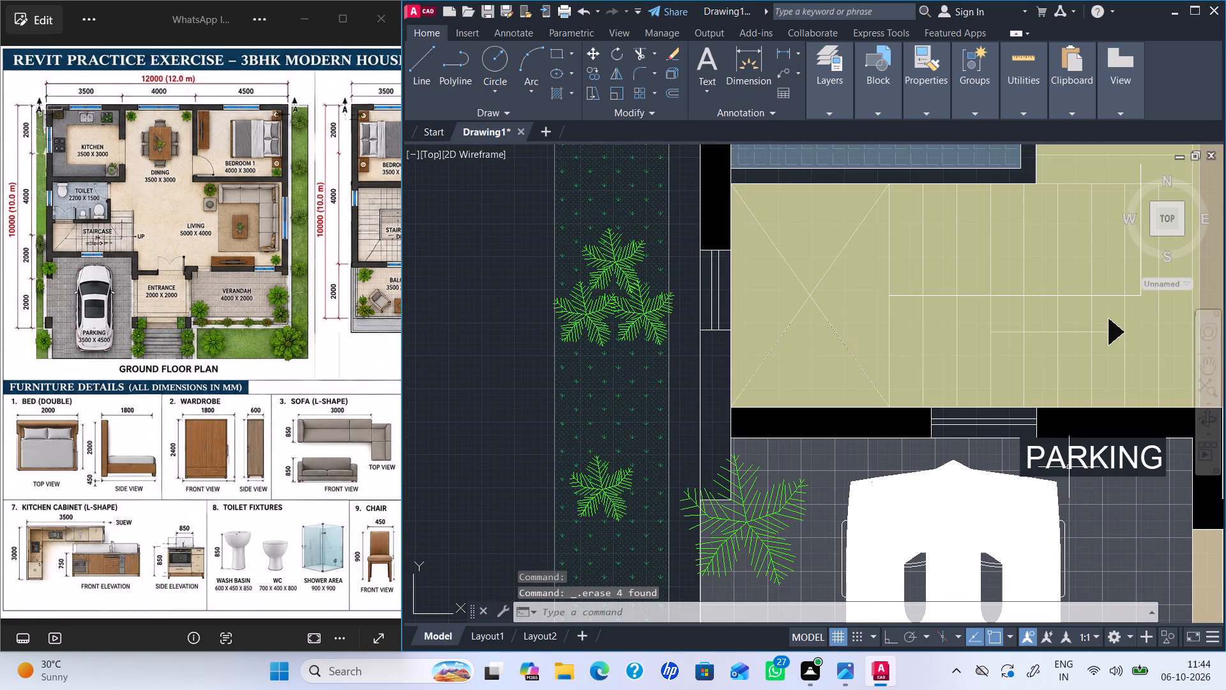
left_click(1082, 461)
key("Delete")
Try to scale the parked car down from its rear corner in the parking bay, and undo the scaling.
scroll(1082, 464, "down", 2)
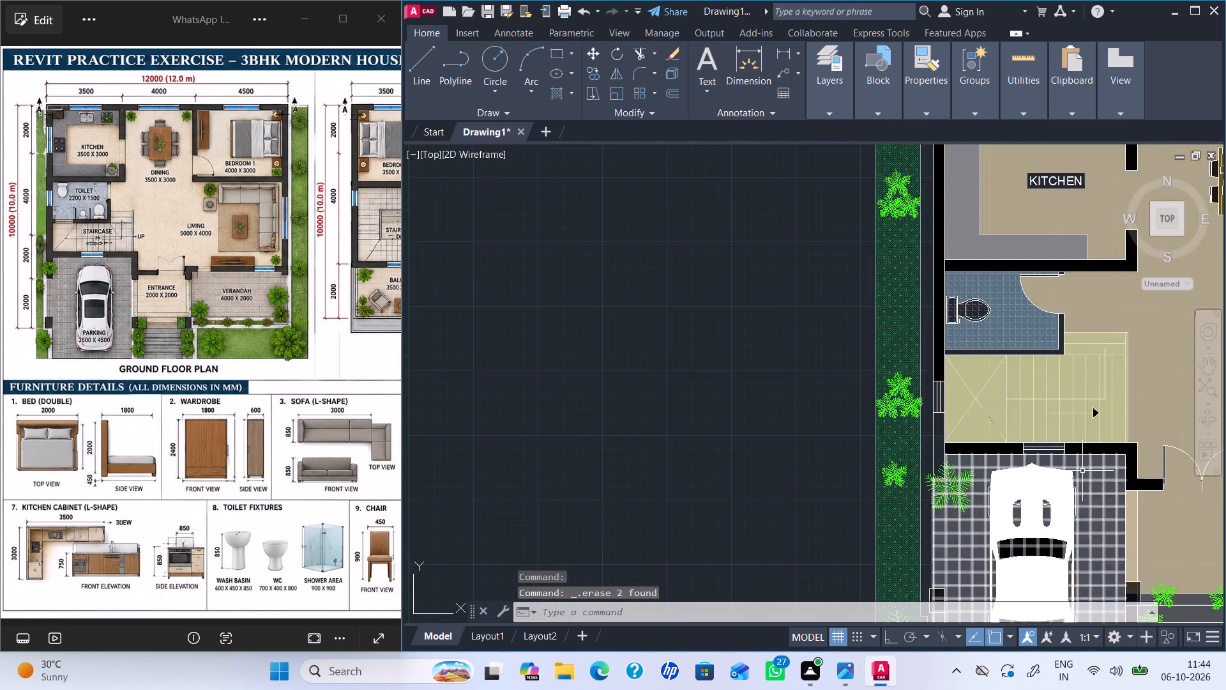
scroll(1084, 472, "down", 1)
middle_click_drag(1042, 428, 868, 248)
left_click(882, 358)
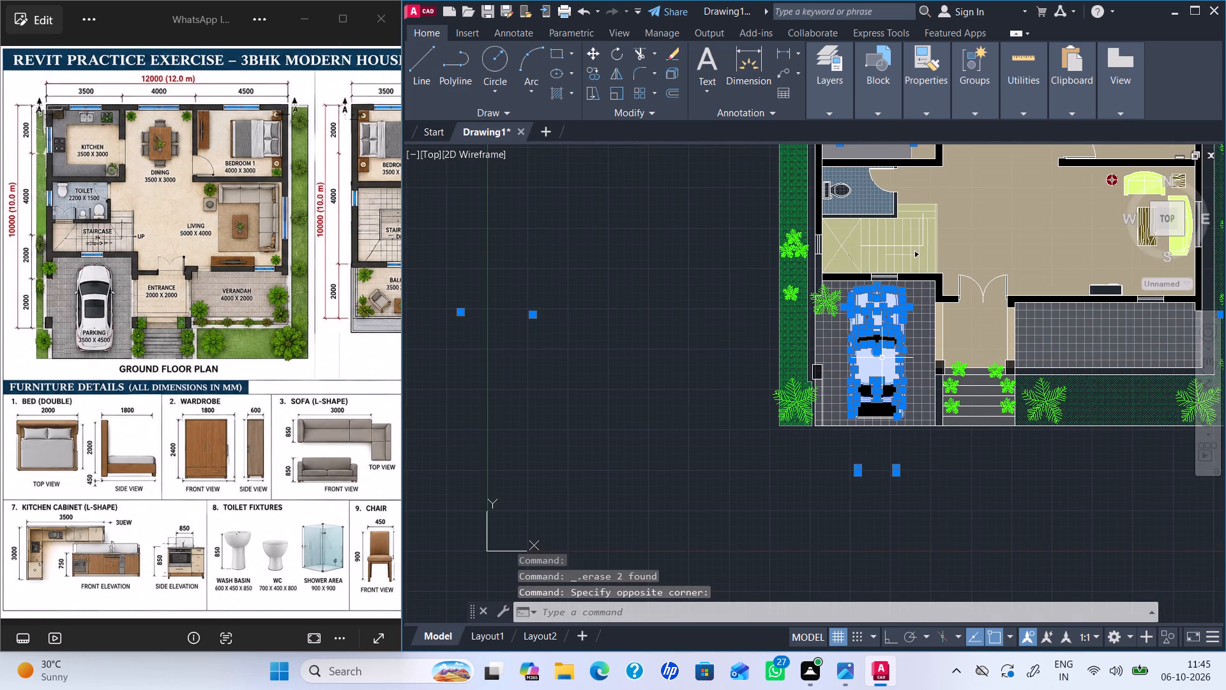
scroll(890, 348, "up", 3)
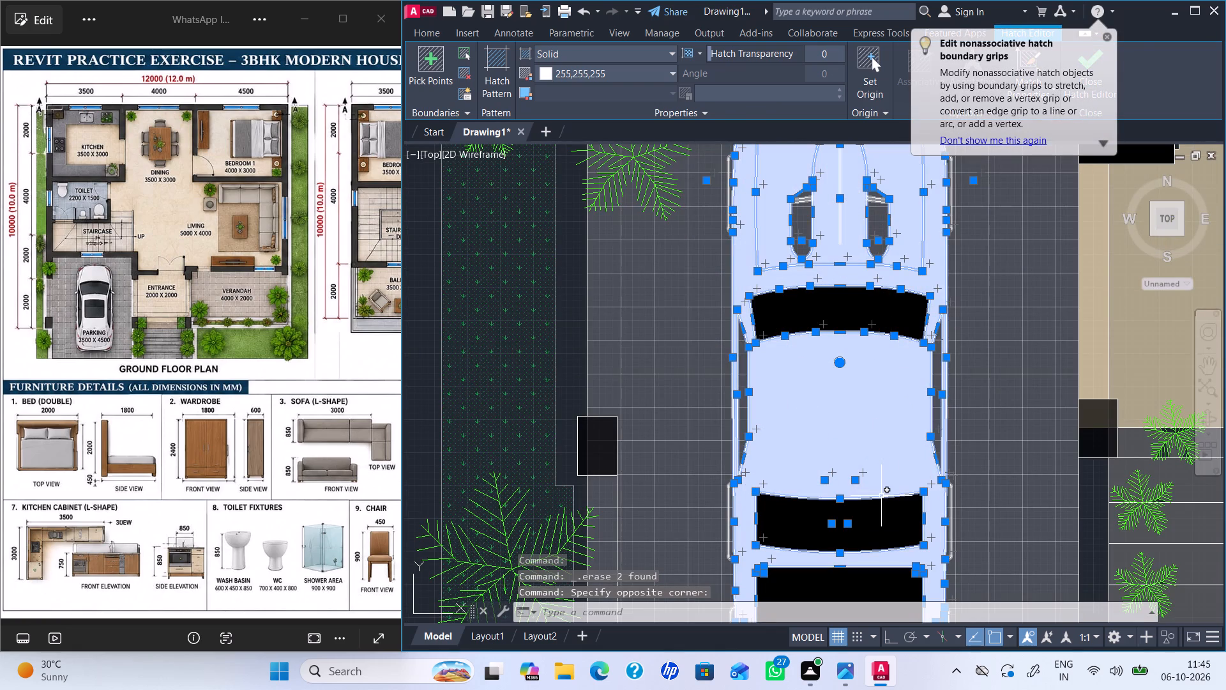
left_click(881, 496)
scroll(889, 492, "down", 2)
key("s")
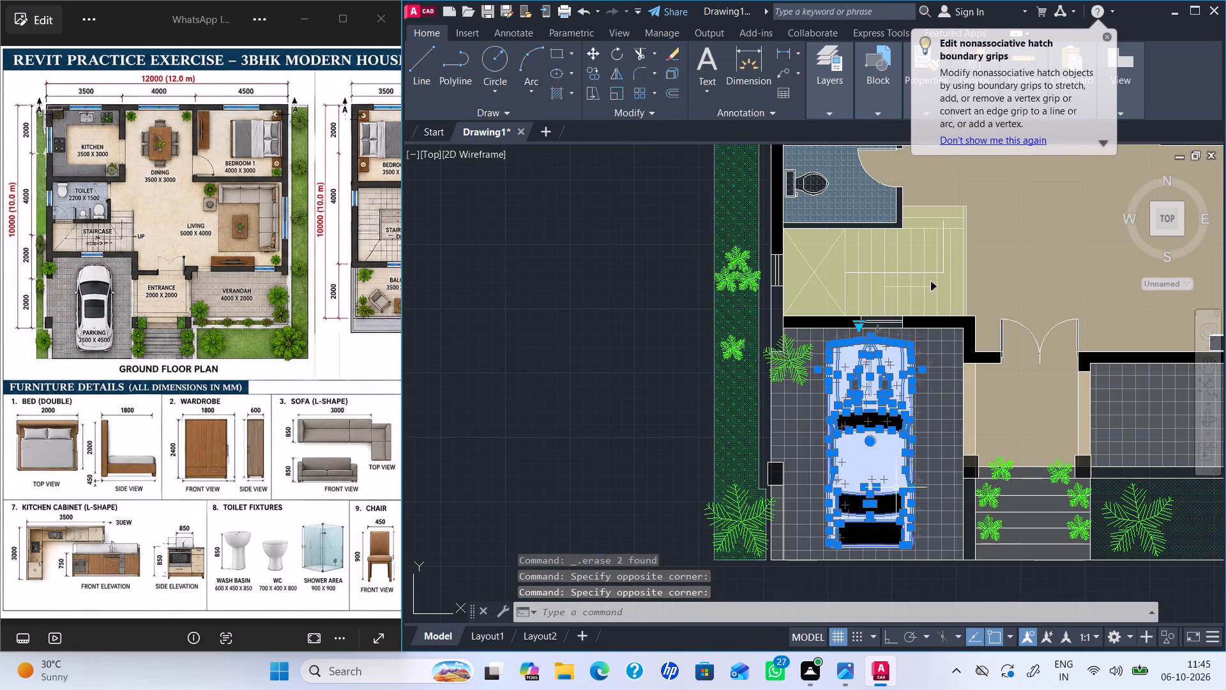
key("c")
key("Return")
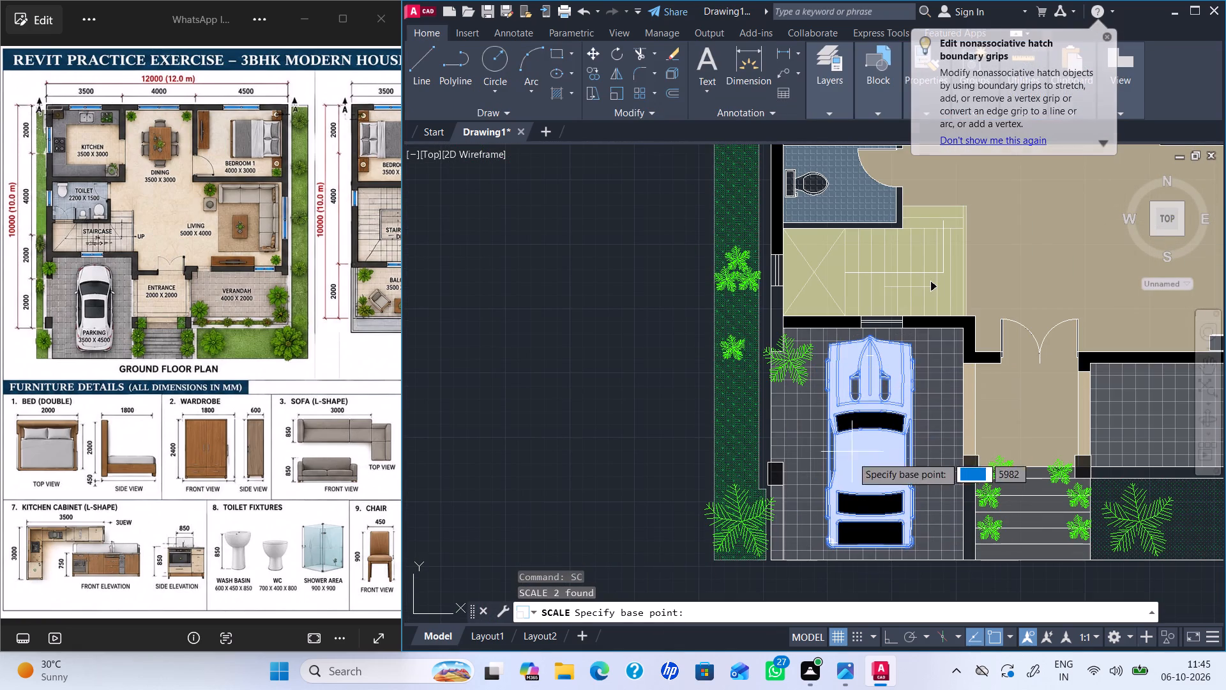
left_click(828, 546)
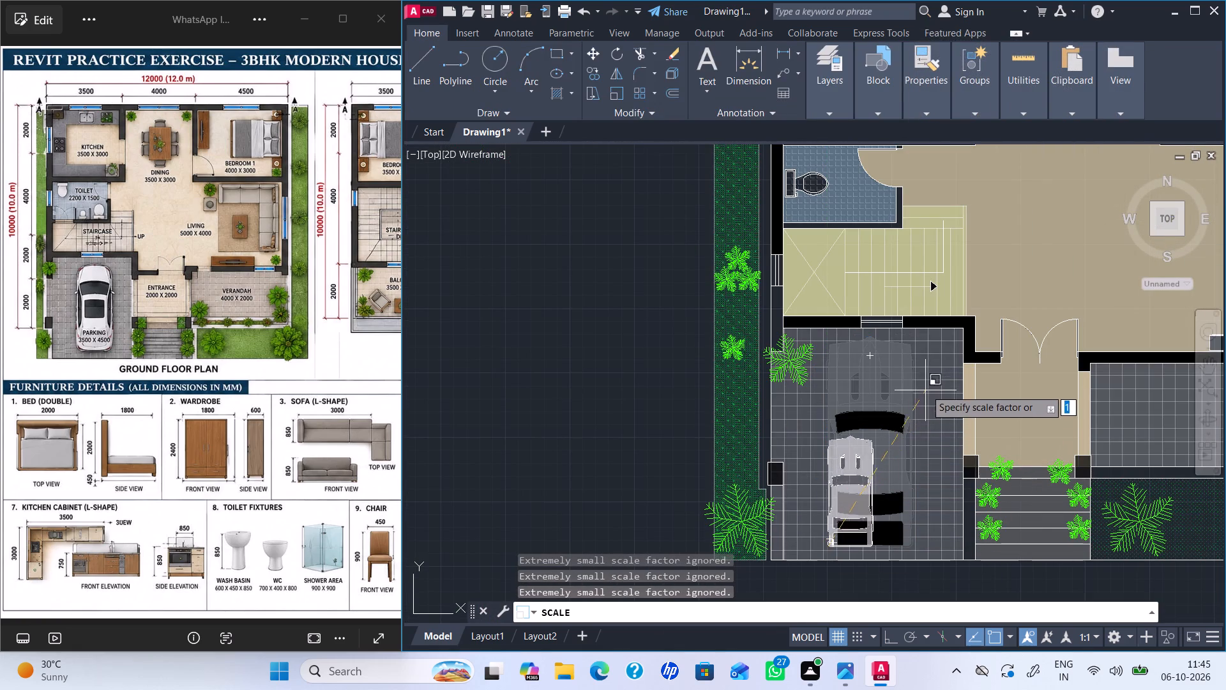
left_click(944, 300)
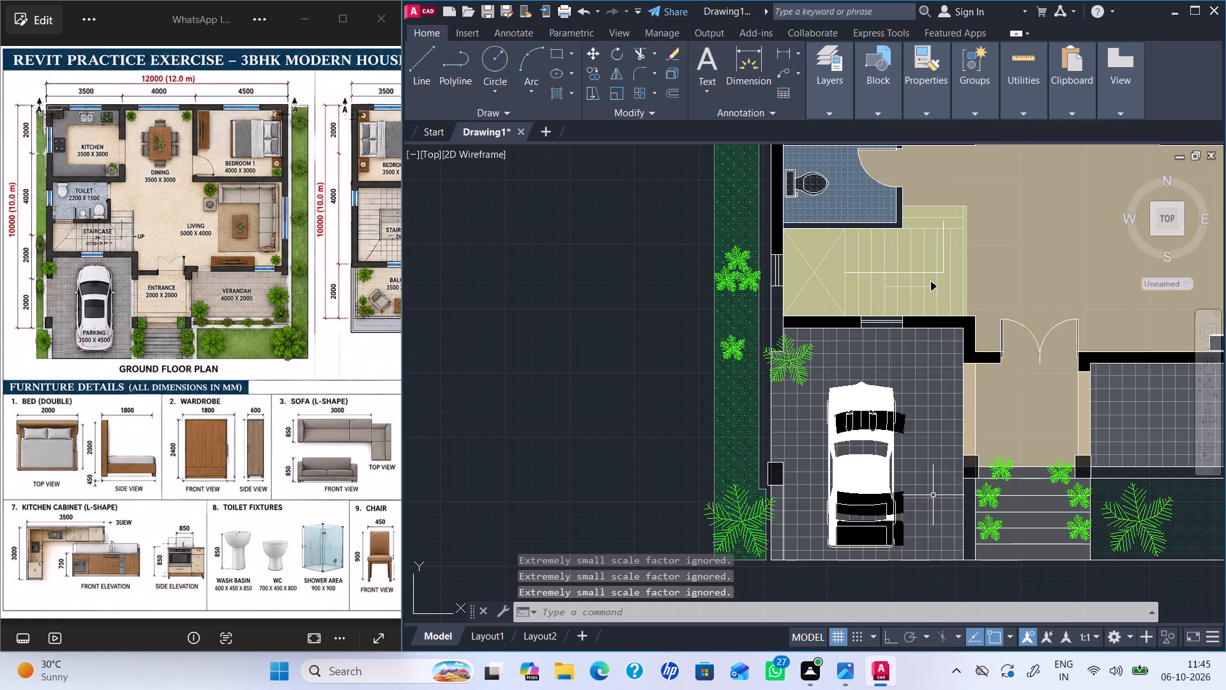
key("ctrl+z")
Scale the whole parked car, including its body and window hatches, down from its rear left corner.
left_click(886, 417)
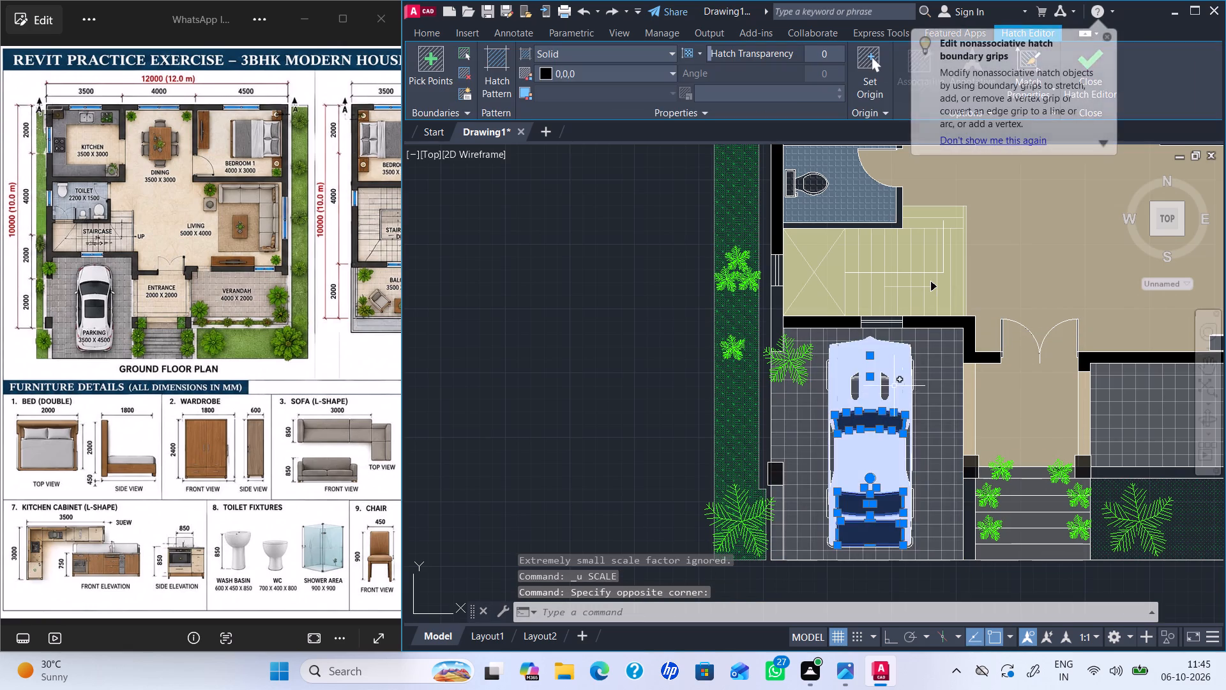
left_click(894, 386)
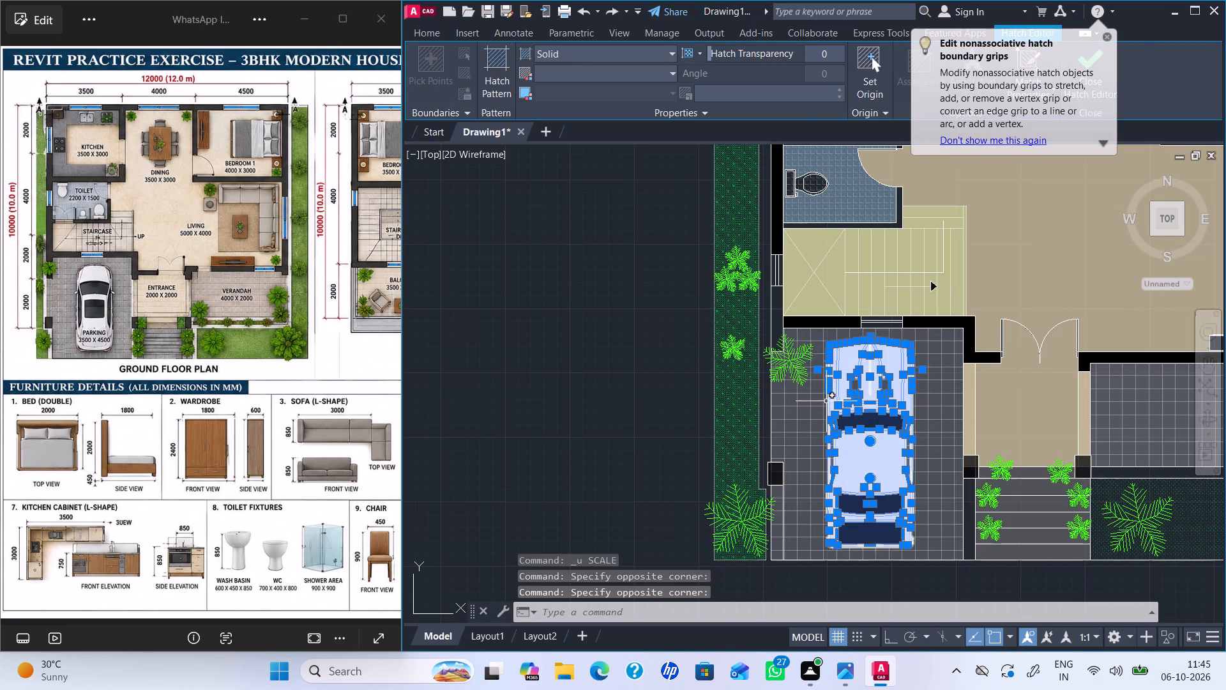
left_click(826, 401)
type("SS")
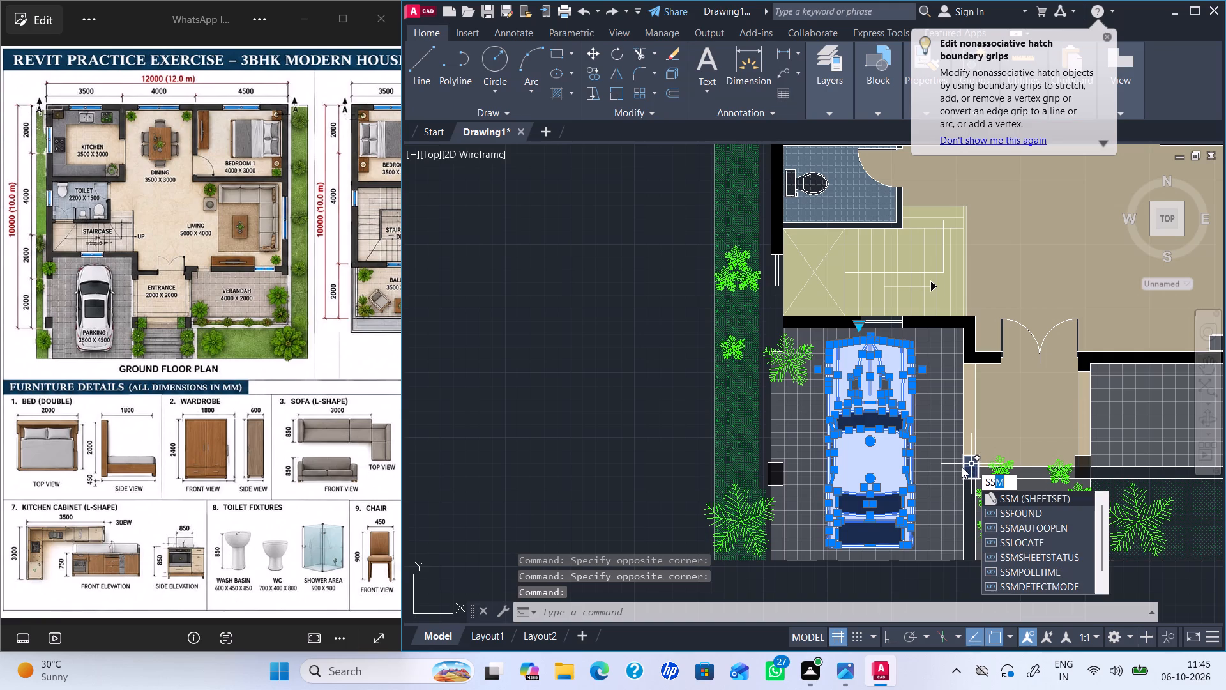
key("BackSpace")
key("BackSpace")
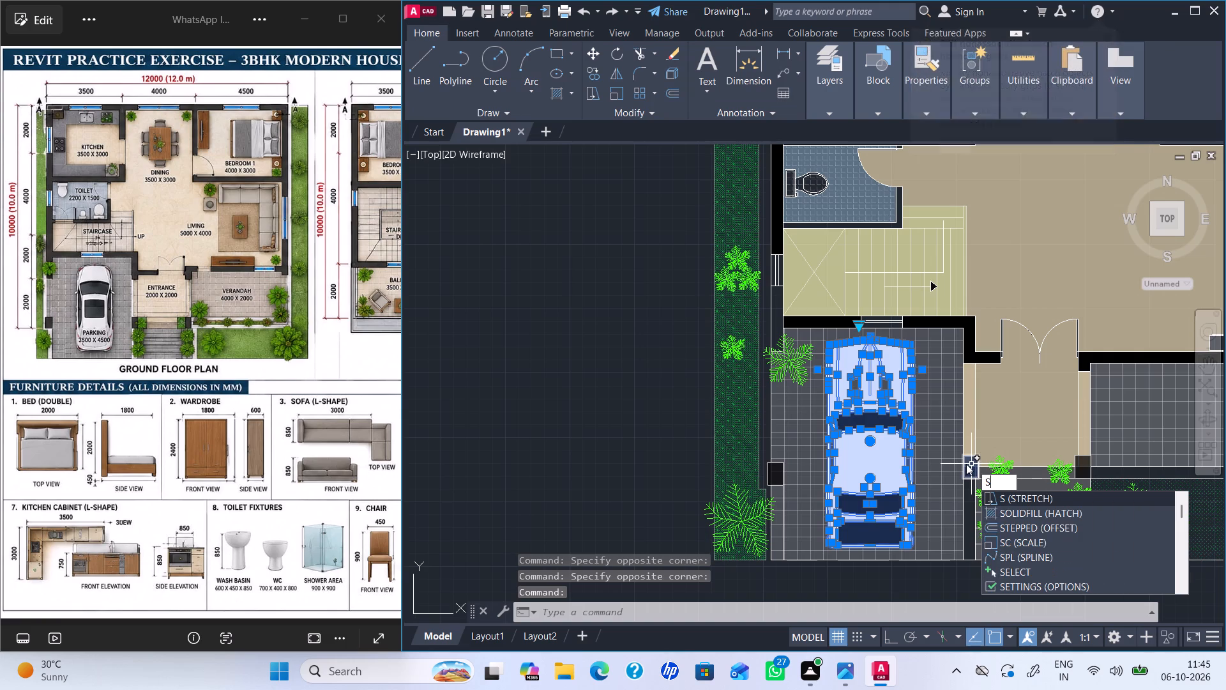
key("c")
key("Return")
left_click(829, 547)
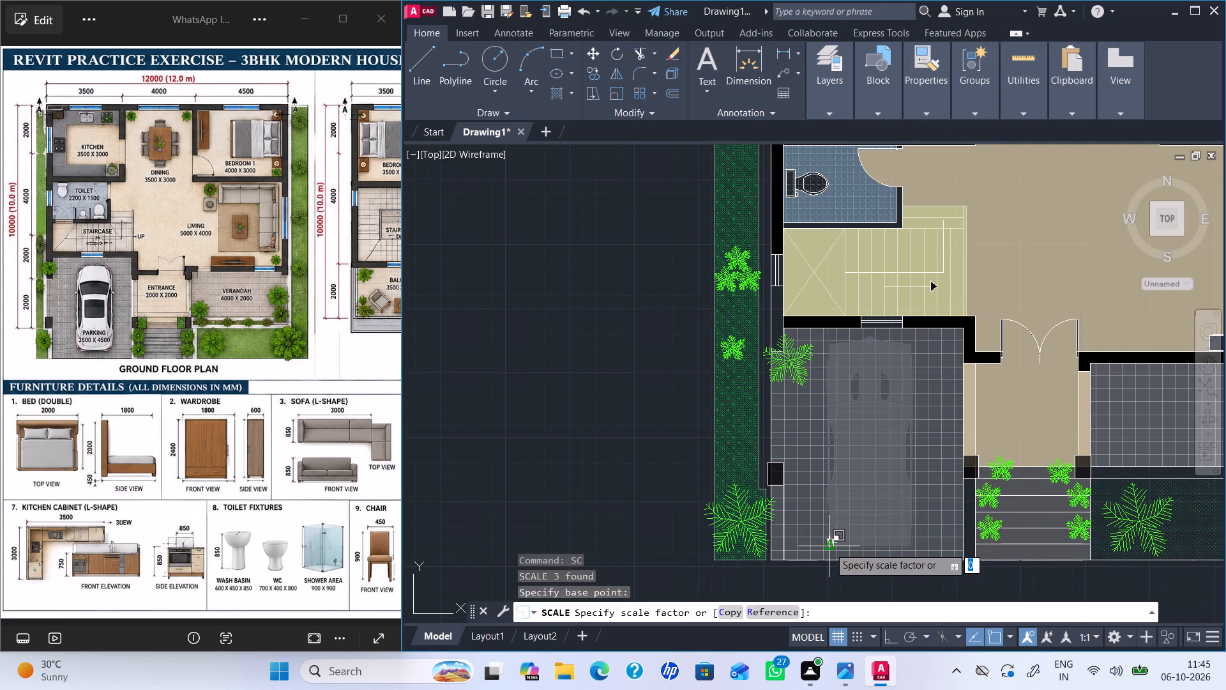
left_click(942, 319)
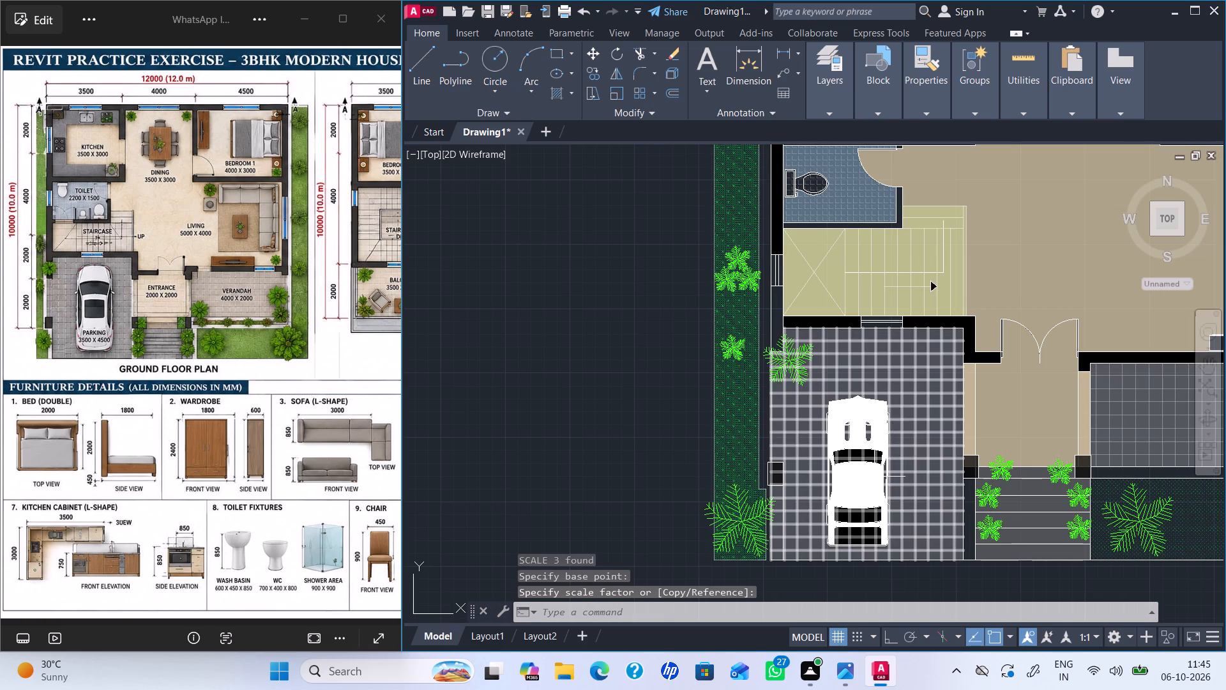
Move the complete car with its hatches to the middle of the parking bay.
left_click(874, 477)
scroll(858, 462, "up", 3)
left_click(862, 443)
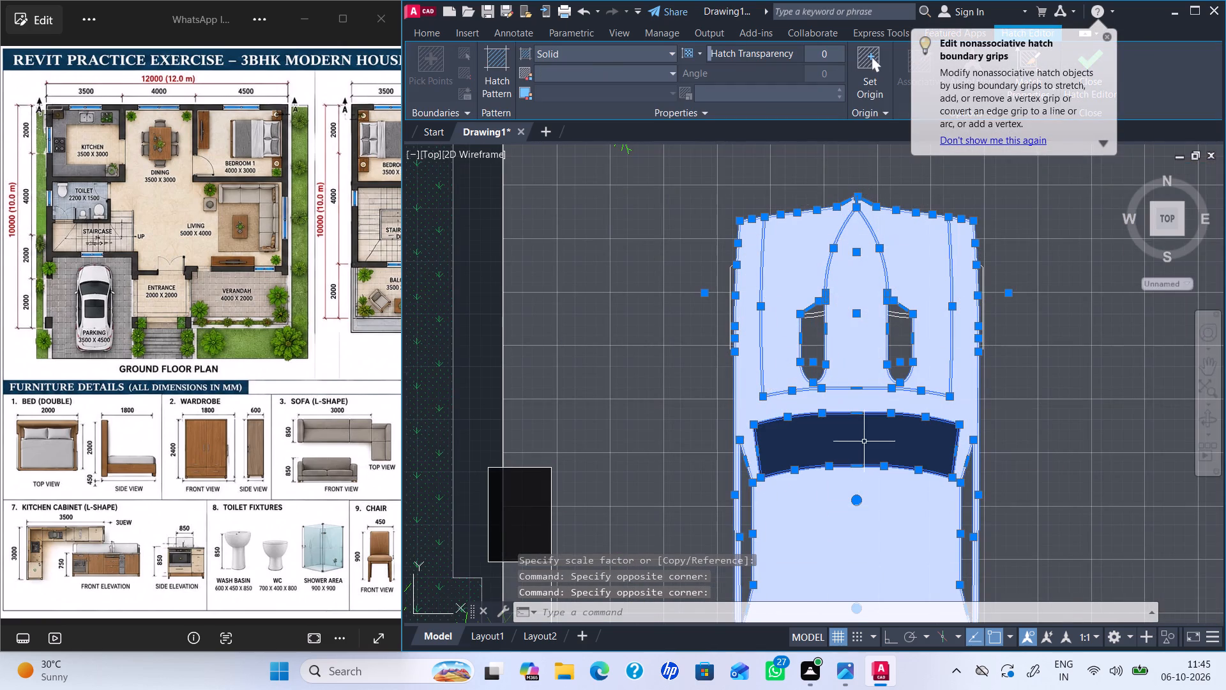
left_click(740, 233)
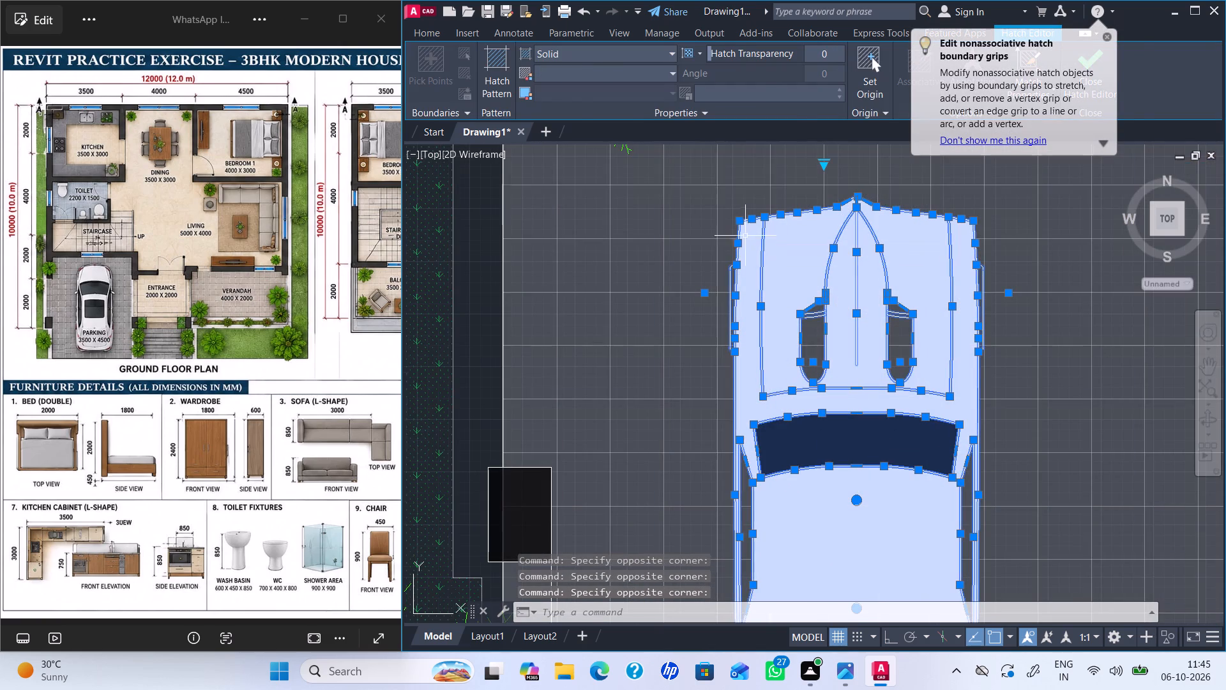
key("m")
key("Return")
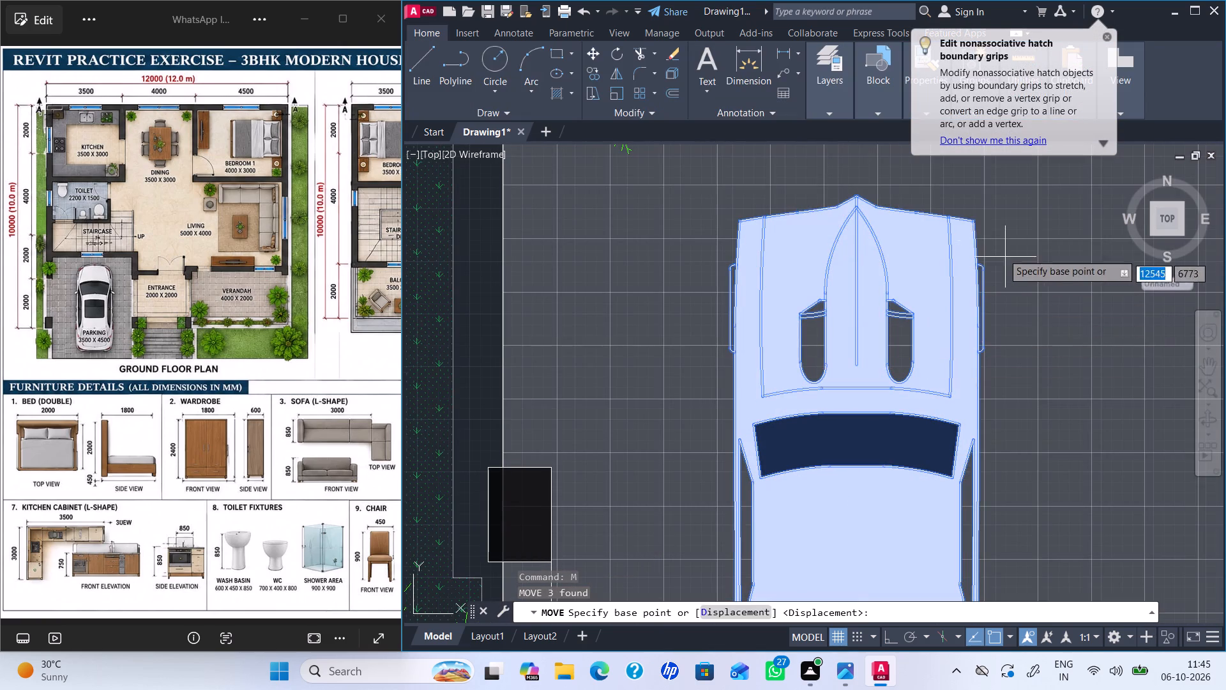
left_click(969, 222)
scroll(994, 222, "down", 2)
middle_click_drag(1010, 205, 989, 218)
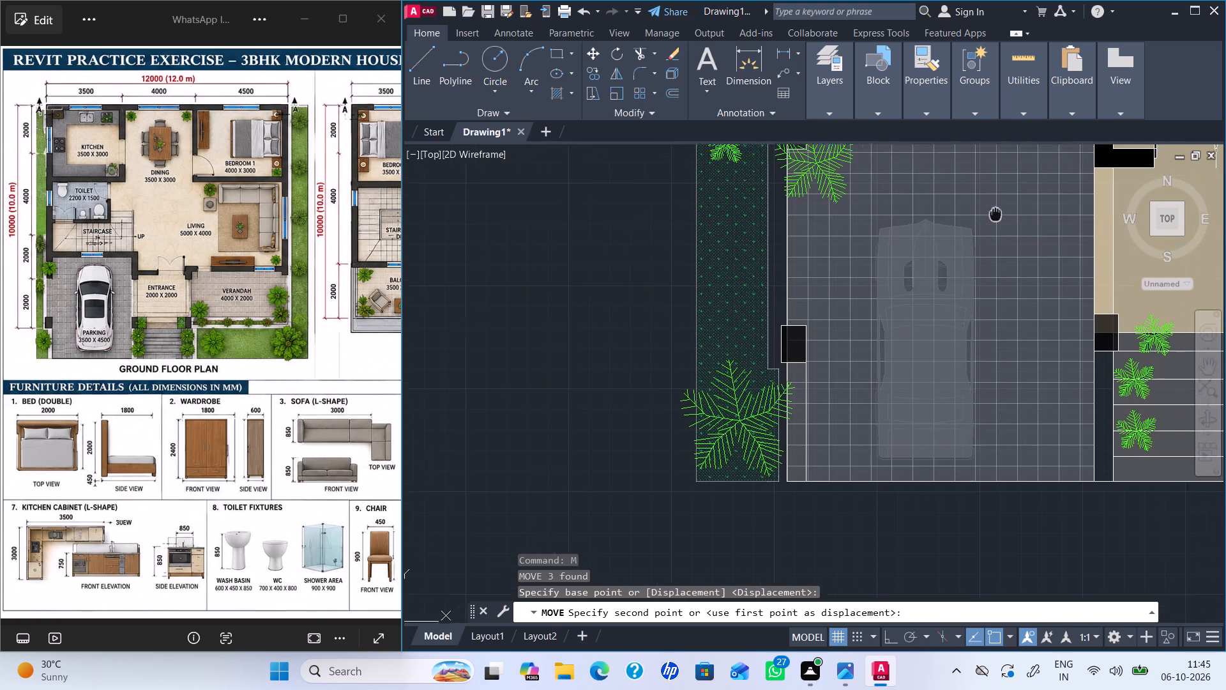
middle_click_drag(989, 218, 940, 273)
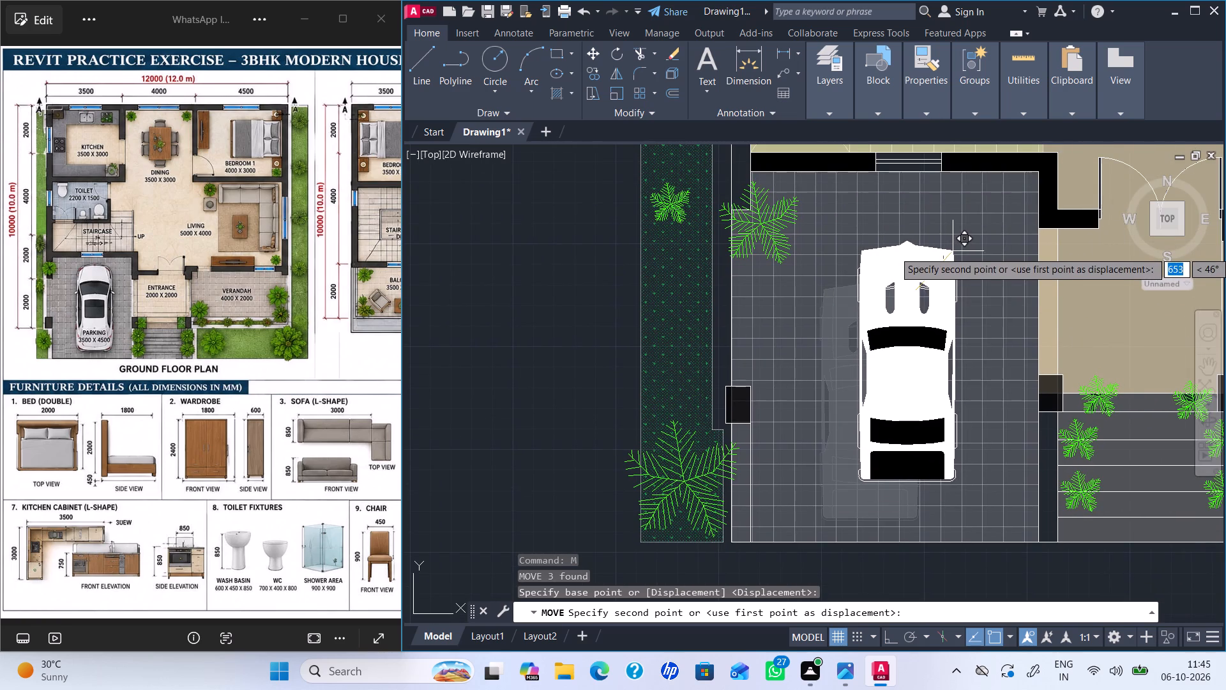
left_click(943, 264)
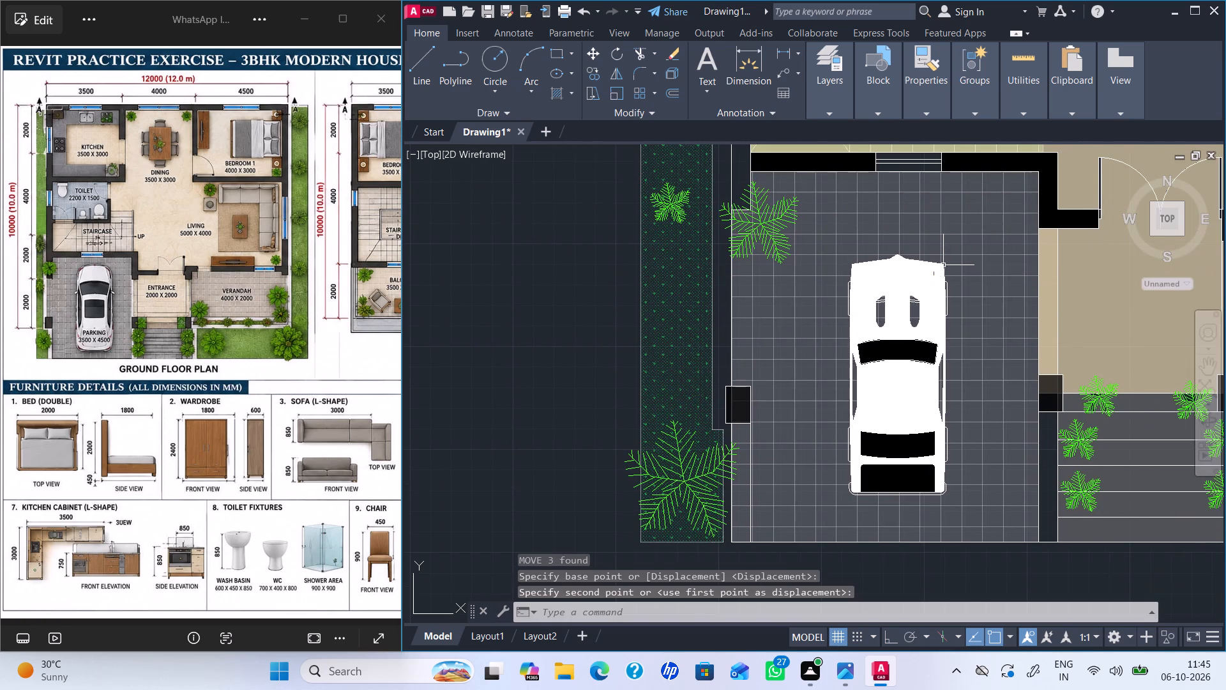
scroll(998, 298, "down", 2)
key("Escape")
Add a horizontal single-line text label DINING just below the dining table.
scroll(990, 456, "down", 2)
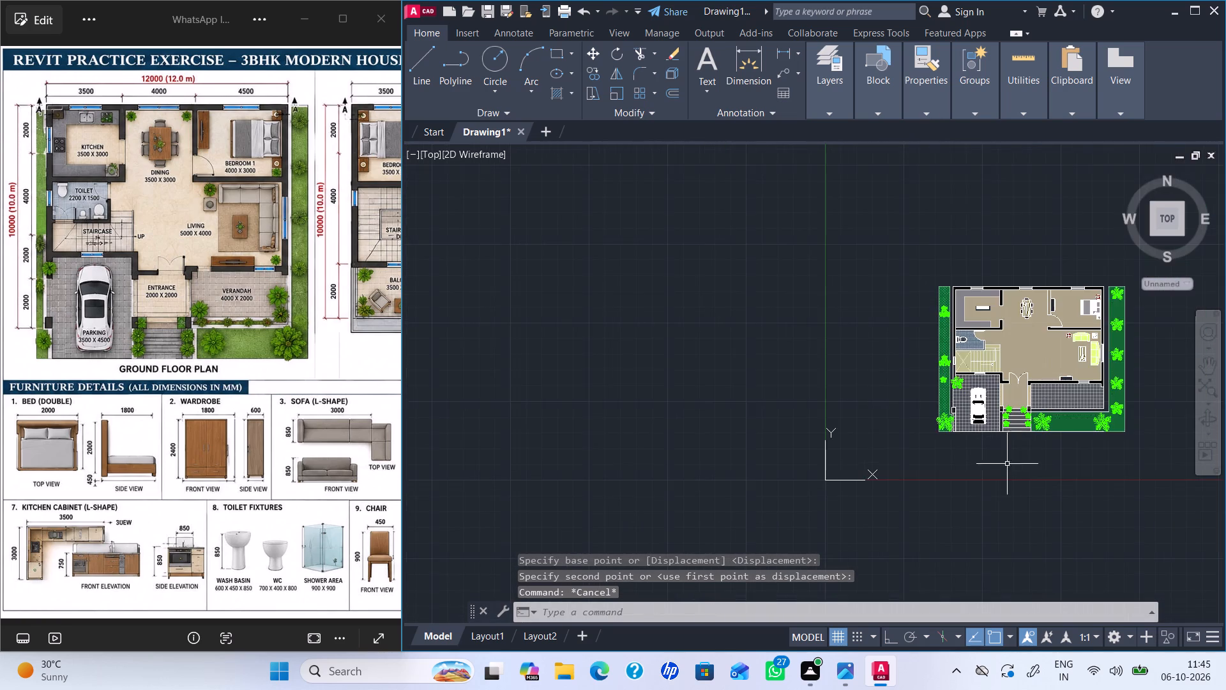
scroll(1027, 471, "up", 1)
middle_click_drag(915, 511, 735, 540)
middle_click_drag(895, 489, 874, 540)
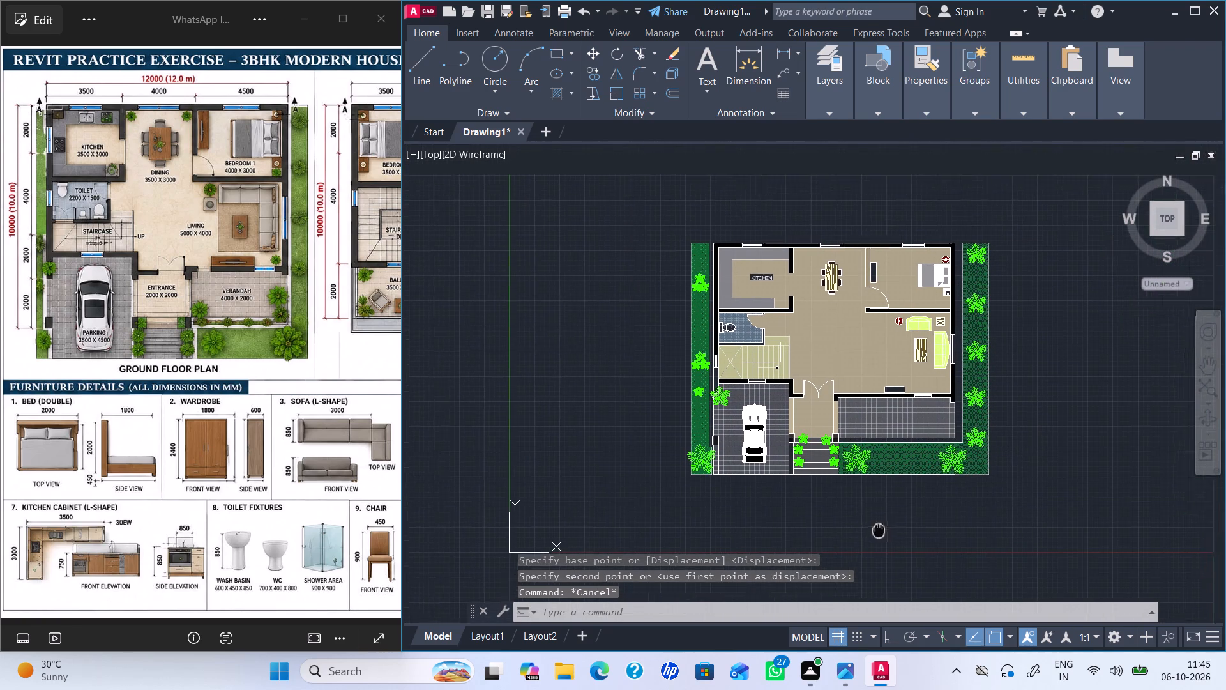
middle_click_drag(874, 540, 872, 548)
scroll(836, 318, "up", 2)
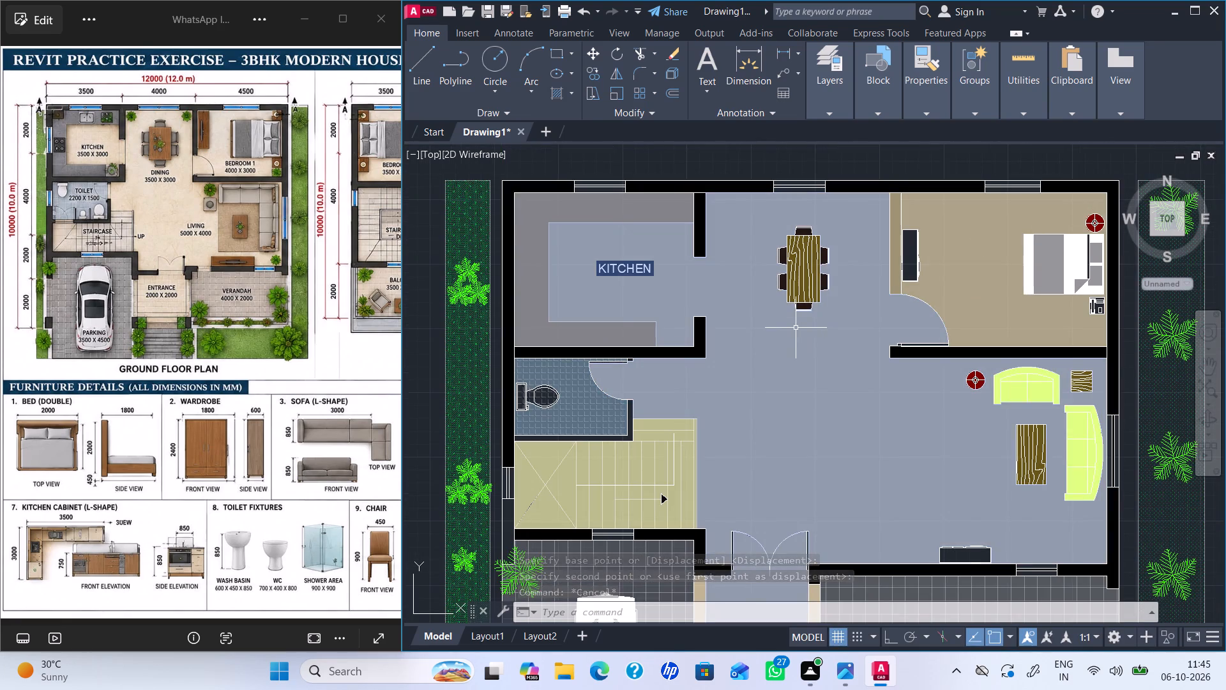
scroll(796, 328, "up", 1)
middle_click_drag(801, 325, 796, 386)
scroll(798, 386, "up", 1)
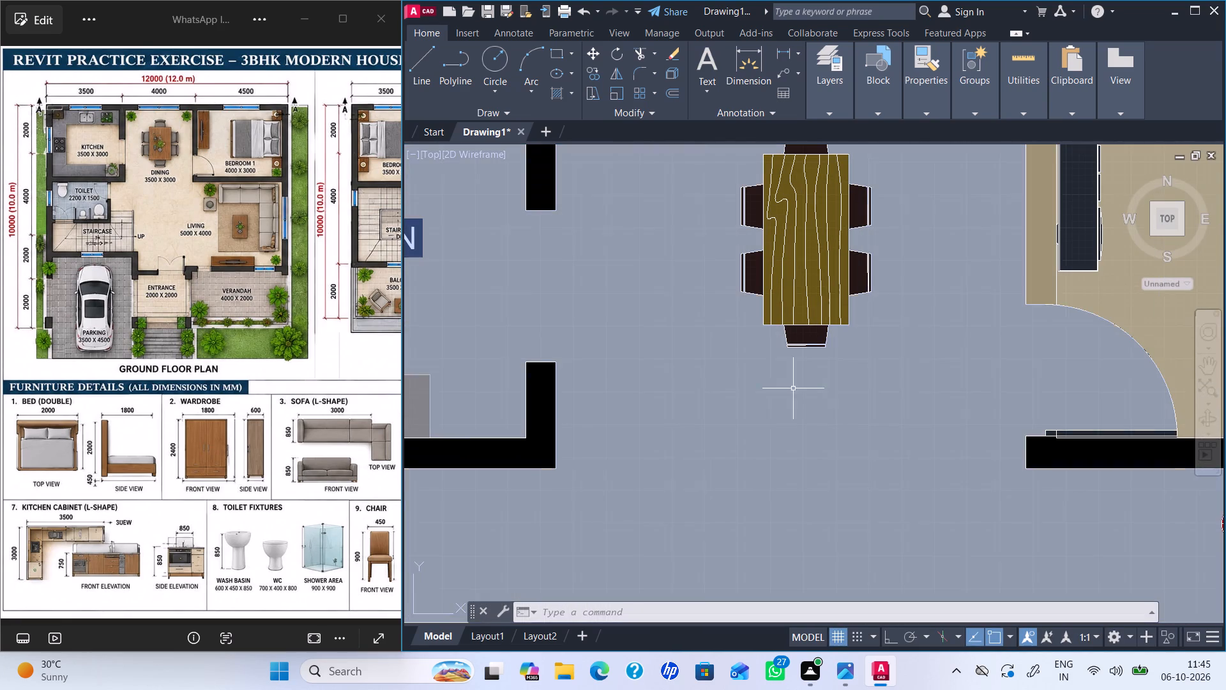
key("d")
key("t")
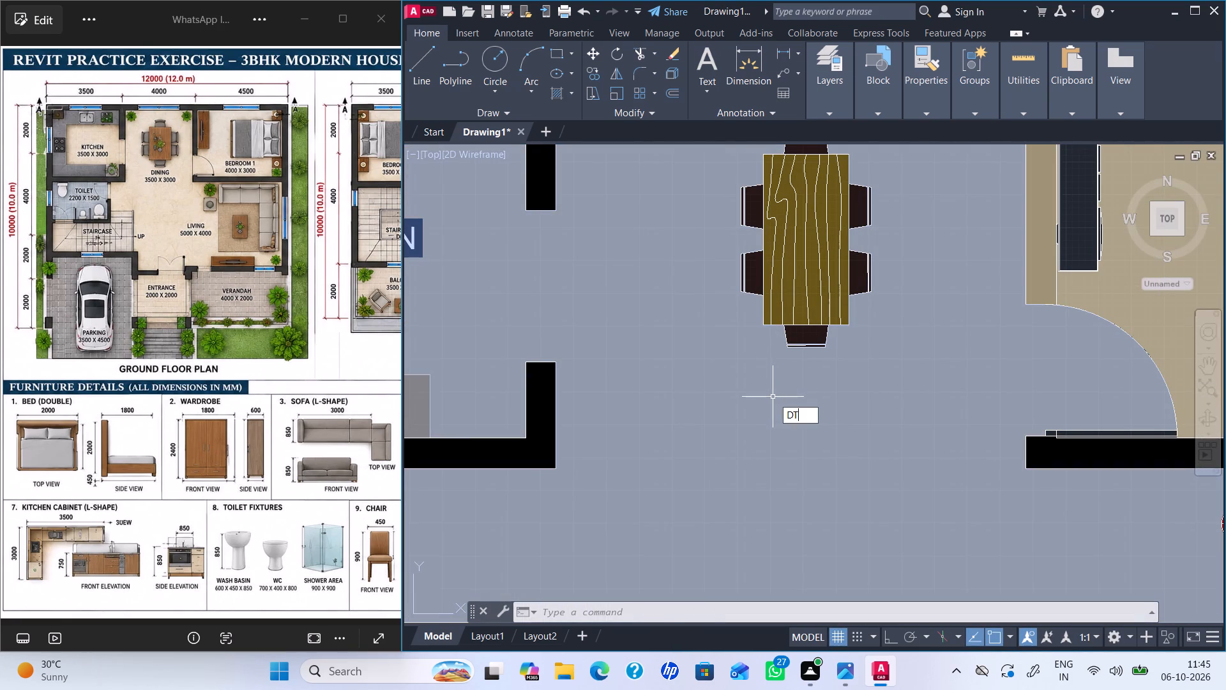
key("Return")
left_click(764, 393)
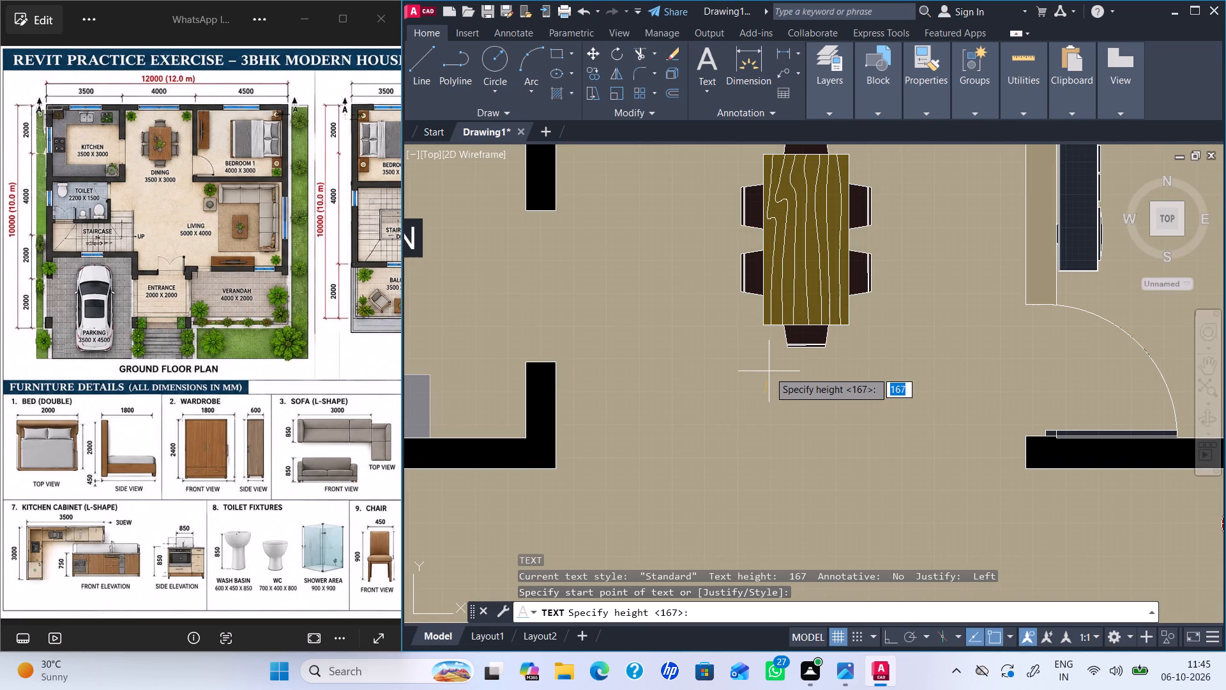
left_click(764, 369)
key("Return")
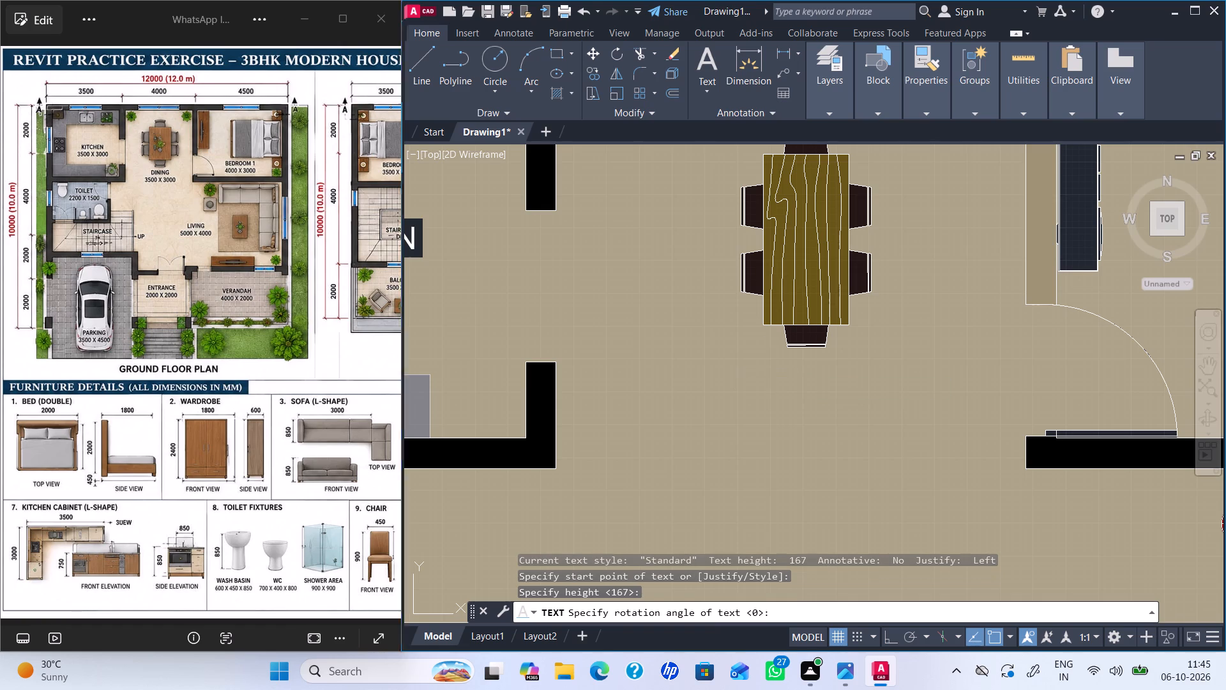
type("DIN")
key("i")
type("NG")
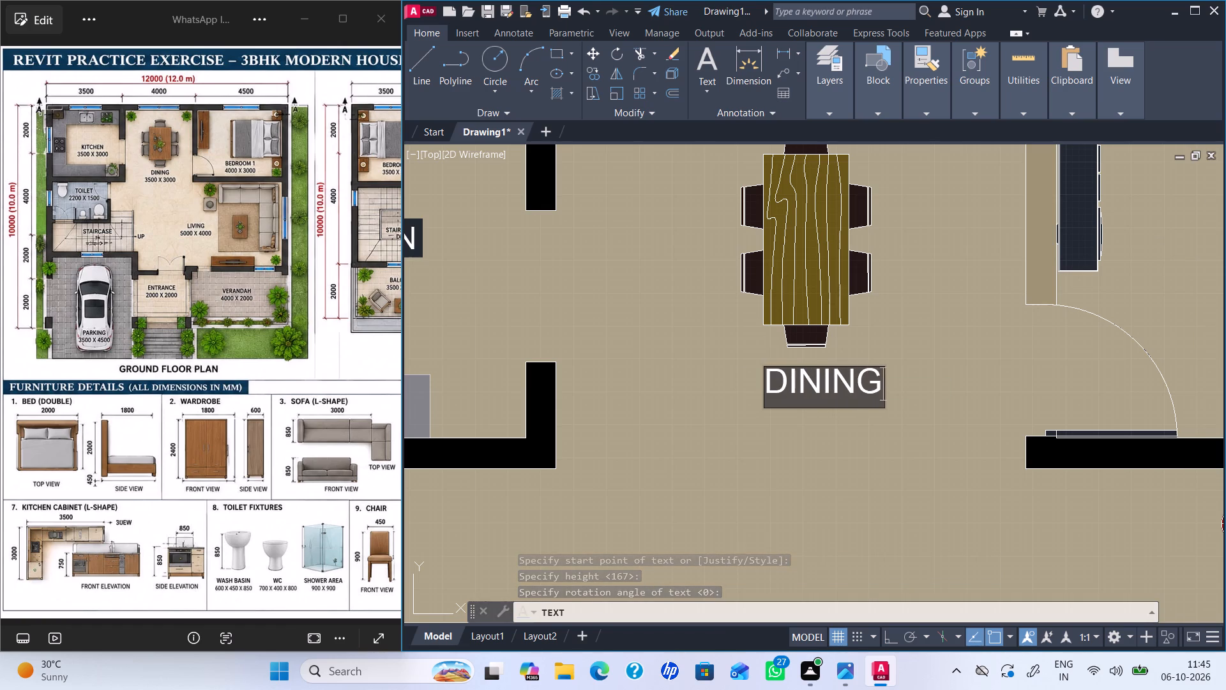
key("Return")
key("Return")
Mask the DINING label with a Wipeout text mask, and clear the selection.
scroll(871, 420, "down", 2)
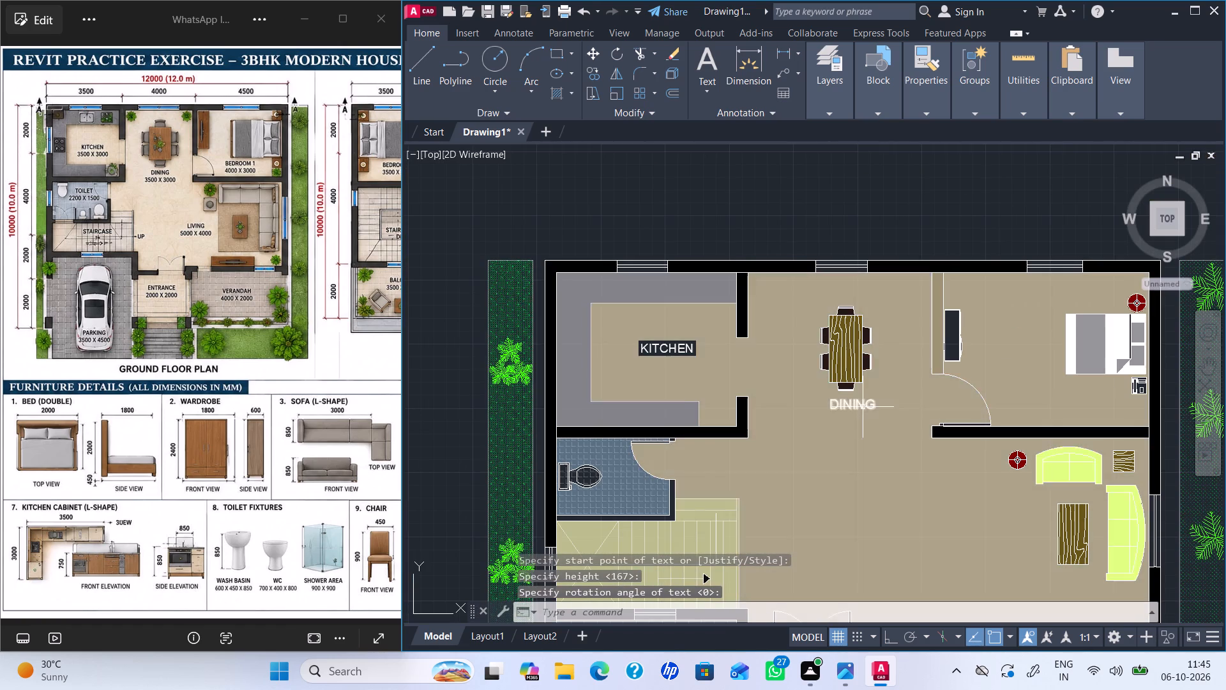
scroll(852, 414, "up", 2)
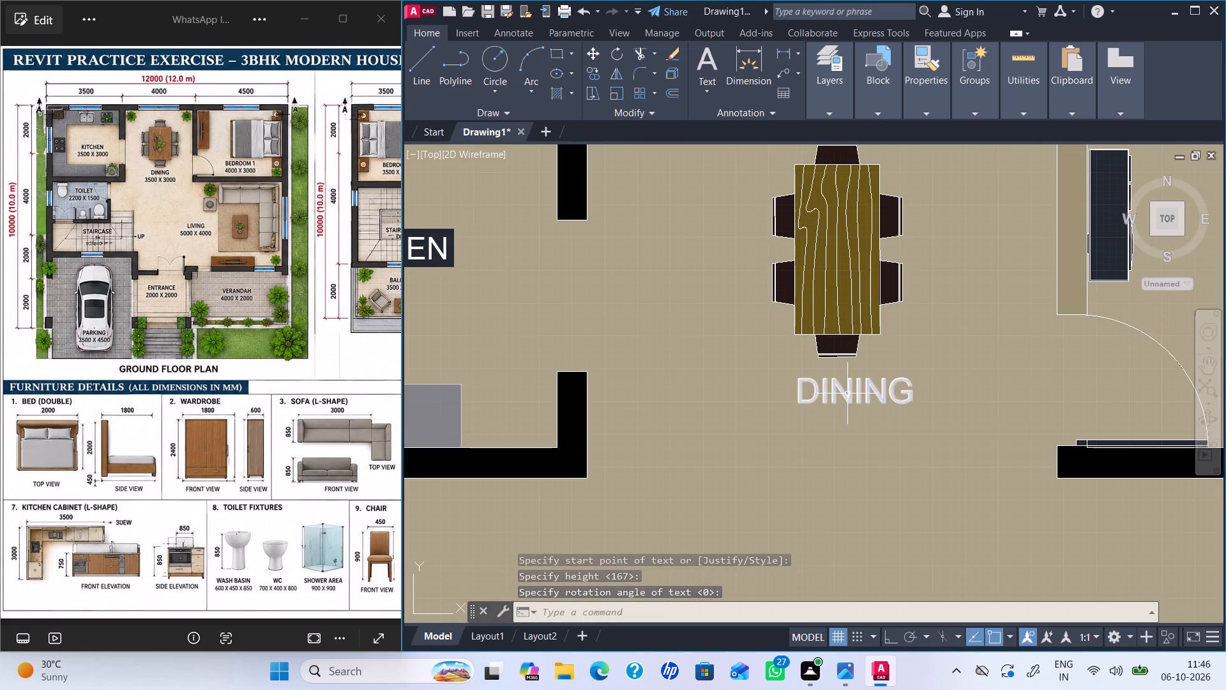
left_click(847, 394)
type("TE")
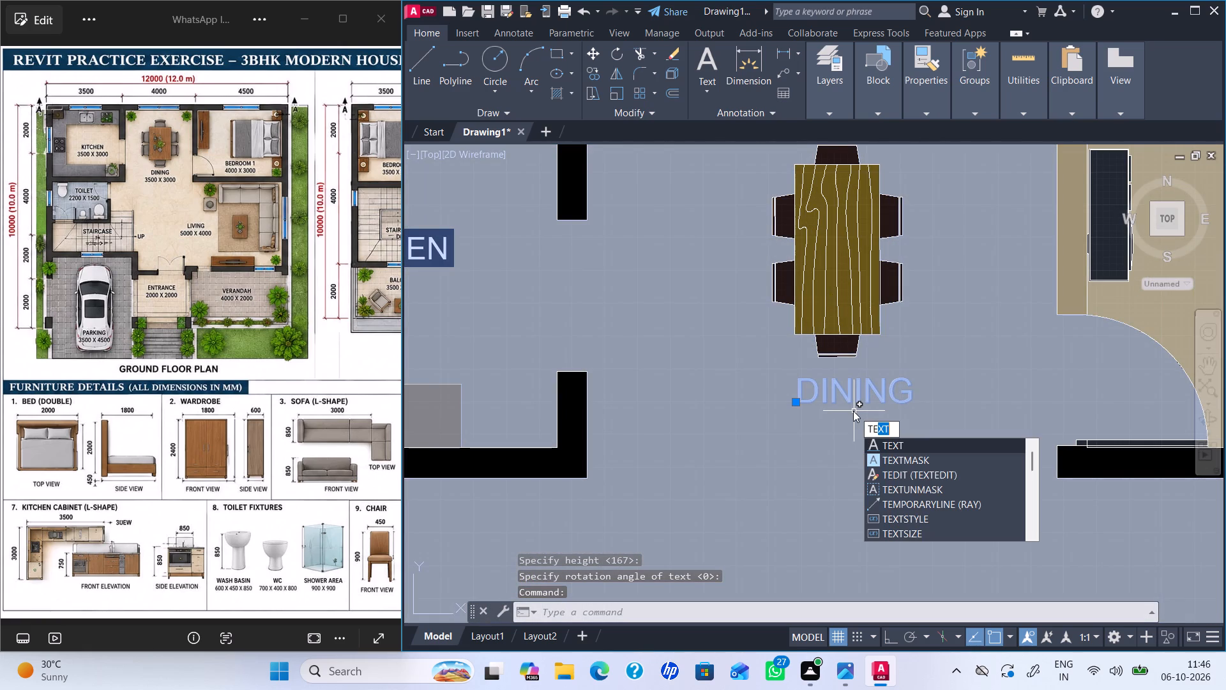
left_click(932, 461)
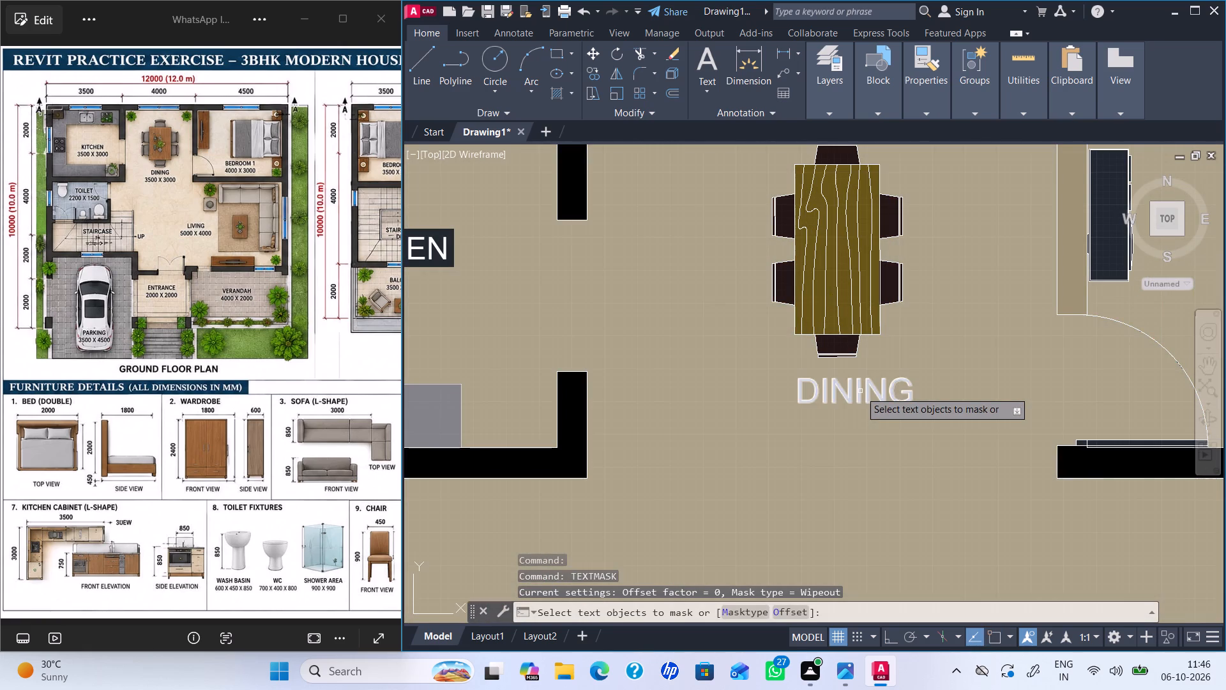
left_click(860, 390)
key("Return")
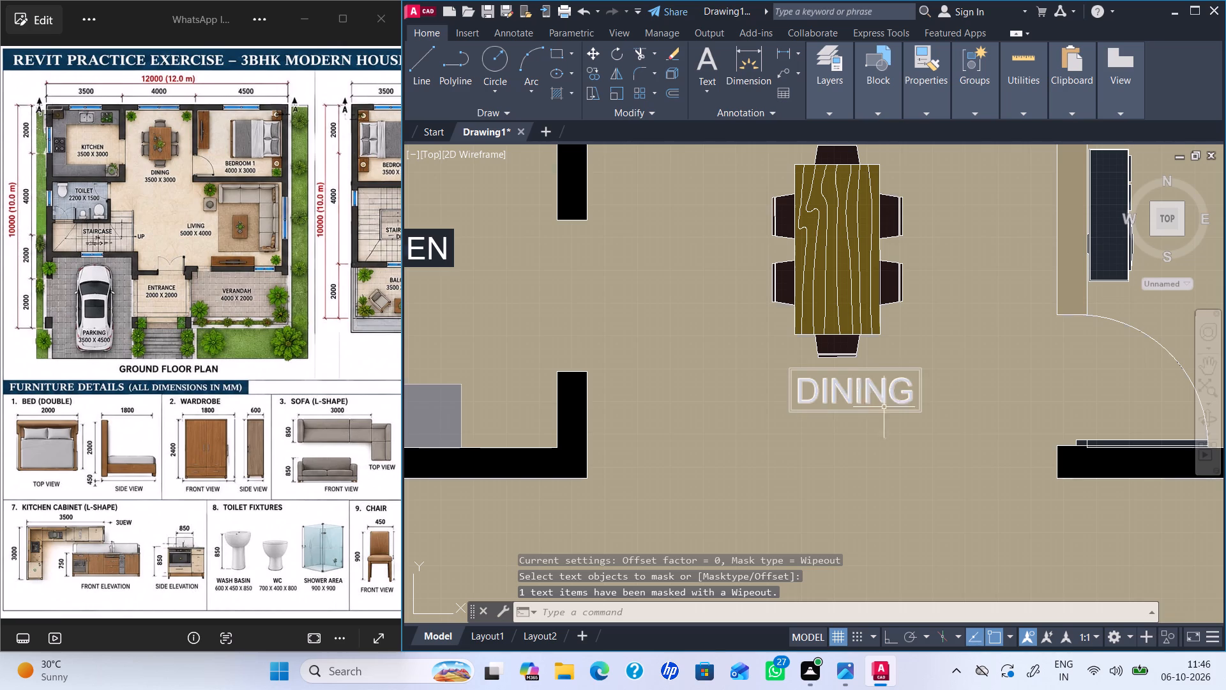
scroll(976, 475, "down", 2)
key("Escape")
key("Escape")
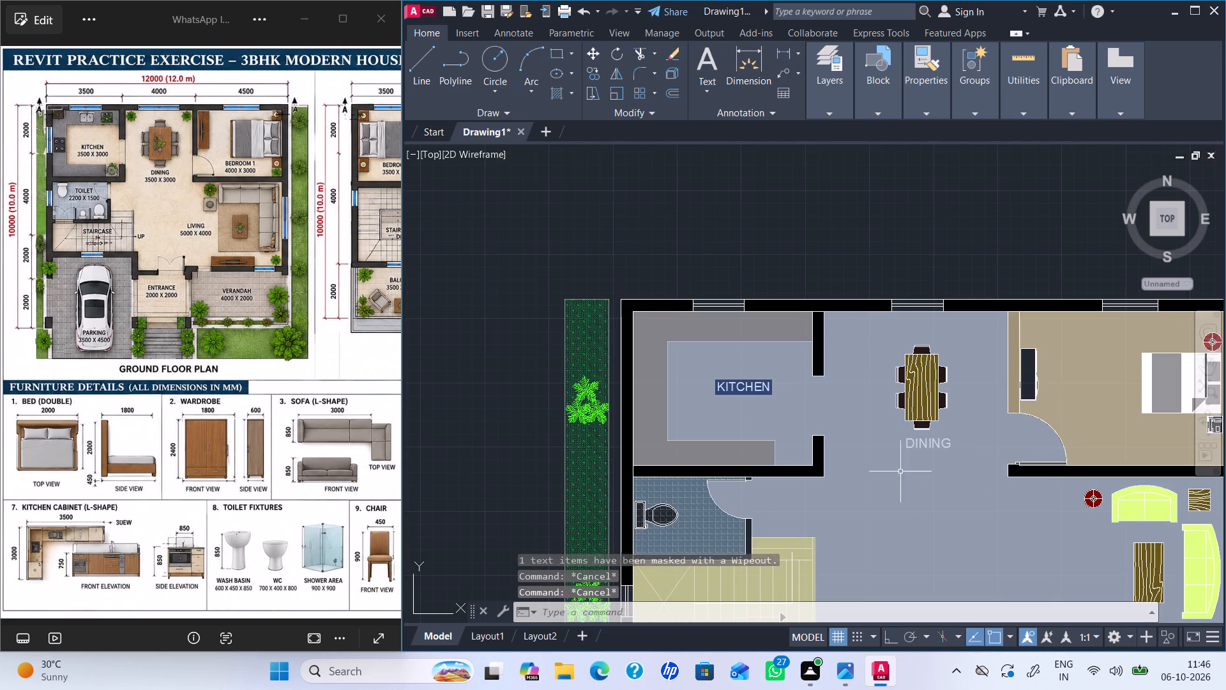
key("Escape")
left_click(933, 240)
key("Escape")
key("Escape")
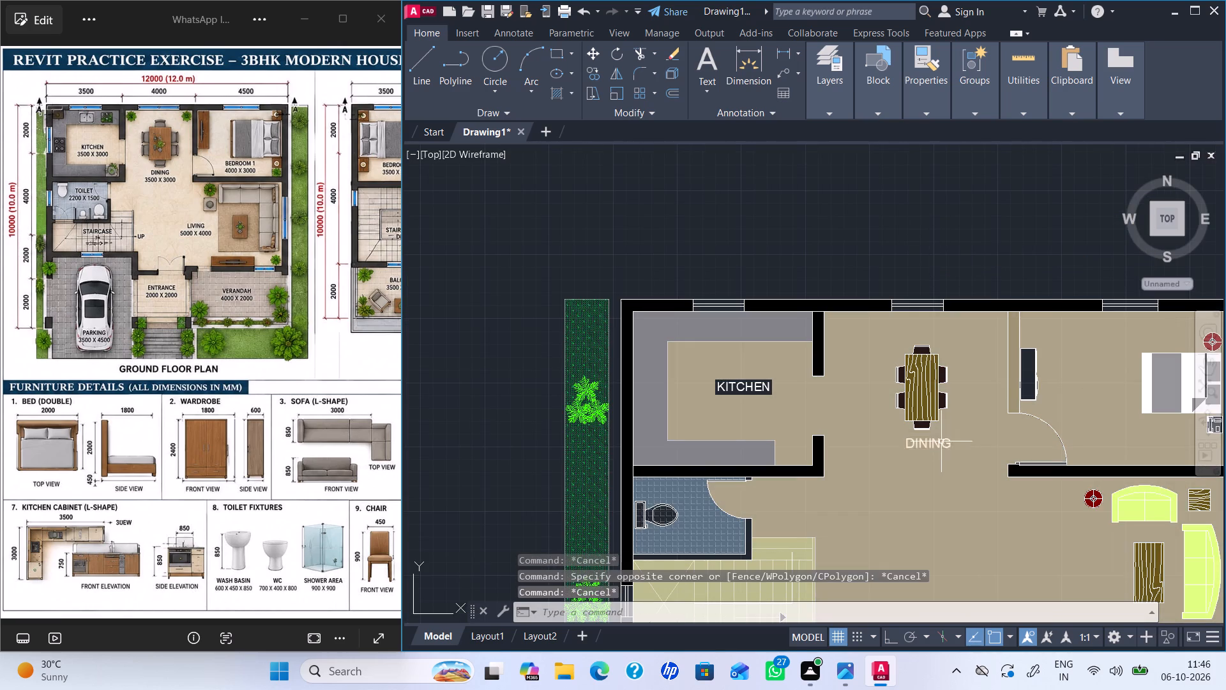
Examine the DINING label below the dining table and its text mask up close.
left_click(940, 443)
scroll(949, 450, "up", 2)
middle_click_drag(955, 457, 939, 358)
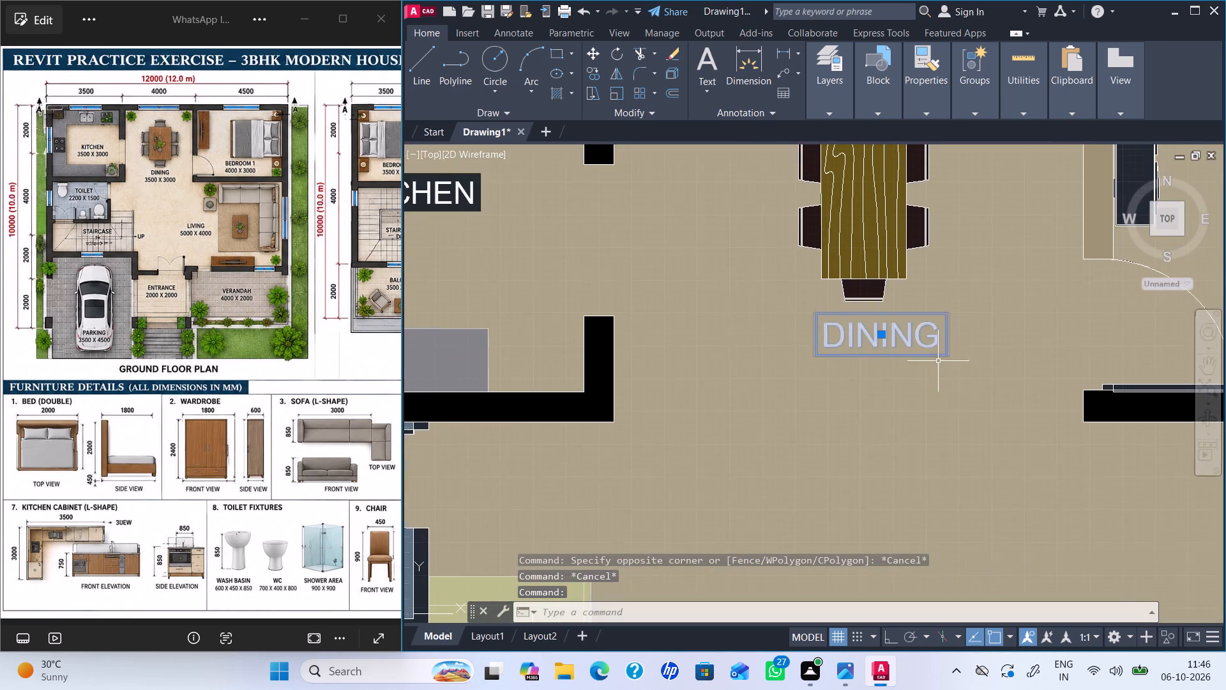
key("Escape")
key("Escape")
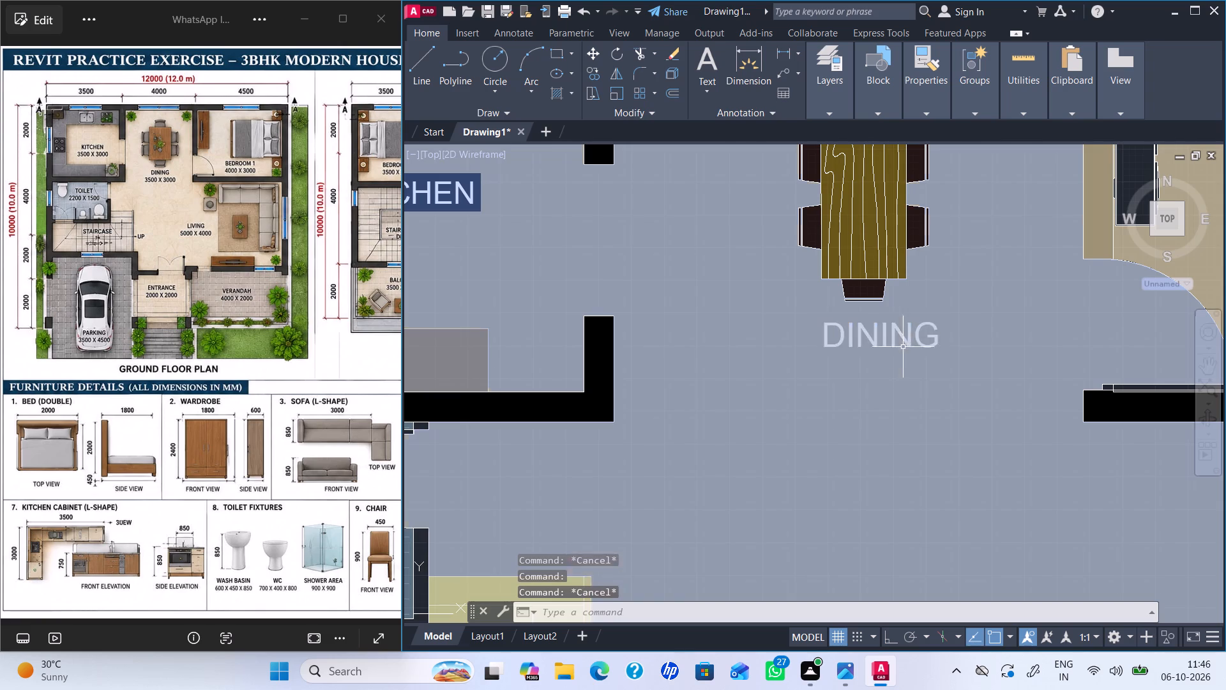
left_click(898, 333)
key("Escape")
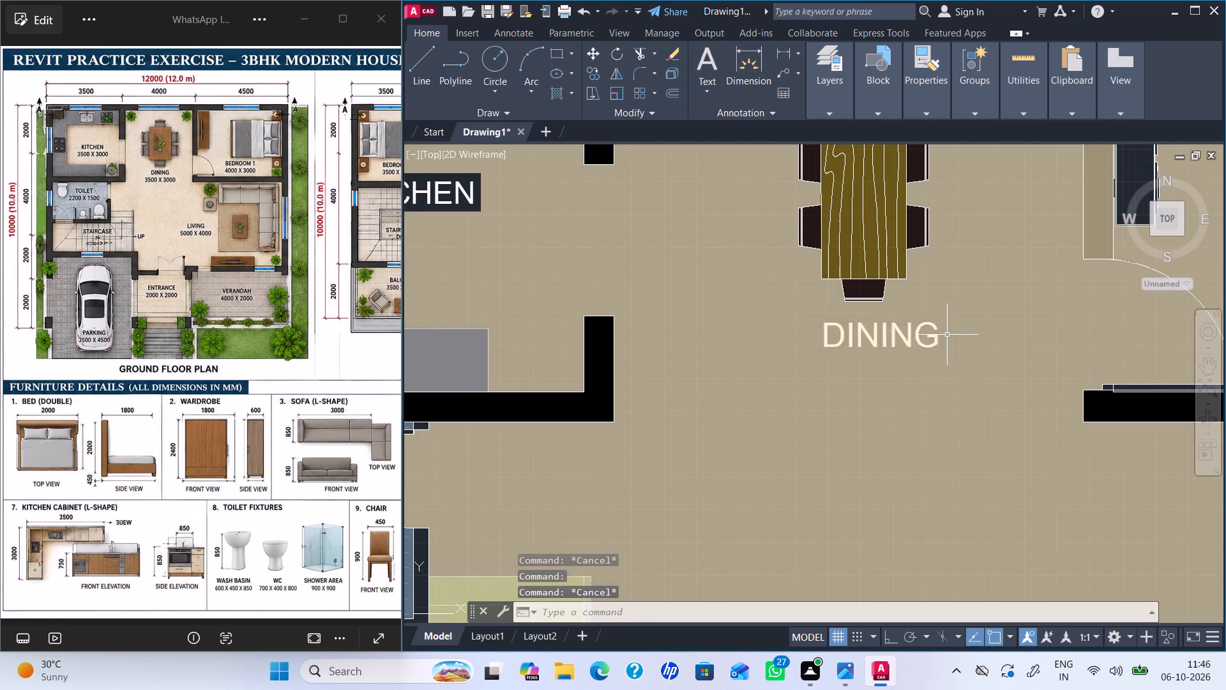
key("Escape")
scroll(944, 356, "down", 5)
scroll(1103, 445, "up", 2)
key("Escape")
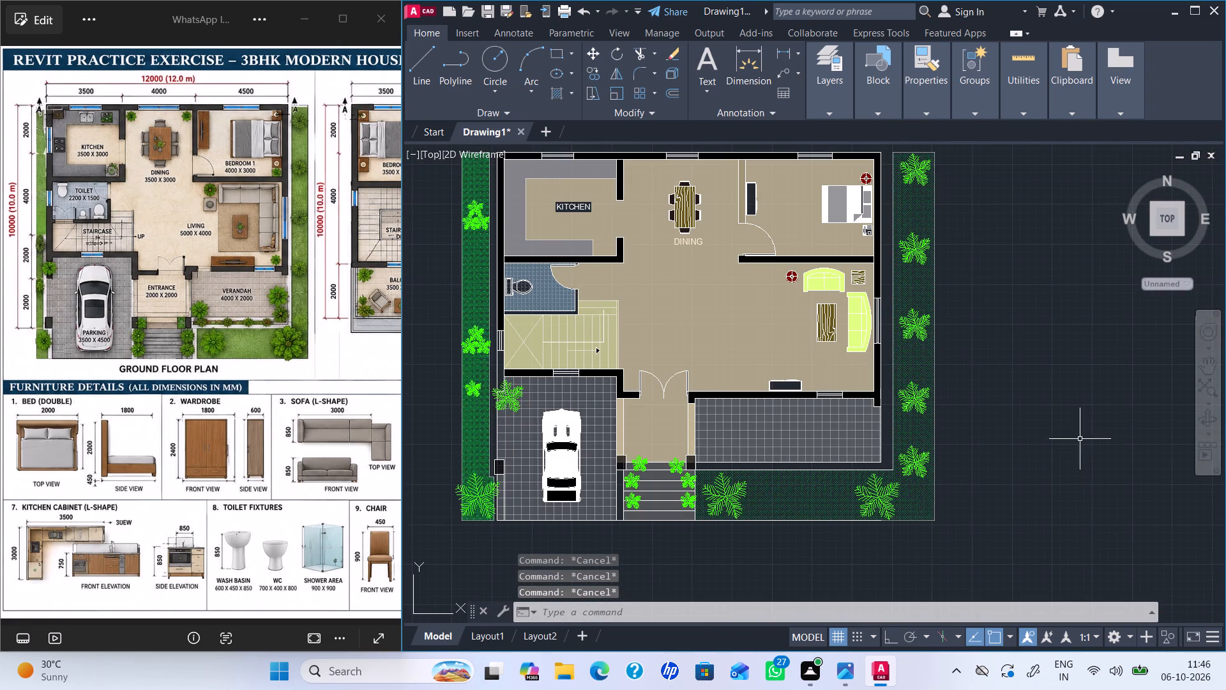
key("Escape")
left_click(1040, 407)
left_click(1006, 335)
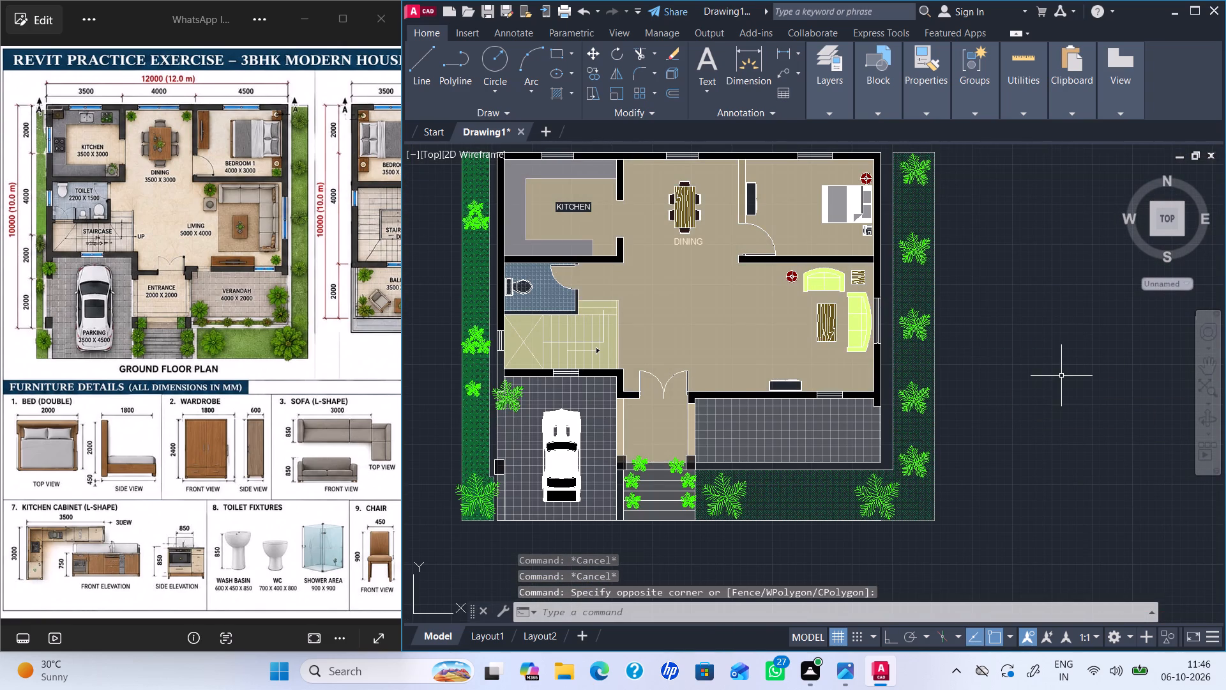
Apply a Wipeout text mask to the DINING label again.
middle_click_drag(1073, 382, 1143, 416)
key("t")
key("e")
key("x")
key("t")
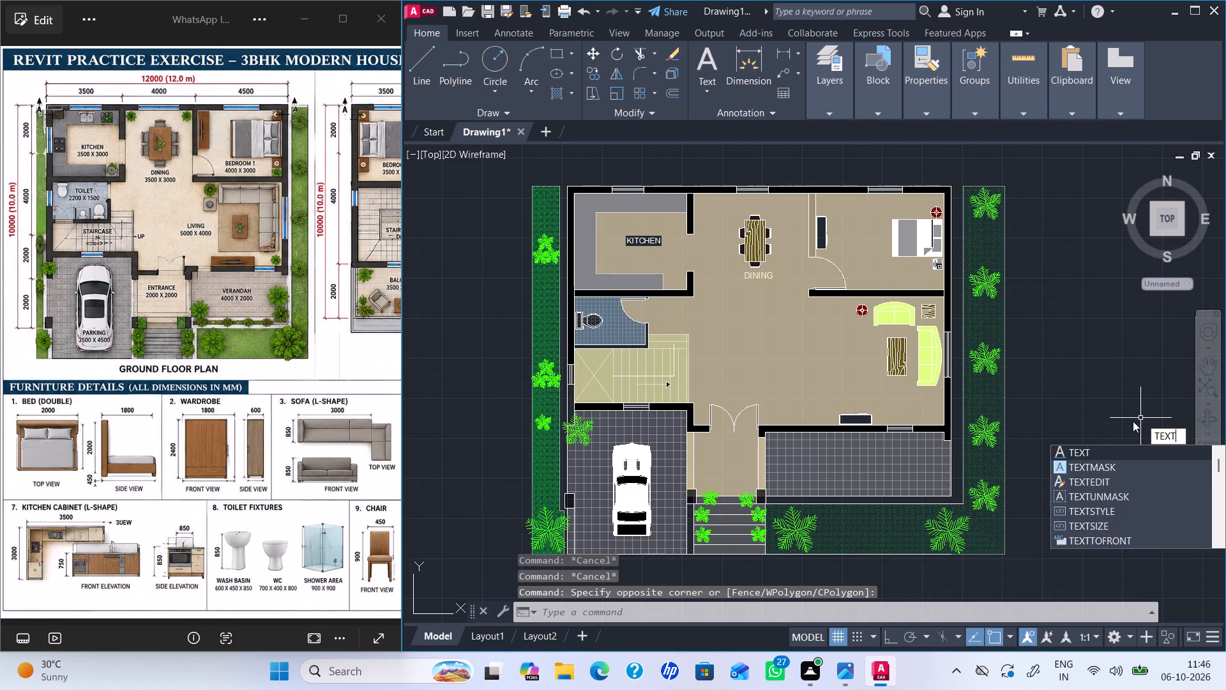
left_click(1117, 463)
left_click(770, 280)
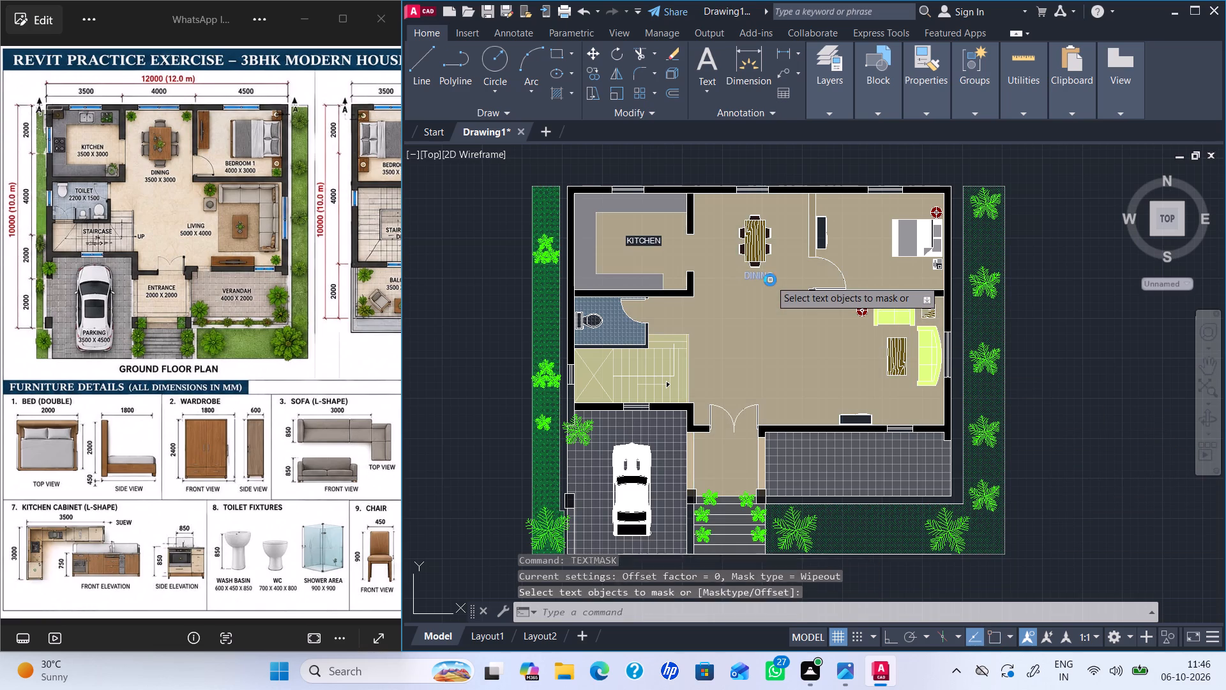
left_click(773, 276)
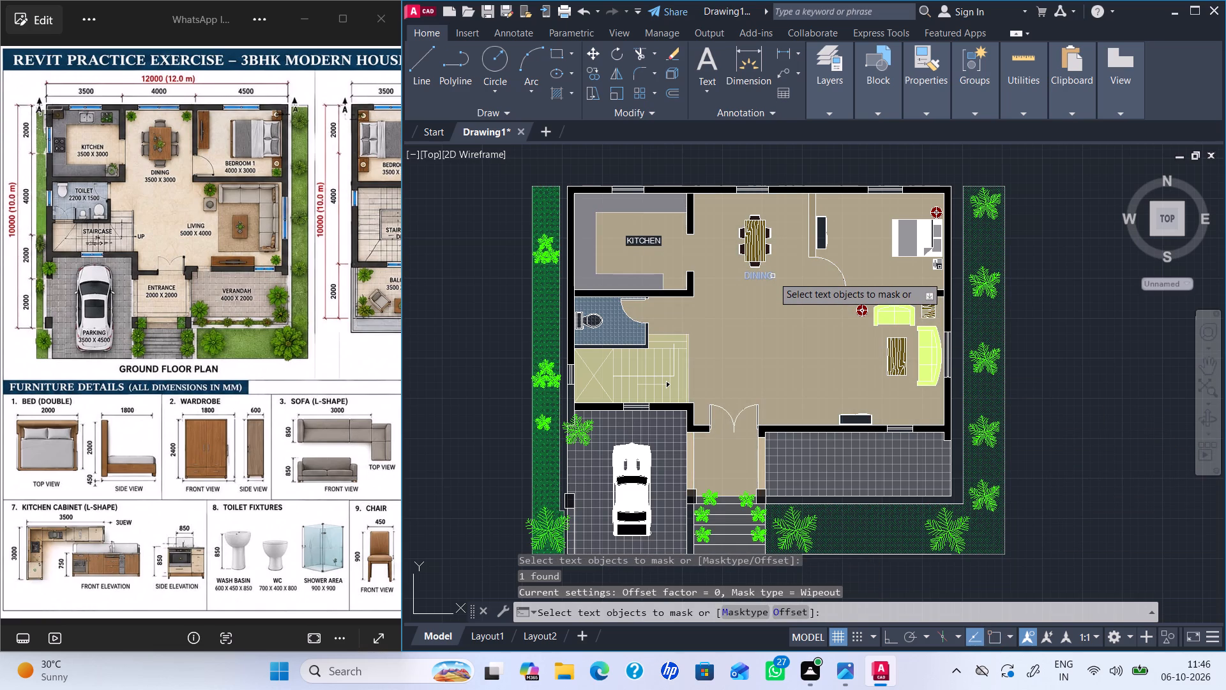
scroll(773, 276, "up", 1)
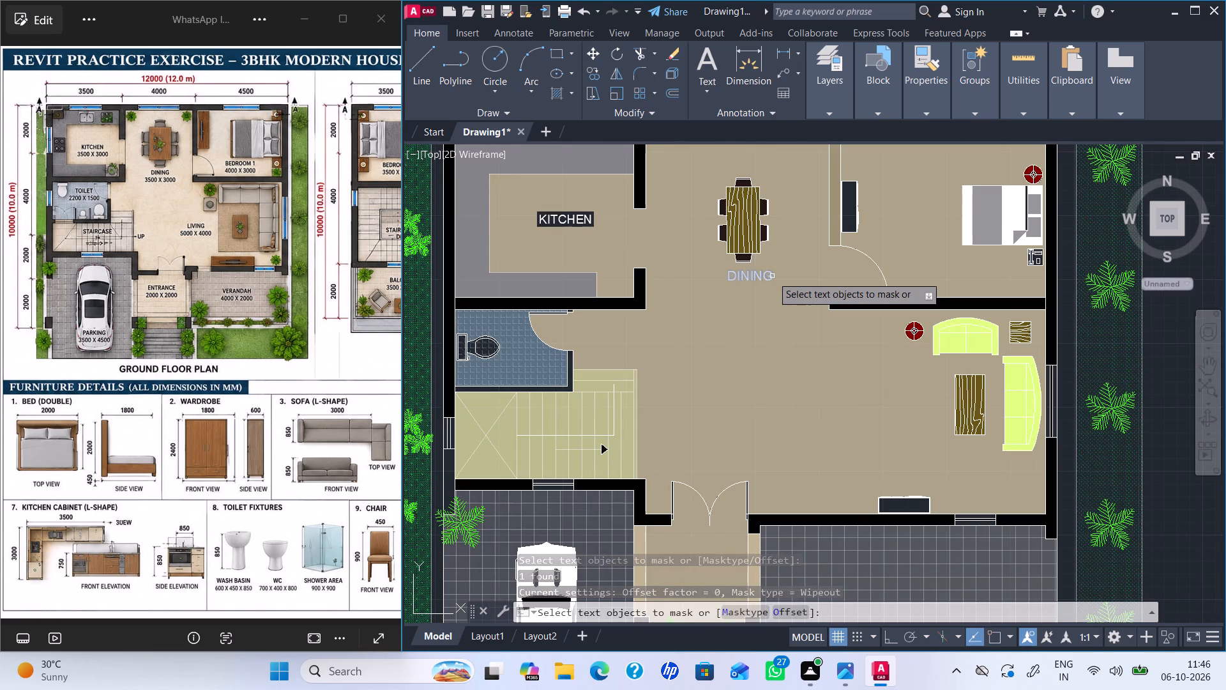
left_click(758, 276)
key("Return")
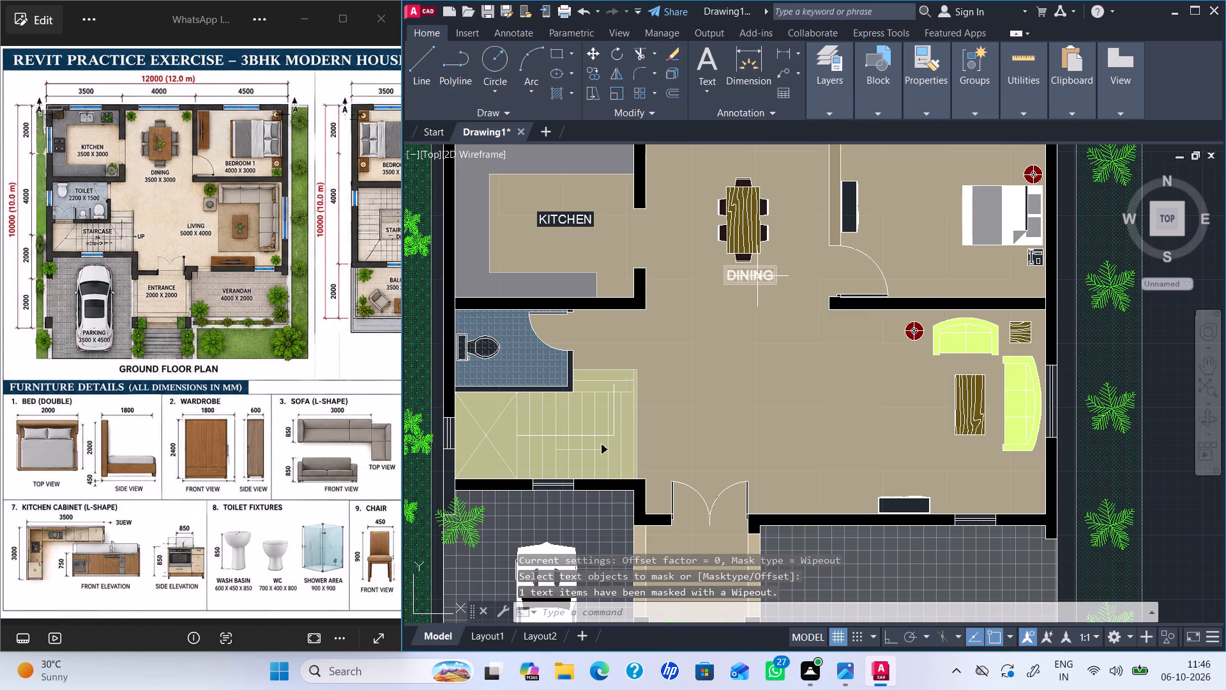
Erase the DINING label below the dining table together with its mask.
scroll(1137, 418, "down", 1)
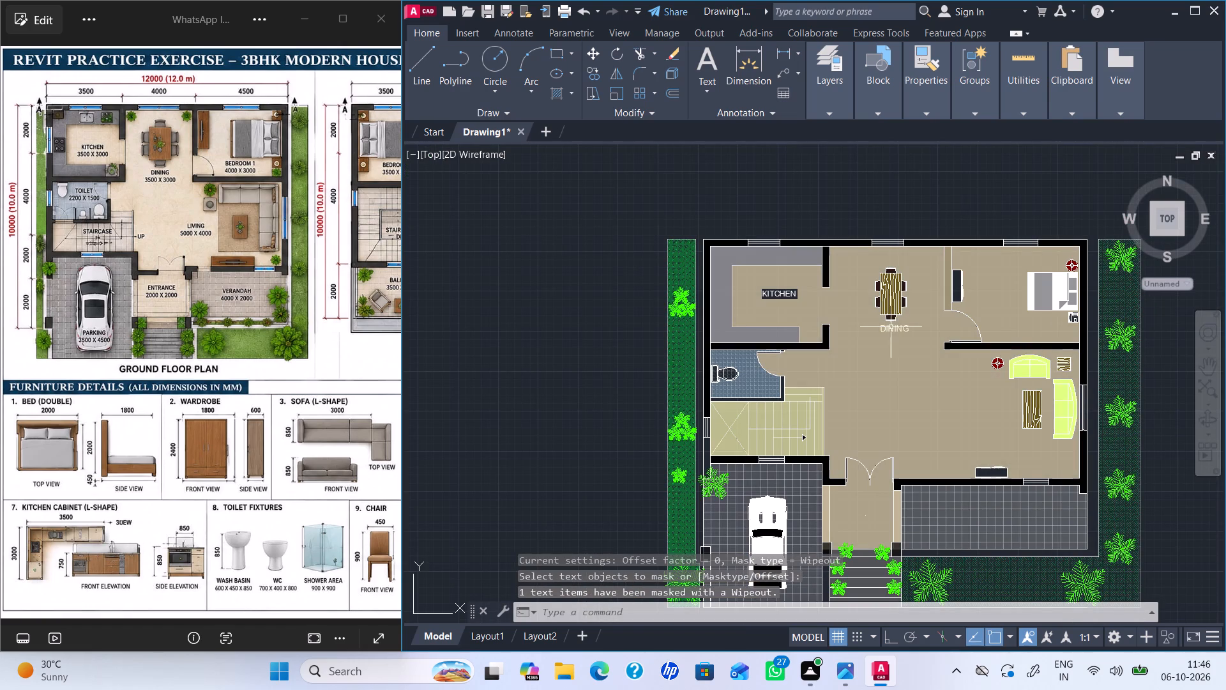
left_click(895, 328)
key("Delete")
Add a single-line text label DINING below the dining table, about 164 high at 0° rotation.
scroll(893, 330, "up", 2)
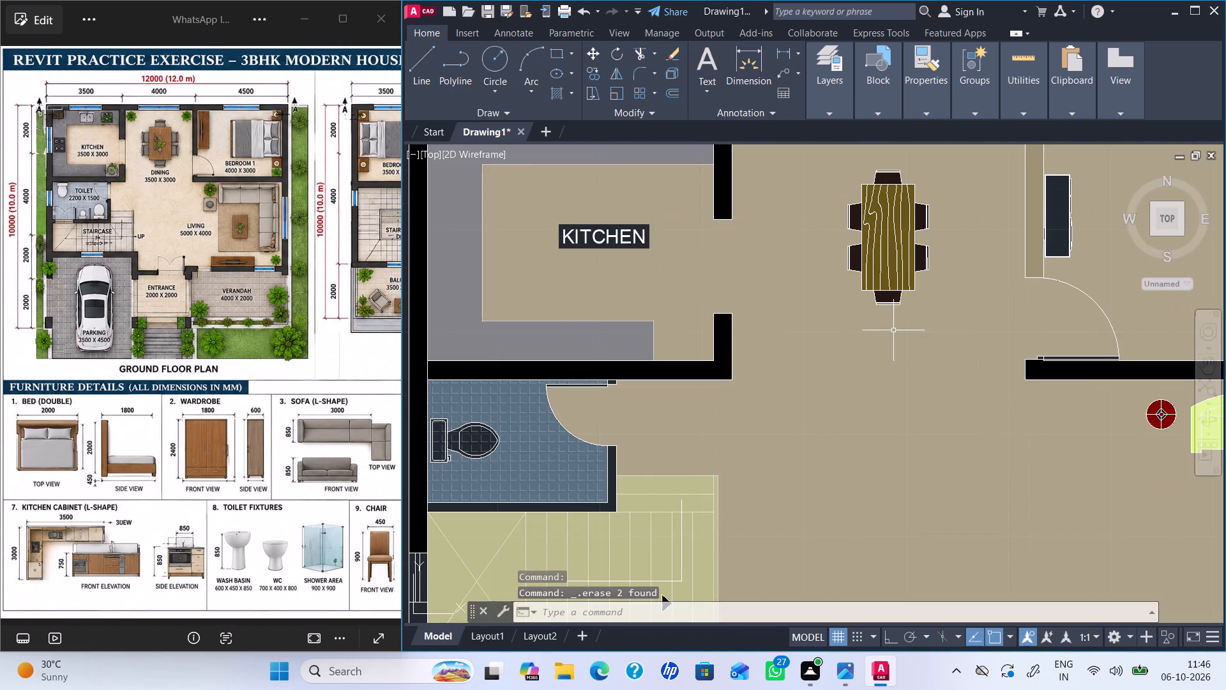
key("d")
key("t")
key("Return")
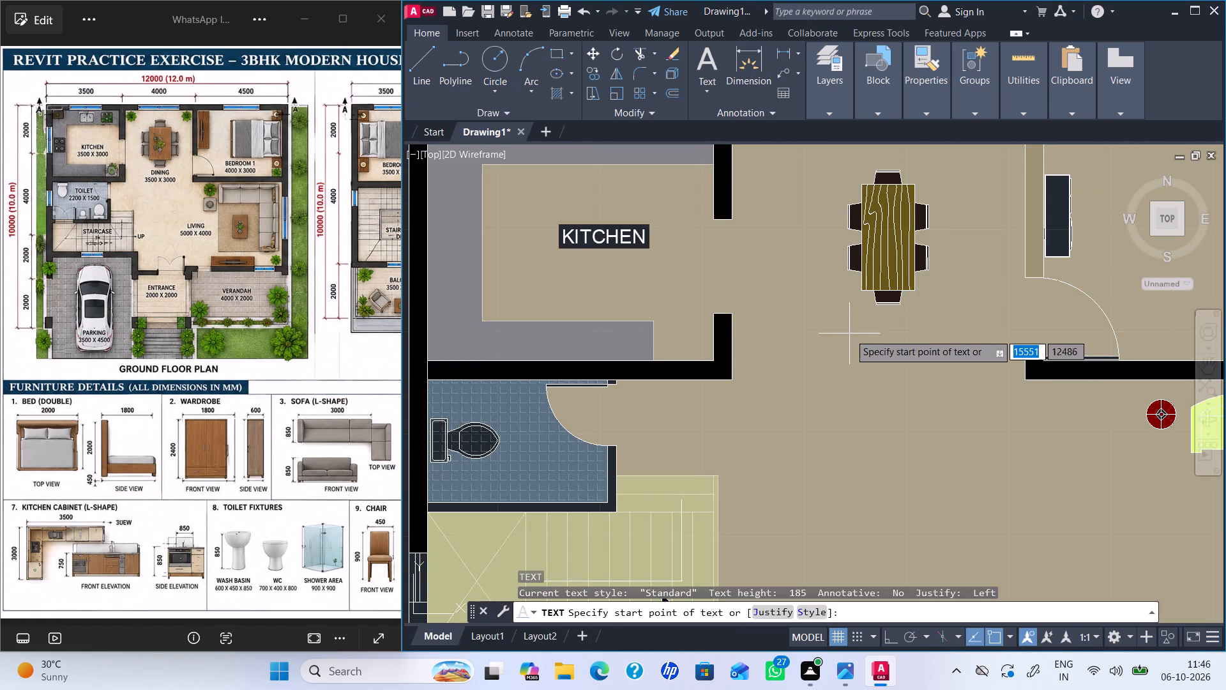
left_click(836, 339)
left_click(835, 325)
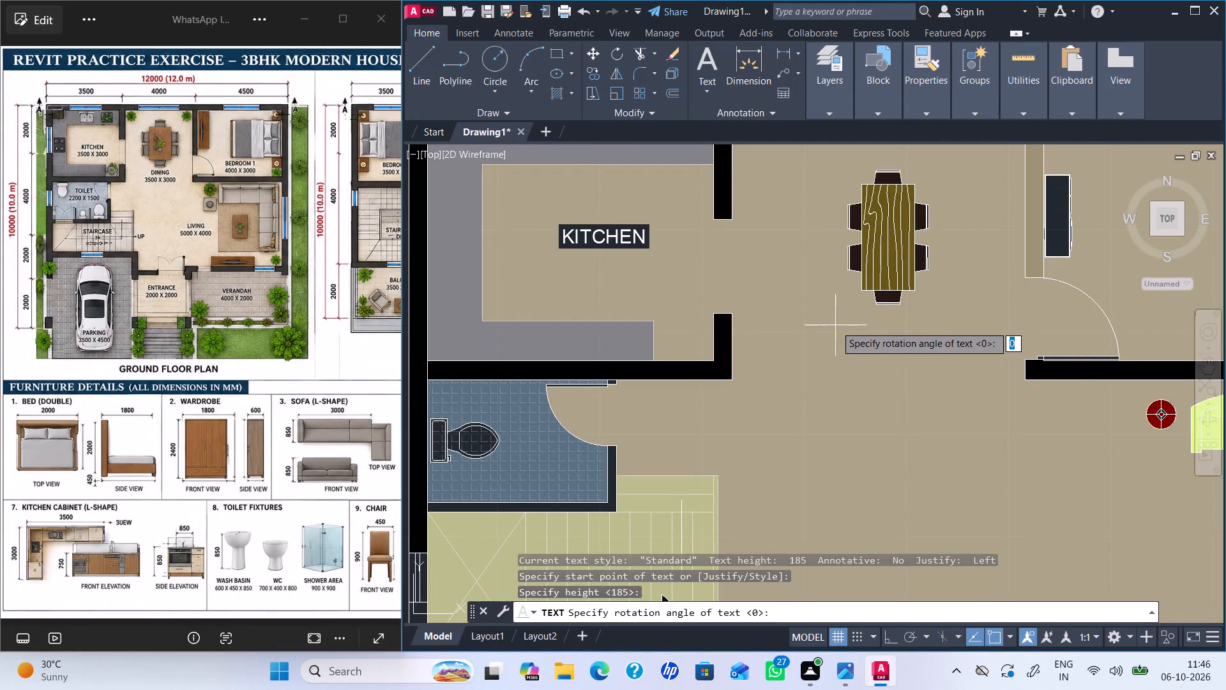
key("Return")
key("d")
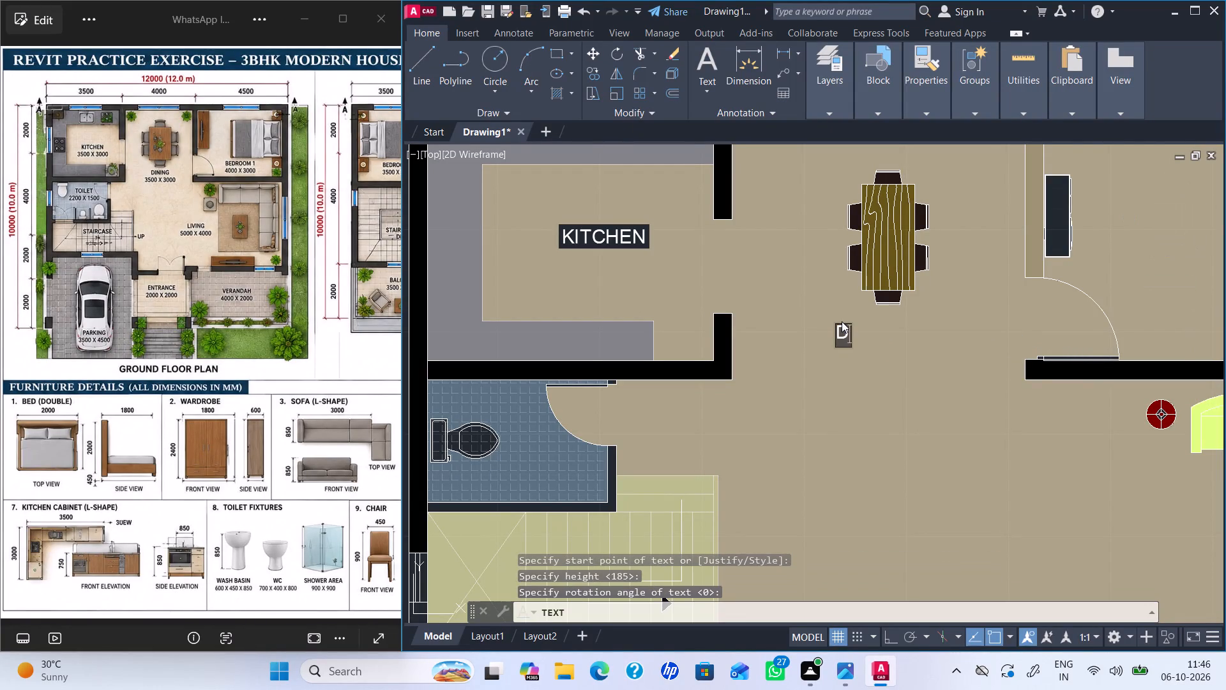
type("INING")
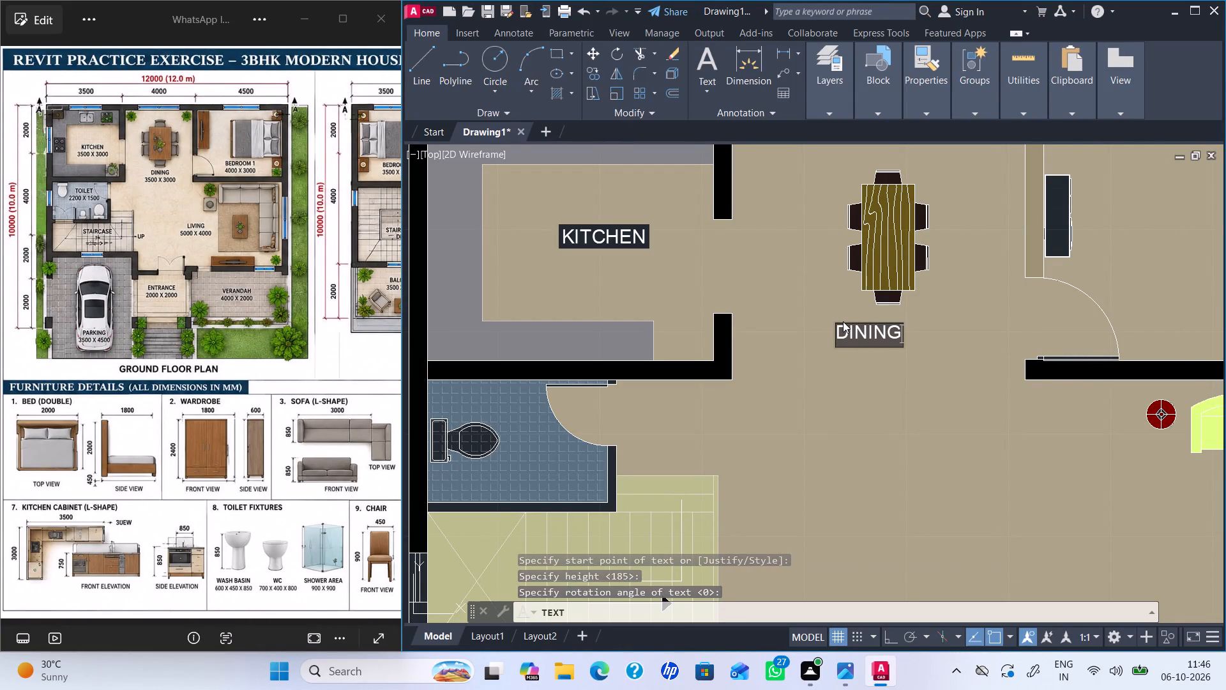
key("Return")
key("Return")
Shift the new DINING label slightly sideways so it sits centred under the dining table.
left_click(889, 336)
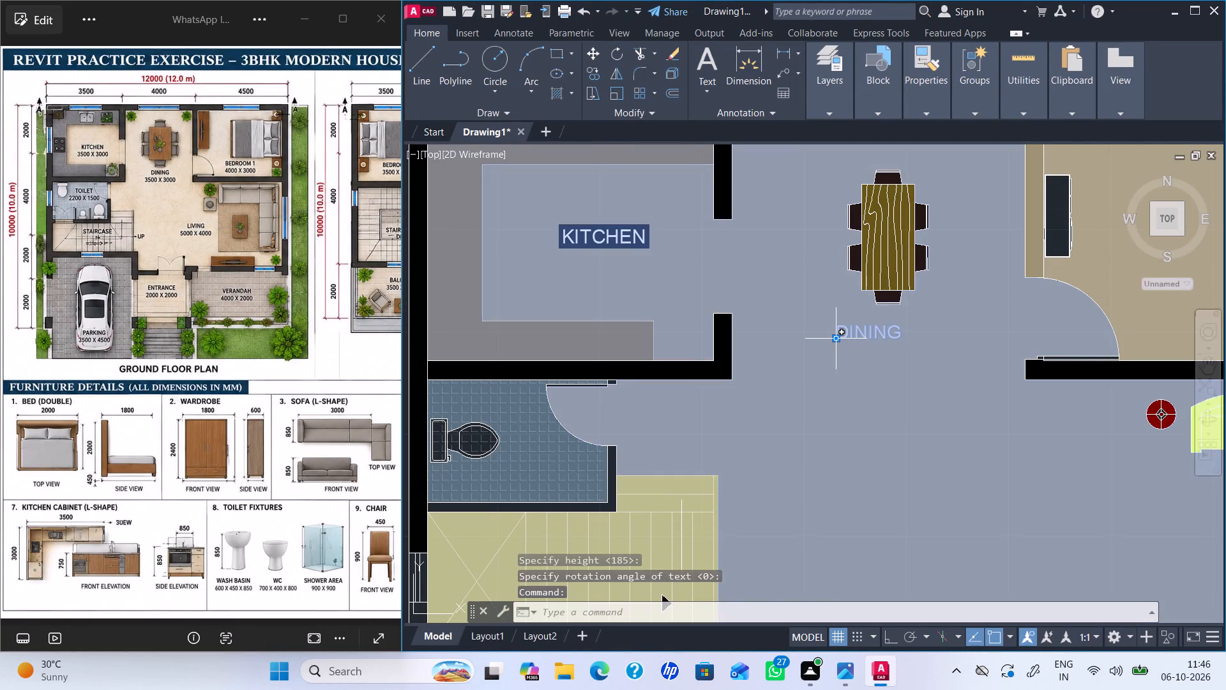
left_click(833, 341)
left_click(854, 337)
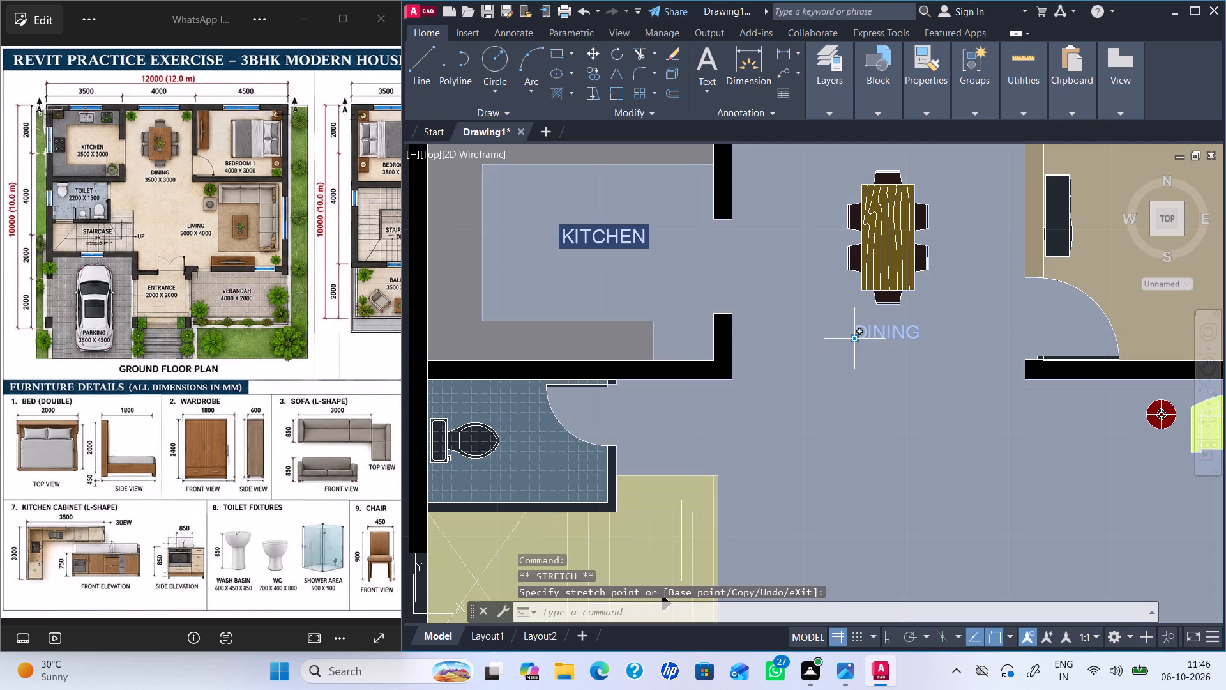
key("Escape")
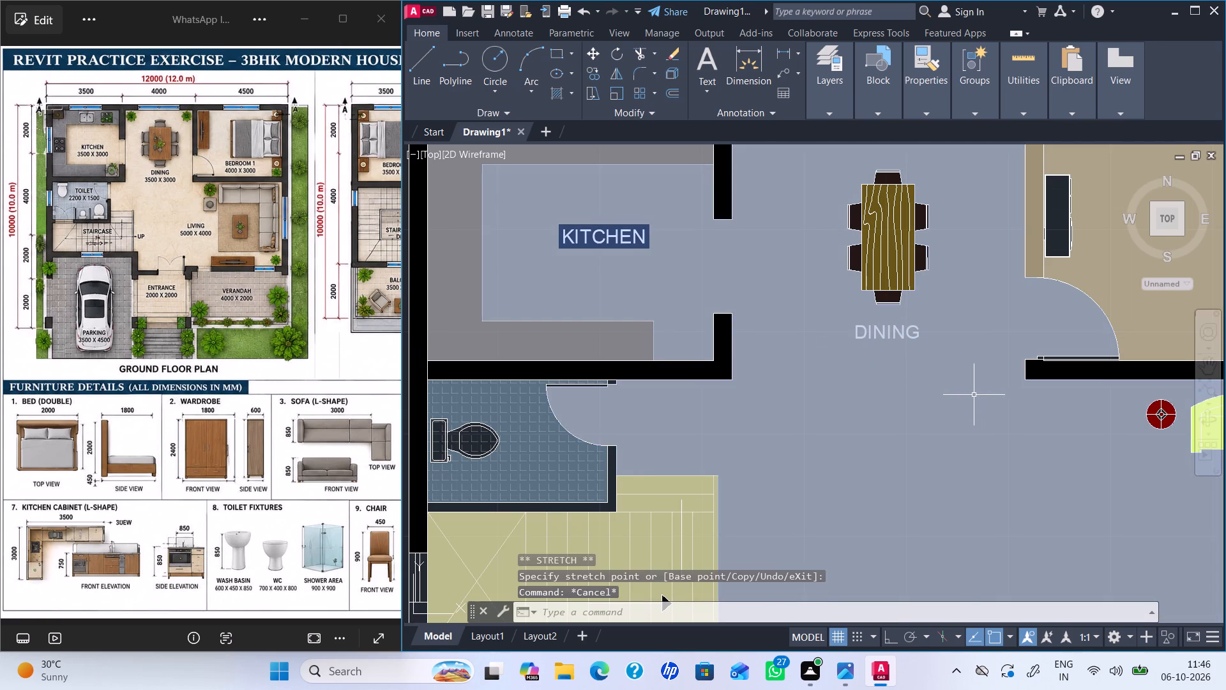
Mask the new DINING label with a Wipeout text mask.
key("m")
type("AS")
key("k")
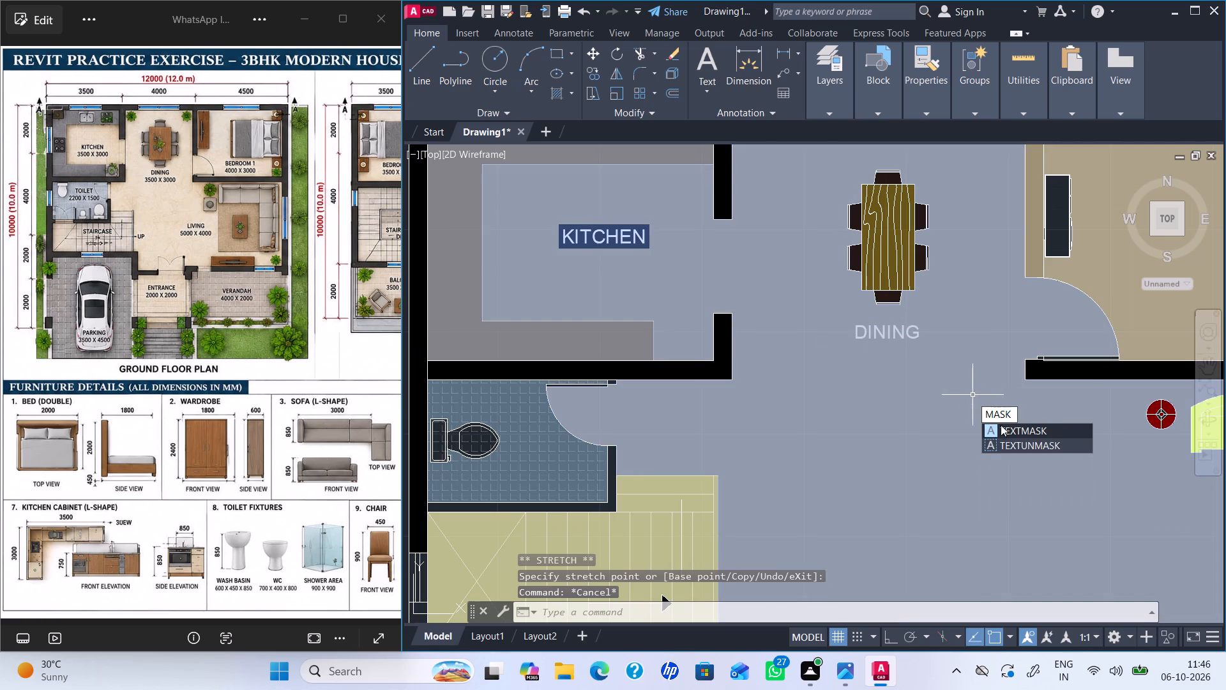
left_click(1007, 427)
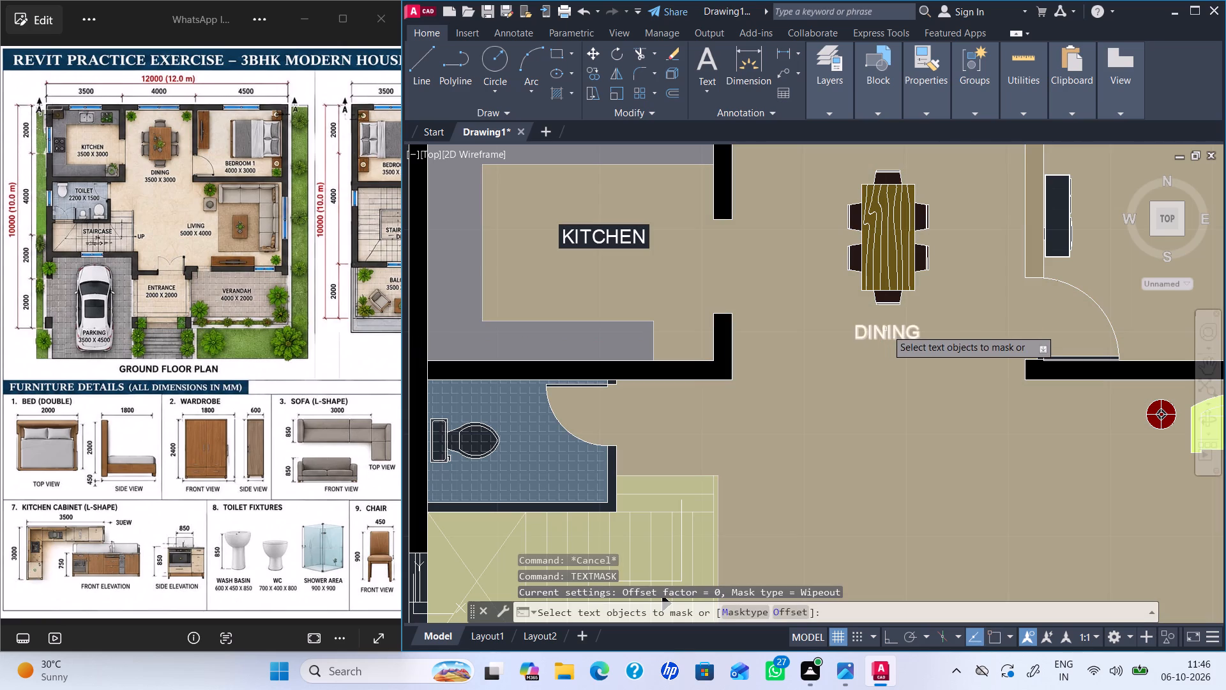
left_click(886, 330)
key("Return")
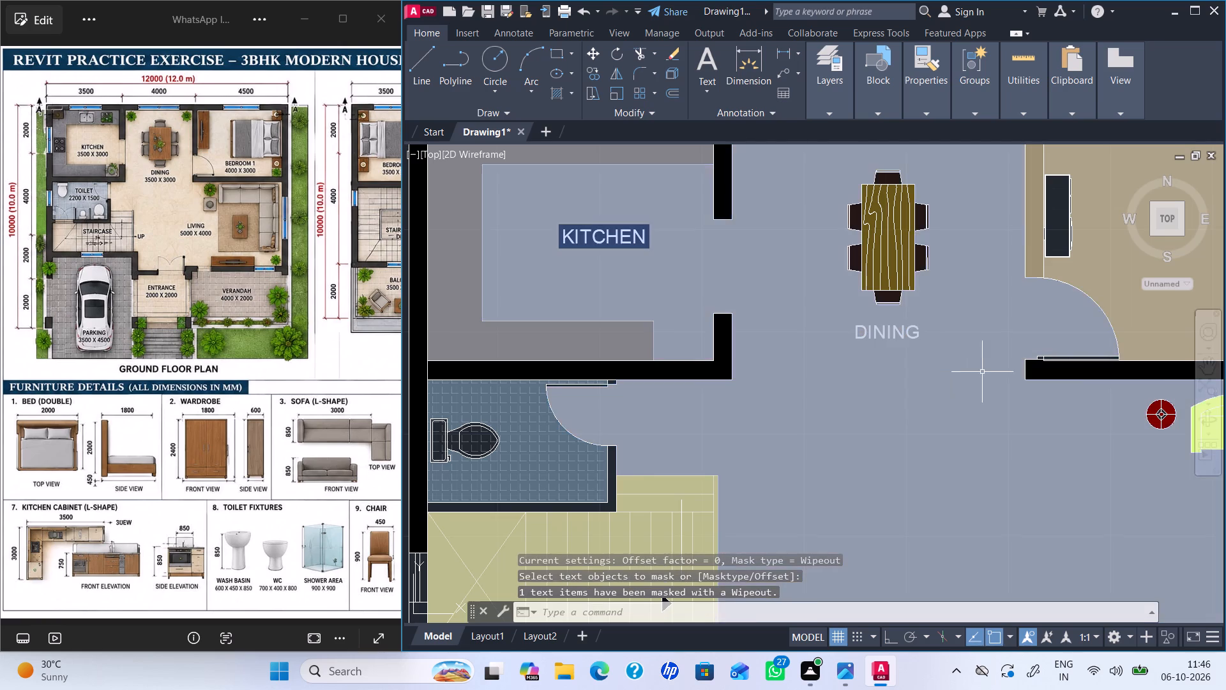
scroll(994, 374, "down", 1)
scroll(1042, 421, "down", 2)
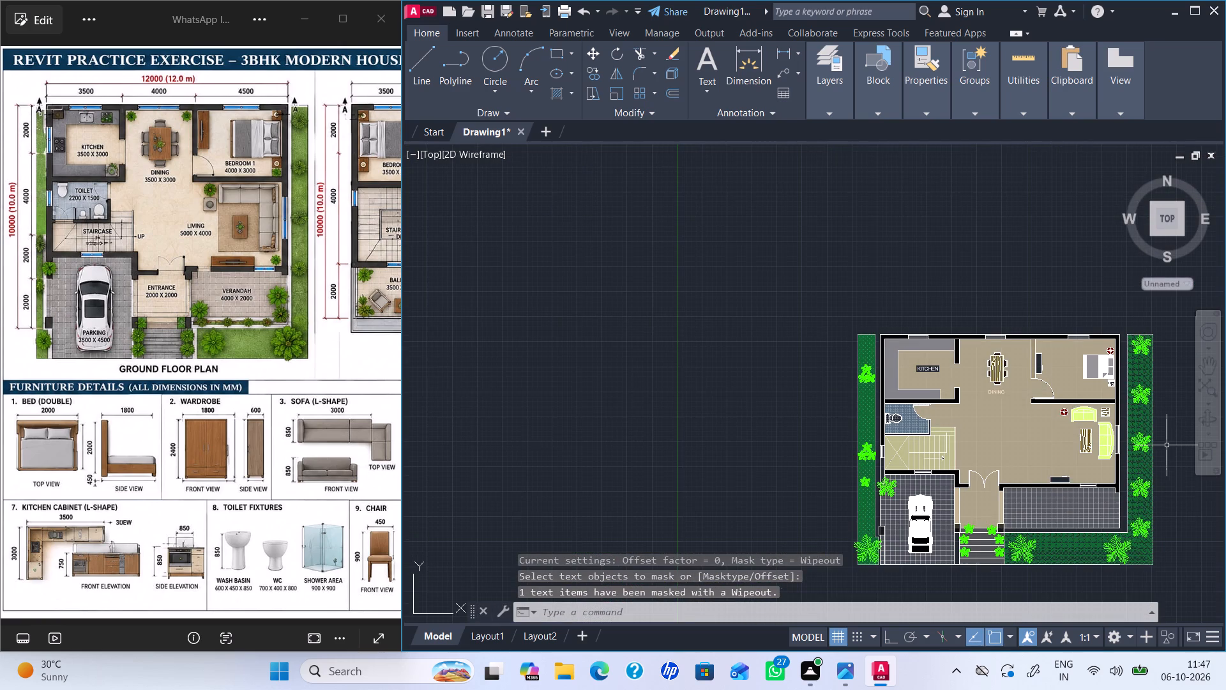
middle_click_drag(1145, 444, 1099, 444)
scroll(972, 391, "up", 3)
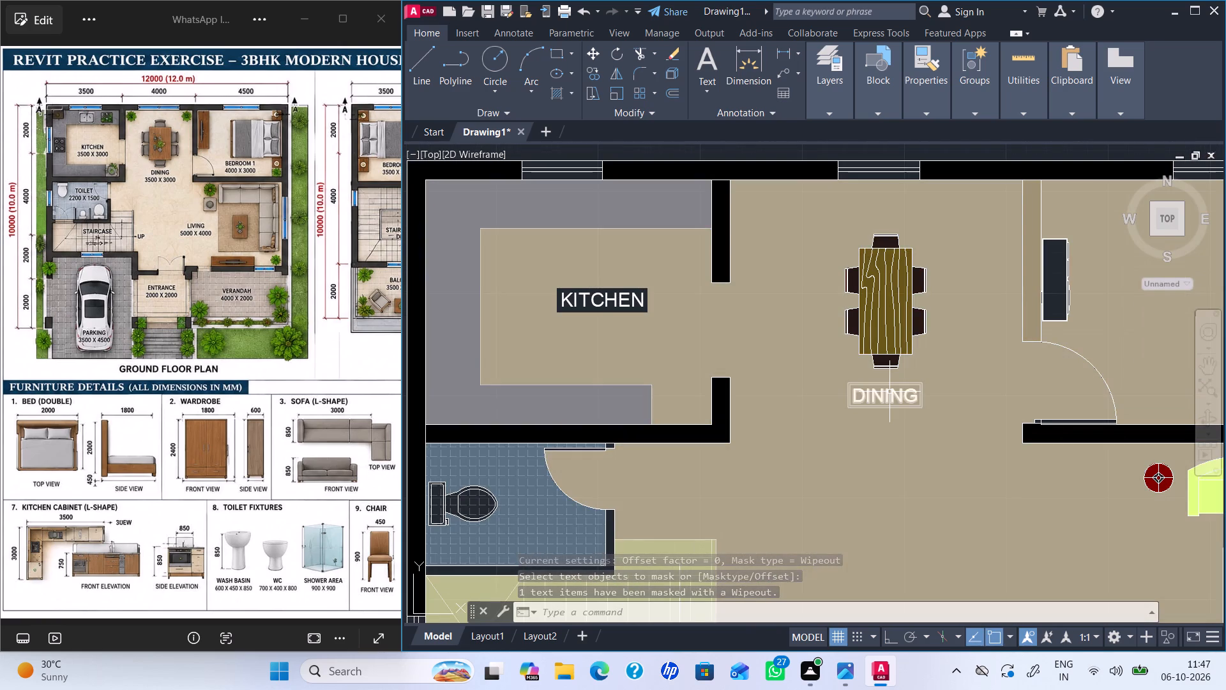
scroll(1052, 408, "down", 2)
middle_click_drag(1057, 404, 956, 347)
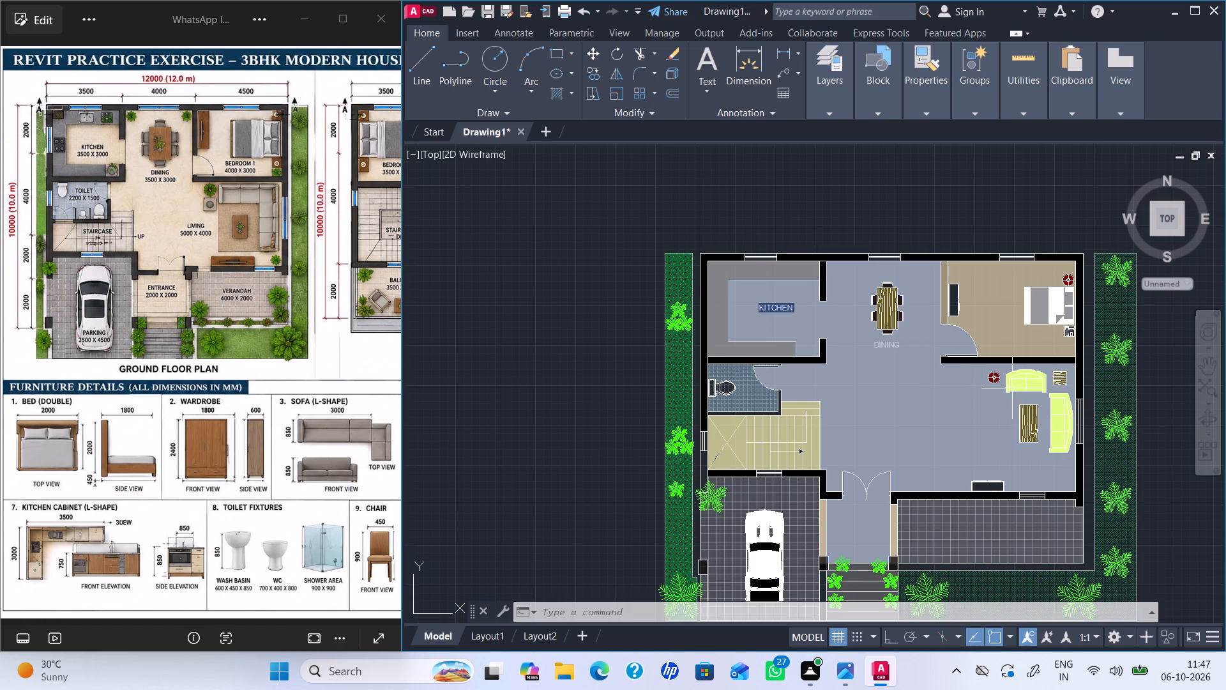
Add a horizontal single-line text label BEDROOM below the bed, beside the bedroom door swing.
middle_click_drag(970, 390, 846, 293)
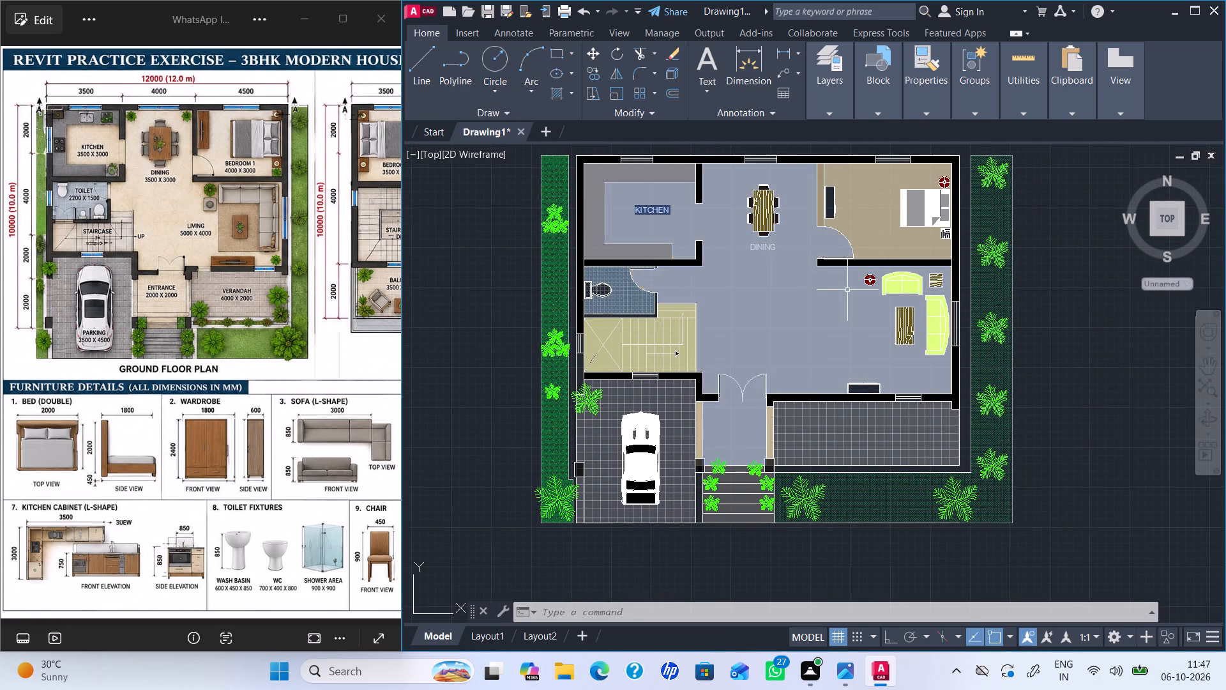
middle_click_drag(847, 290, 858, 315)
type("DYT")
key("BackSpace")
key("BackSpace")
key("t")
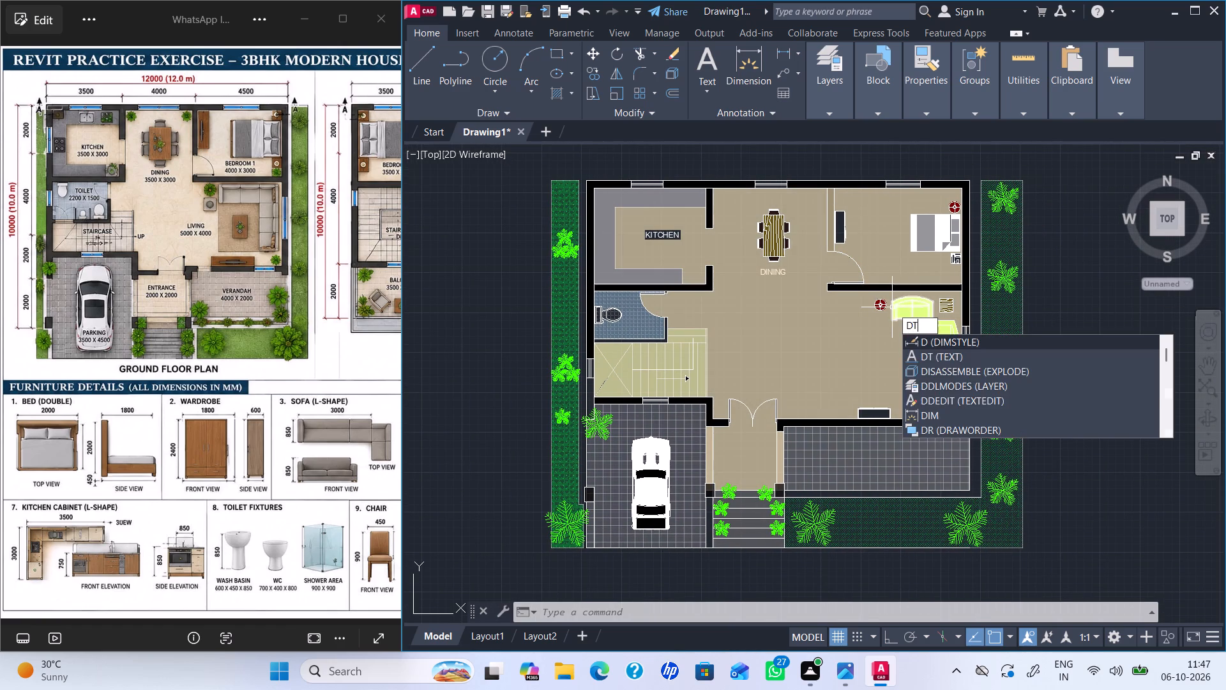
key("Return")
scroll(893, 271, "up", 2)
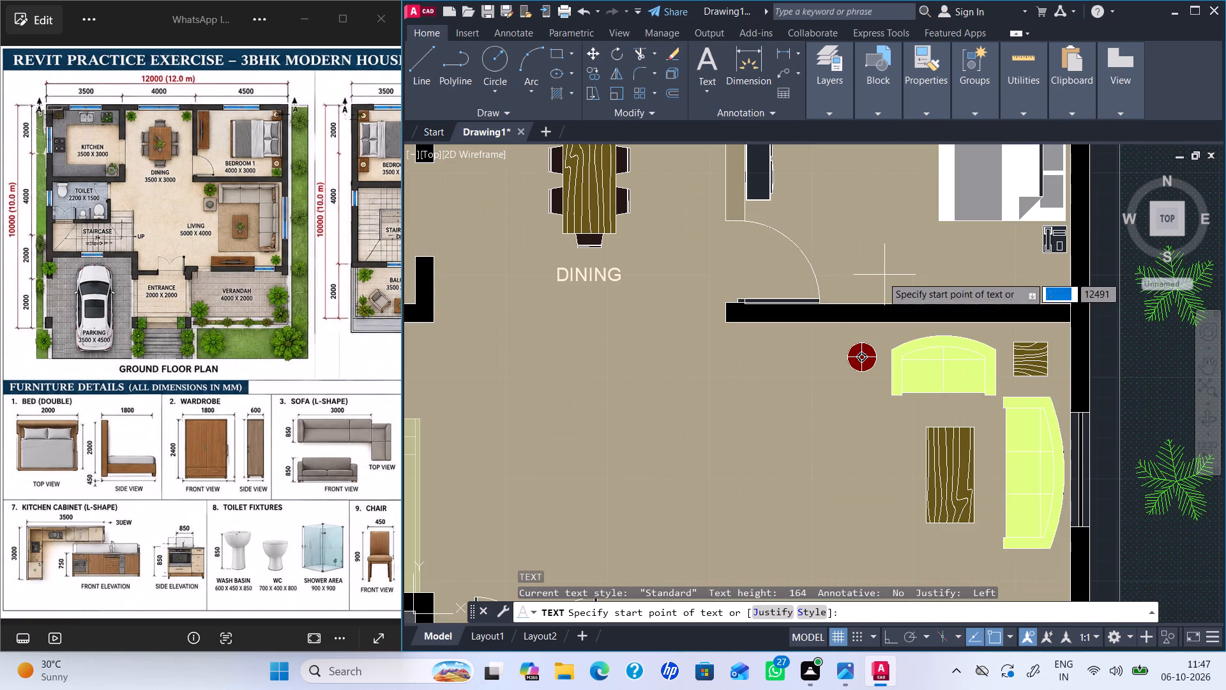
left_click(840, 275)
left_click(840, 260)
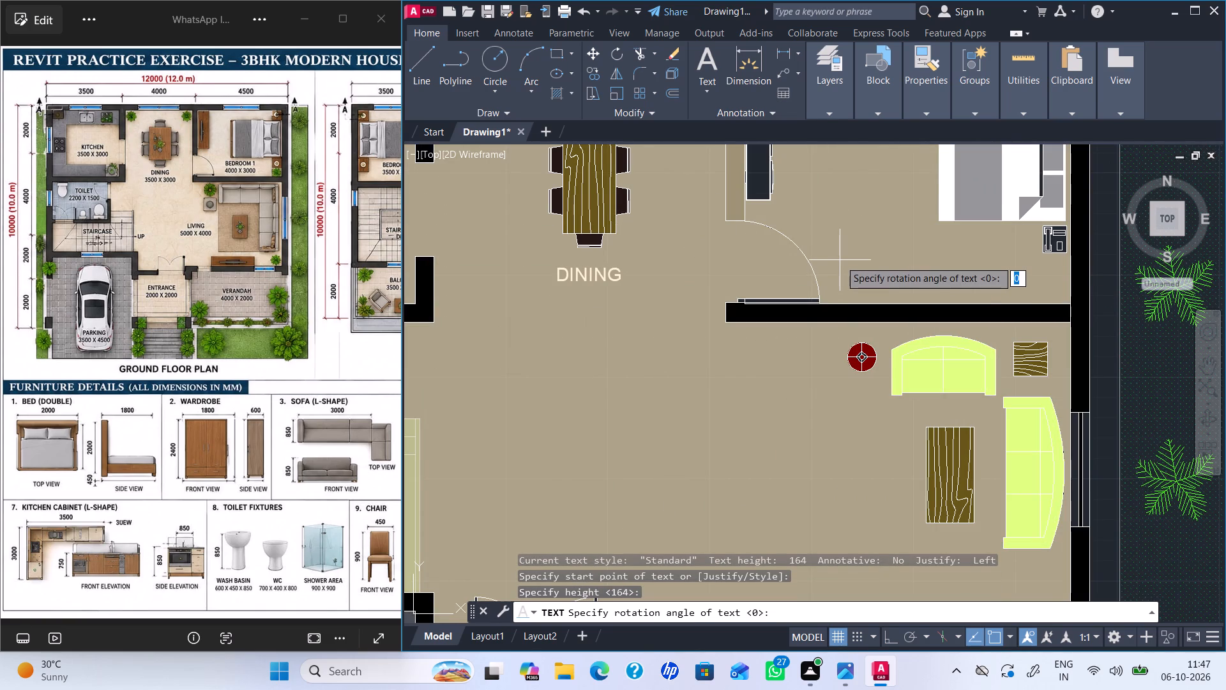
key("Return")
type("BEDROO")
key("m")
key("Return")
key("Return")
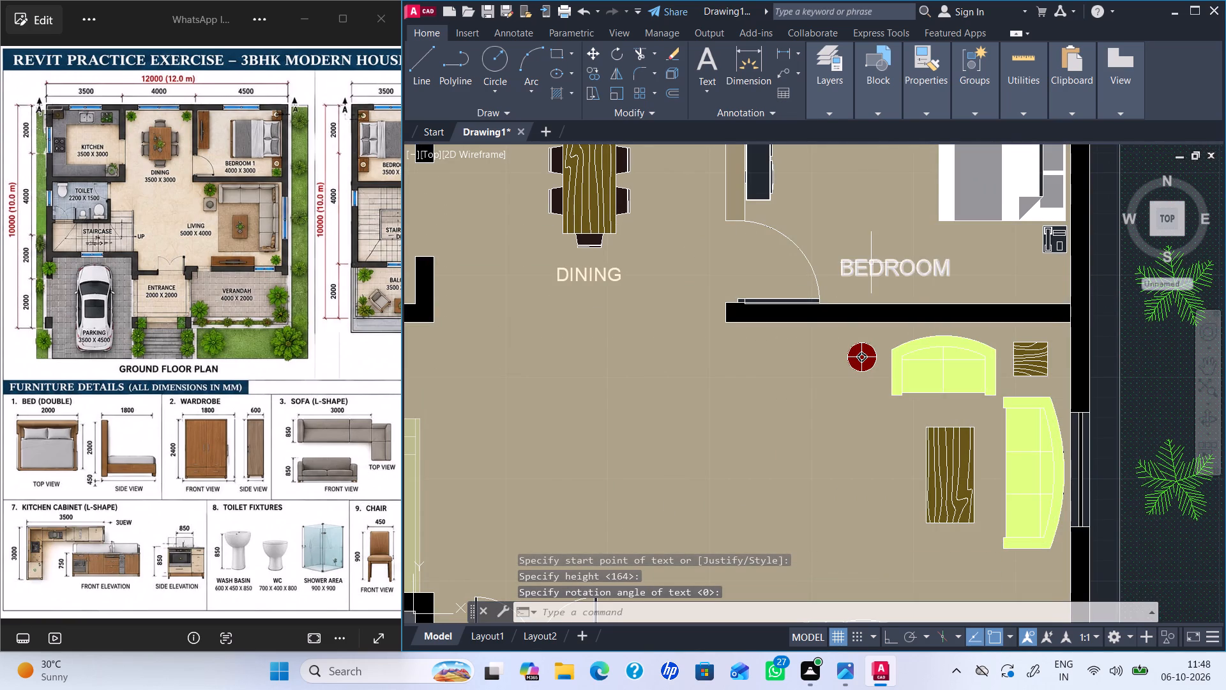
left_click(871, 263)
key("Escape")
key("Escape")
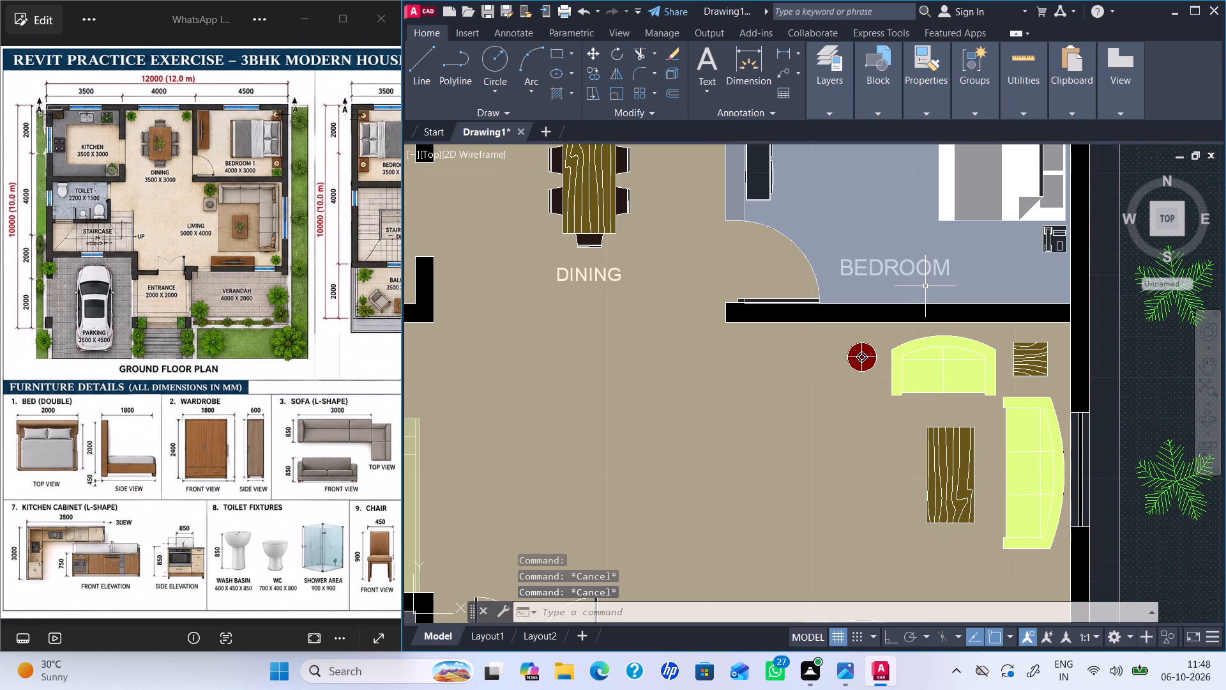
Mask the BEDROOM label with a Wipeout text mask.
type("TEXT")
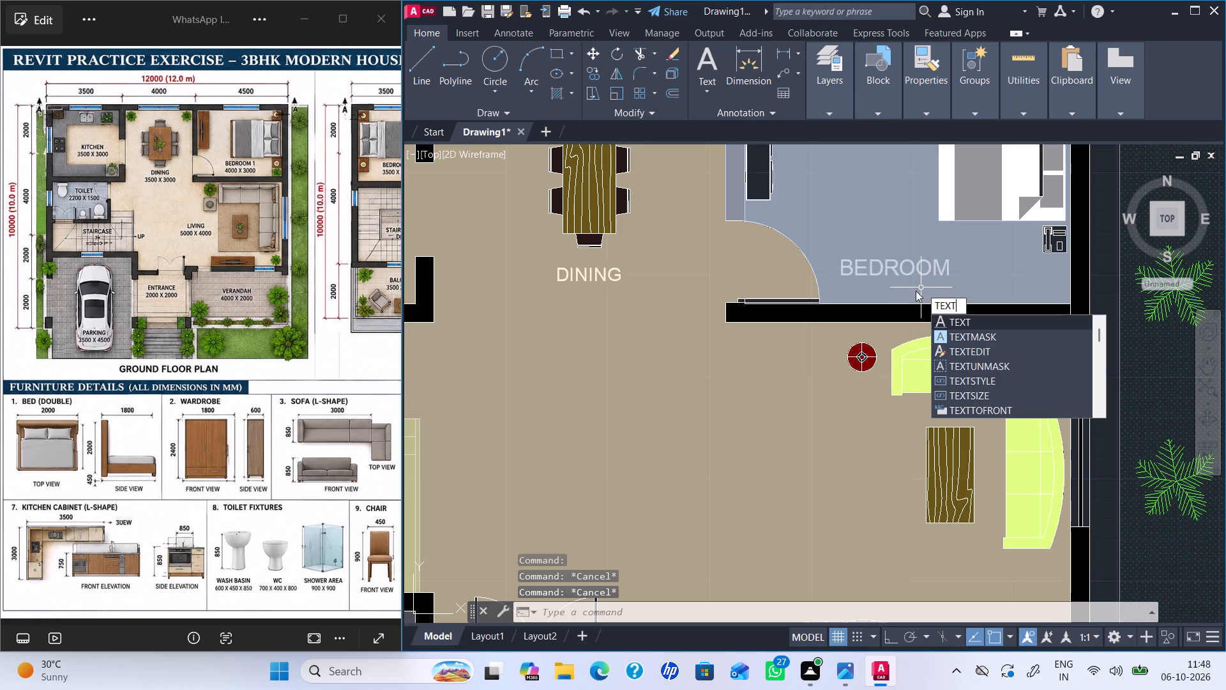
left_click(967, 336)
left_click(930, 264)
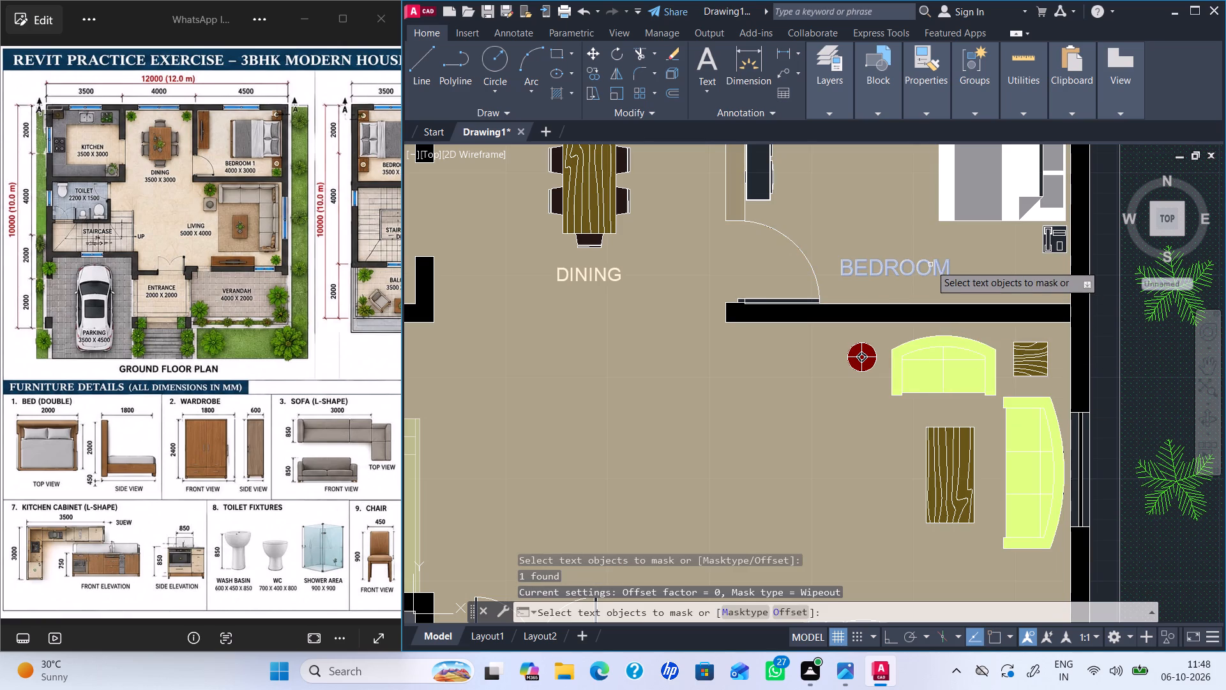
key("Return")
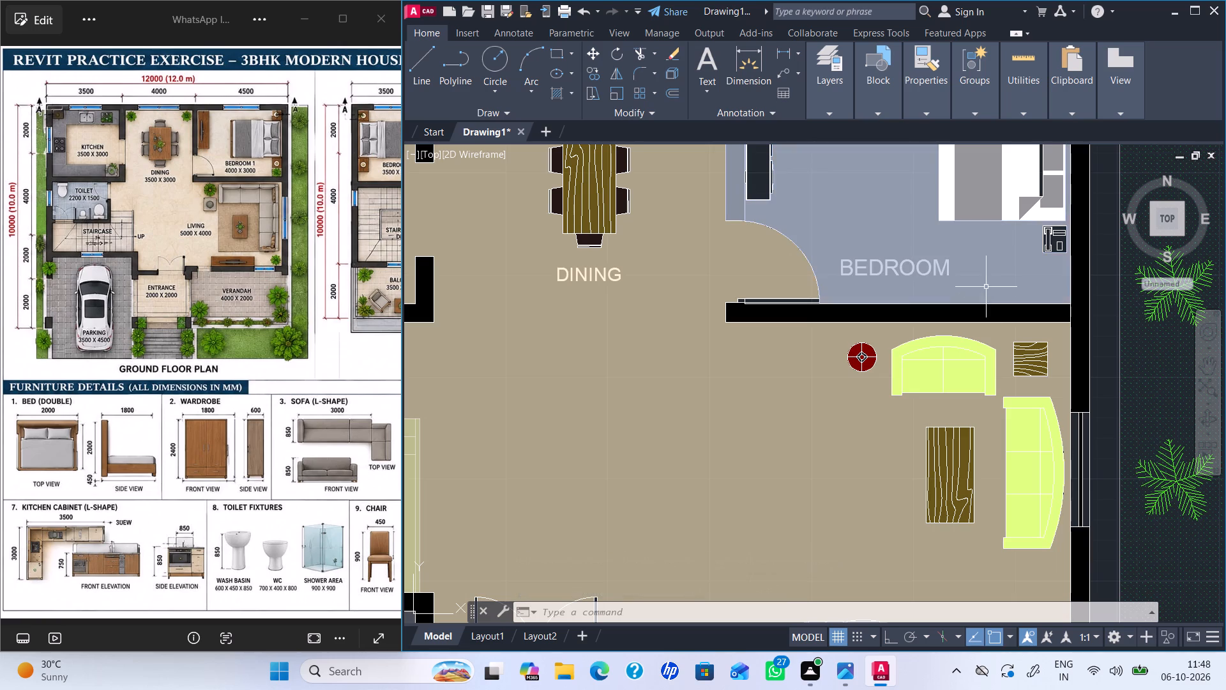
scroll(1105, 342, "down", 2)
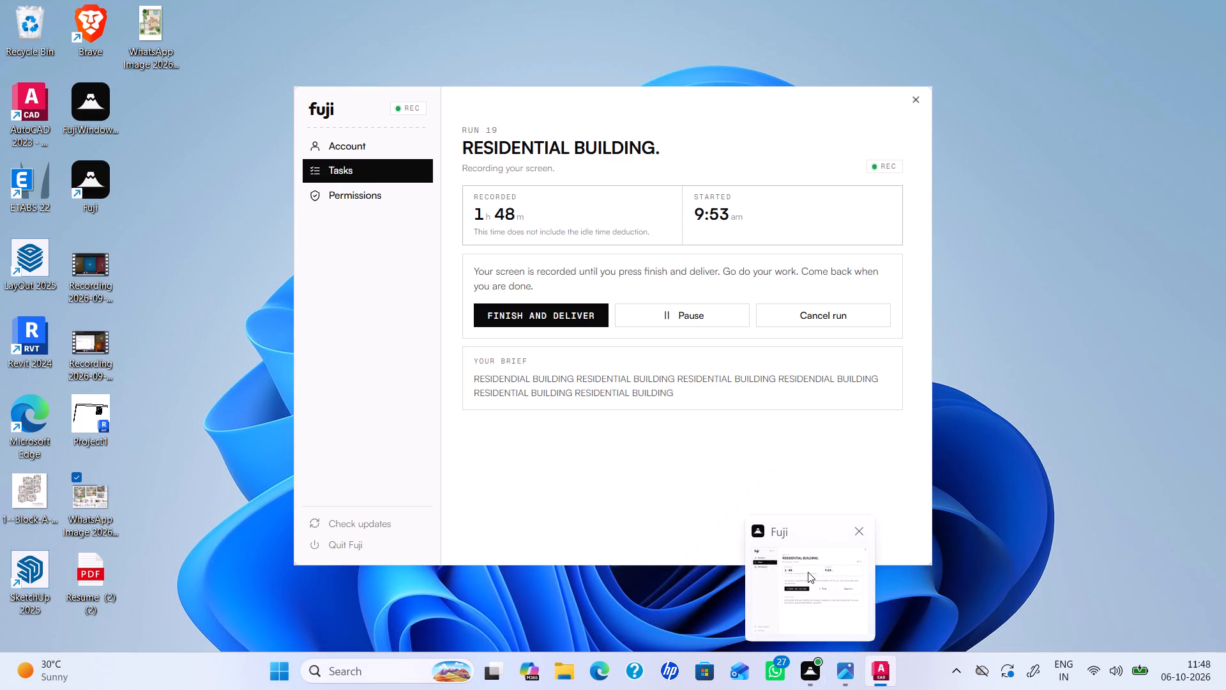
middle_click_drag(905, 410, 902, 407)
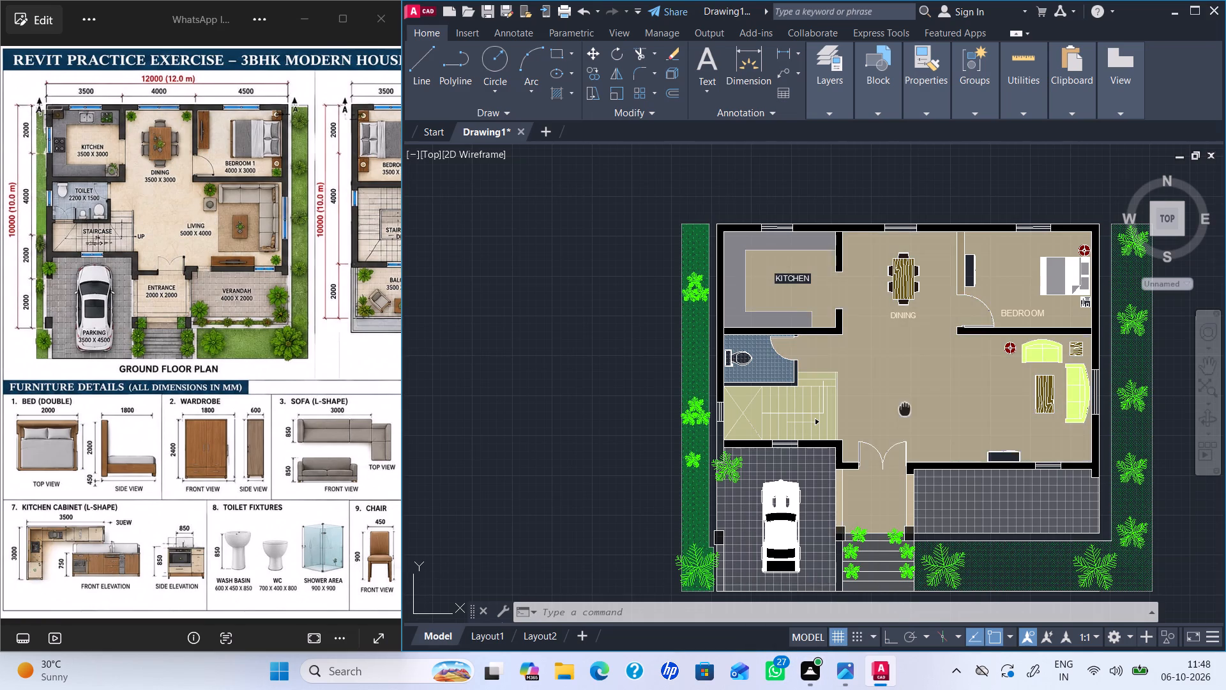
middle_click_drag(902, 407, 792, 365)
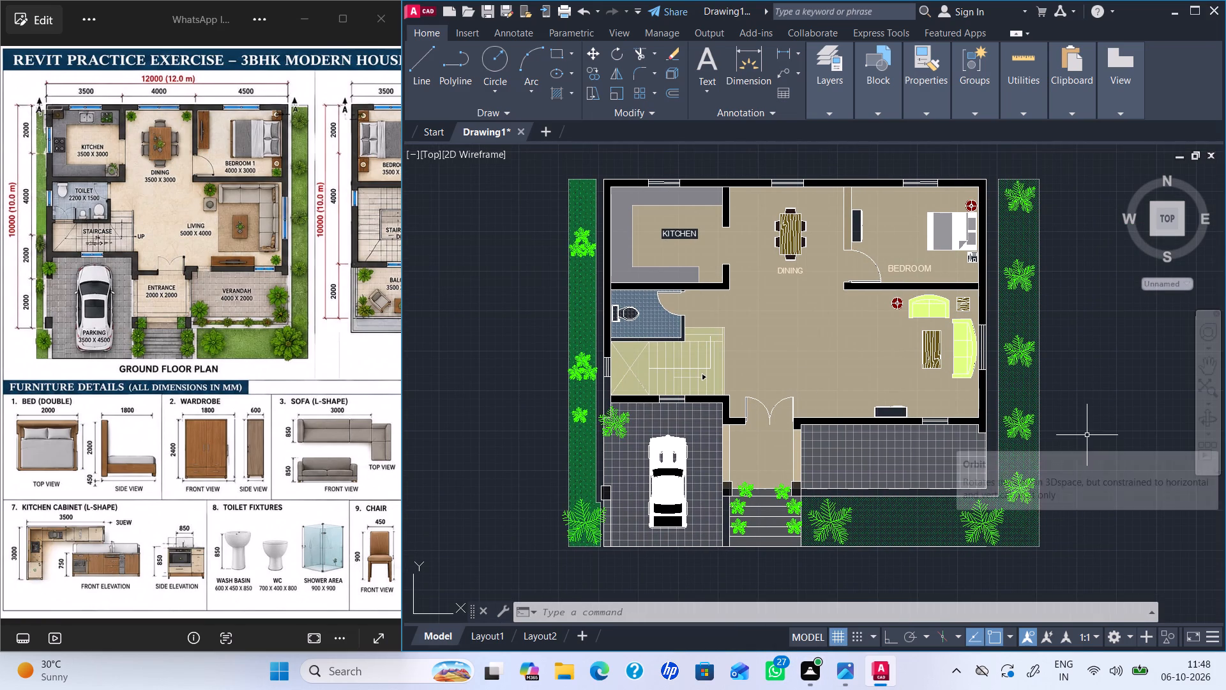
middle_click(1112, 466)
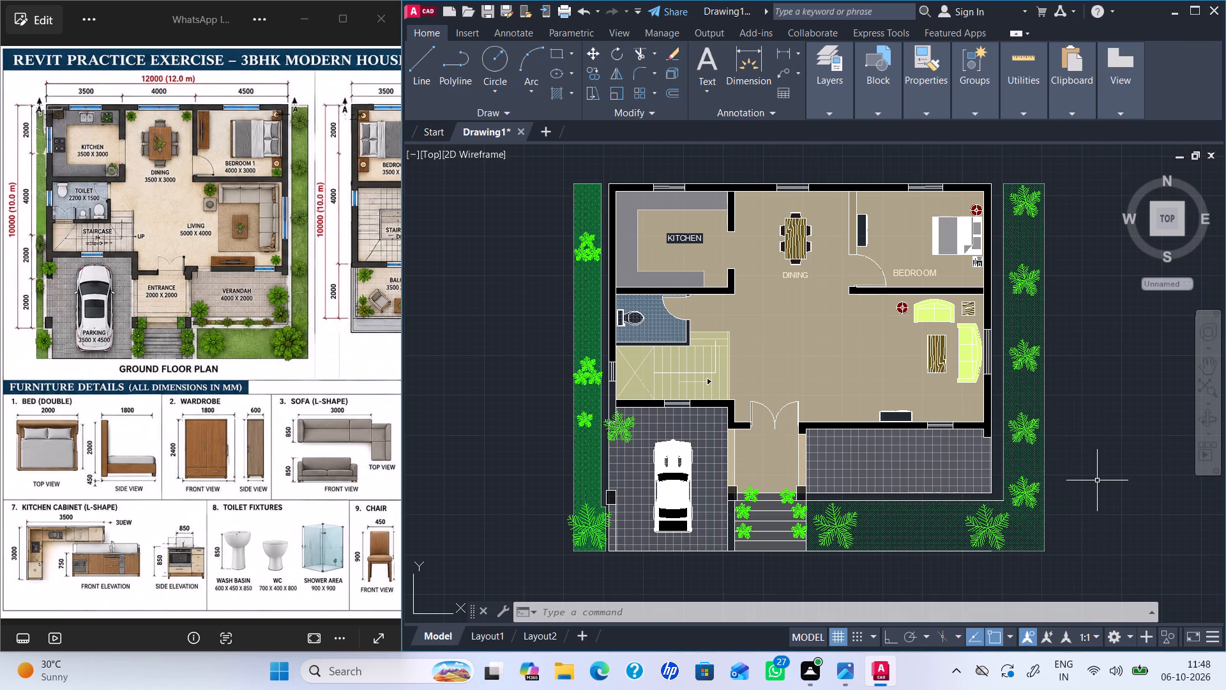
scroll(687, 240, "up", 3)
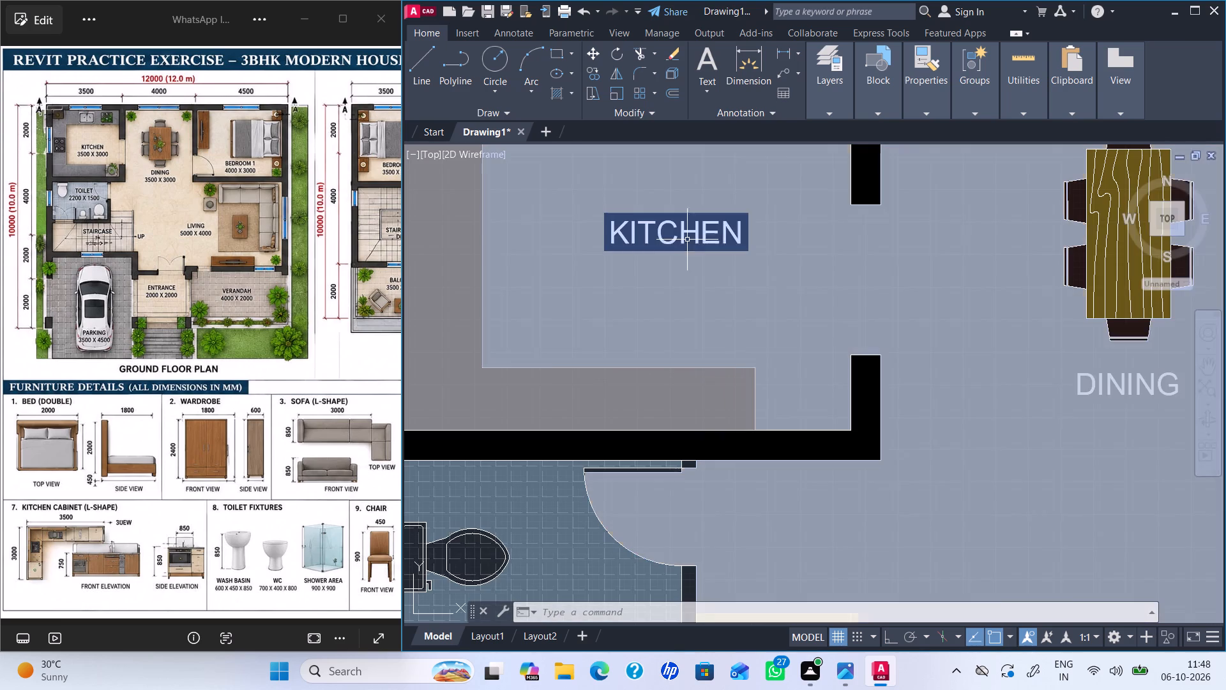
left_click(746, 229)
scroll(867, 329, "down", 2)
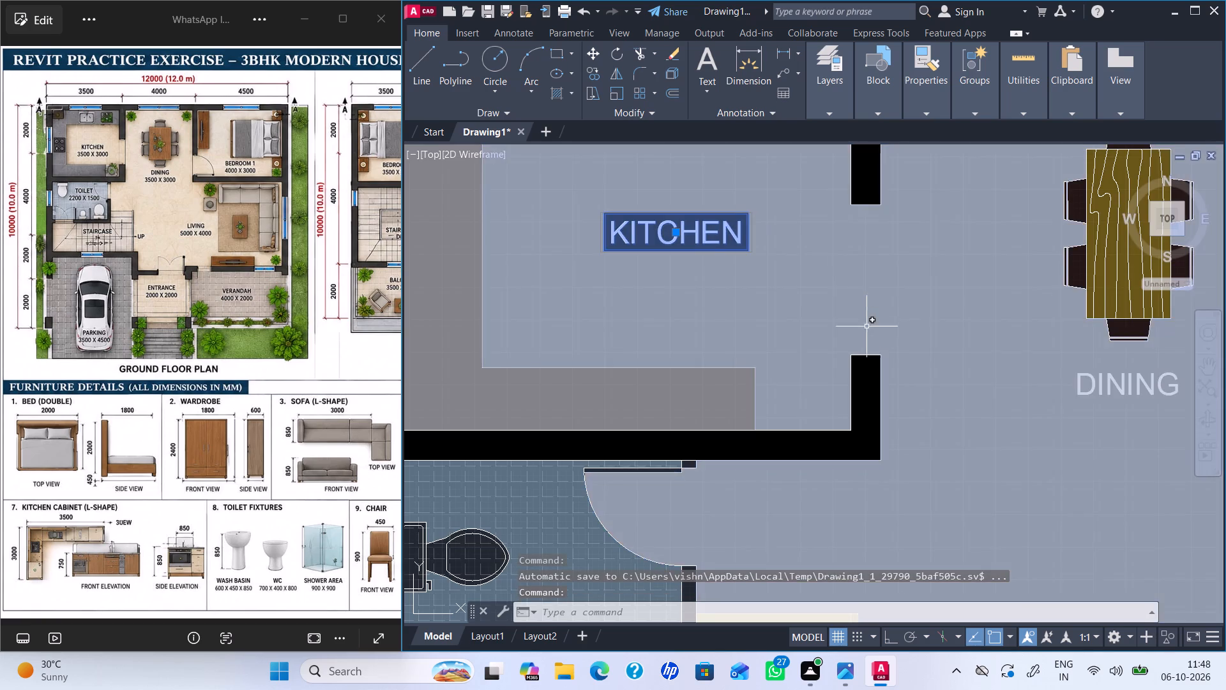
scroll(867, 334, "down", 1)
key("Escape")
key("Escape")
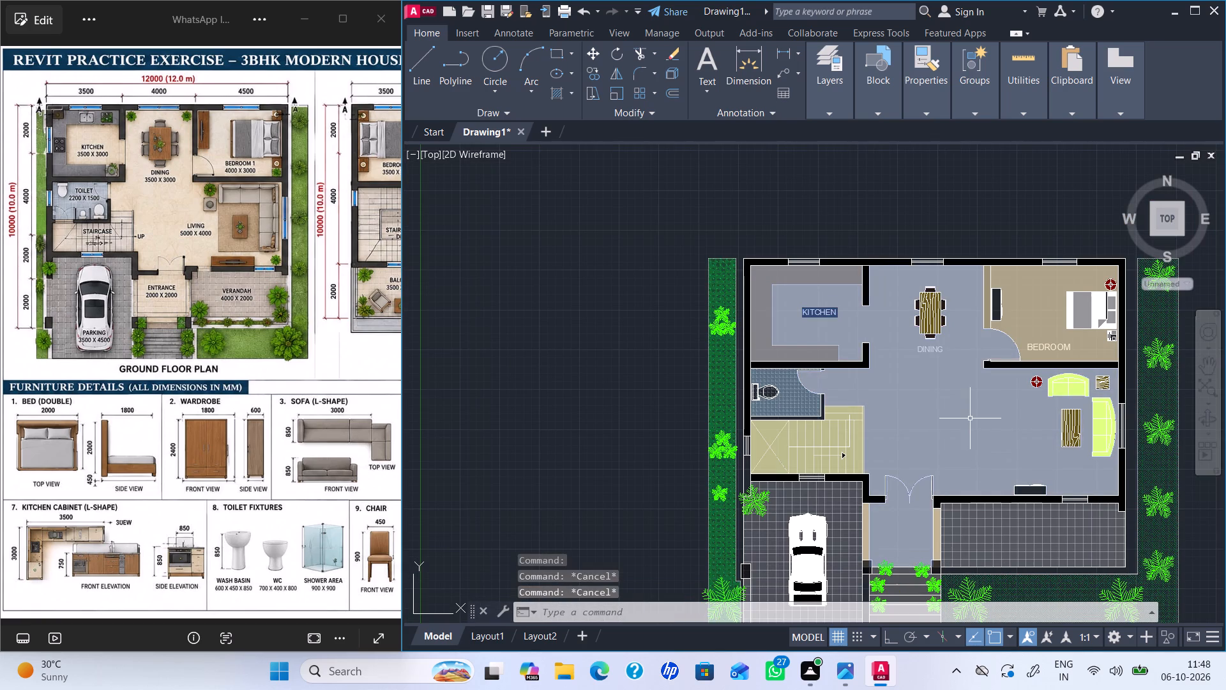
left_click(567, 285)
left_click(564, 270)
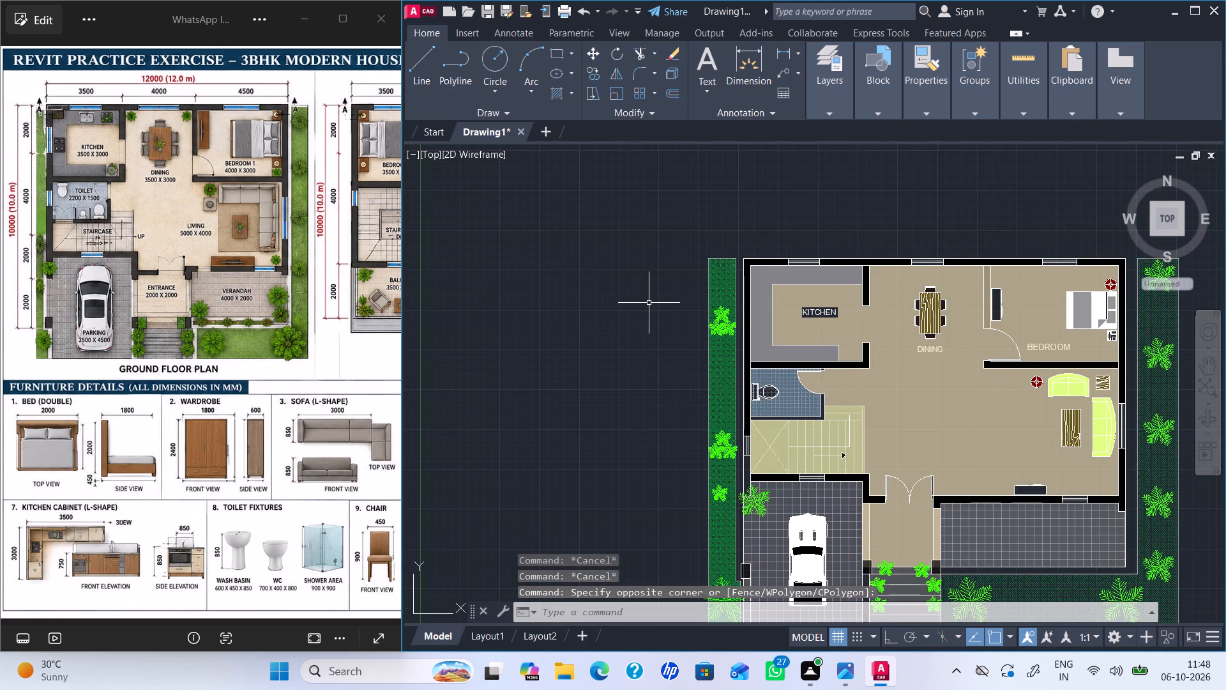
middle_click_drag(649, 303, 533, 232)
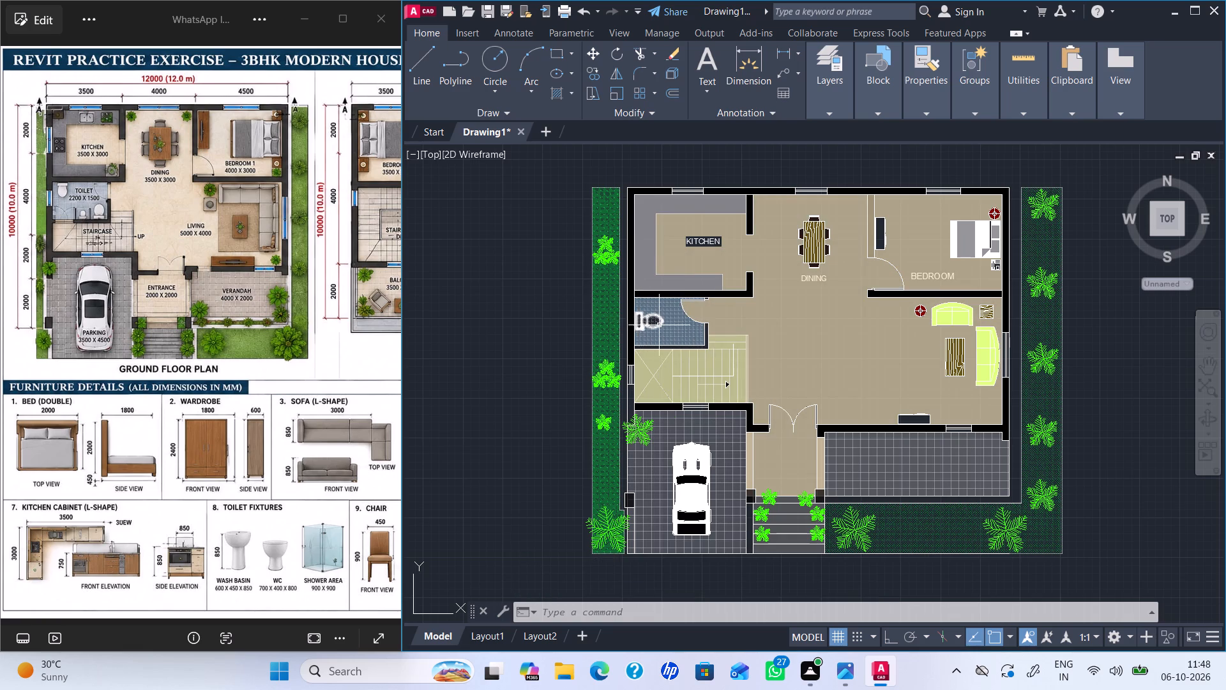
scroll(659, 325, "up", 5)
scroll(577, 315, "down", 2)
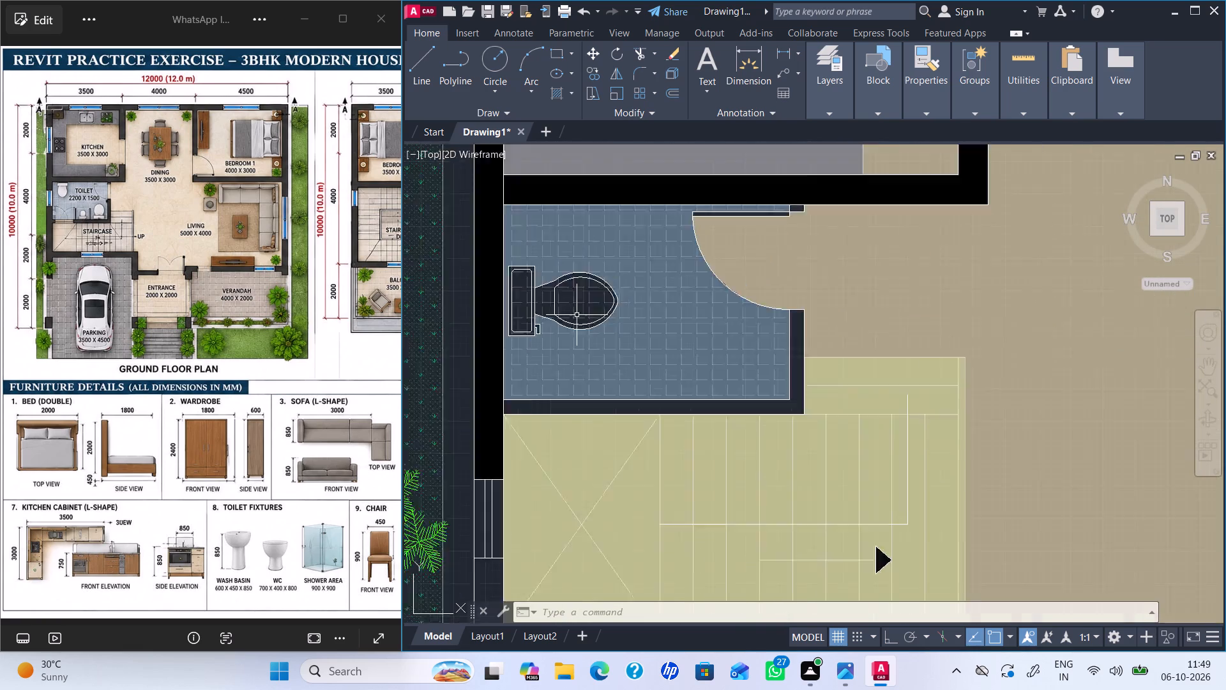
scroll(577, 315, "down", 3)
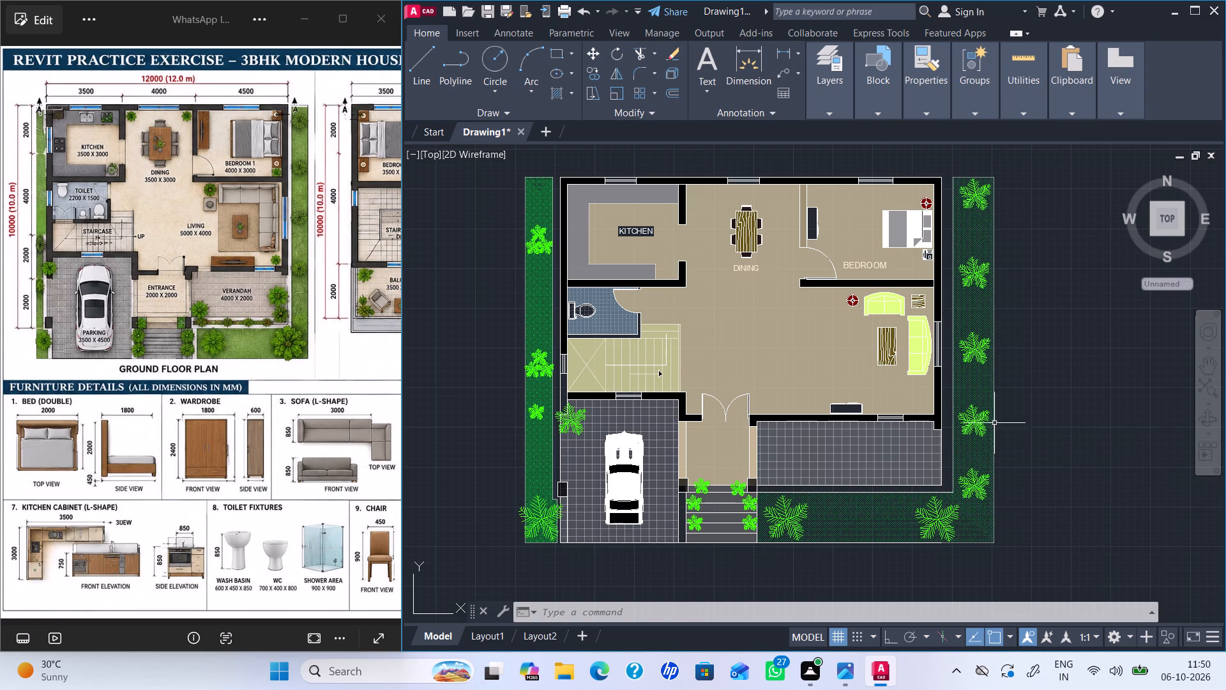
Add a horizontal single-line text label LIVING, about 314 high, beside the coffee table in the living area.
scroll(761, 296, "up", 1)
type("DT")
key("Return")
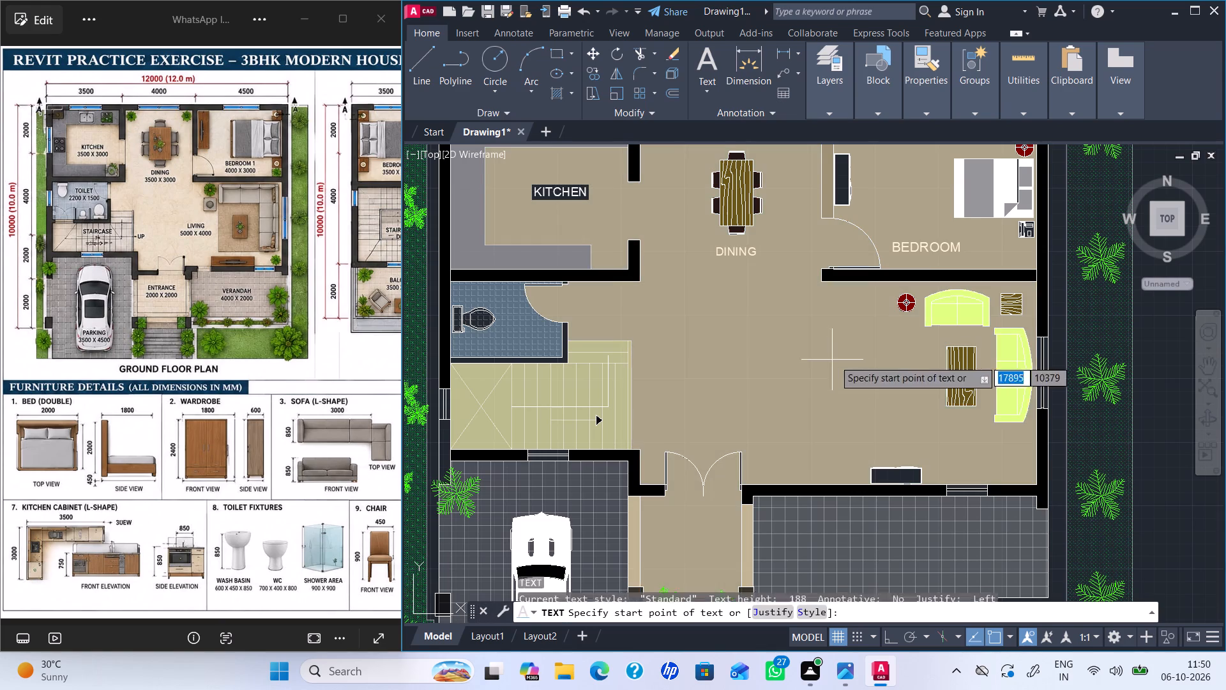
left_click(866, 385)
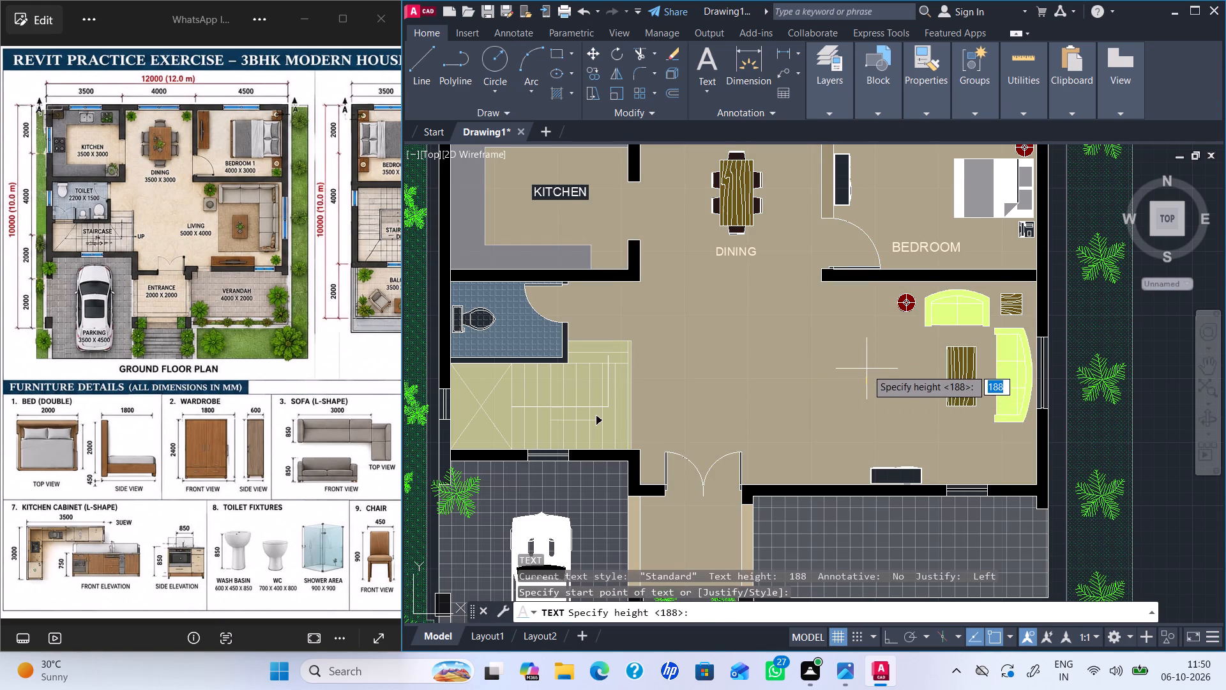
left_click(867, 369)
key("Return")
type("LIVING")
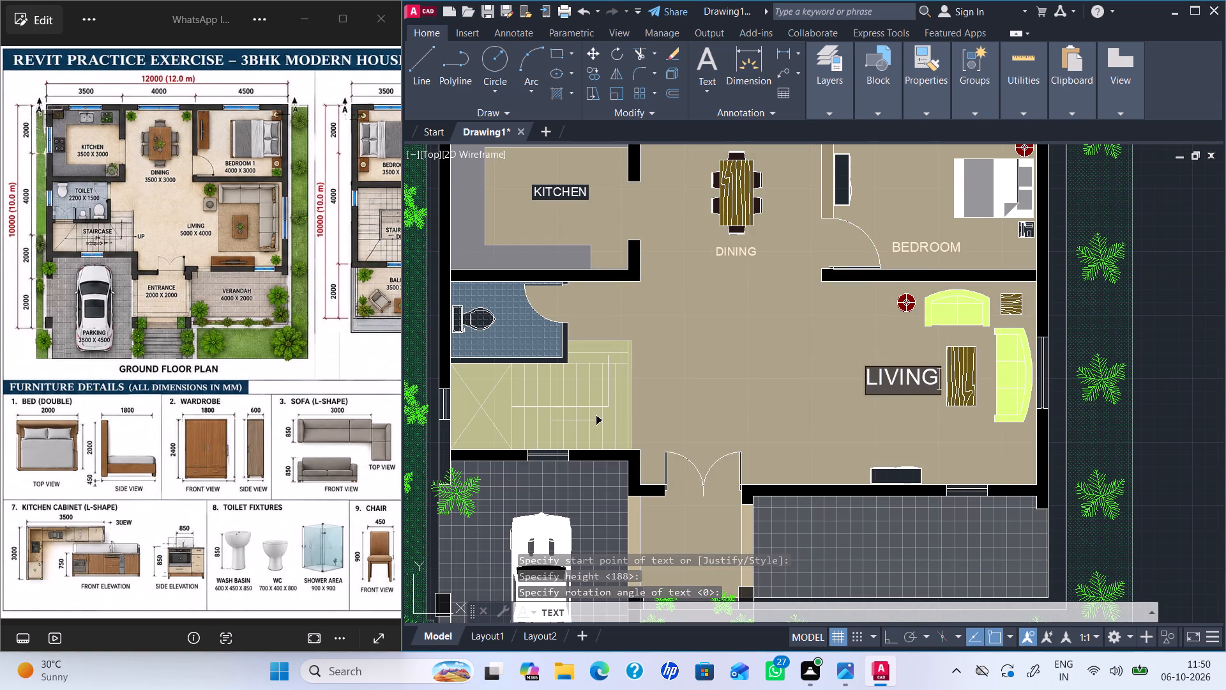
key("Return")
key("Return")
Scale the LIVING label down from its start point to roughly the size of the other room labels.
scroll(976, 432, "down", 1)
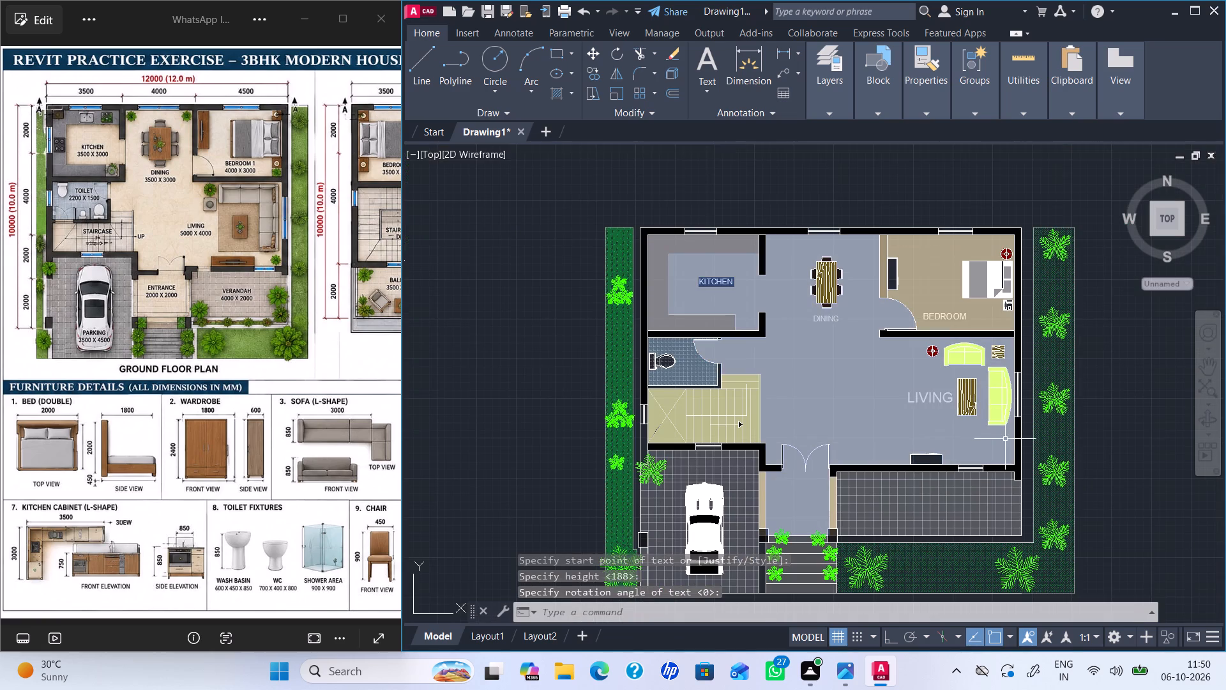
left_click(916, 395)
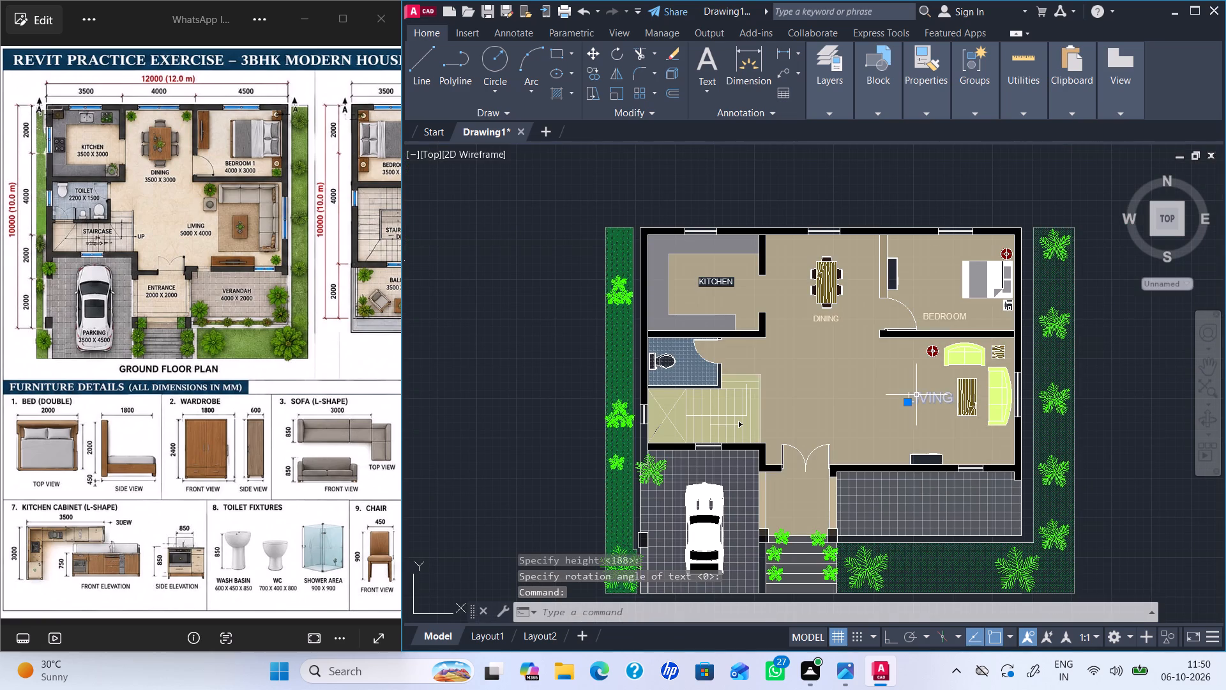
type("SC")
key("Return")
scroll(934, 414, "up", 2)
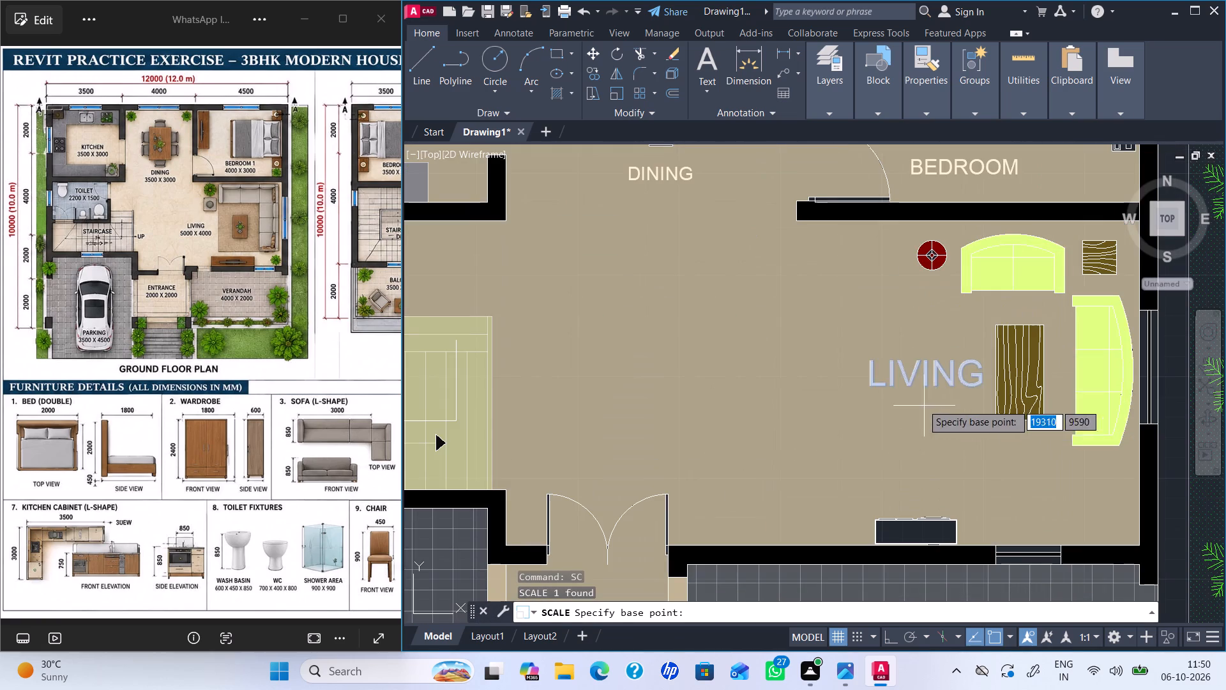
left_click(866, 385)
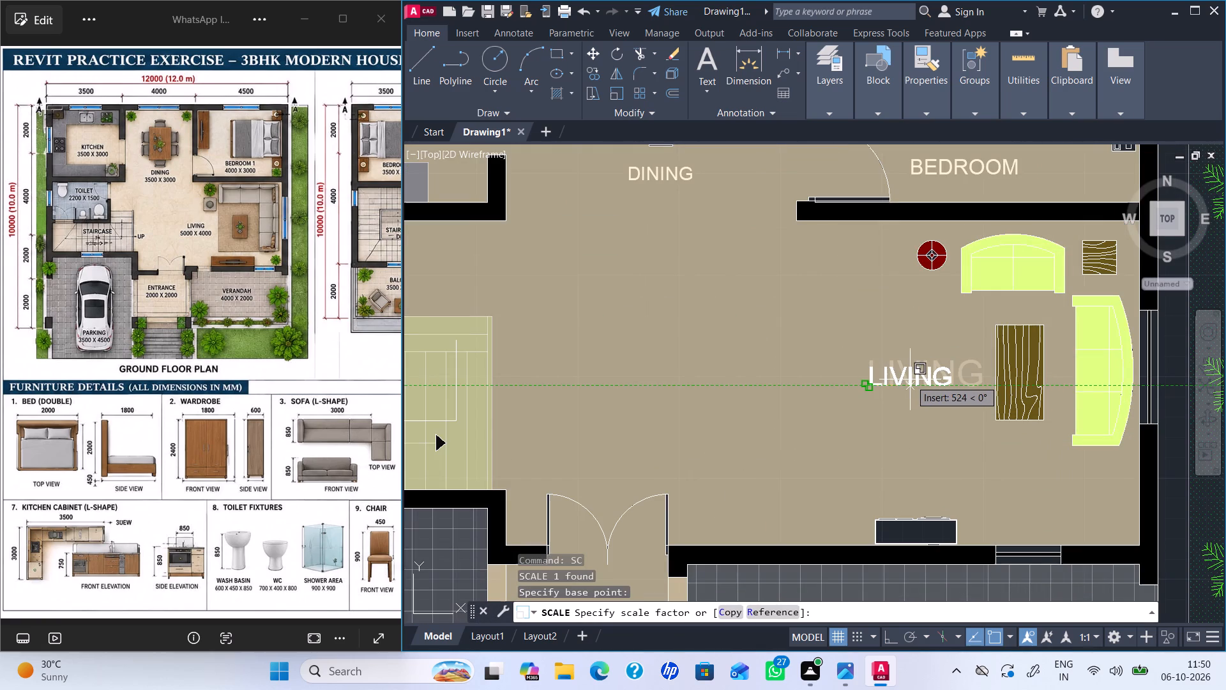
left_click(910, 379)
Add a horizontal single-line text label VERANDH, about 221 high, in the middle of the tiled verandah.
scroll(987, 395, "down", 2)
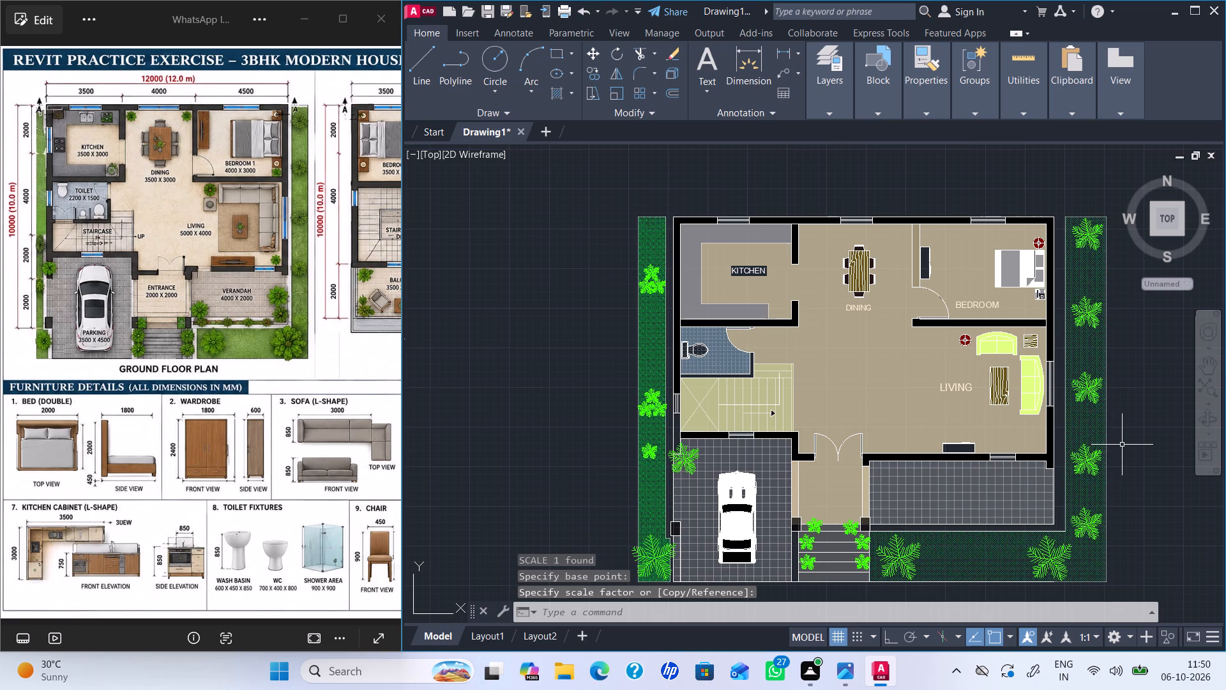
middle_click_drag(1130, 445, 1094, 372)
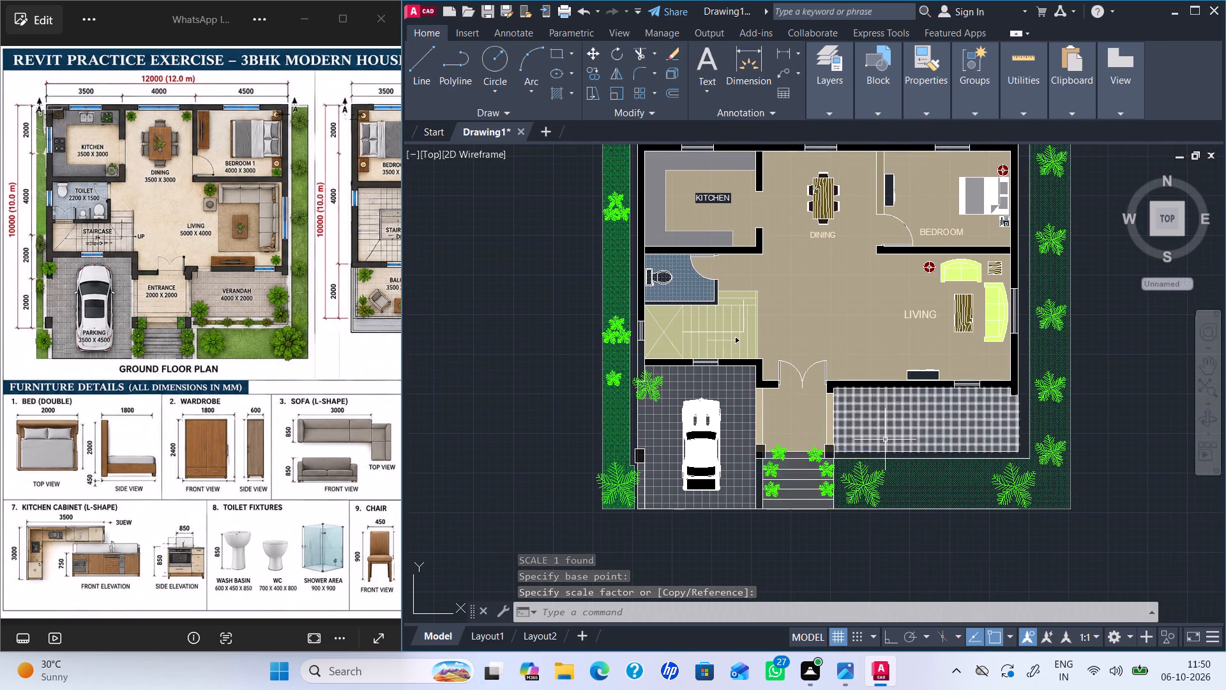
scroll(885, 440, "up", 2)
key("d")
key("t")
key("Return")
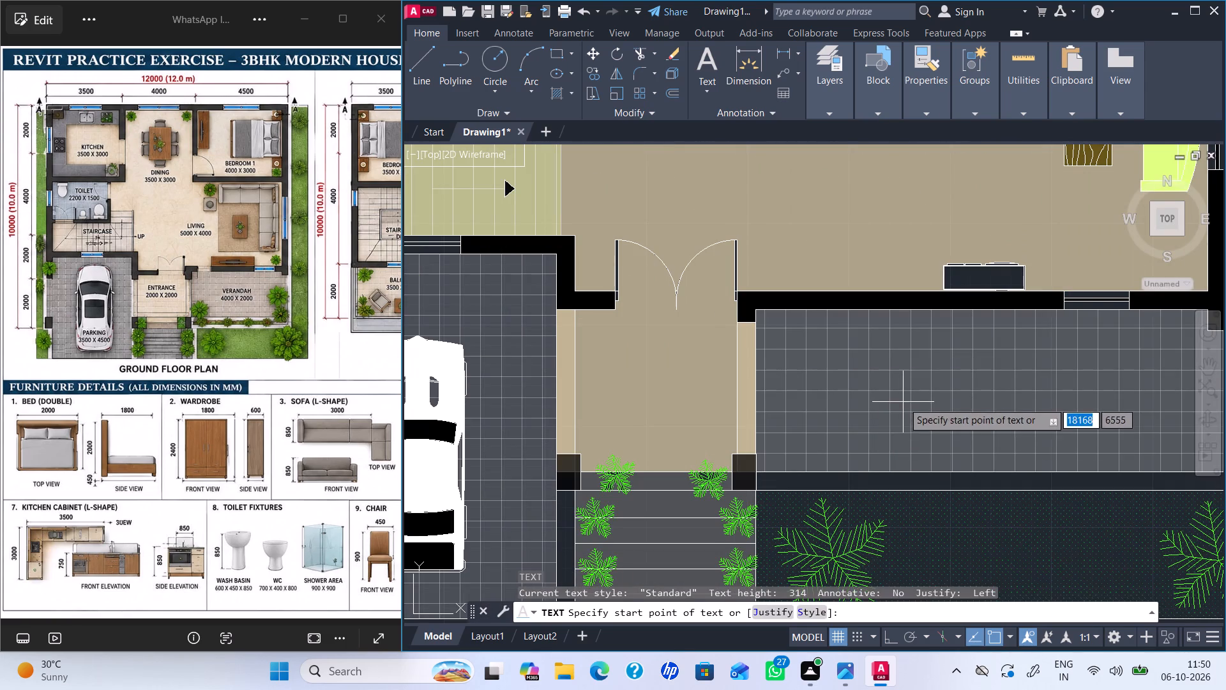
left_click(903, 402)
left_click(904, 384)
key("Return")
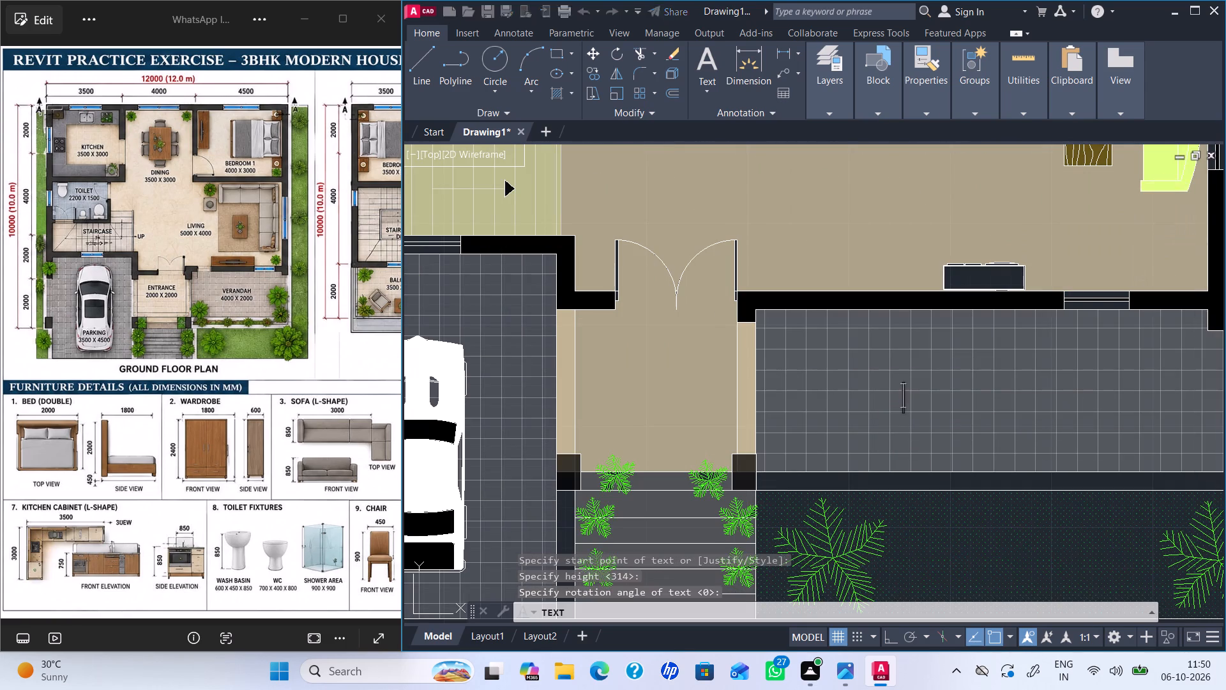
key("v")
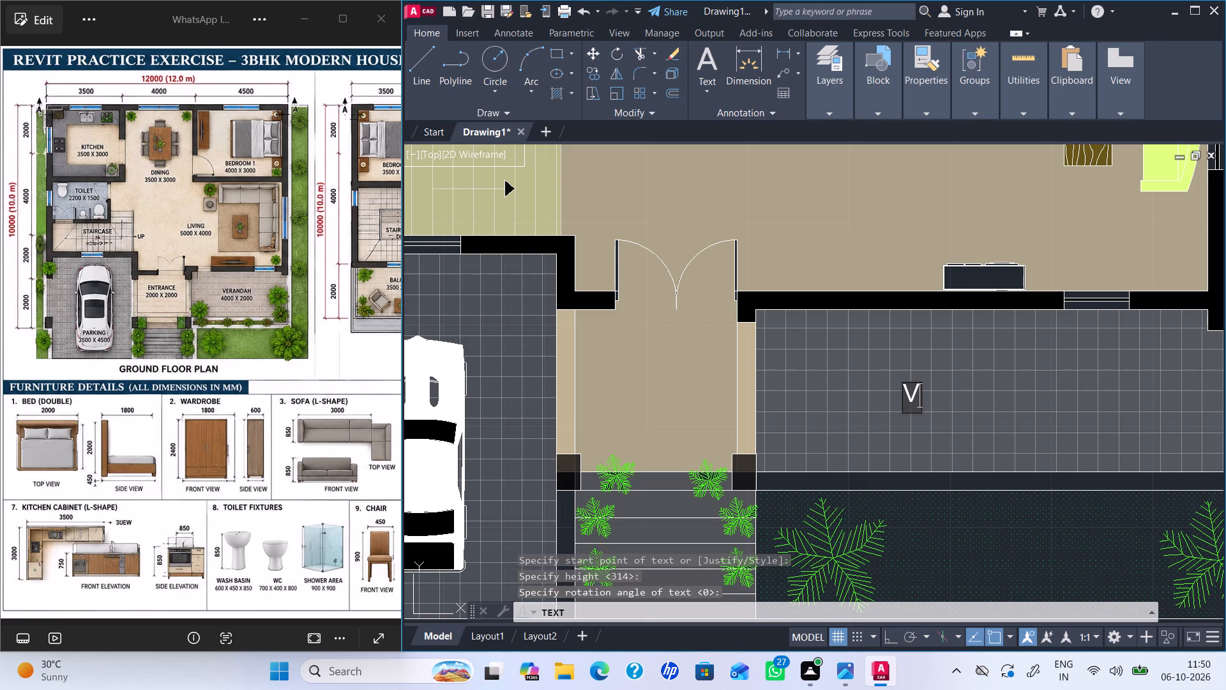
type("ER")
key("a")
key("n")
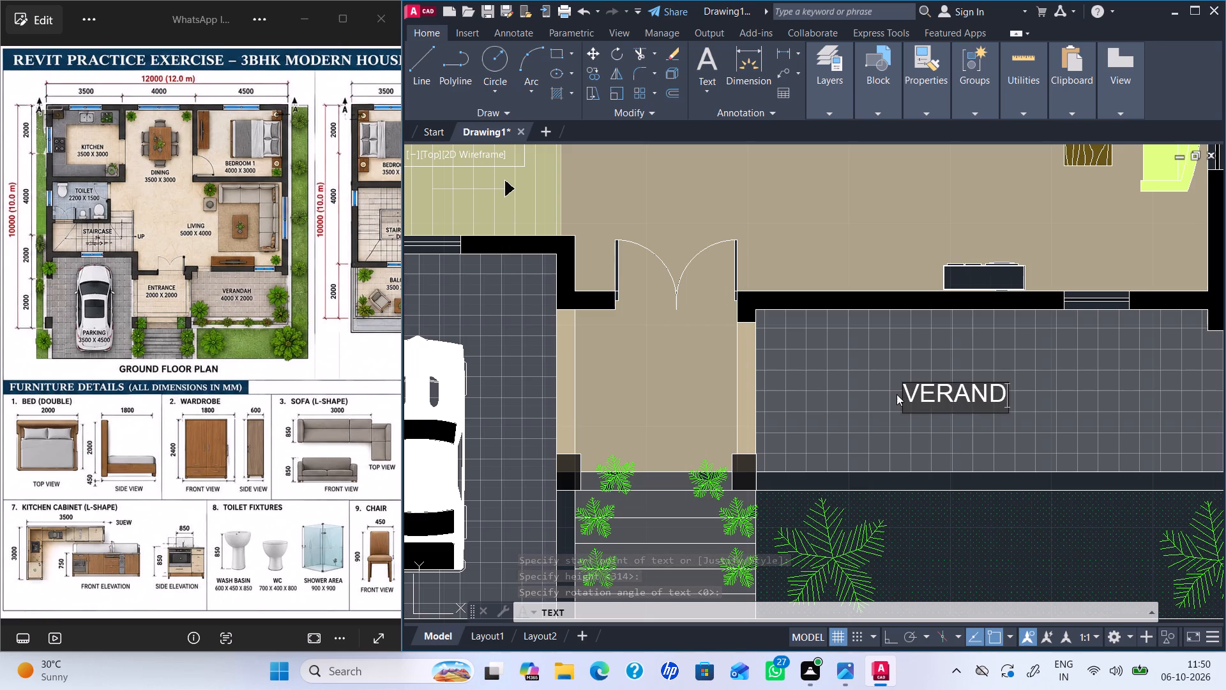
key("d")
key("h")
key("Return")
key("Return")
Add a horizontal single-line text label ENTRANCE, about 244 high, between the double door and the front steps.
scroll(1015, 462, "down", 2)
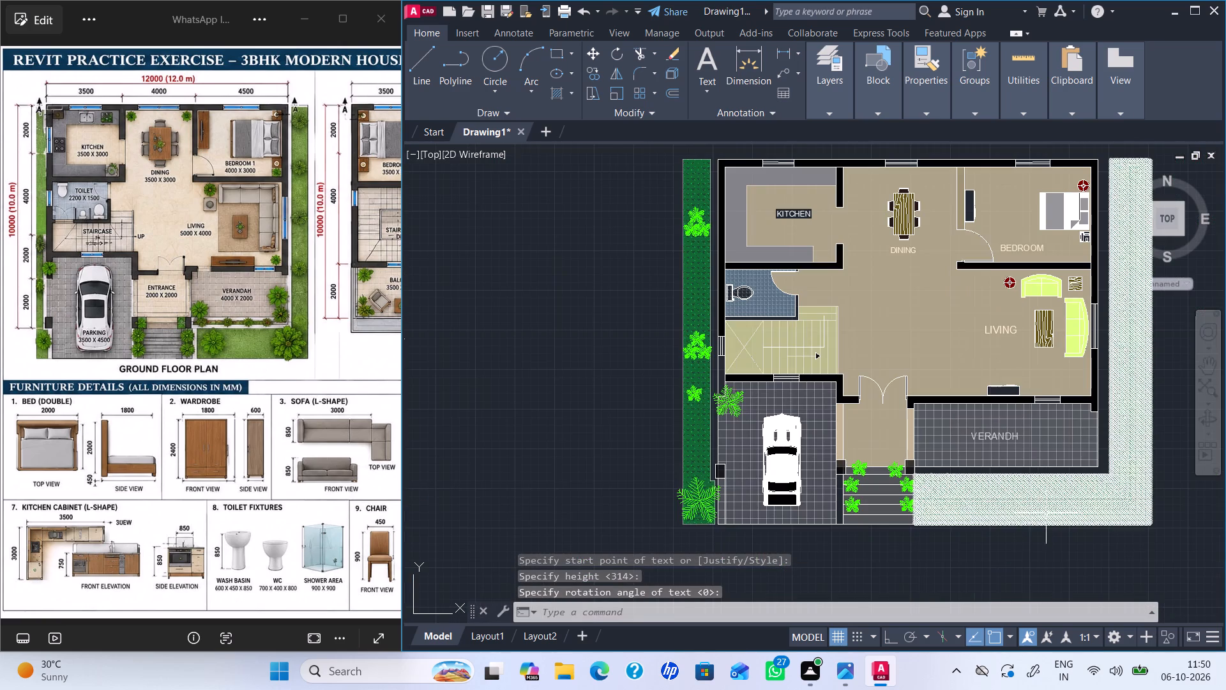
scroll(848, 435, "up", 2)
type("DT")
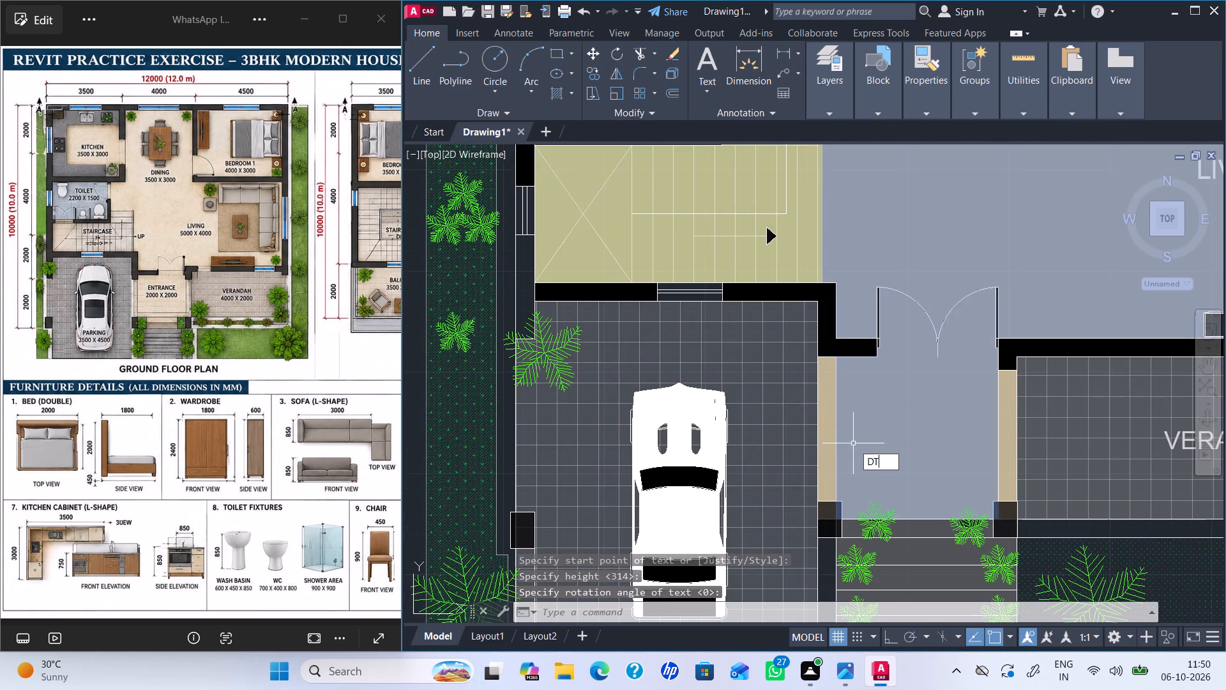
key("Return")
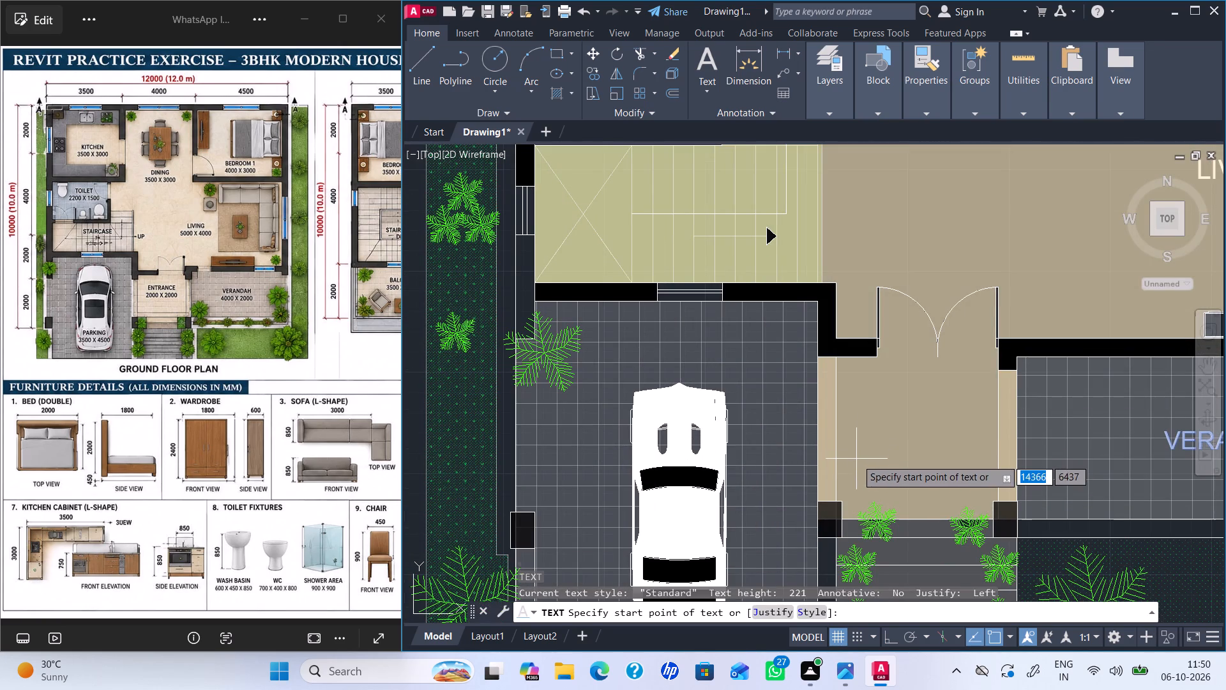
left_click(856, 459)
left_click(857, 439)
key("Return")
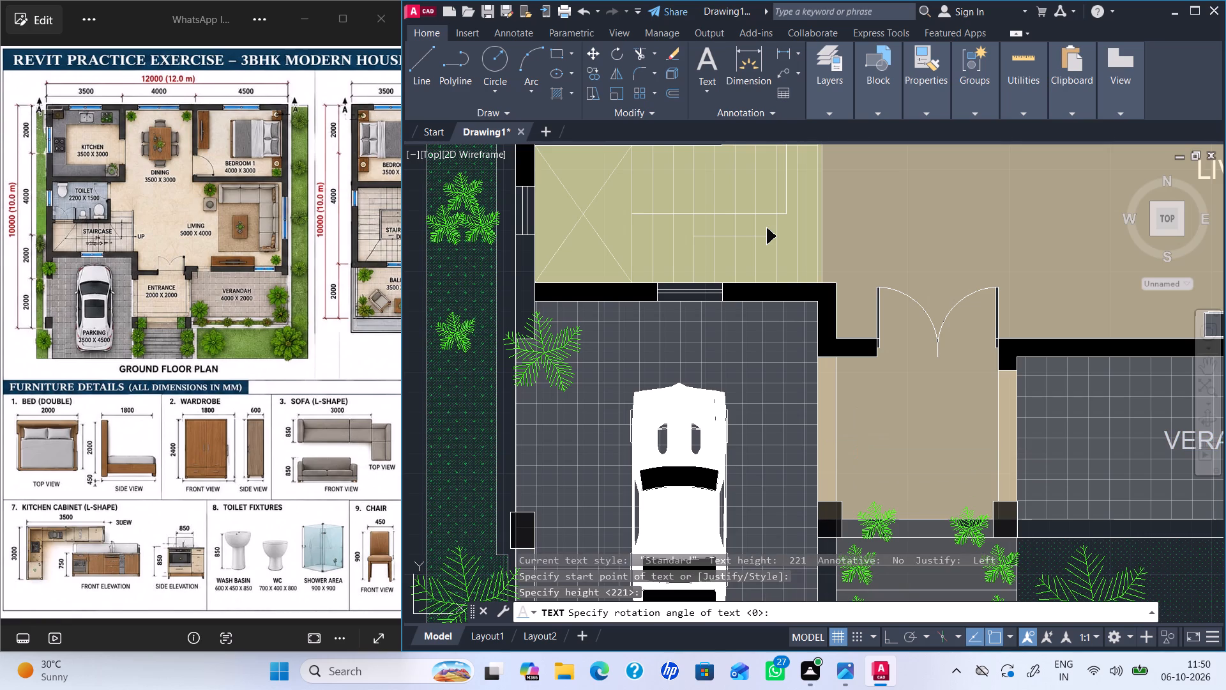
type("ENTRANCE")
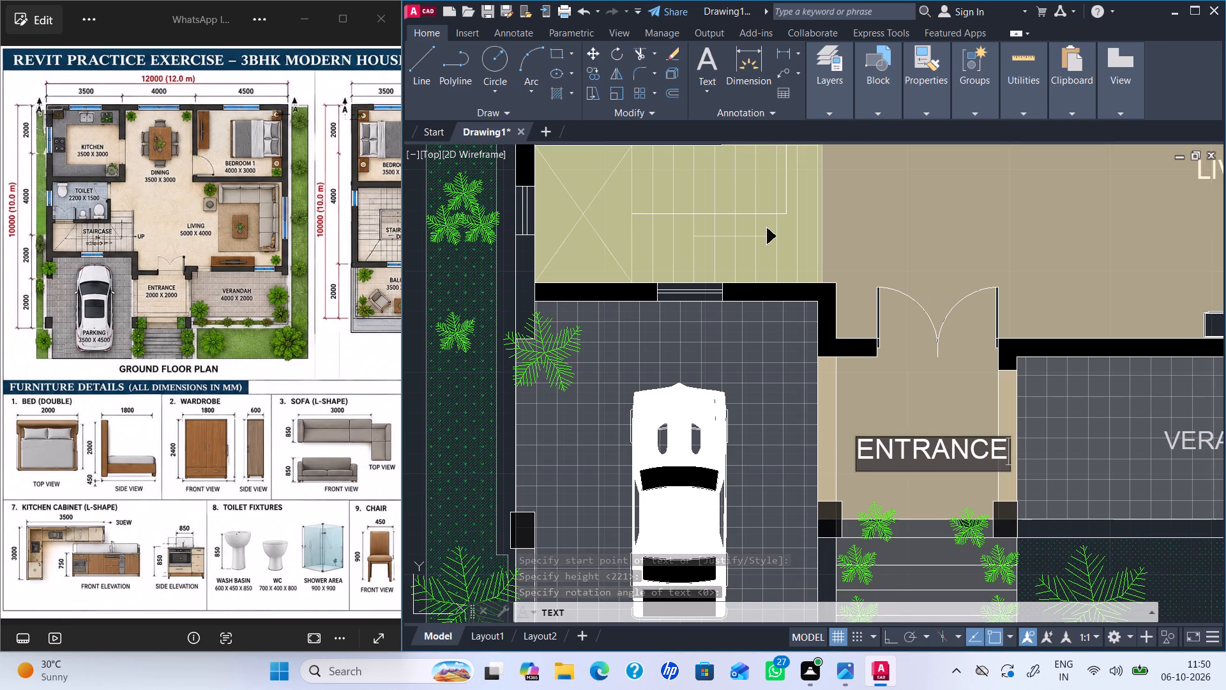
key("Return")
key("Return")
Shift the ENTRANCE label slightly towards the parking side so it sits centred in the entrance area.
scroll(925, 471, "down", 1)
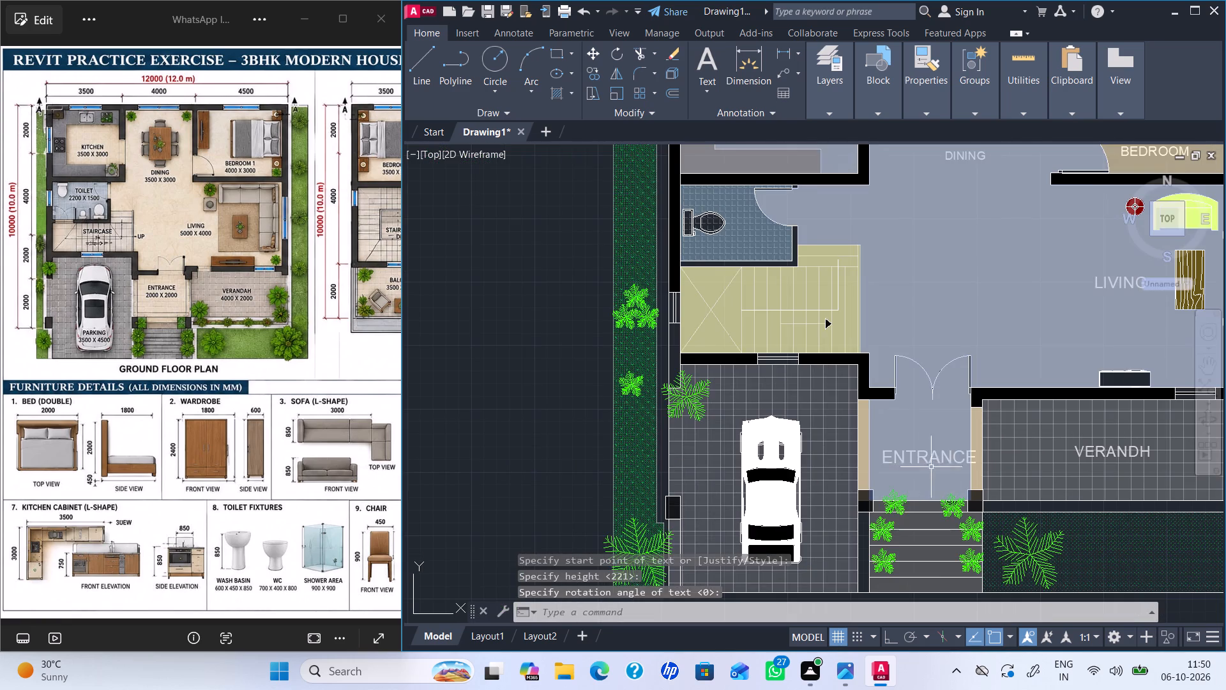
left_click(914, 460)
left_click(879, 464)
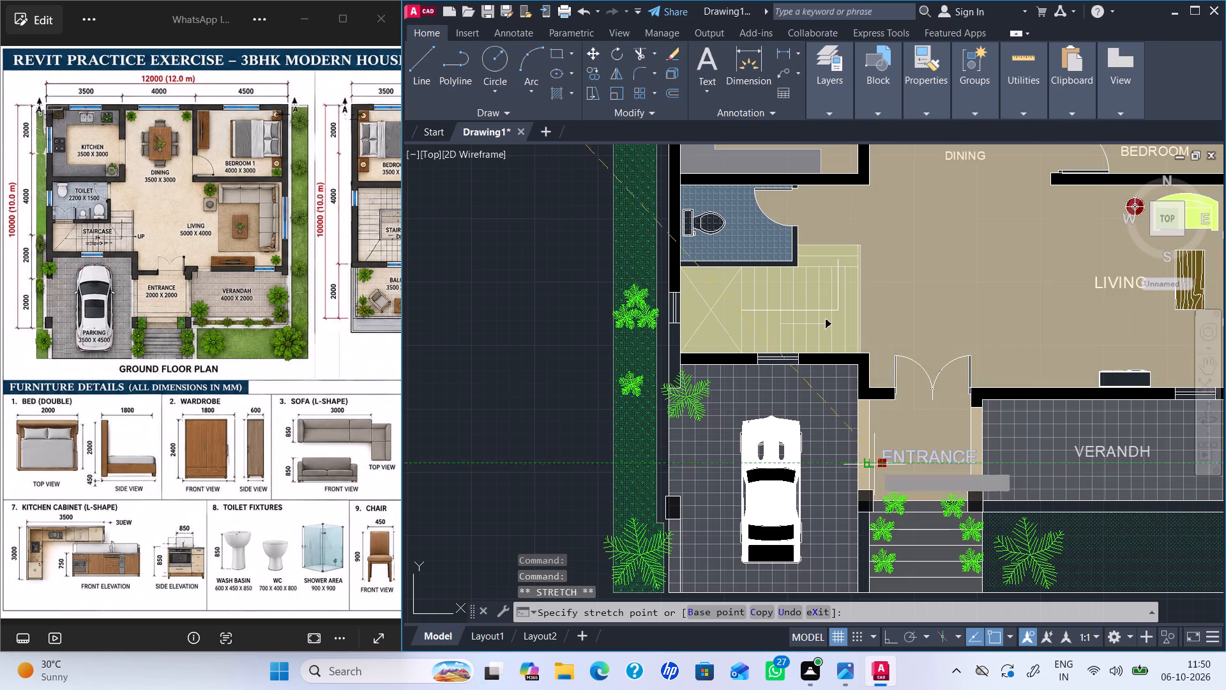
scroll(876, 464, "up", 3)
left_click(876, 464)
scroll(899, 464, "down", 3)
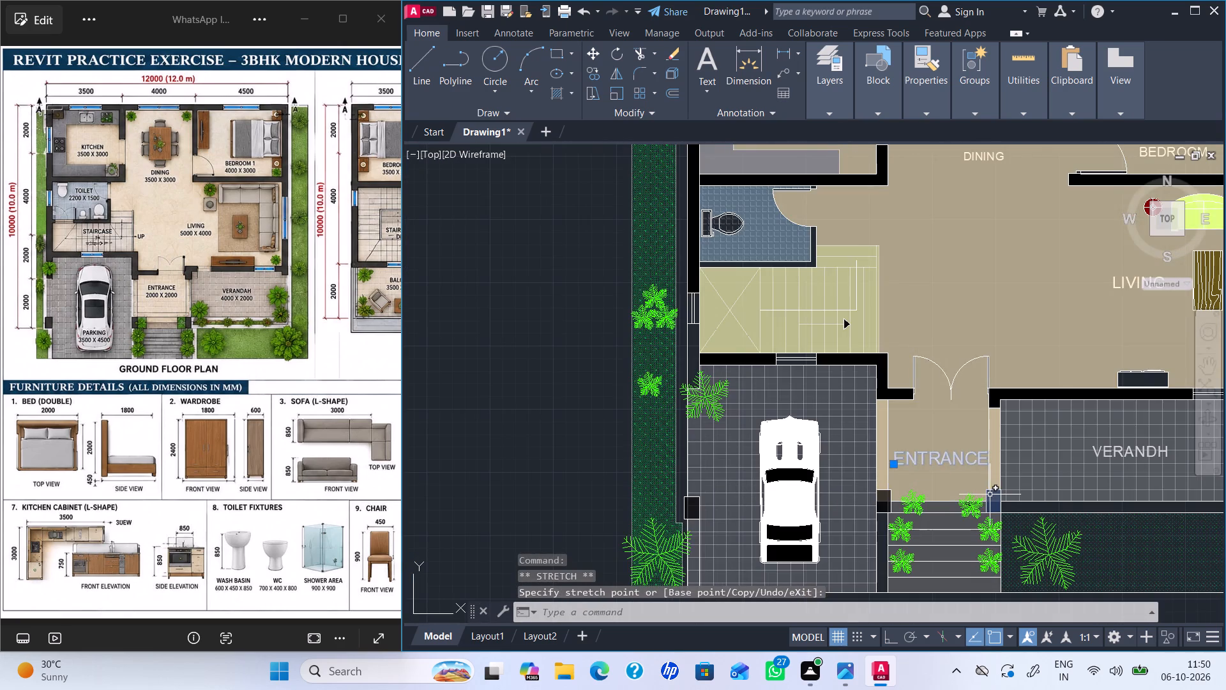
key("Escape")
key("Escape")
Add a horizontal single-line text label STAIRCASE, about 173 high, over the upper flight of the stairs.
scroll(1082, 549, "down", 2)
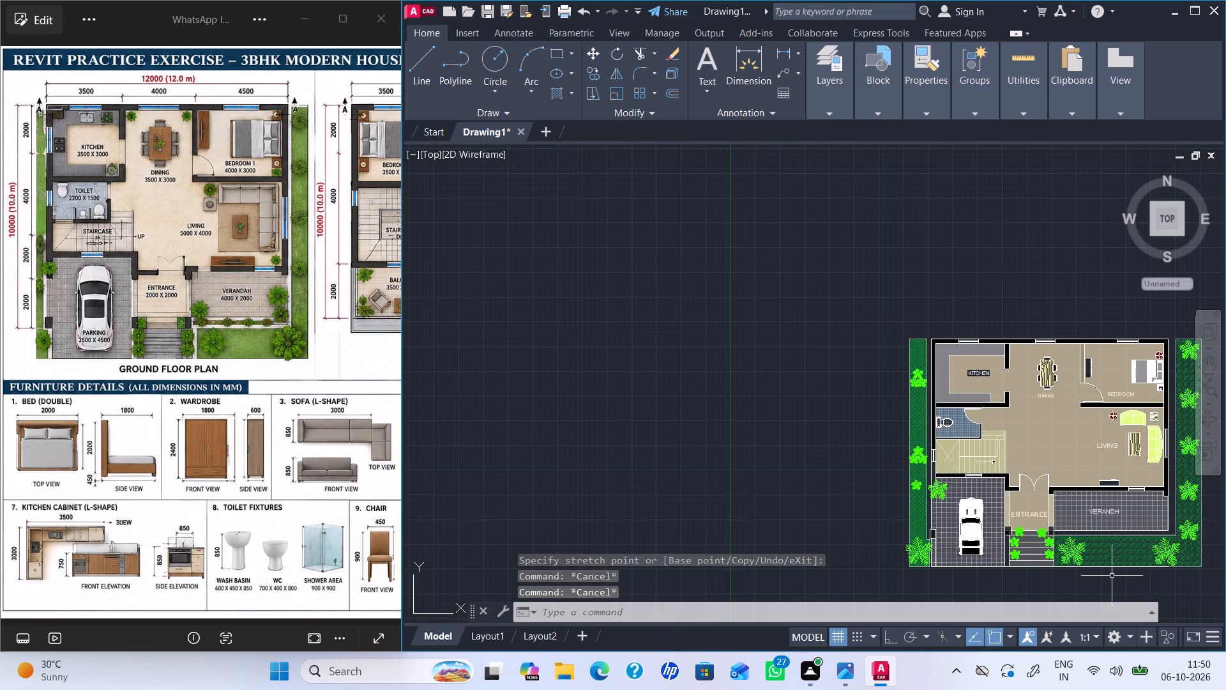
scroll(787, 401, "up", 1)
middle_click_drag(736, 330, 443, 230)
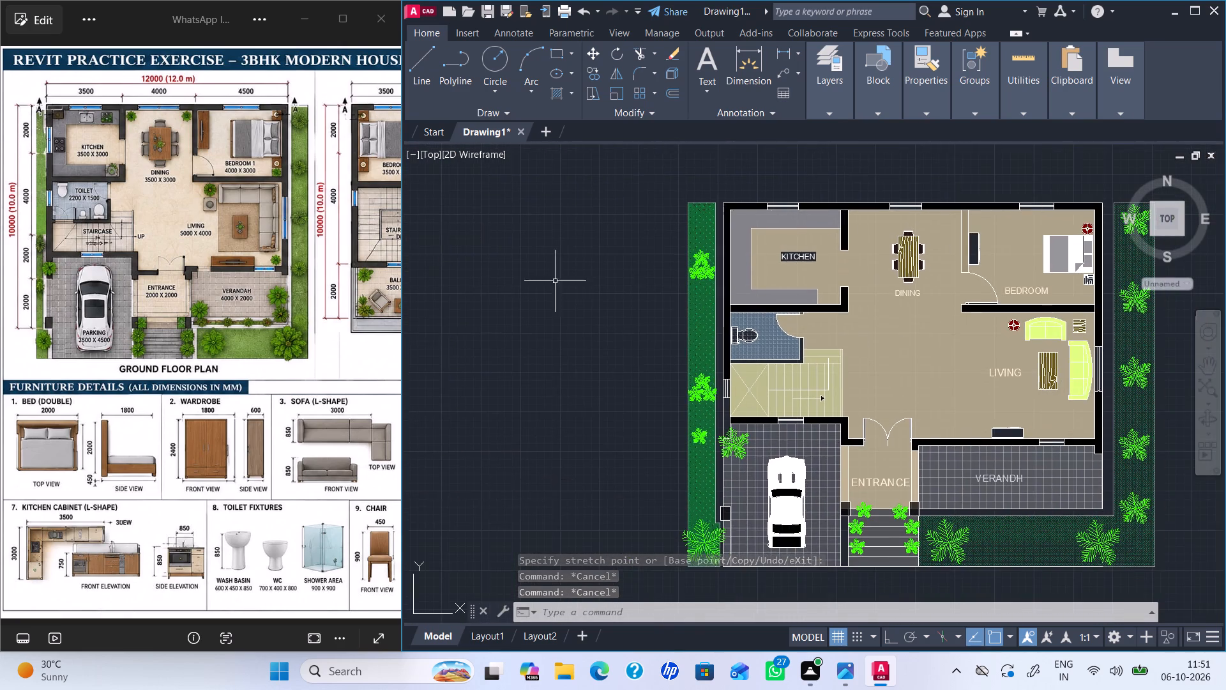
scroll(795, 388, "up", 3)
type("DT")
key("Return")
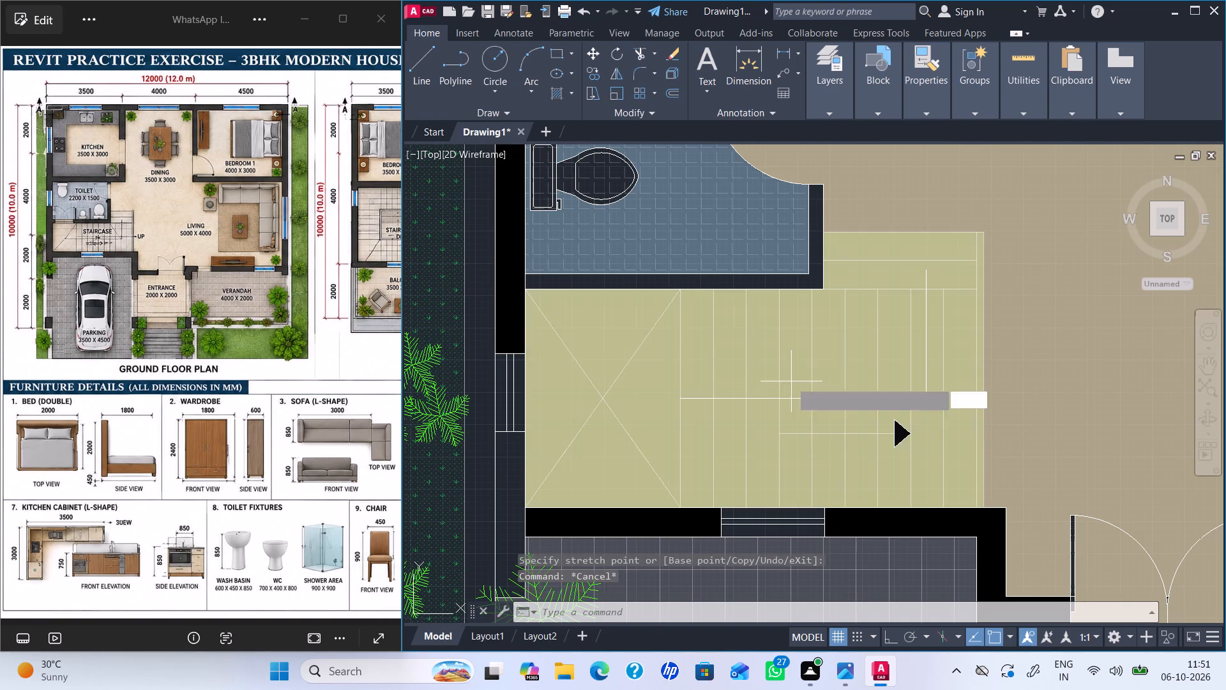
left_click(738, 347)
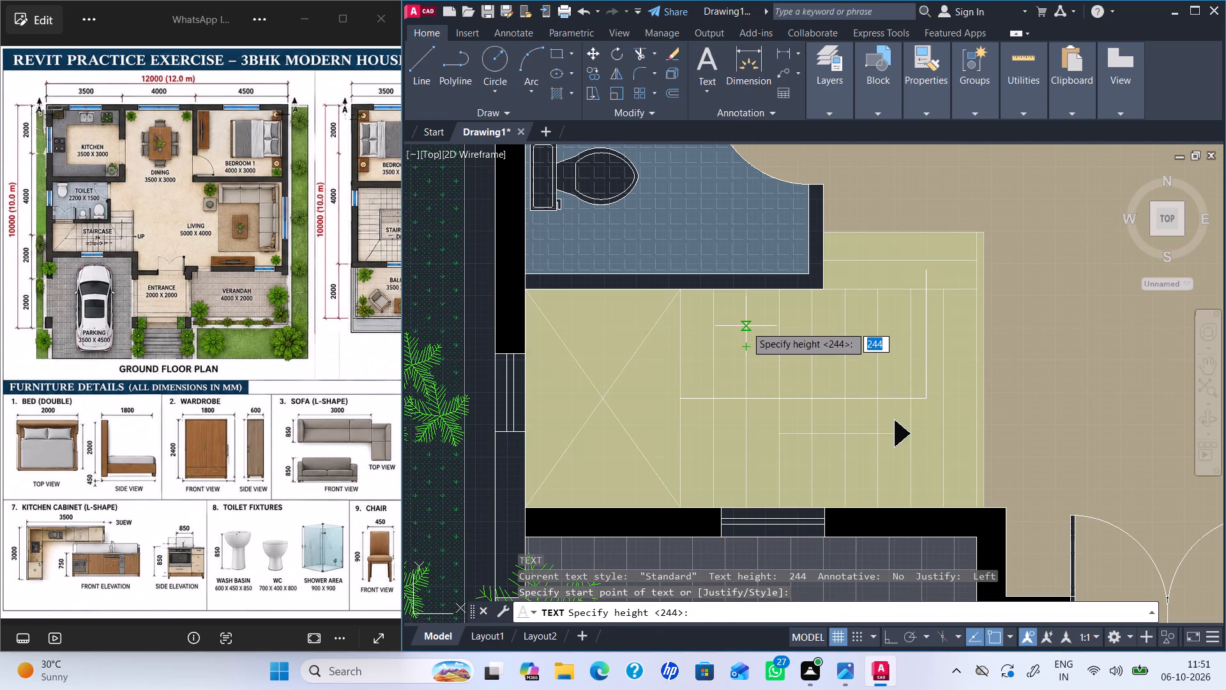
left_click(746, 325)
key("Return")
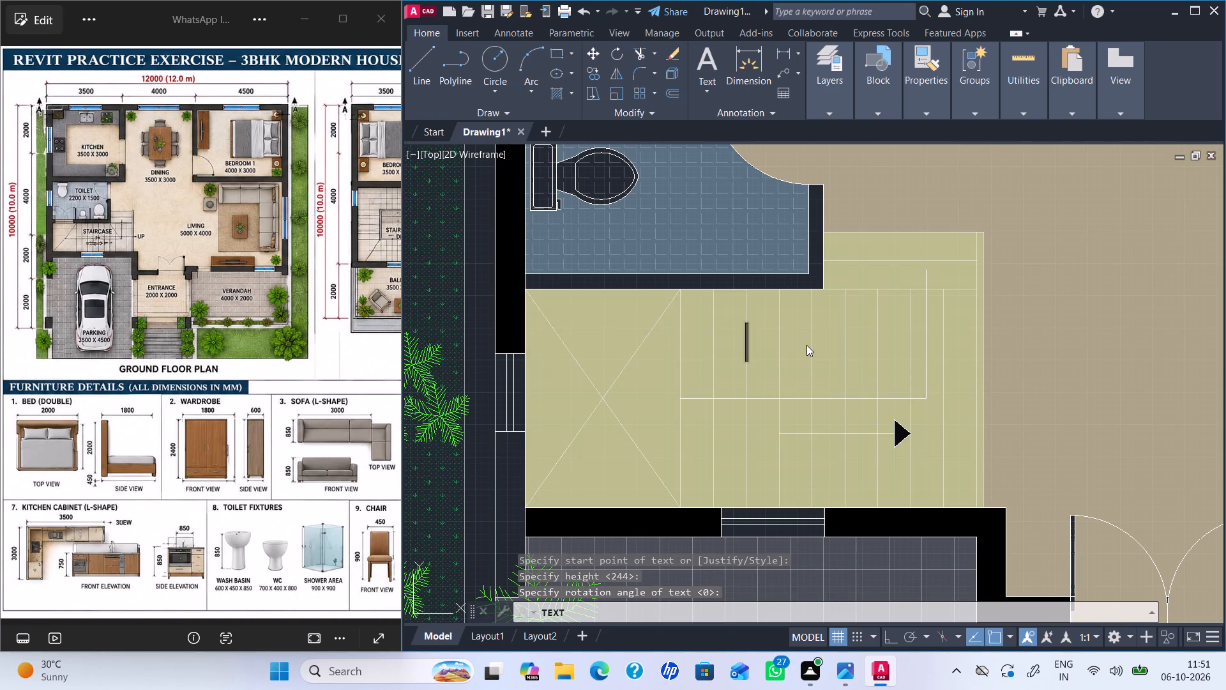
type("STAIRC")
type("AS")
key("e")
key("Return")
key("Return")
Add a horizontal single-line text label TOILET, about 124 high, on the toilet floor below the WC.
scroll(948, 372, "down", 2)
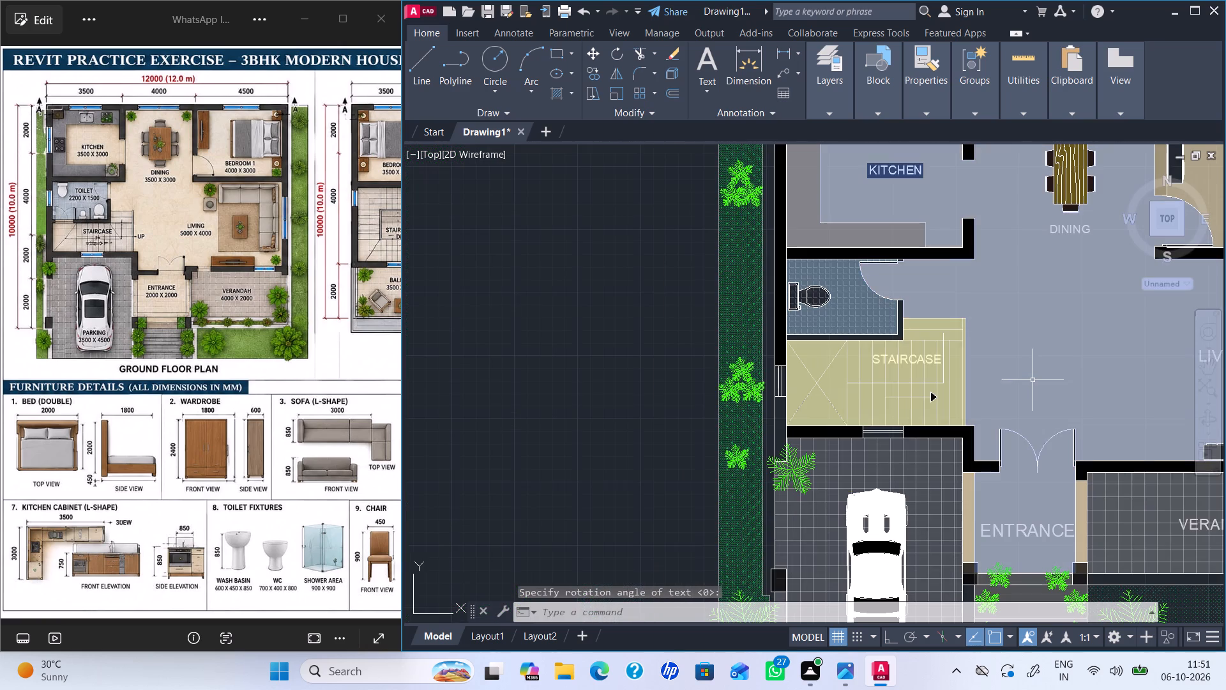
scroll(845, 298, "up", 3)
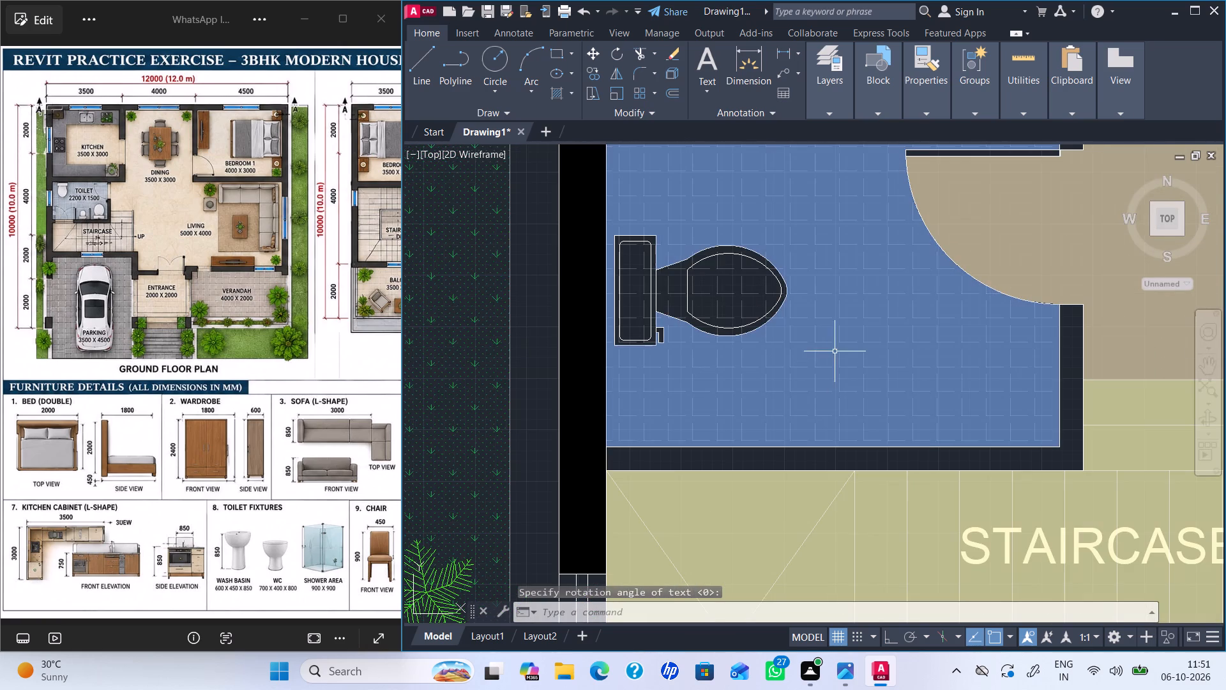
key("f")
key("BackSpace")
type("DT")
key("Return")
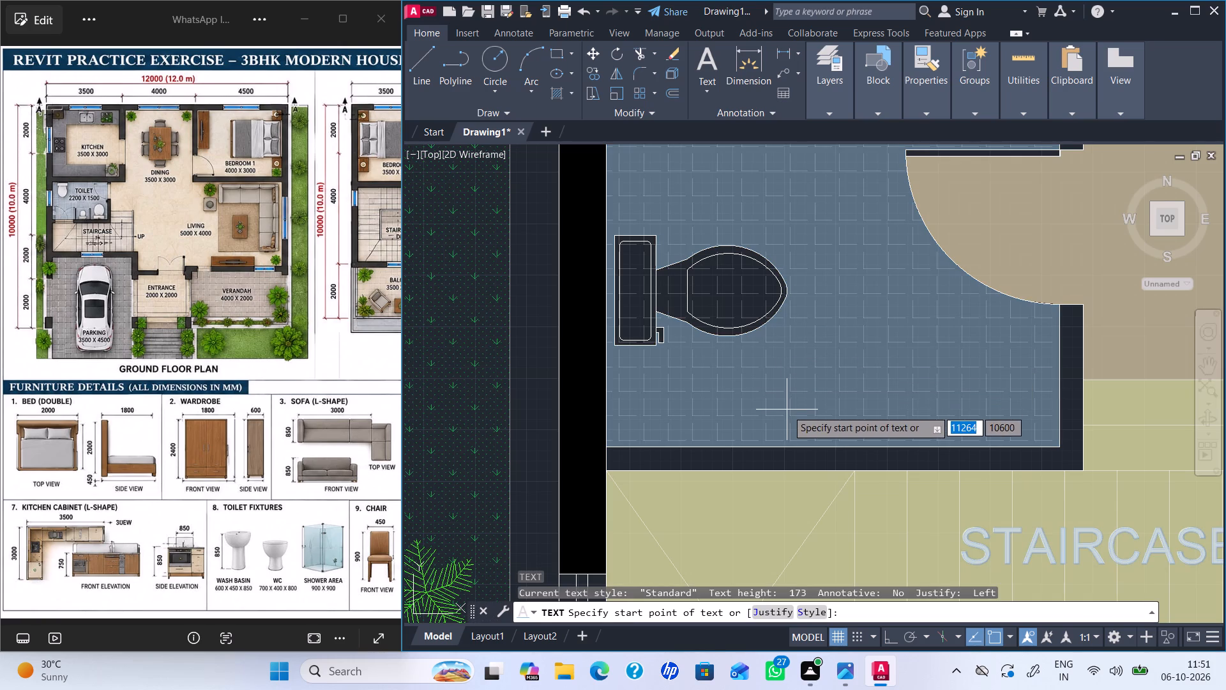
left_click(787, 410)
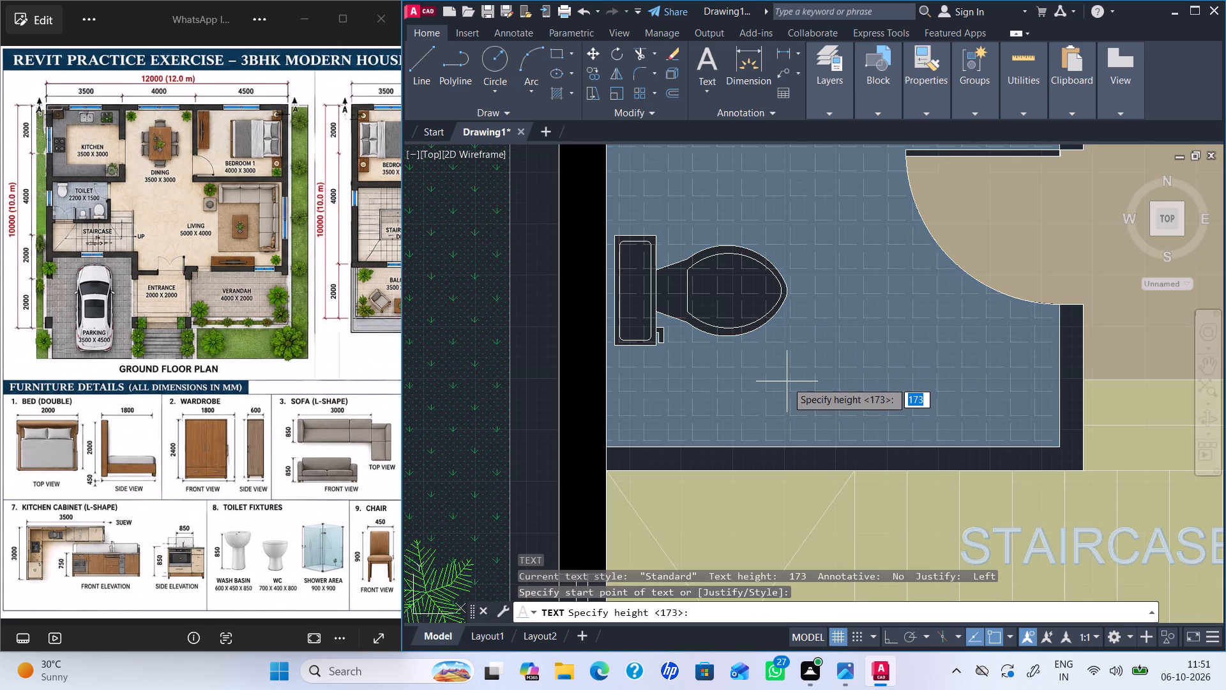
left_click(787, 384)
key("Return")
type("TOILET")
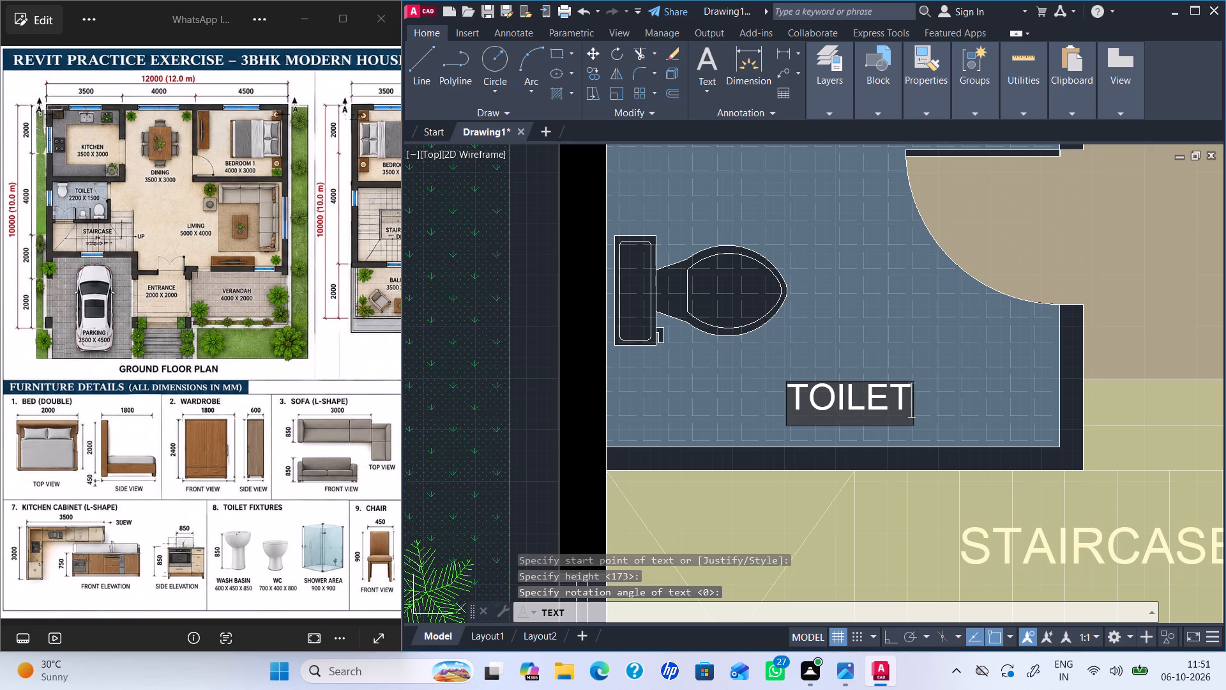
key("Return")
key("Return")
Add a horizontal single-line text label UP, about 109 high, just outside the staircase beside its direction arrow.
scroll(835, 416, "down", 2)
scroll(1154, 497, "down", 1)
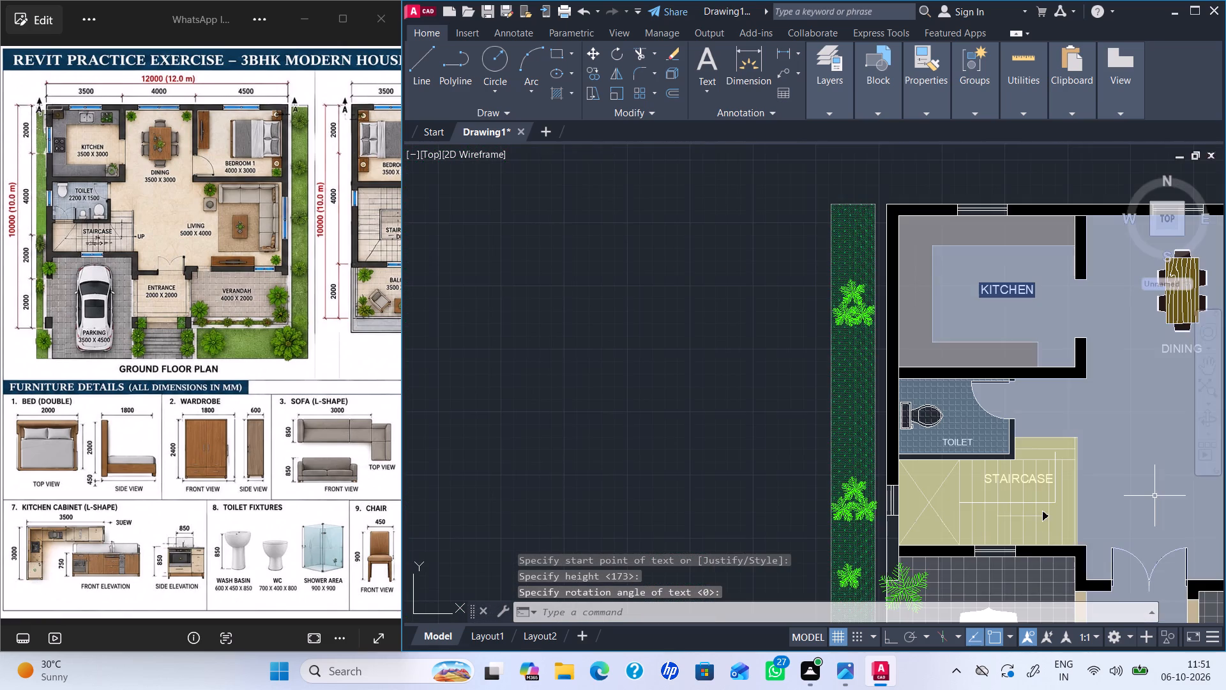
middle_click_drag(1122, 477, 835, 380)
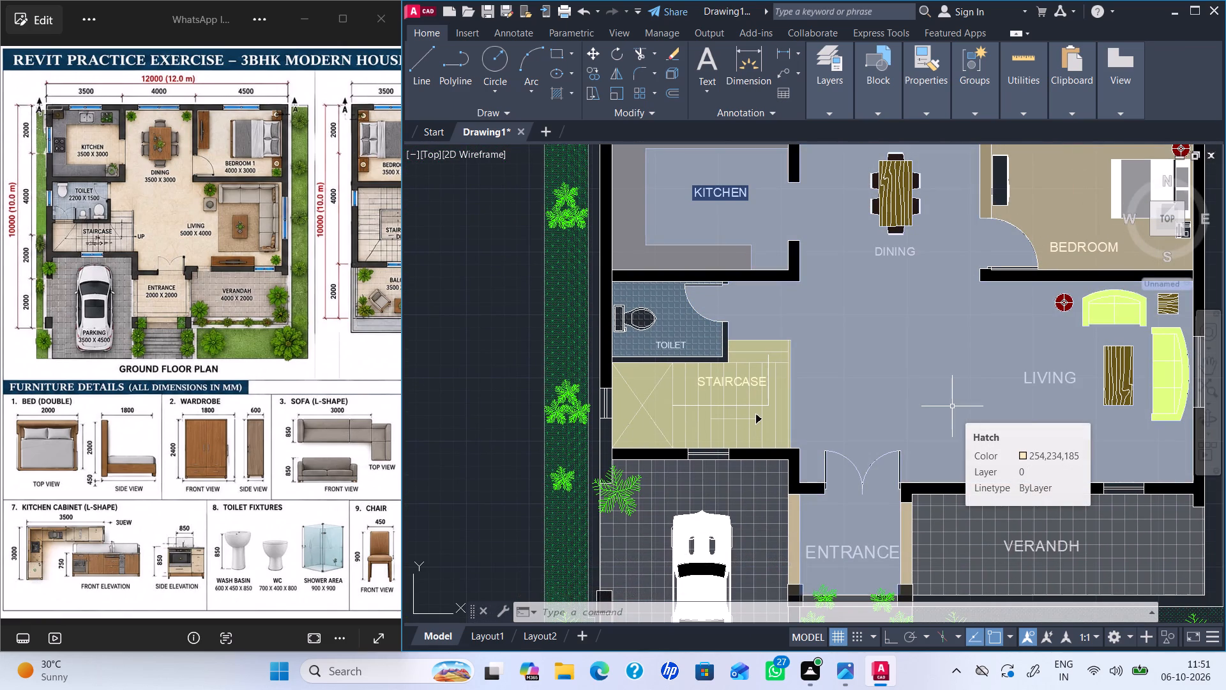
scroll(953, 406, "down", 1)
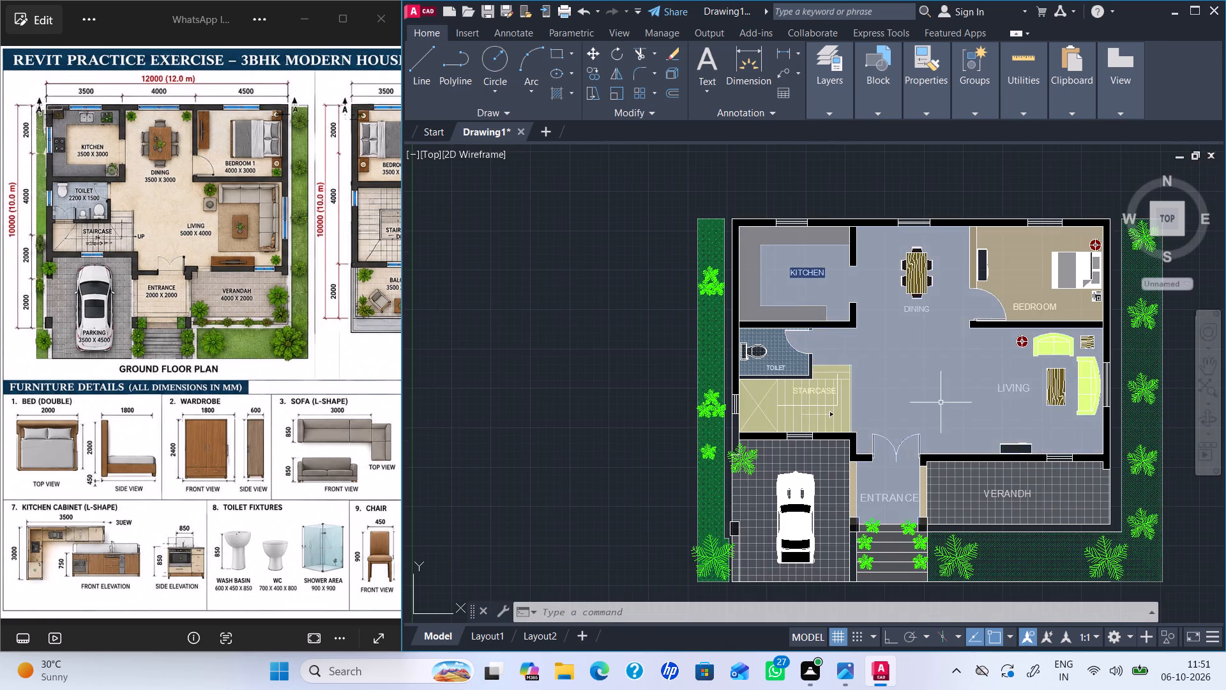
scroll(883, 410, "up", 3)
type("DT")
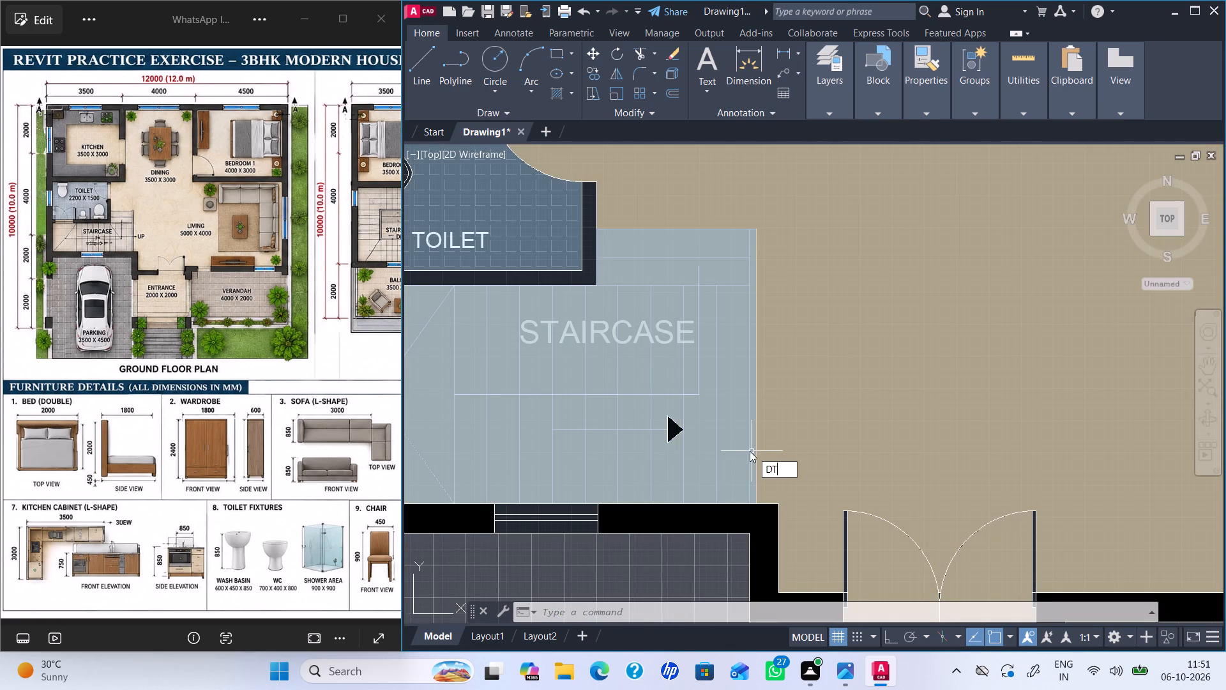
key("Return")
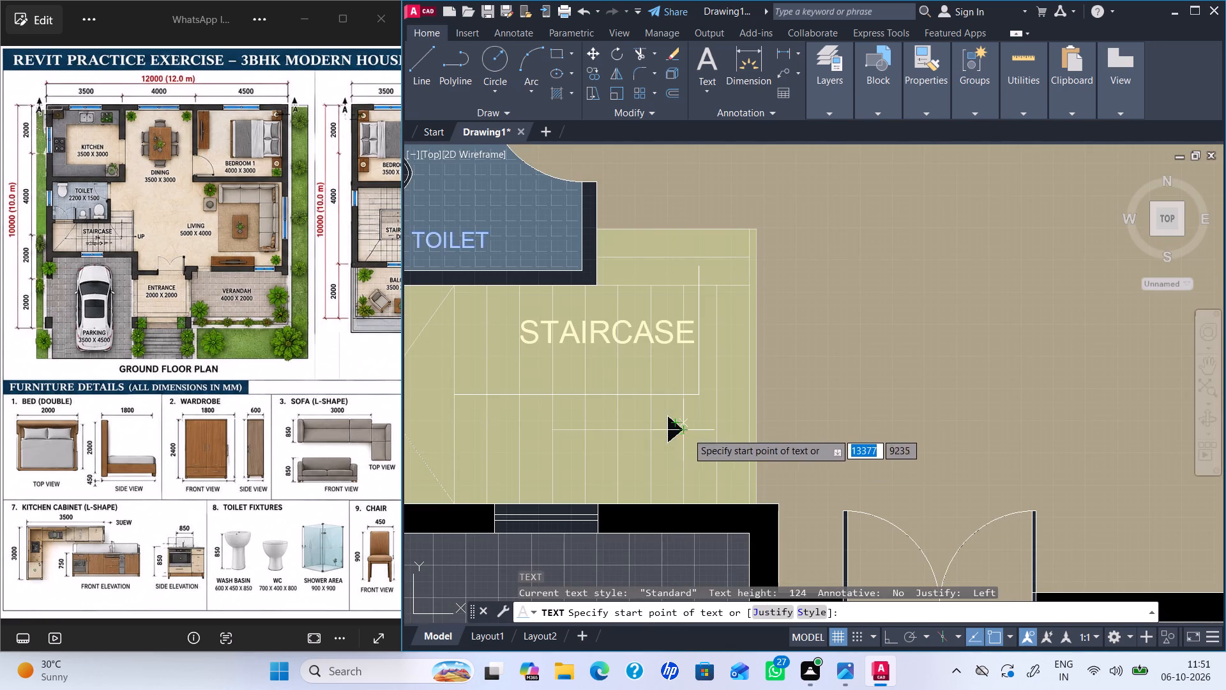
left_click(768, 438)
left_click(768, 424)
key("Return")
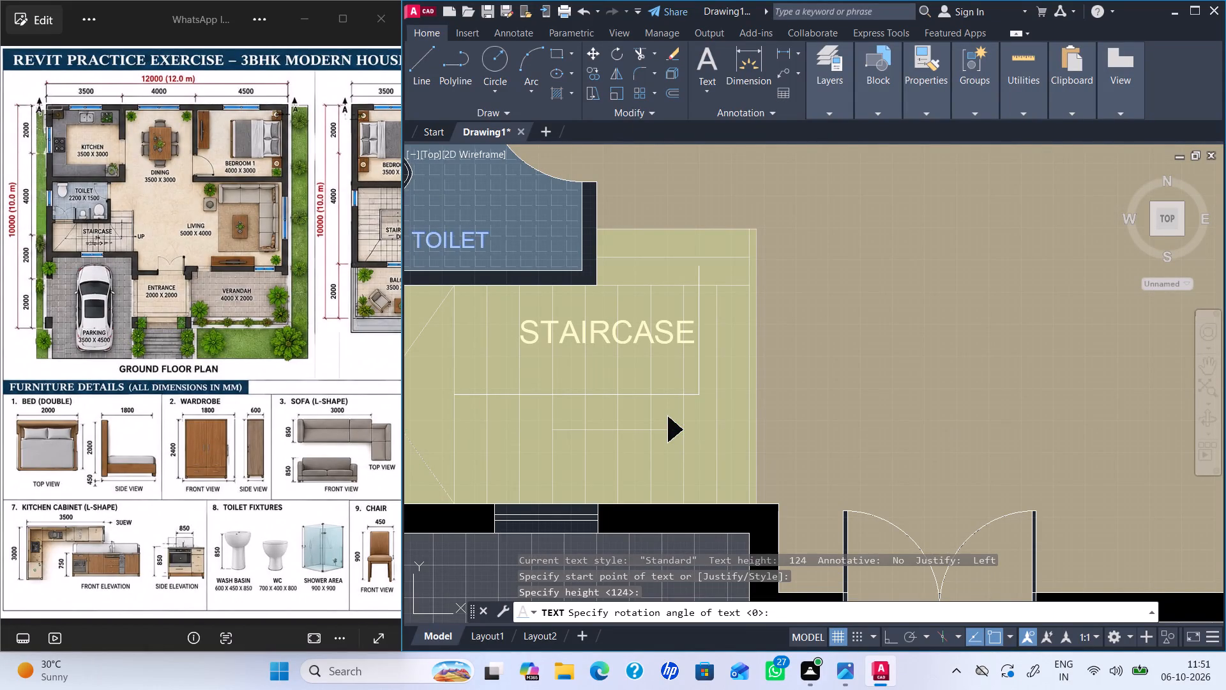
type("UP")
key("Return")
key("Return")
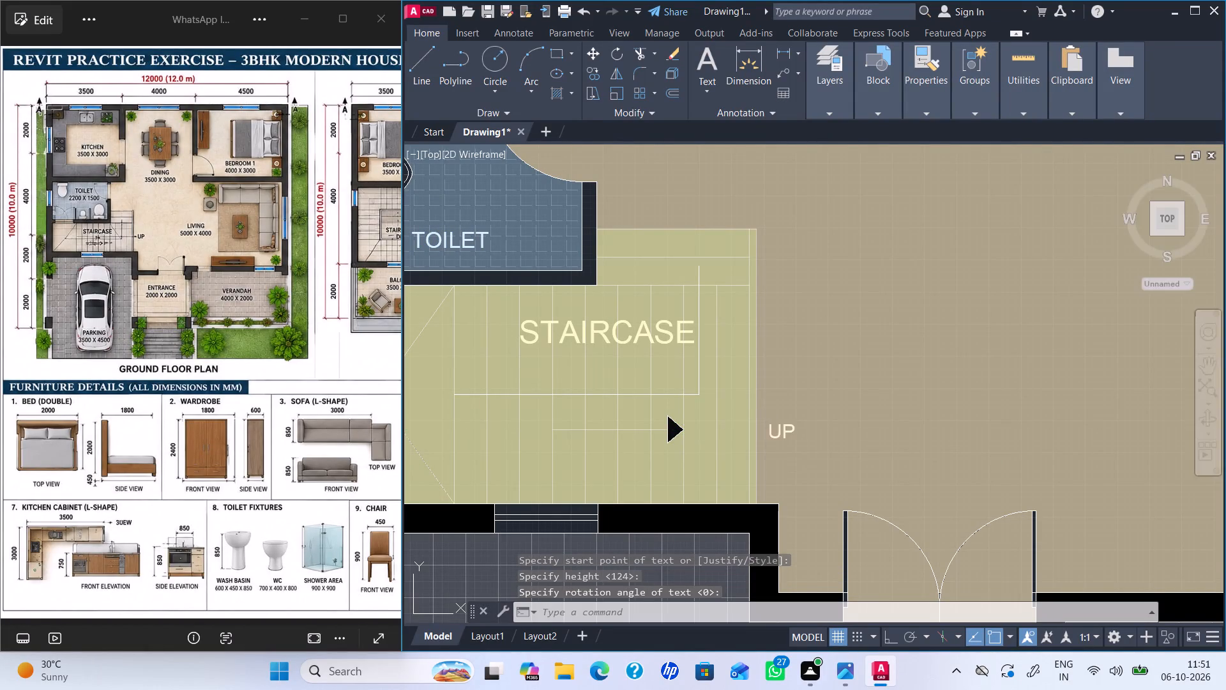
Scale the UP label from its start point to about twice its size.
scroll(916, 470, "down", 2)
scroll(1010, 466, "down", 1)
scroll(913, 471, "up", 4)
left_click(947, 407)
key("s")
key("c")
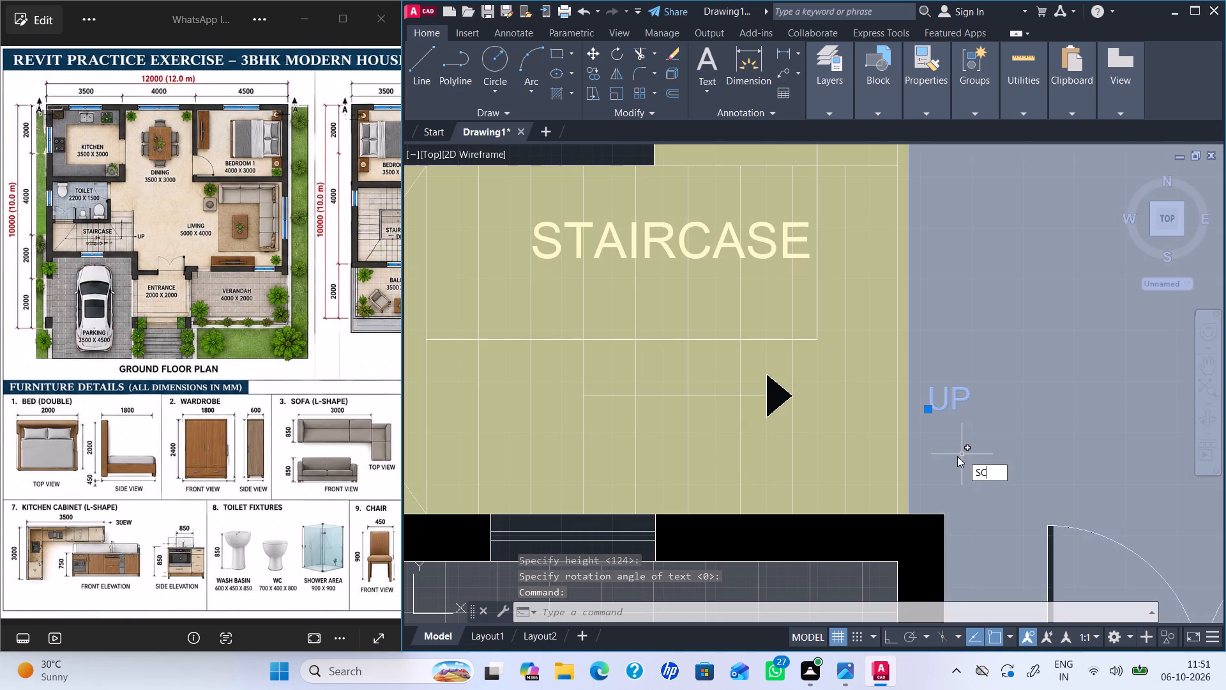
key("Return")
left_click(934, 410)
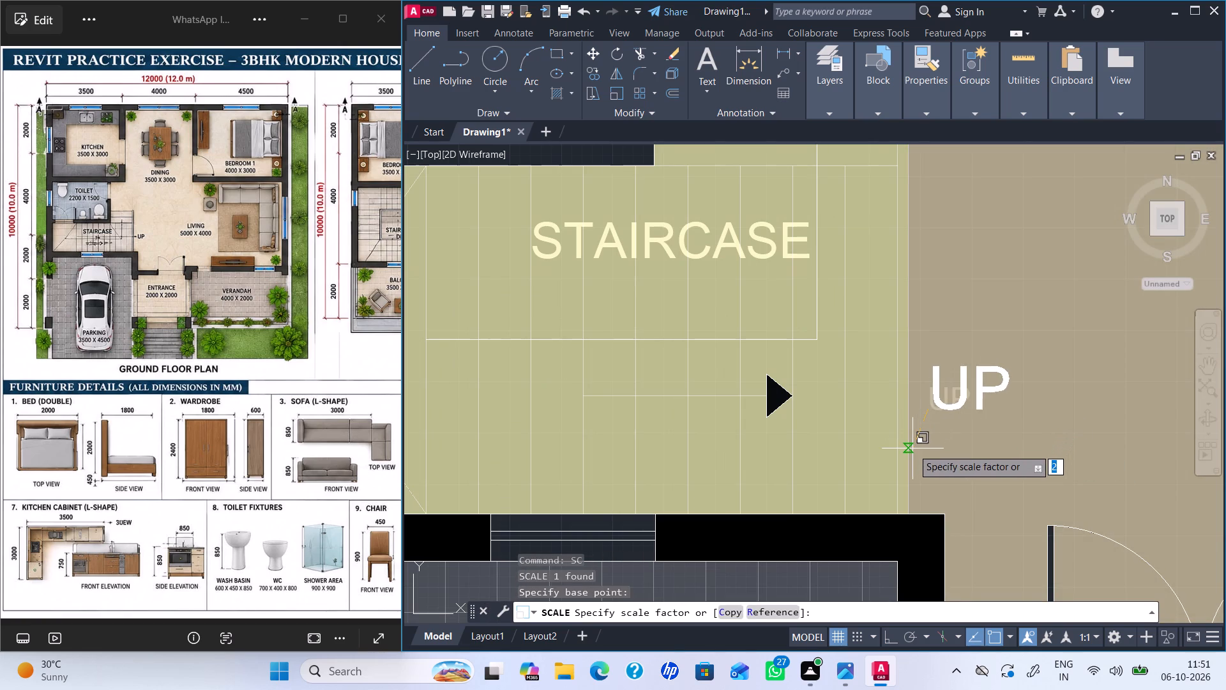
left_click(912, 448)
Review the whole labelled ground floor plan and compare it with the reference sheet, including the first floor plan.
scroll(969, 447, "down", 3)
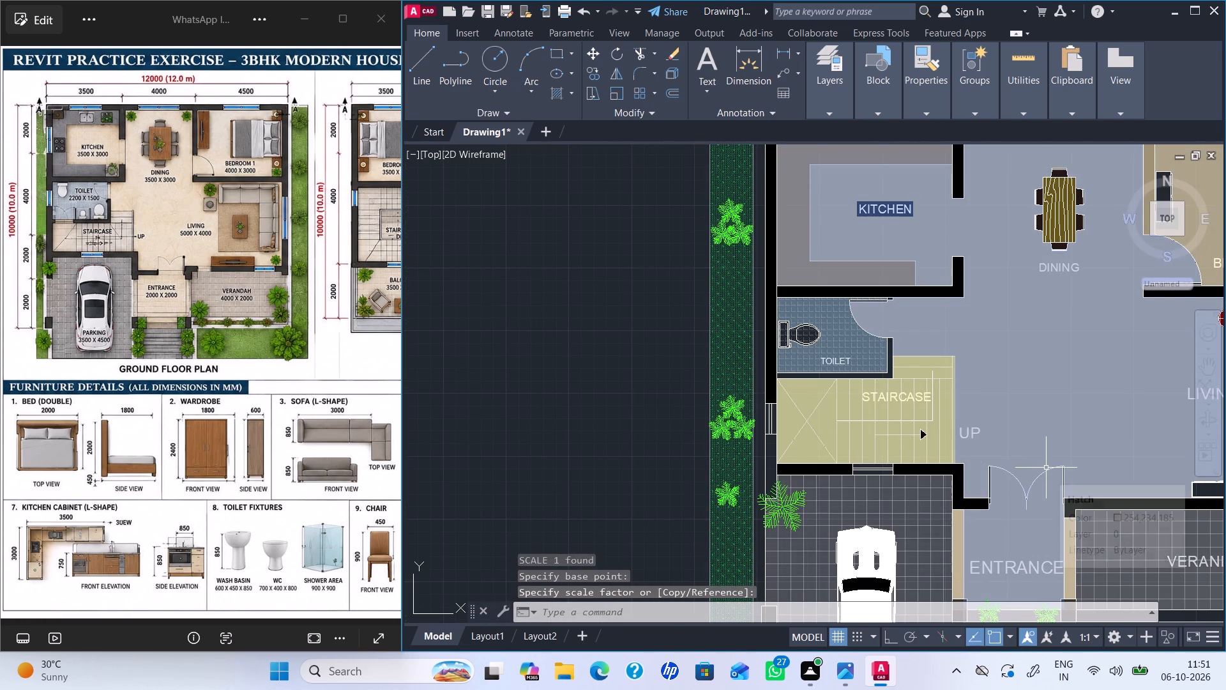
scroll(1046, 468, "down", 2)
scroll(1046, 468, "up", 1)
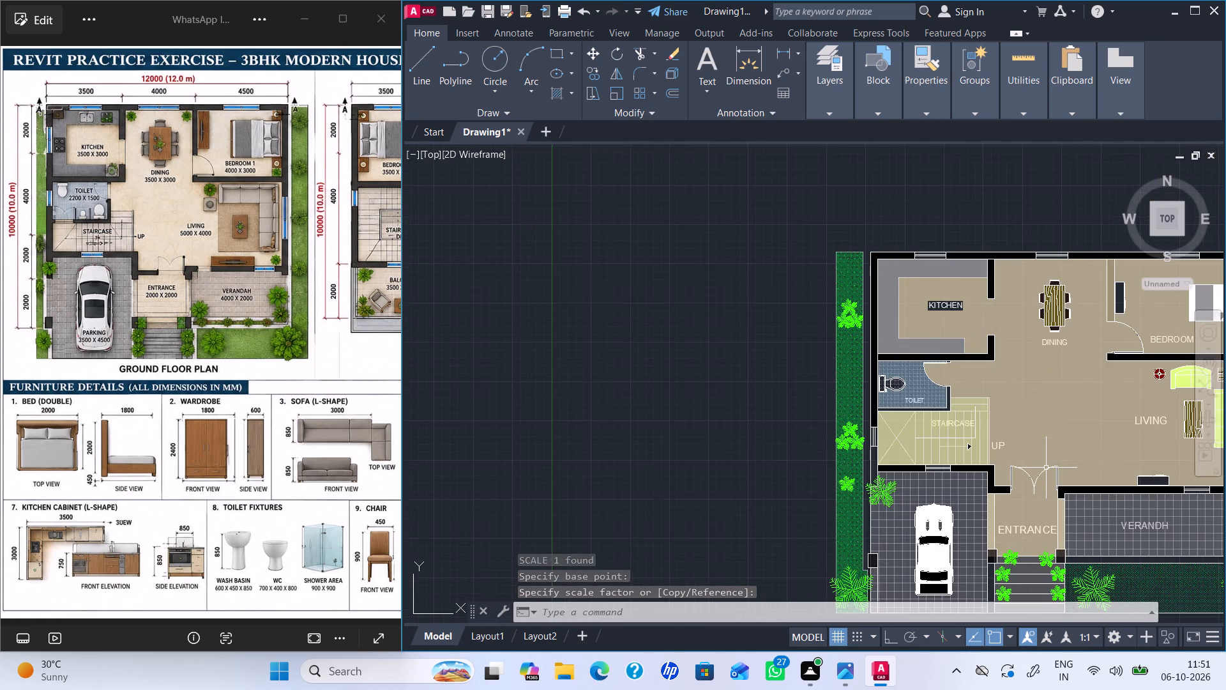
scroll(1046, 468, "up", 1)
scroll(1048, 467, "down", 1)
middle_click_drag(1042, 450, 828, 352)
middle_click(798, 383)
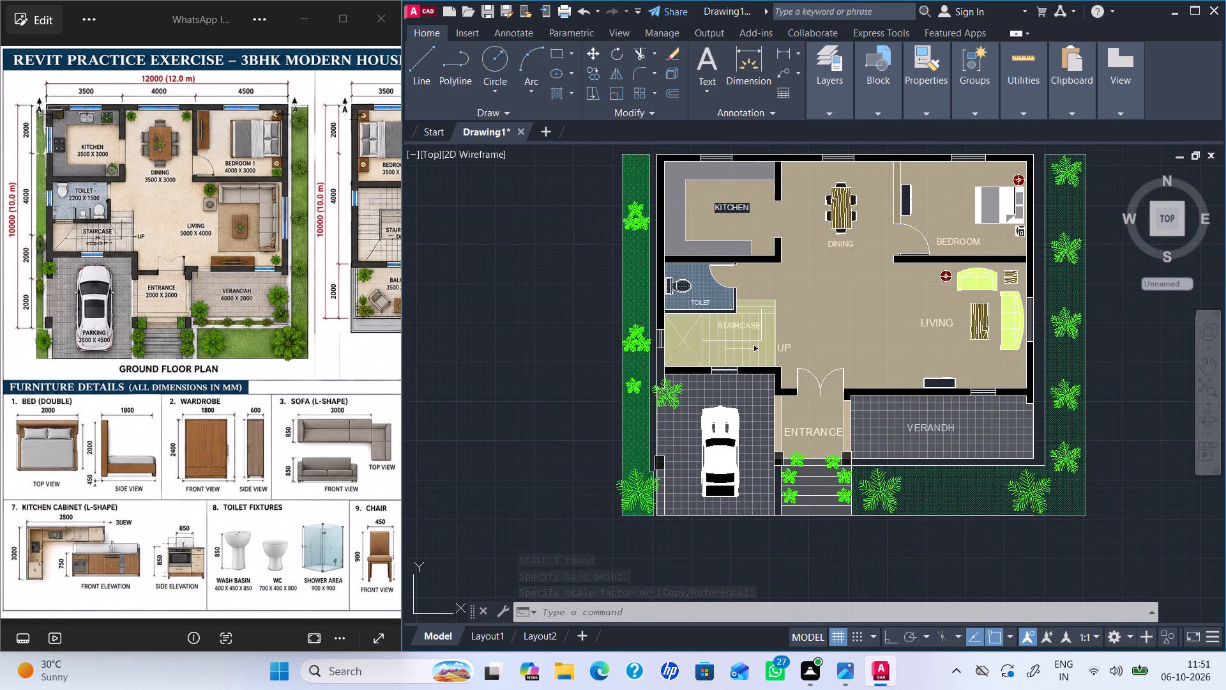
middle_click_drag(845, 374, 839, 388)
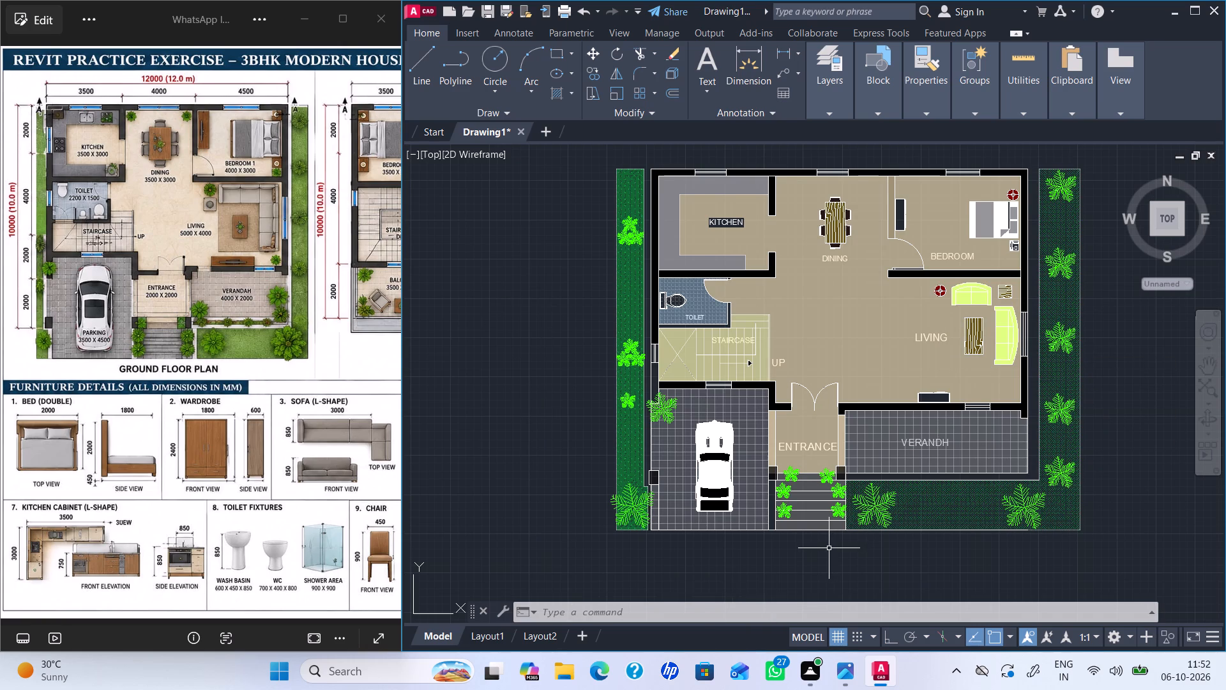
middle_click_drag(829, 548, 727, 557)
middle_click_drag(727, 557, 720, 541)
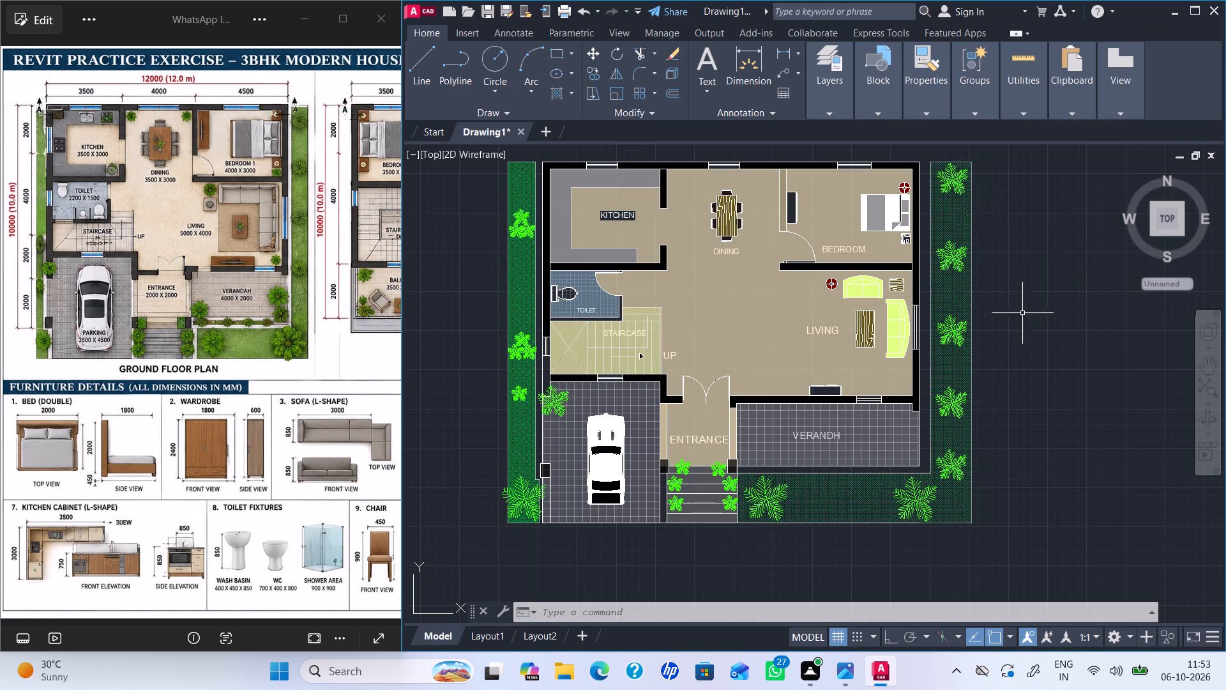
middle_click_drag(1028, 346, 1036, 364)
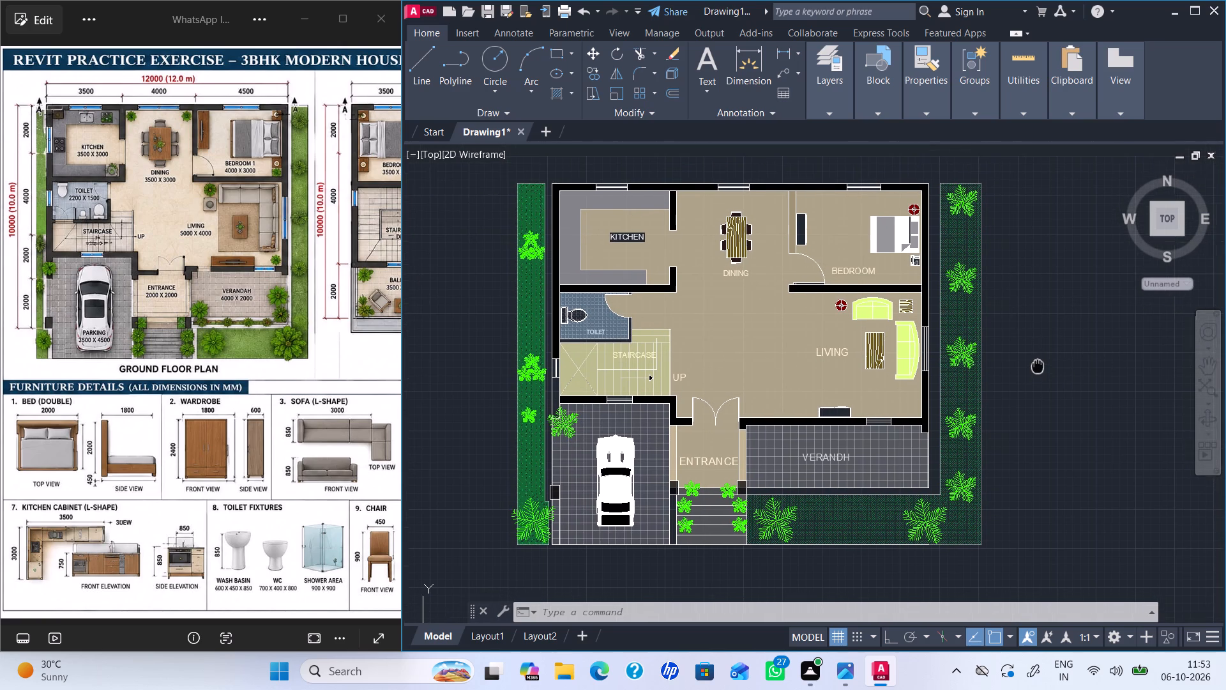
middle_click_drag(1036, 364, 1031, 355)
middle_click_drag(344, 313, 47, 331)
middle_click_drag(211, 297, 246, 303)
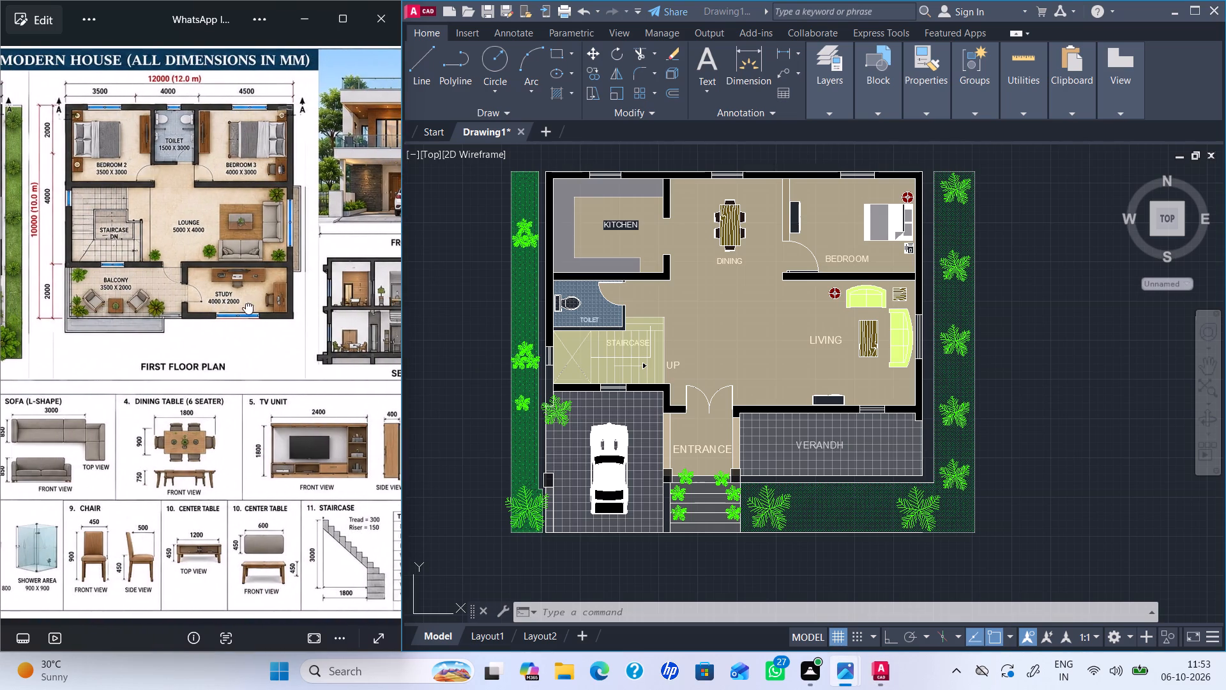
middle_click_drag(246, 303, 306, 304)
middle_click_drag(213, 313, 311, 305)
middle_click_drag(249, 307, 437, 297)
middle_click_drag(294, 303, 426, 307)
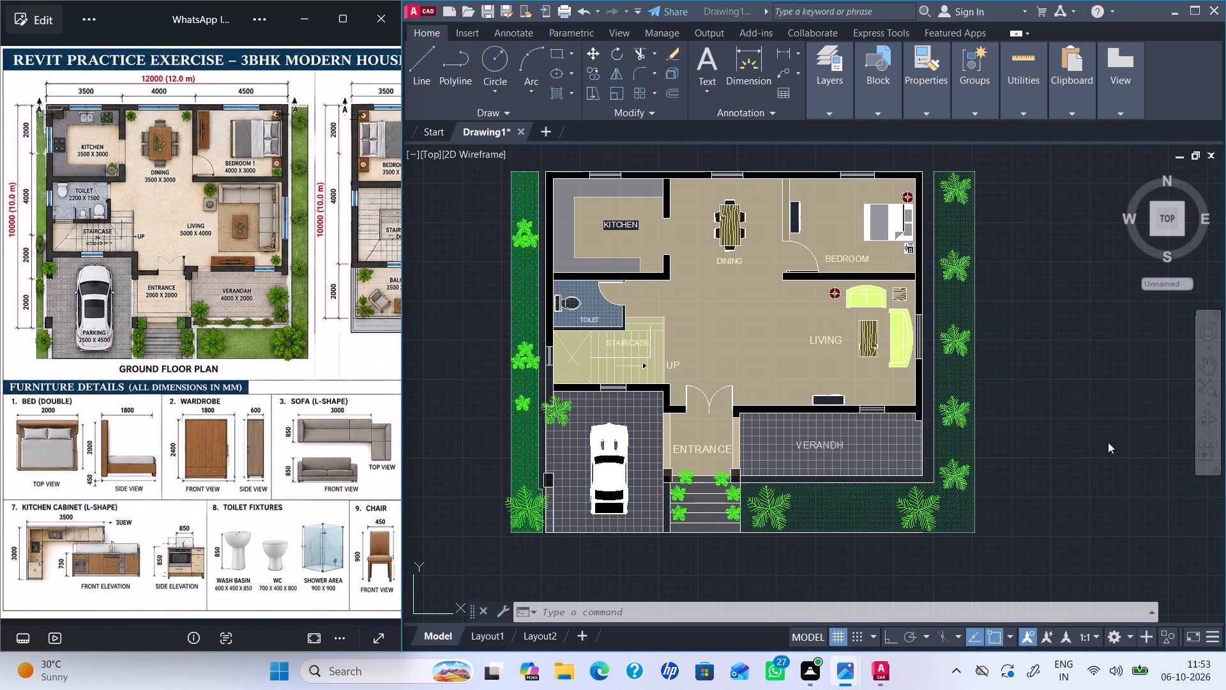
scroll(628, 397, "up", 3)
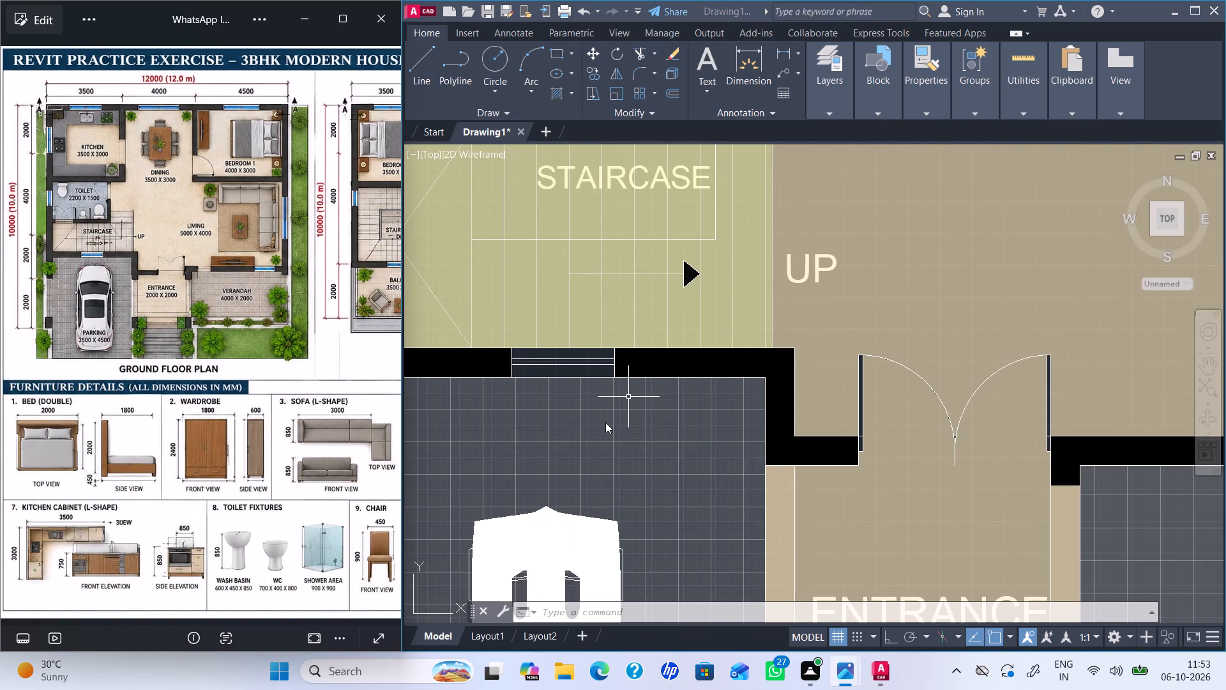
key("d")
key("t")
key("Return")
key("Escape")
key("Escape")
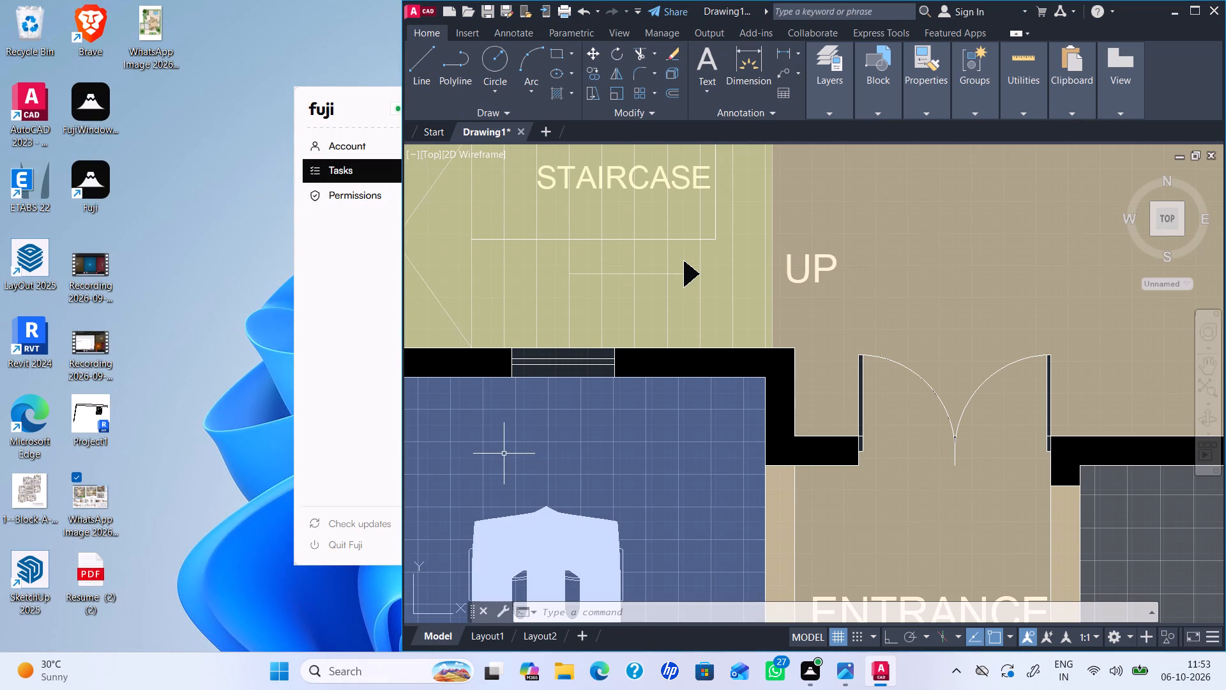
Maximize the drawing window so it fills the whole screen.
scroll(537, 450, "down", 2)
scroll(591, 466, "down", 2)
scroll(591, 467, "up", 1)
middle_click_drag(593, 467, 594, 466)
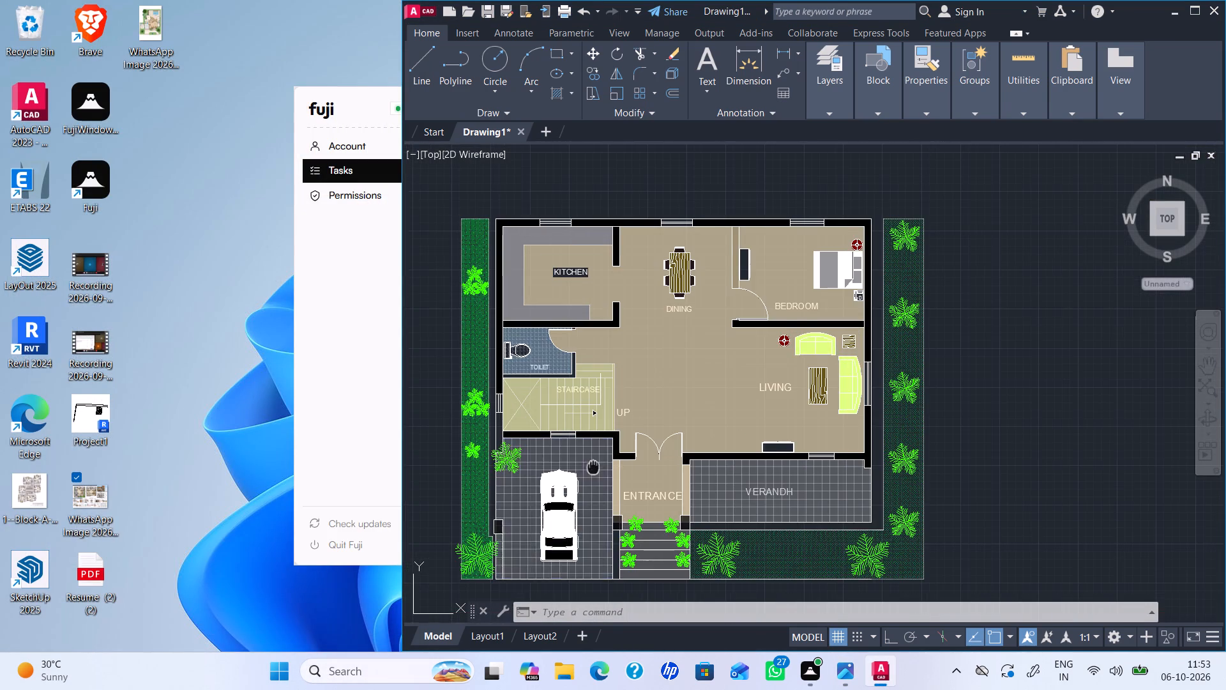
middle_click_drag(594, 466, 723, 433)
left_click(1198, 9)
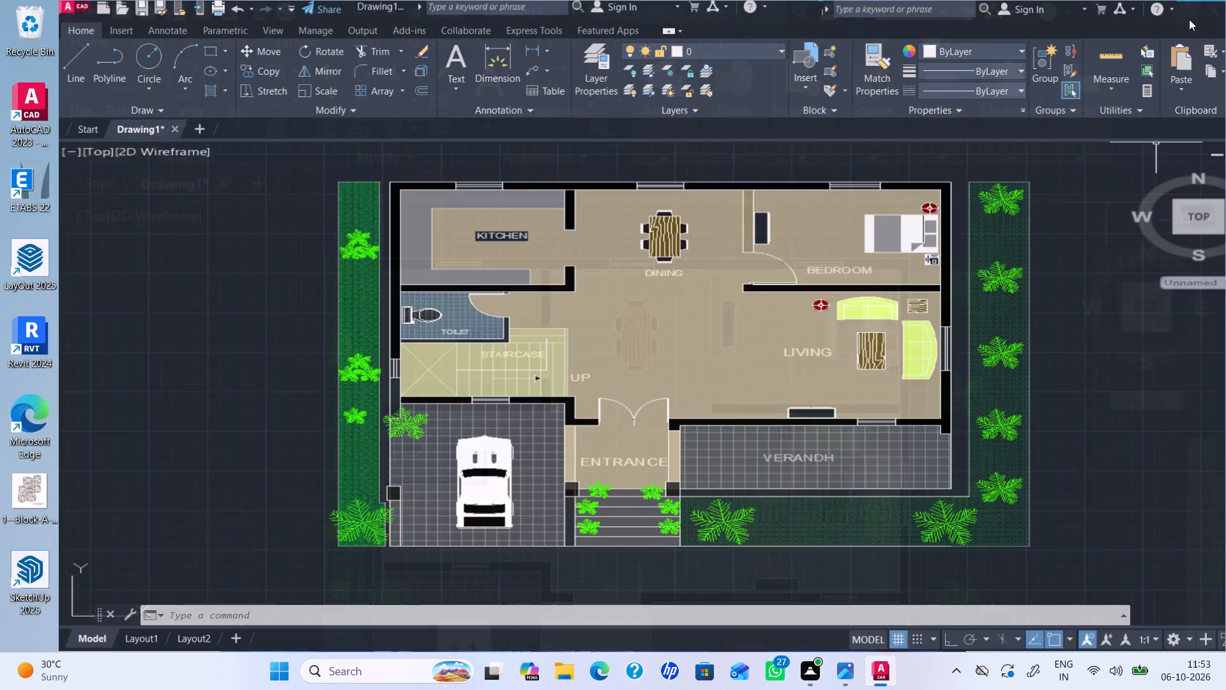
Add a horizontal single-line text label PARKING in the parking area, just above the car.
middle_click_drag(470, 433, 525, 404)
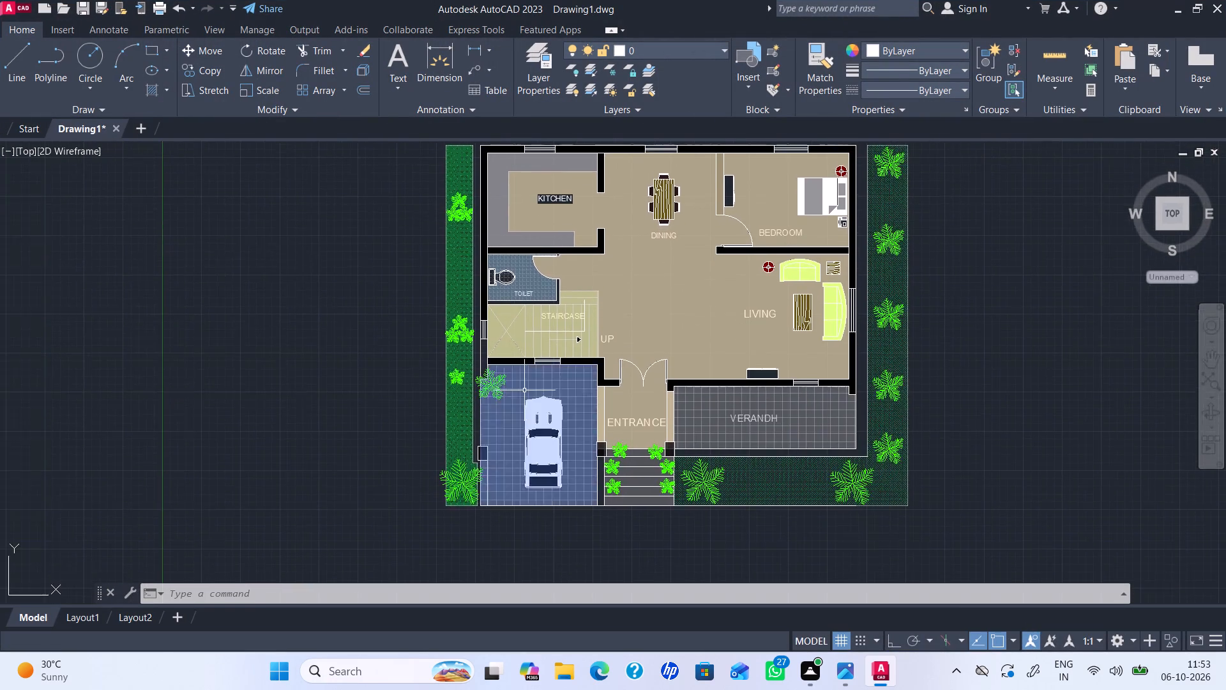
scroll(526, 389, "up", 2)
type("DT")
key("Return")
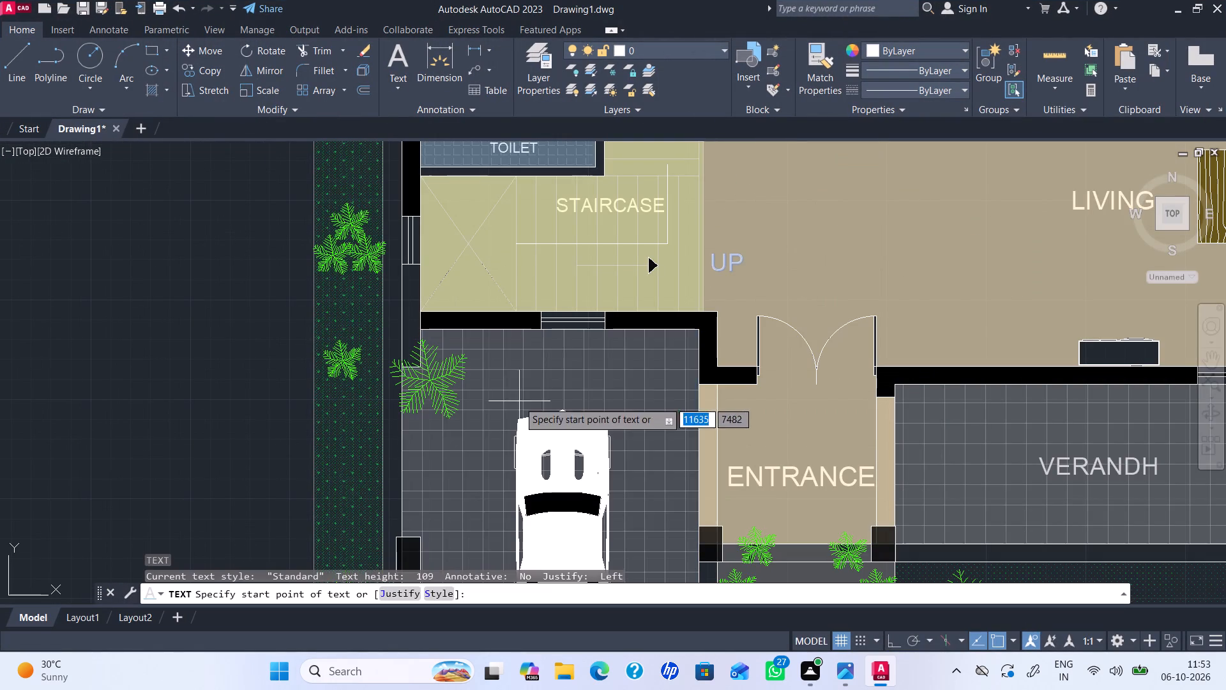
left_click(518, 376)
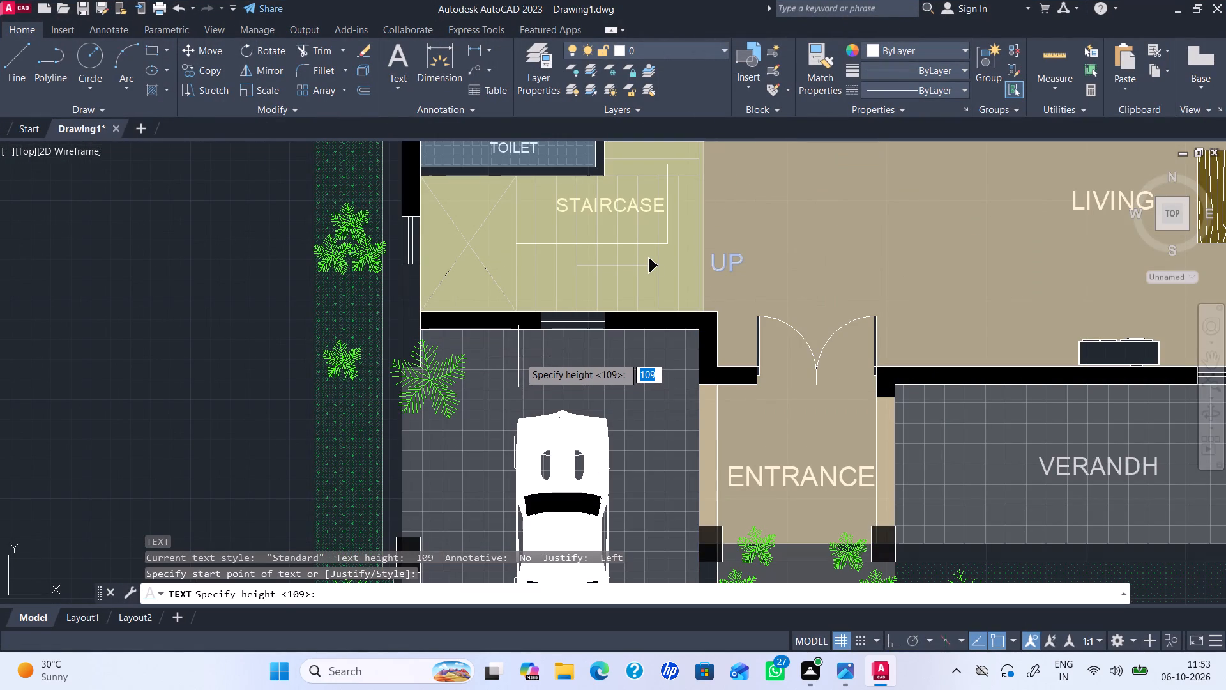
left_click(518, 357)
key("Return")
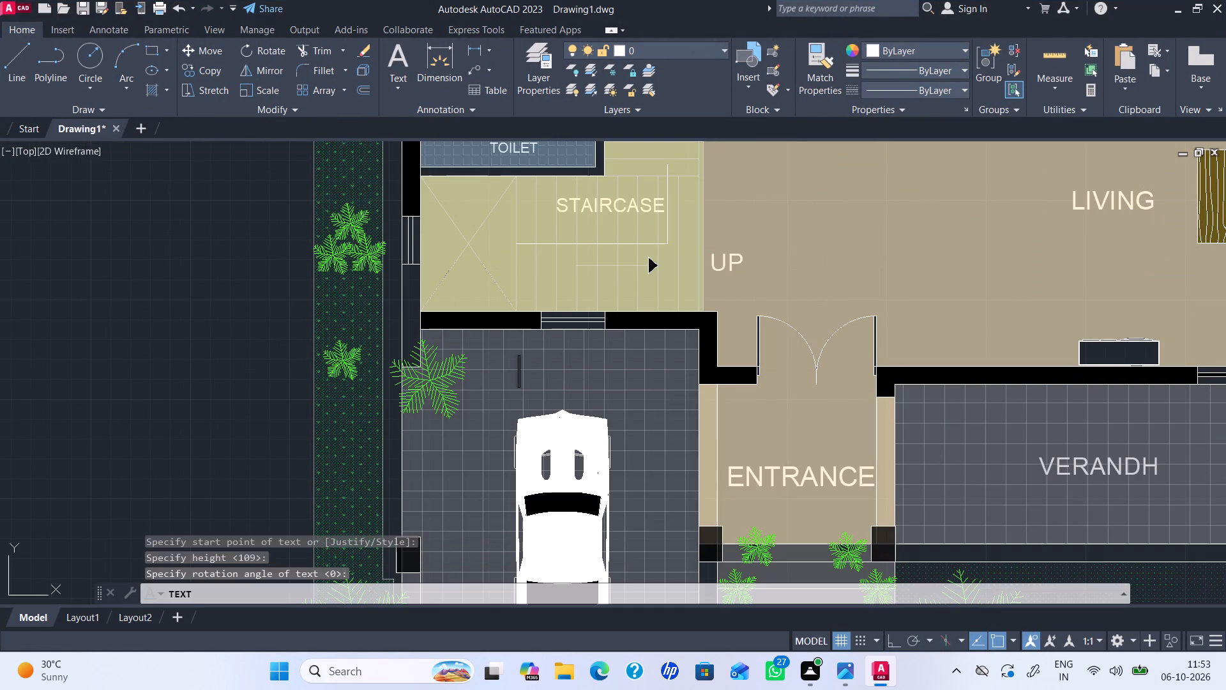
key("p")
key("a")
type("RKI")
type("NG")
key("Return")
key("Return")
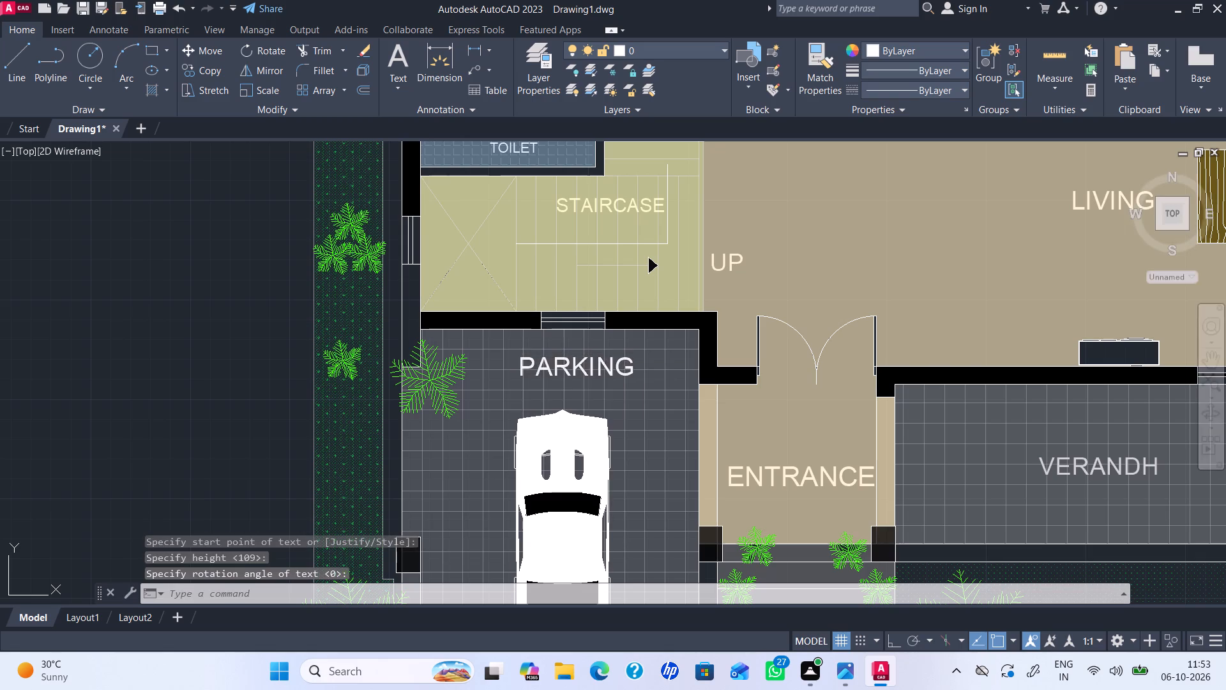
Open Layout1 and erase its existing viewport from the sheet.
scroll(597, 387, "down", 2)
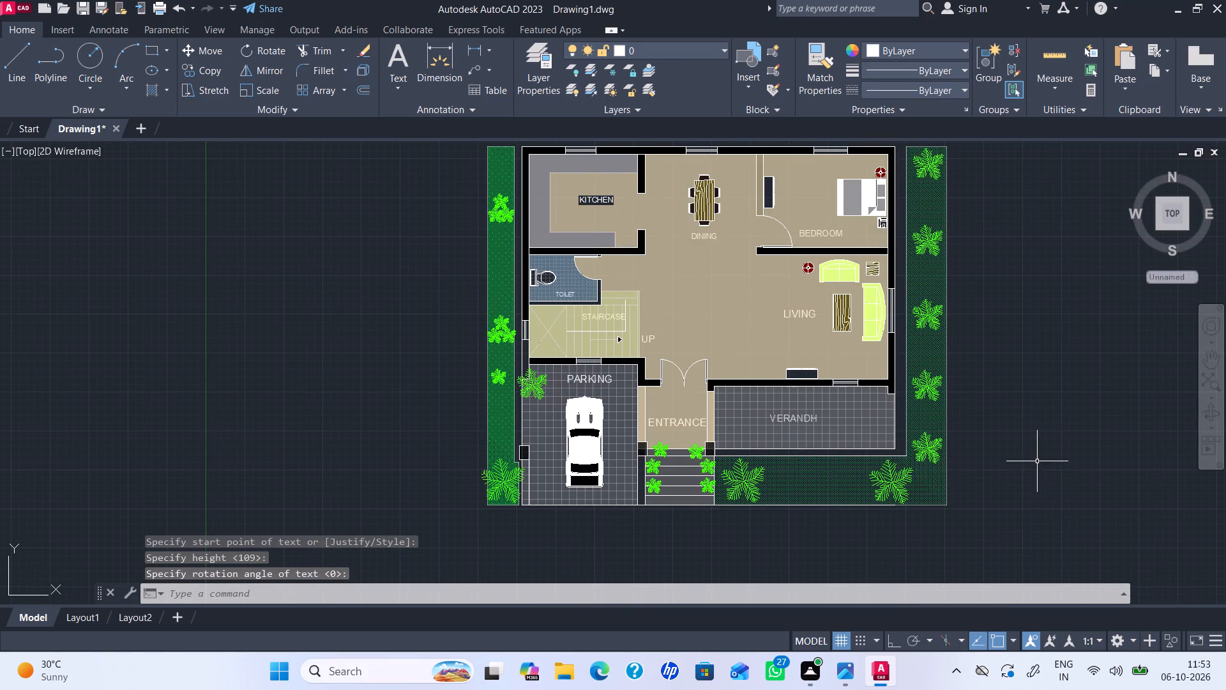
middle_click_drag(1037, 461, 1033, 489)
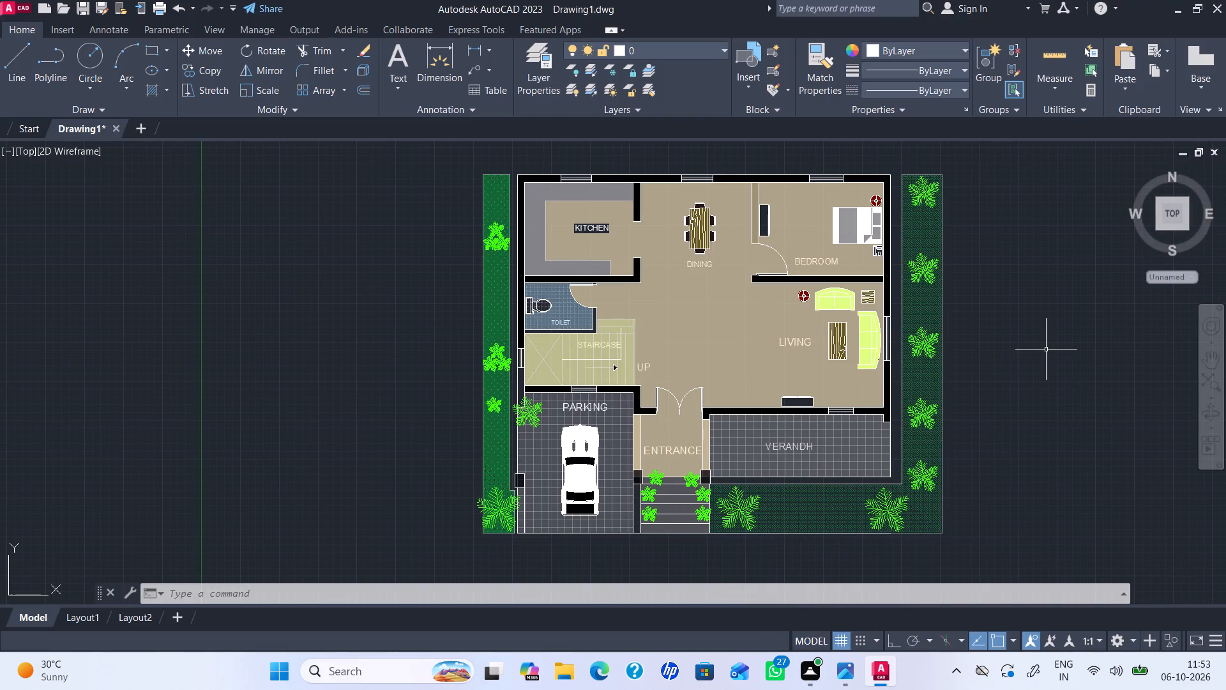
middle_click_drag(1019, 356, 928, 359)
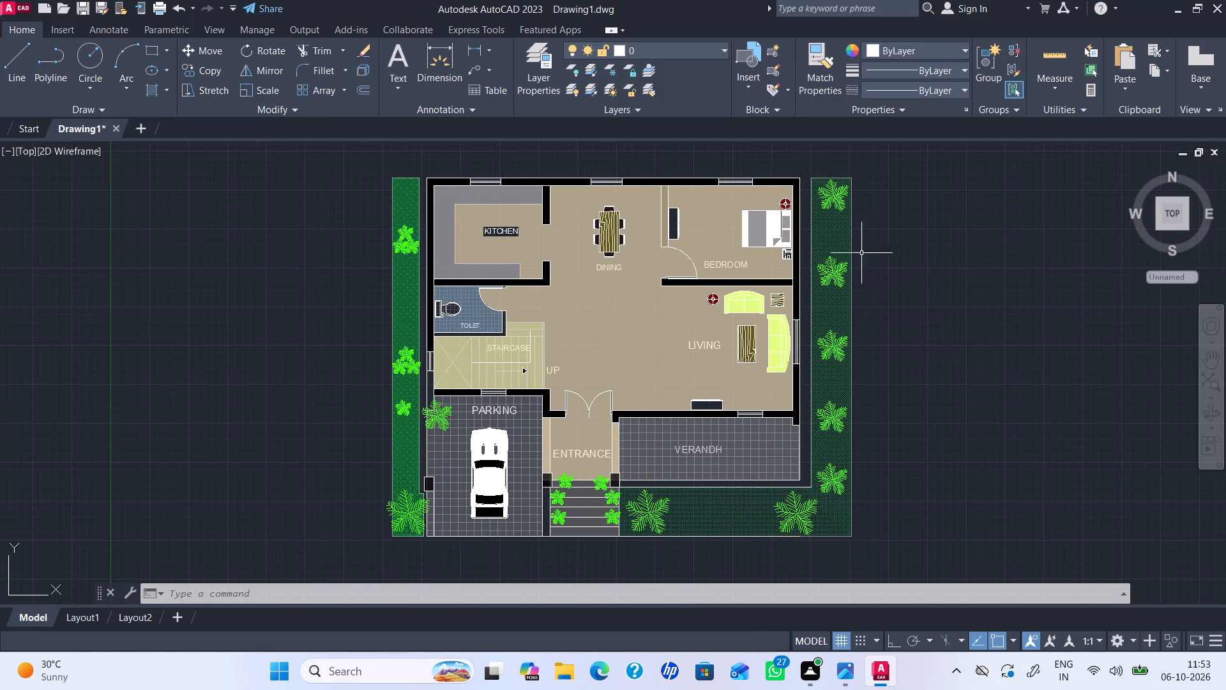
left_click(73, 618)
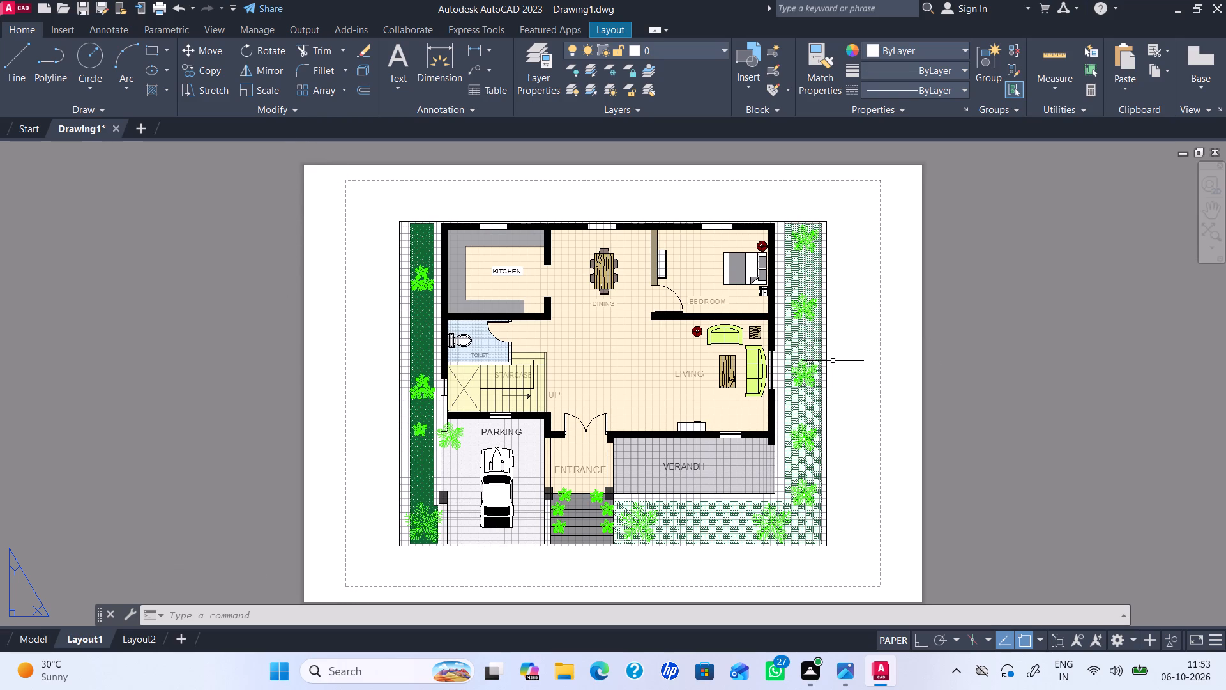
left_click(337, 169)
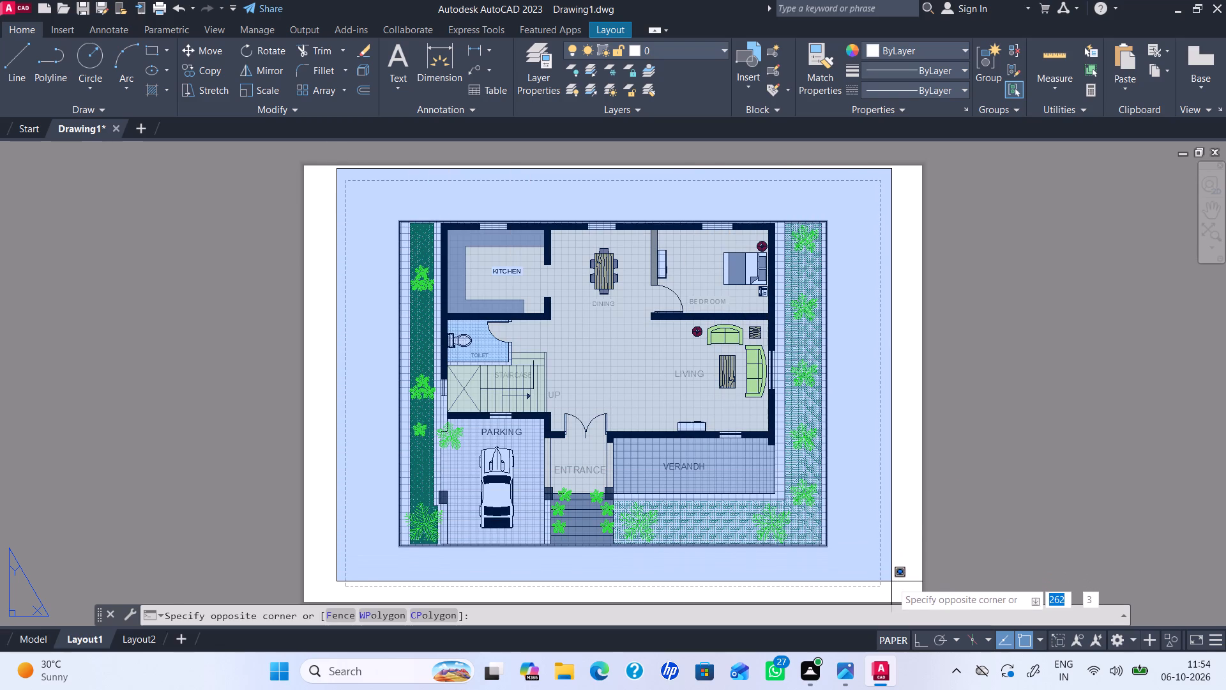
left_click(891, 585)
key("Delete")
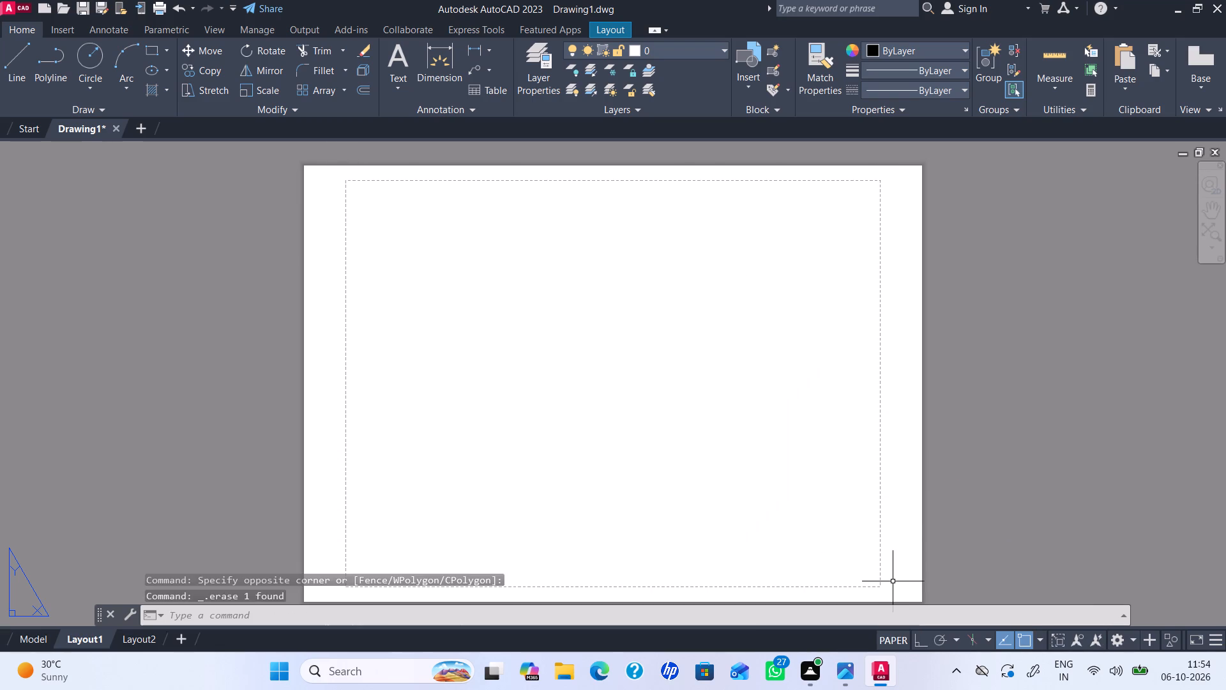
Create a rectangular viewport with MVIEW that fills almost the whole printable area of Layout1.
key("m")
key("v")
key("Return")
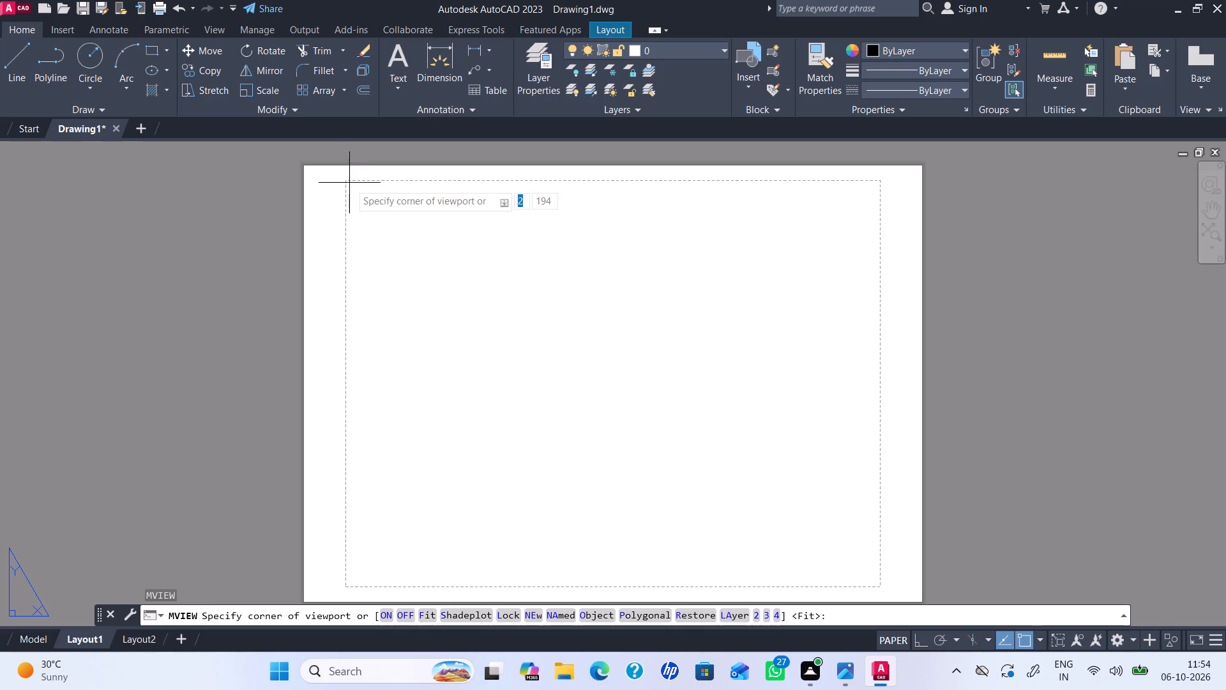
left_click(347, 183)
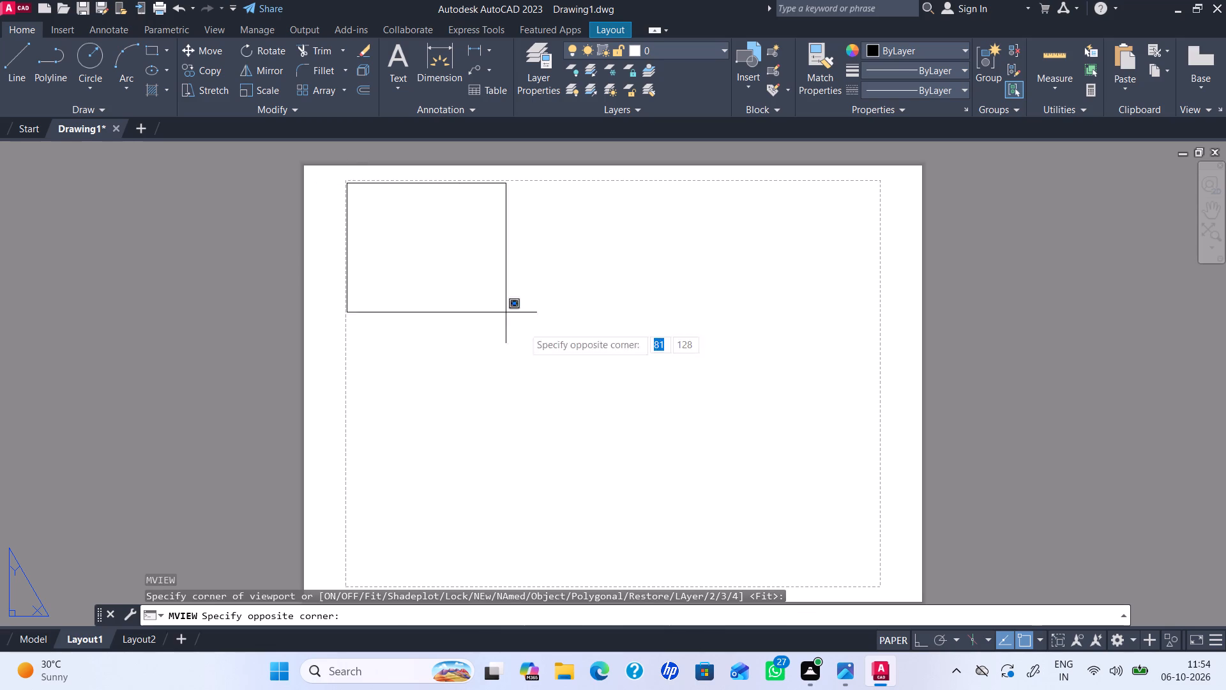
left_click(878, 584)
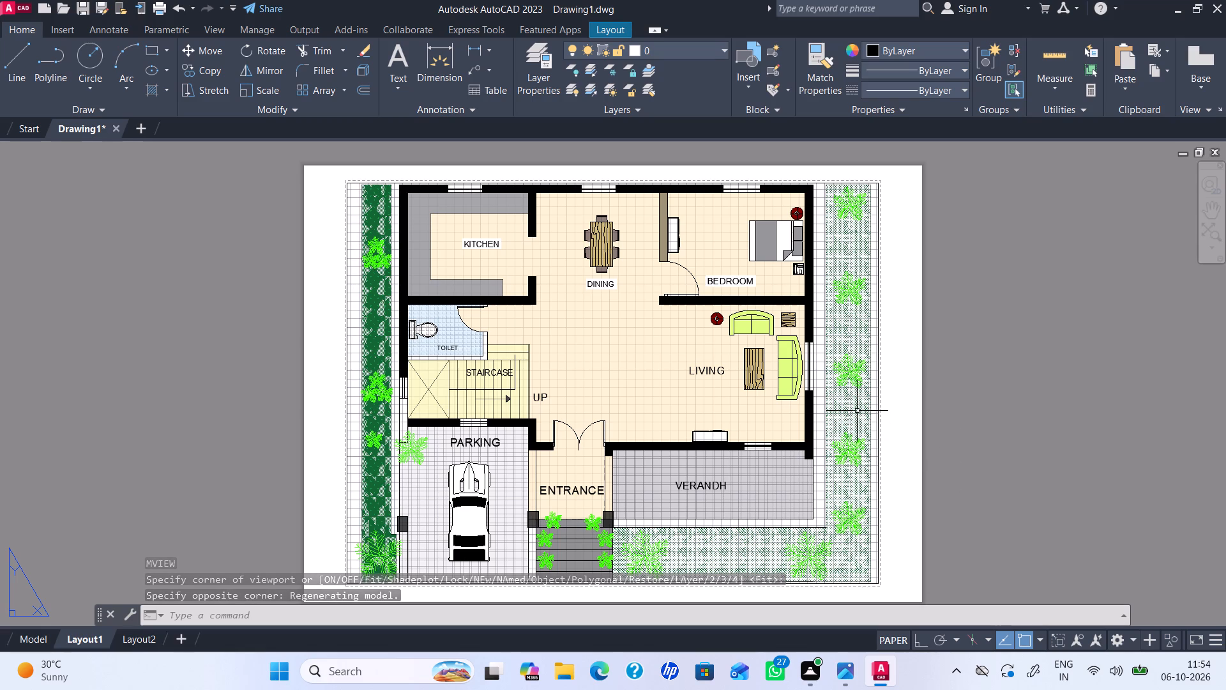
Activate model space inside the new viewport and turn off its grid display.
double_click(317, 304)
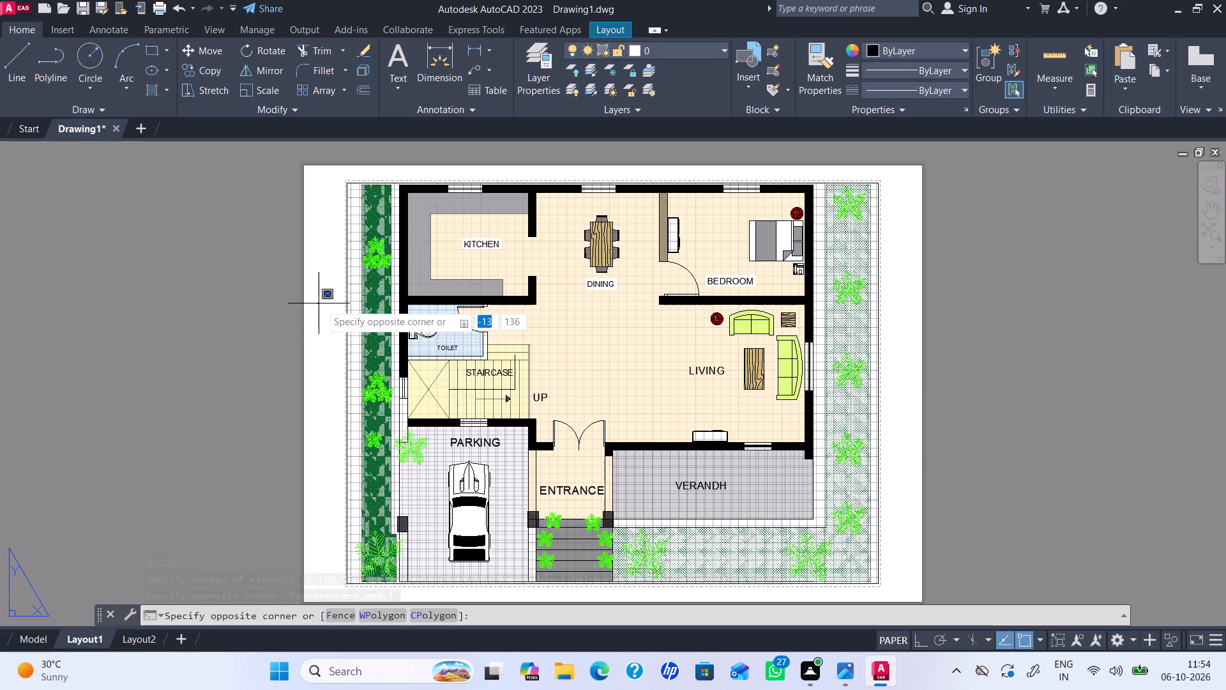
left_click(334, 282)
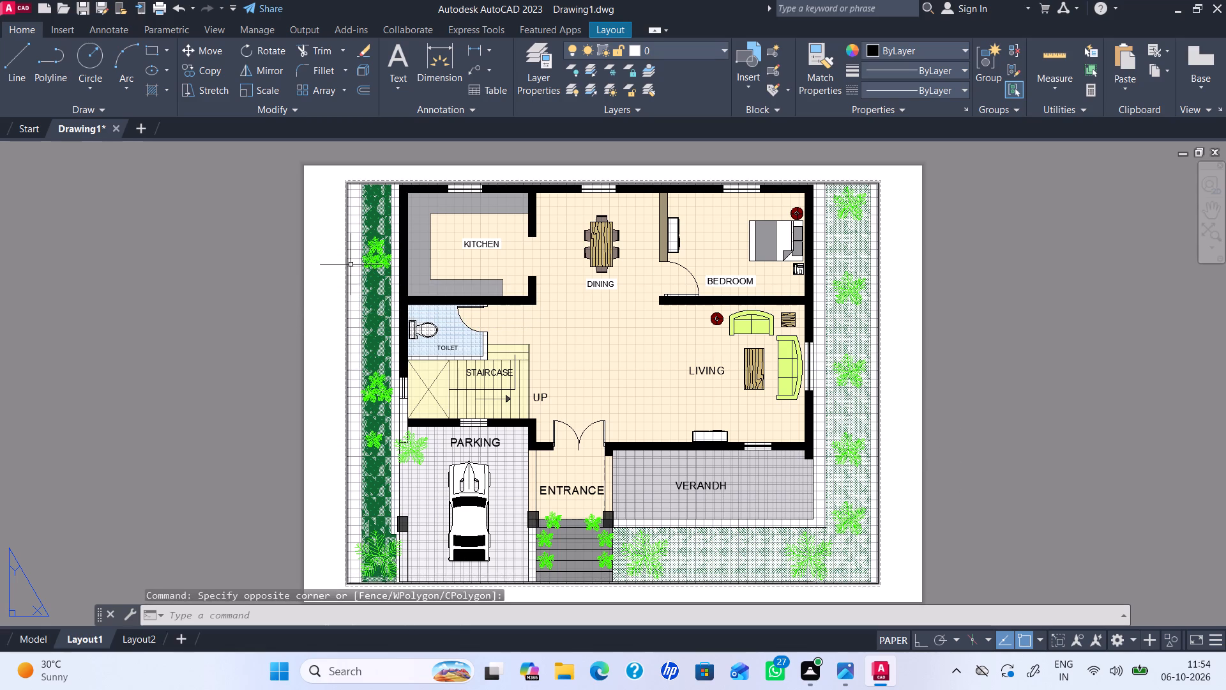
double_click(354, 262)
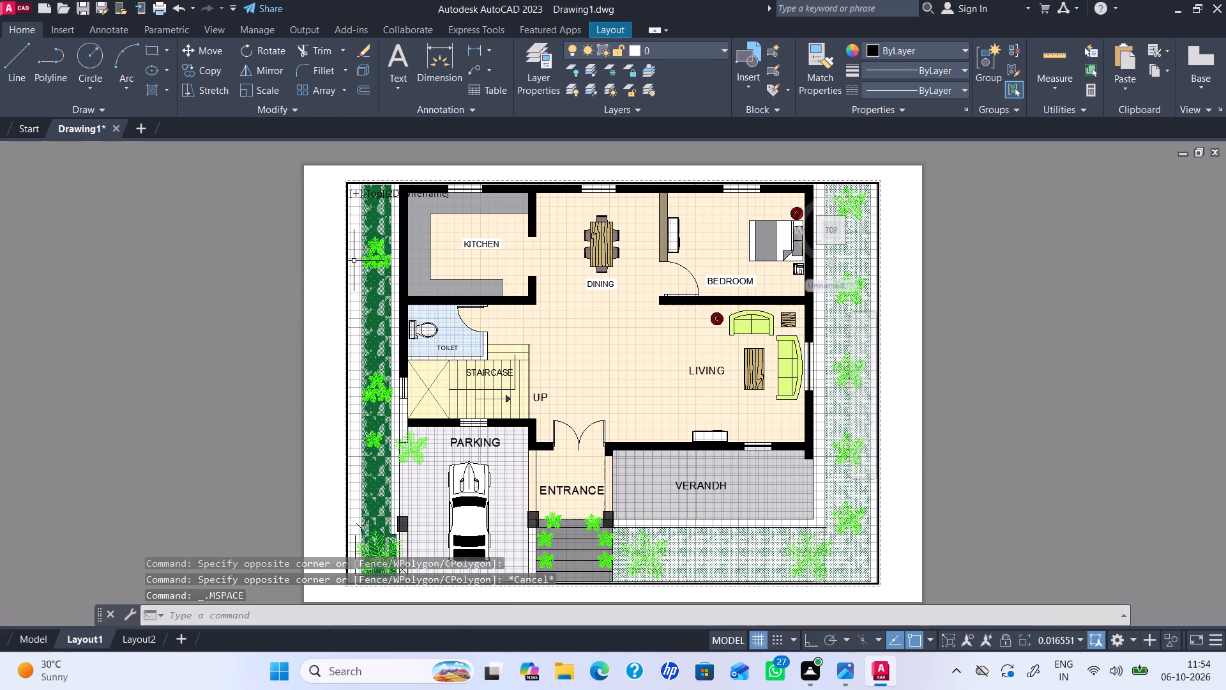
key("F7")
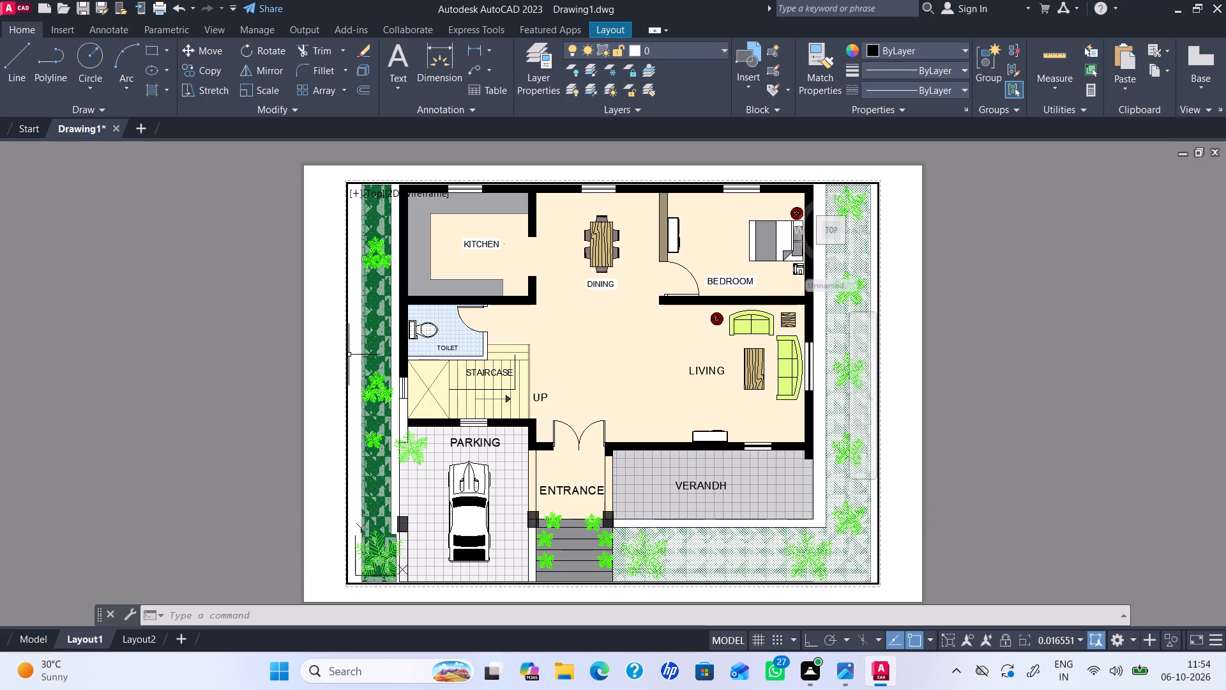
Reduce the floor plan's display inside the viewport and centre it with white margin on all sides.
scroll(481, 377, "down", 1)
scroll(522, 380, "up", 1)
scroll(529, 379, "down", 1)
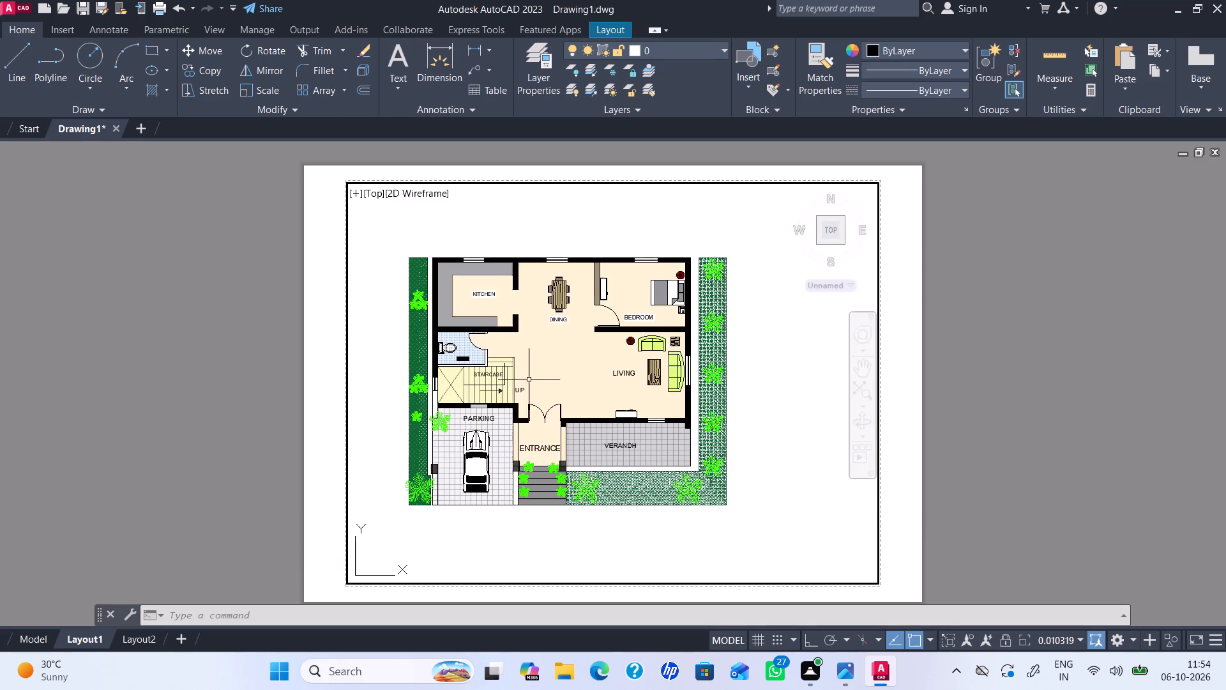
middle_click_drag(540, 381, 607, 392)
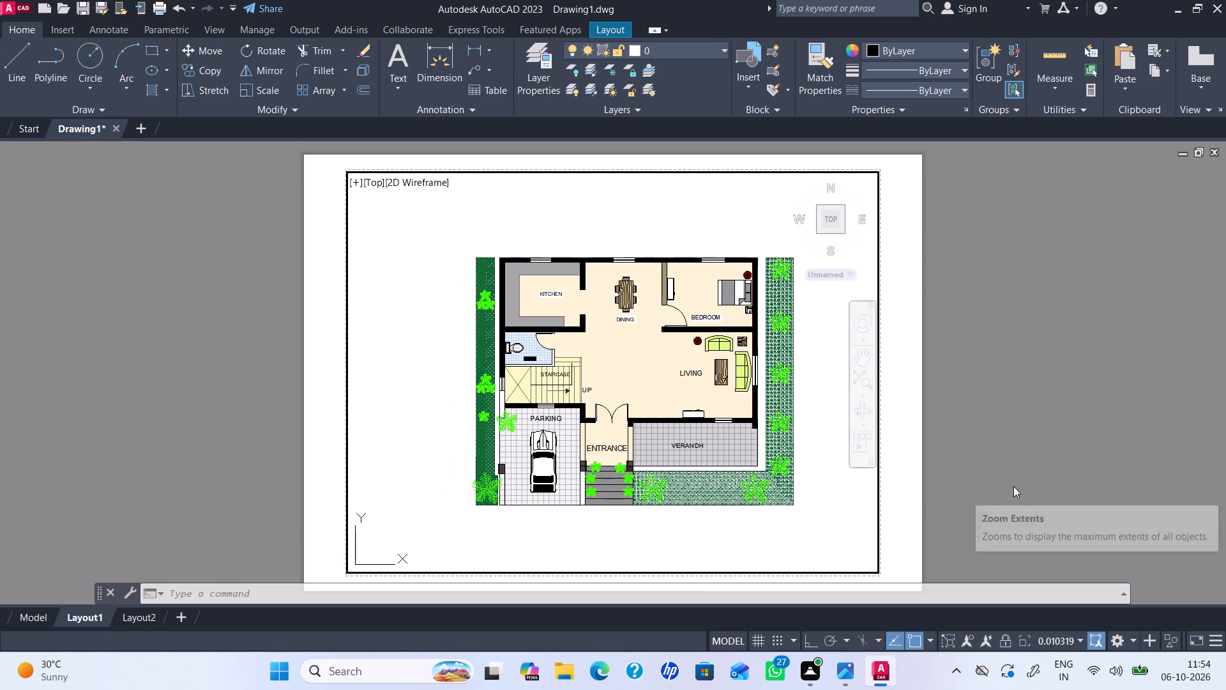
Set up a Layout1 plot with the DWG To PDF.pc3 plotter and a window area enclosing the plan and its planting strips.
key("ctrl+p")
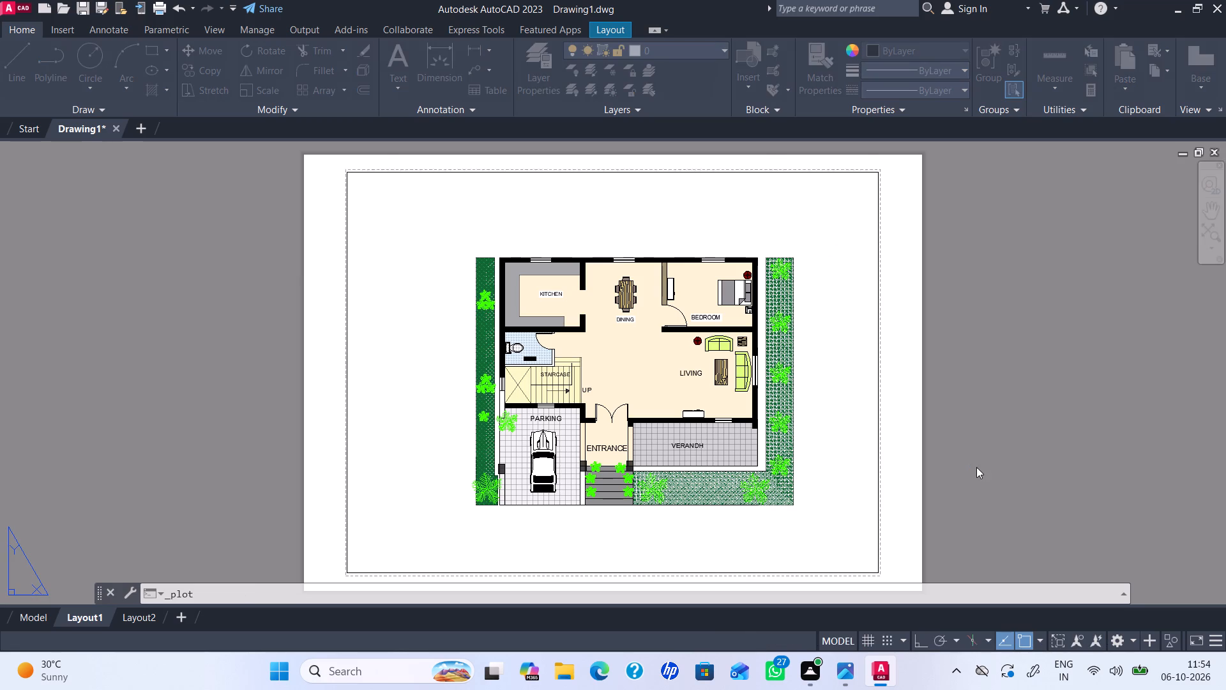
left_click(505, 210)
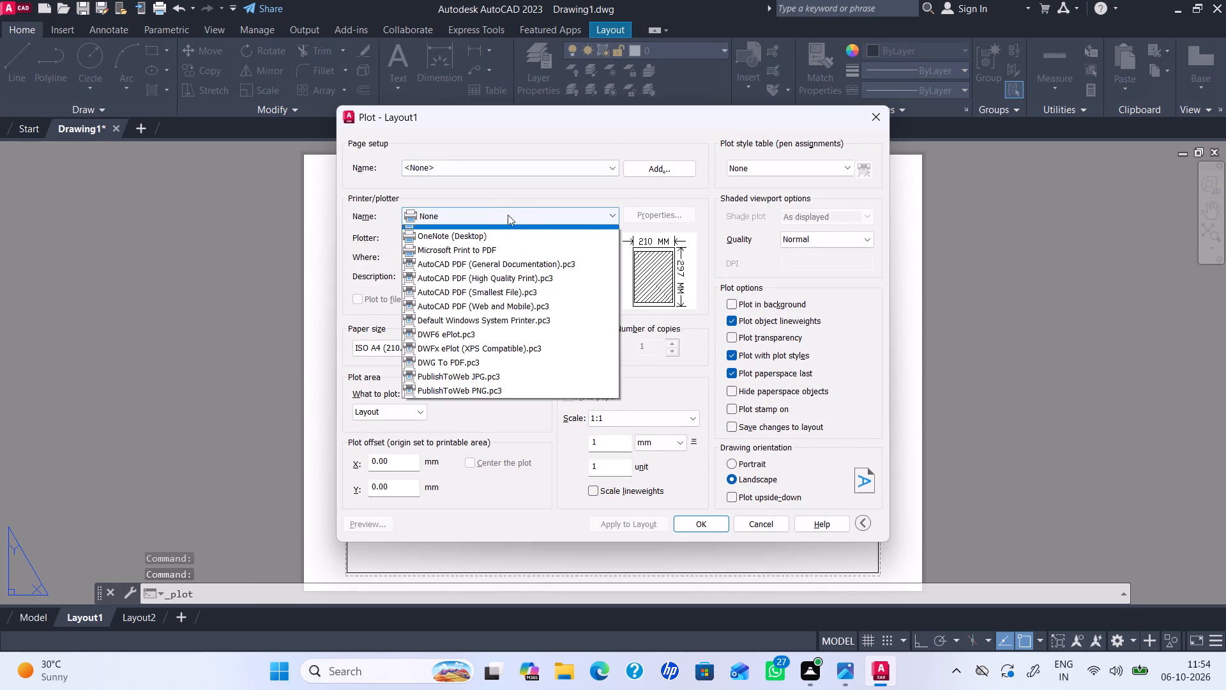
left_click(465, 372)
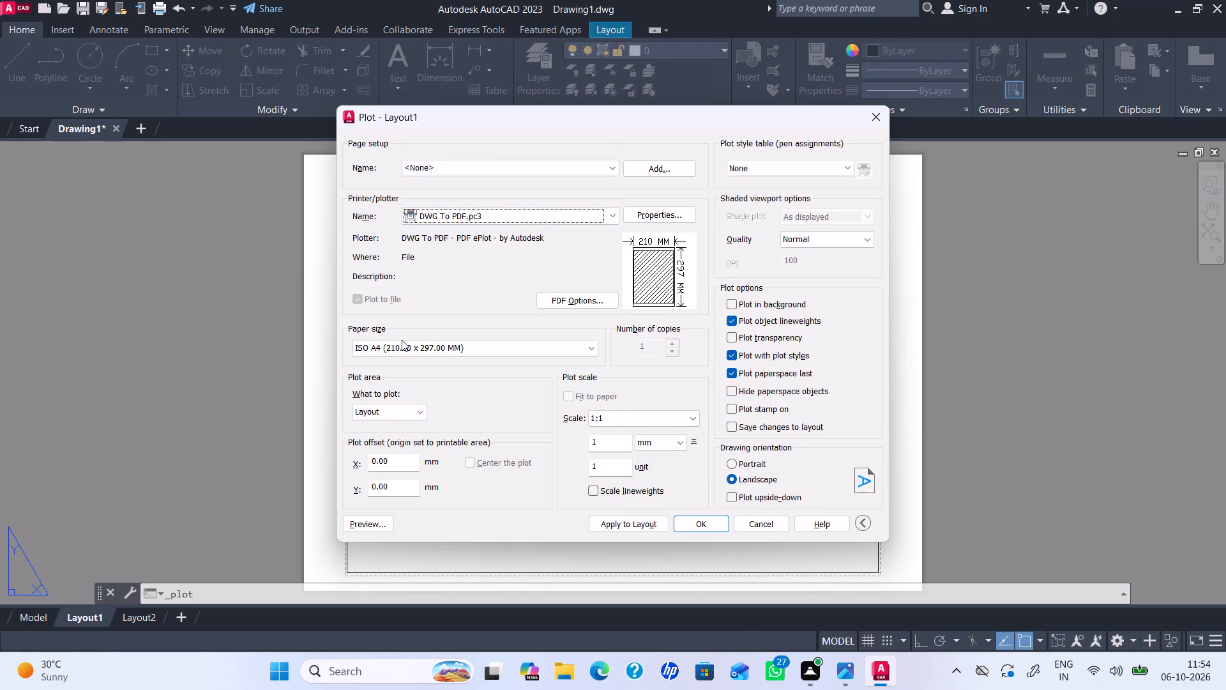
left_click(420, 408)
left_click(400, 455)
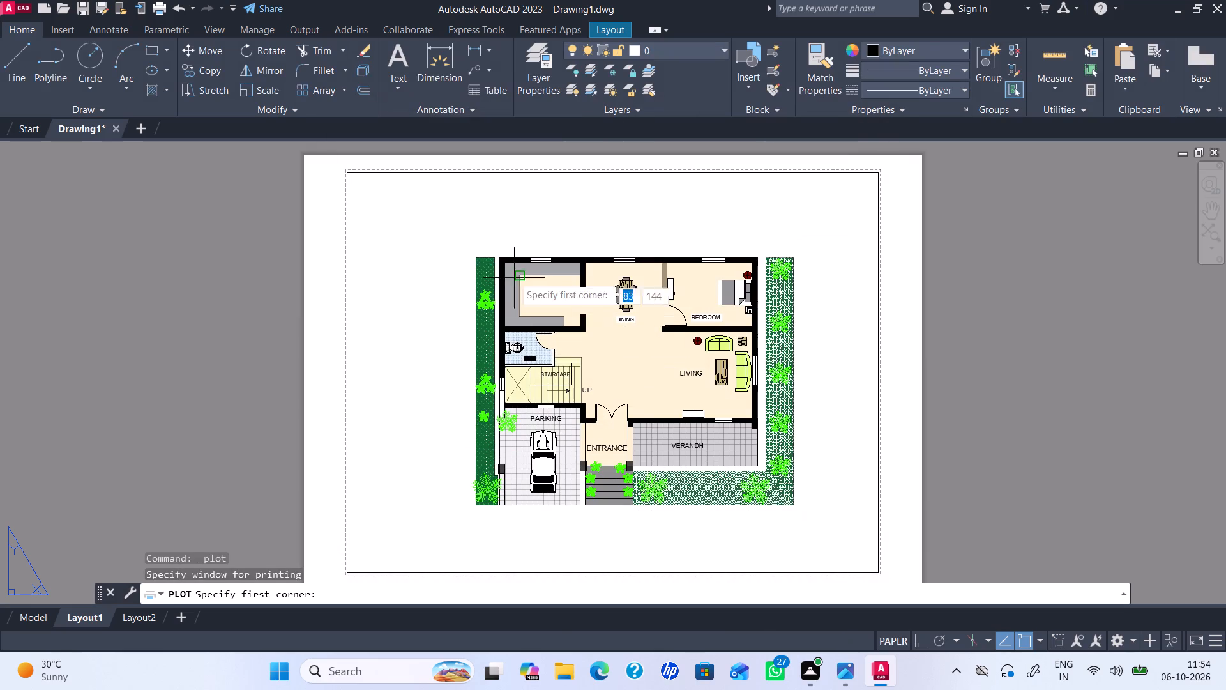
left_click(464, 243)
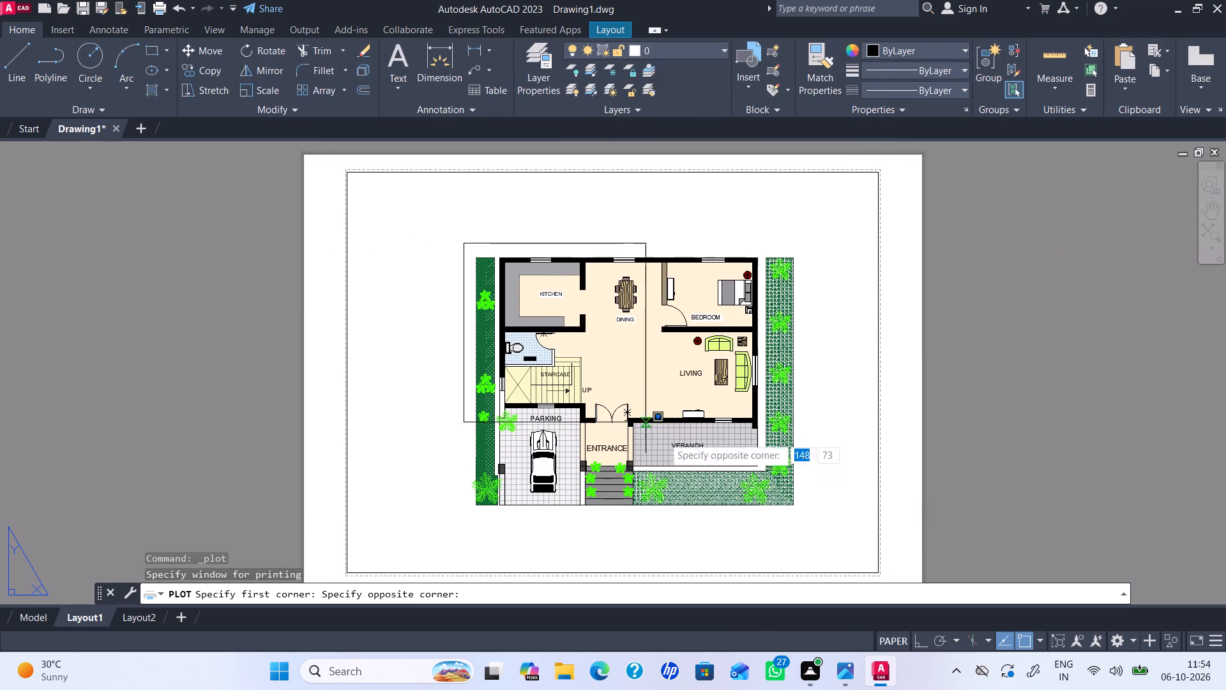
left_click(805, 520)
Preview the plot to check how the plan sits on the sheet, and return to the plot settings.
left_click(359, 520)
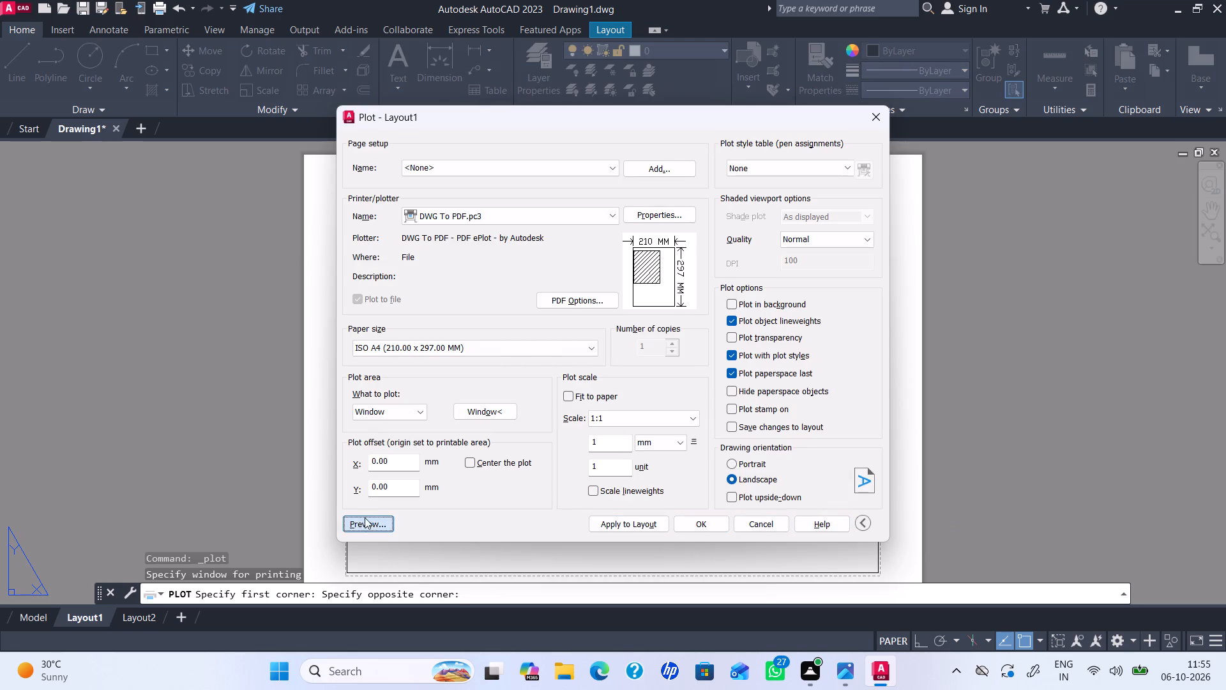
middle_click_drag(621, 368, 694, 340)
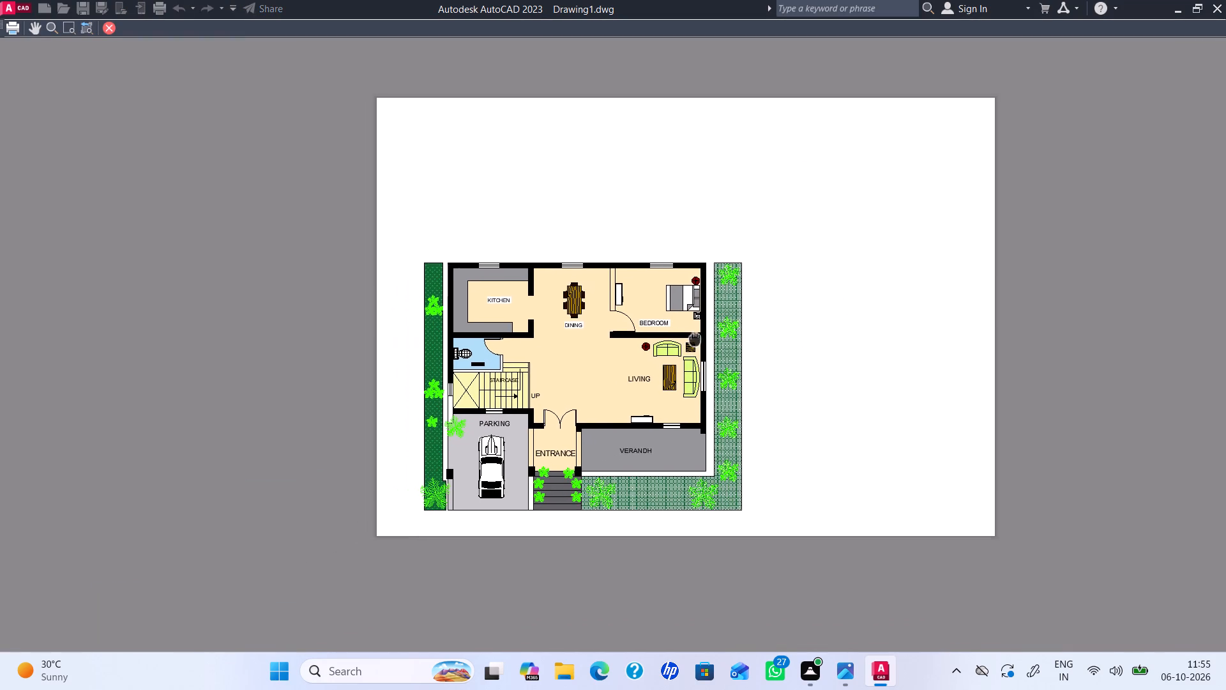
middle_click_drag(694, 340, 695, 339)
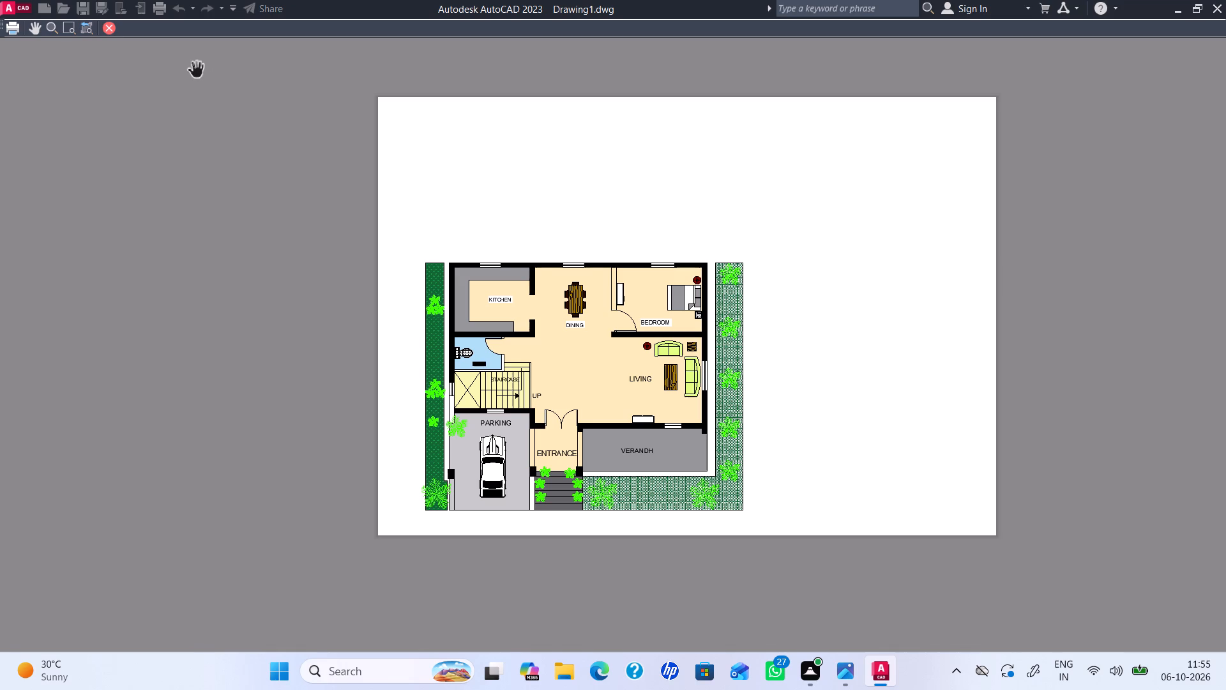
left_click(104, 27)
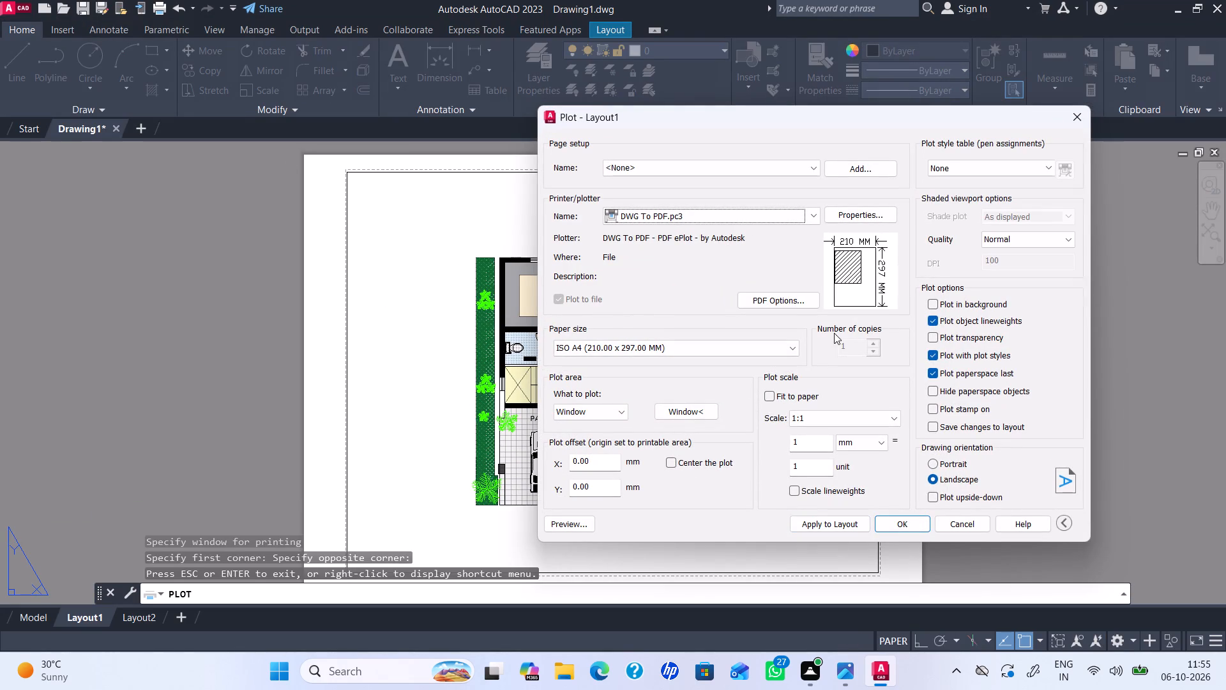
Keep landscape orientation, centre the plot and set the paper size to ISO A4 (297.00 x 210.00 MM).
left_click(934, 464)
left_click(932, 481)
left_click(669, 462)
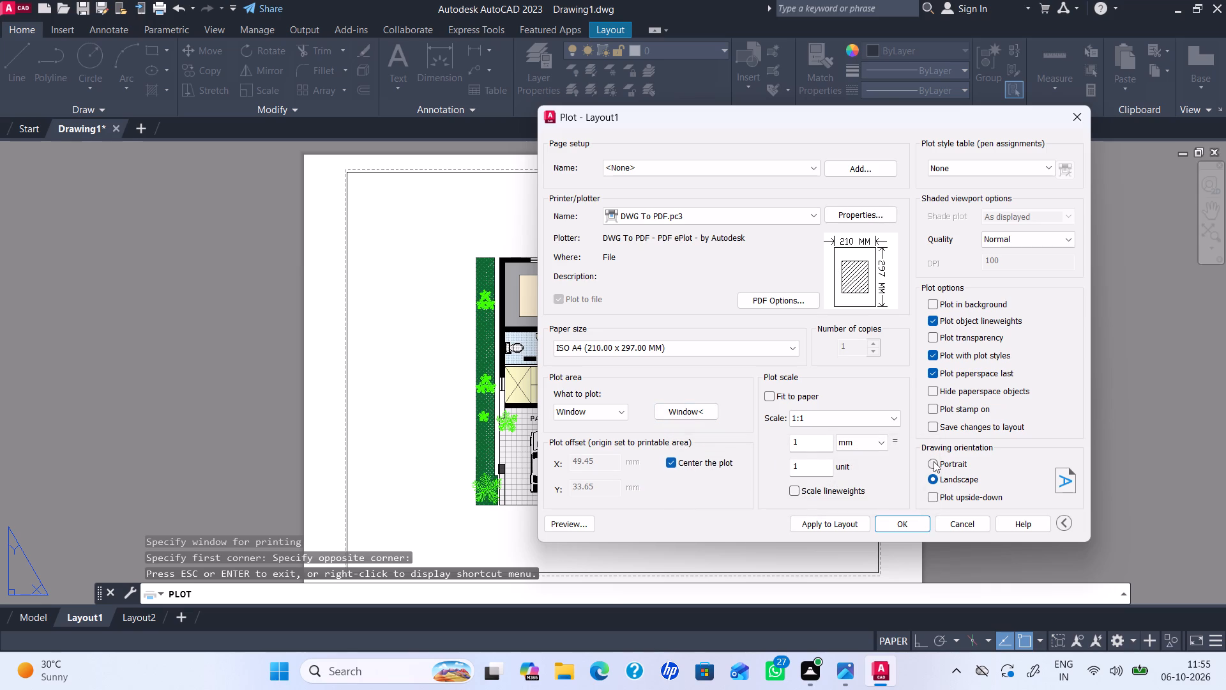
left_click(726, 346)
left_click(711, 371)
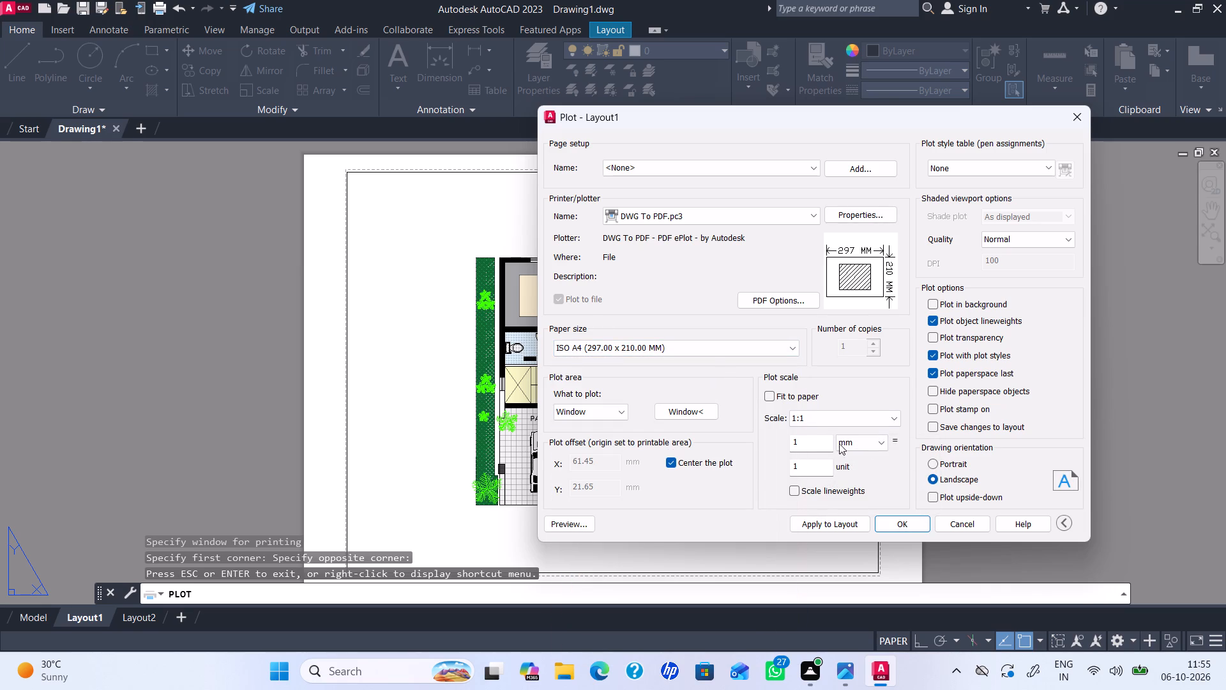
Preview the Layout1 A4 landscape plot, inspect the plan's rooms and planting up close, and close the plot settings.
left_click(899, 521)
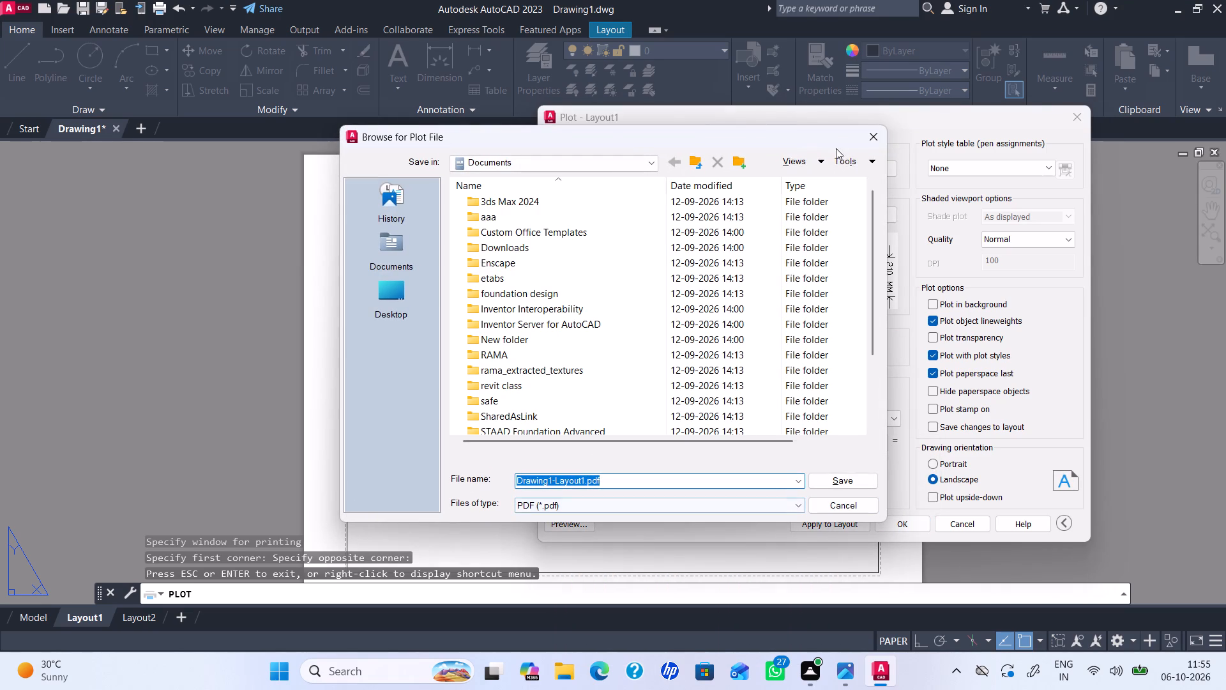
left_click(873, 132)
left_click(559, 519)
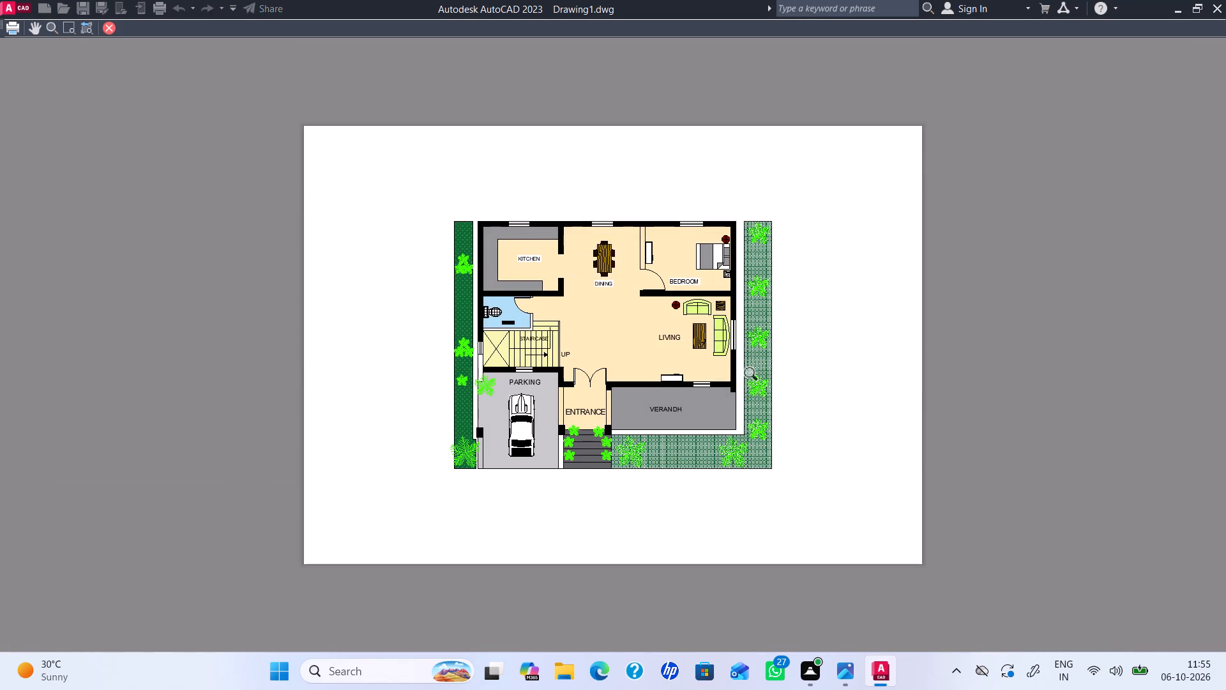
scroll(582, 346, "up", 2)
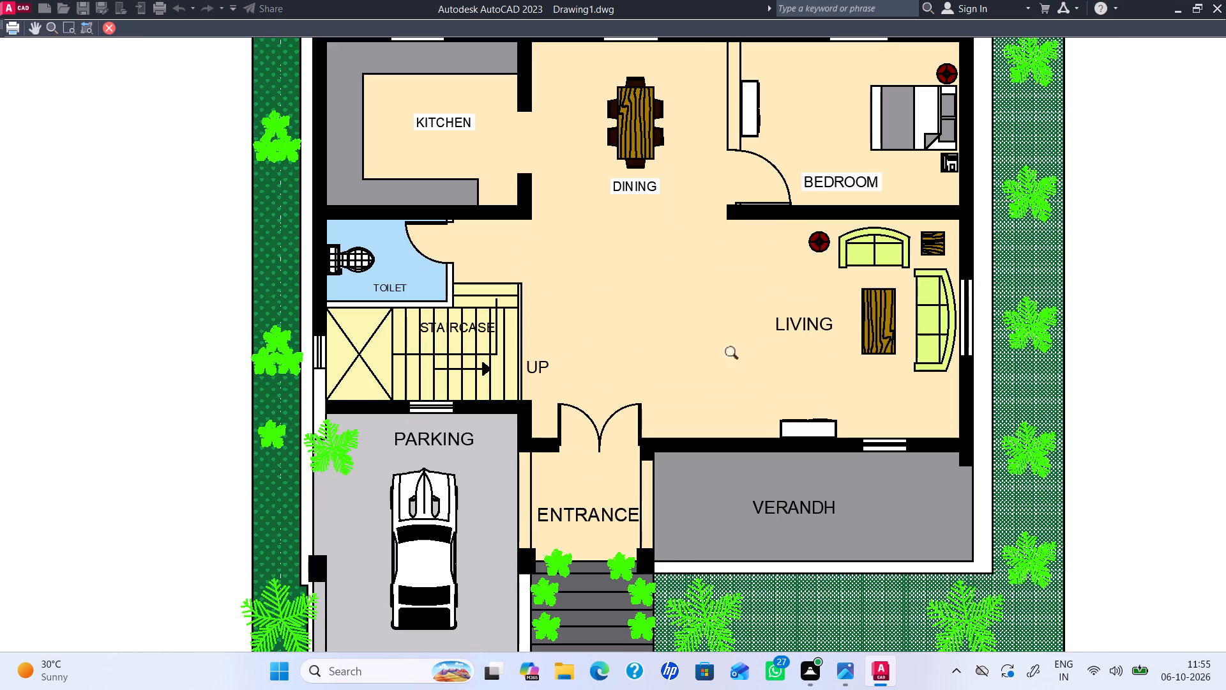
scroll(999, 405, "up", 4)
scroll(1101, 389, "up", 6)
scroll(1096, 390, "down", 4)
scroll(1096, 390, "up", 2)
scroll(1096, 390, "down", 3)
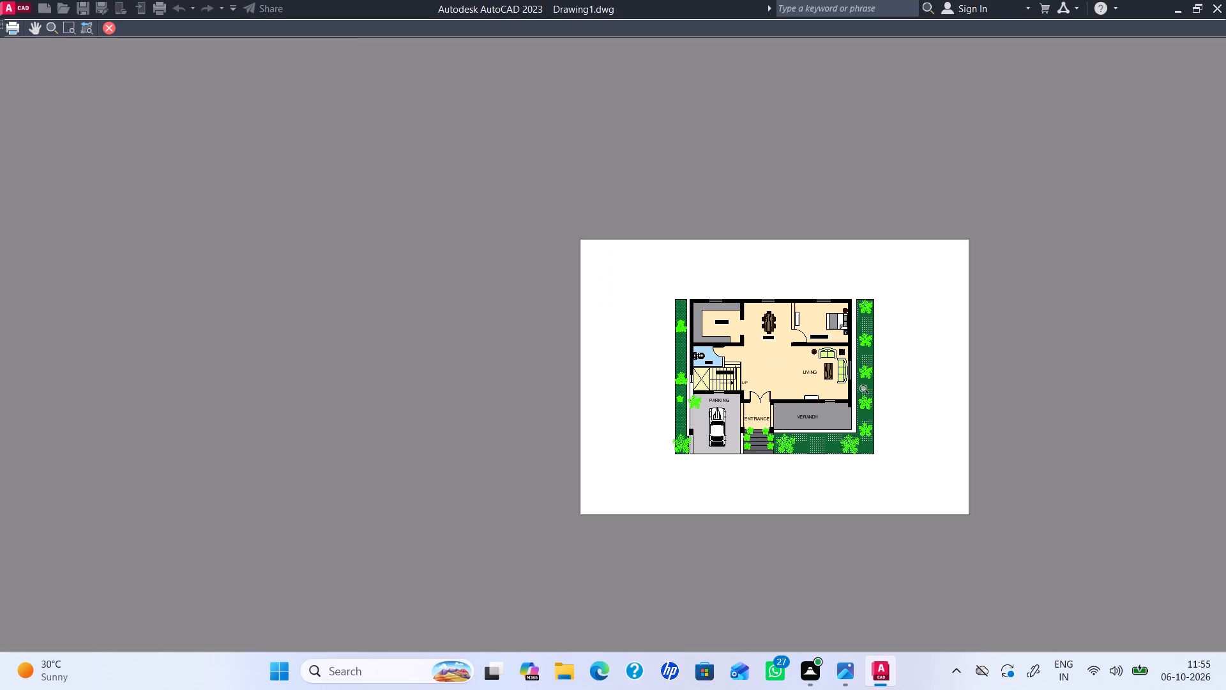
left_click(105, 24)
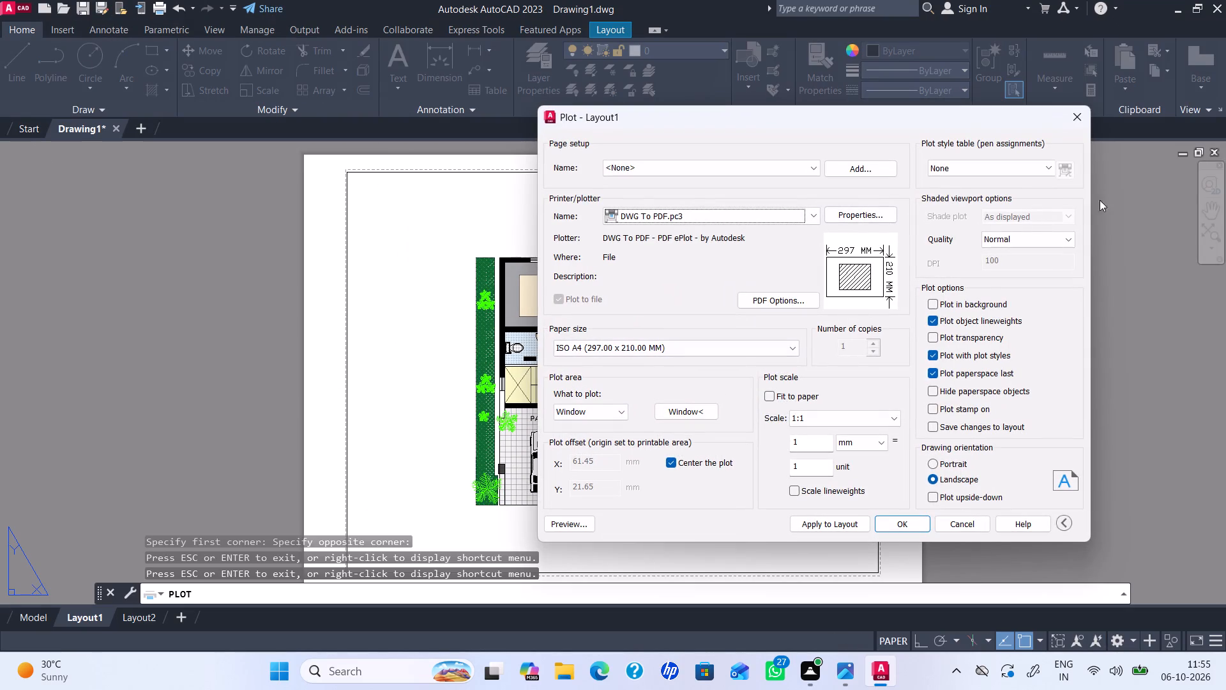
left_click(1078, 116)
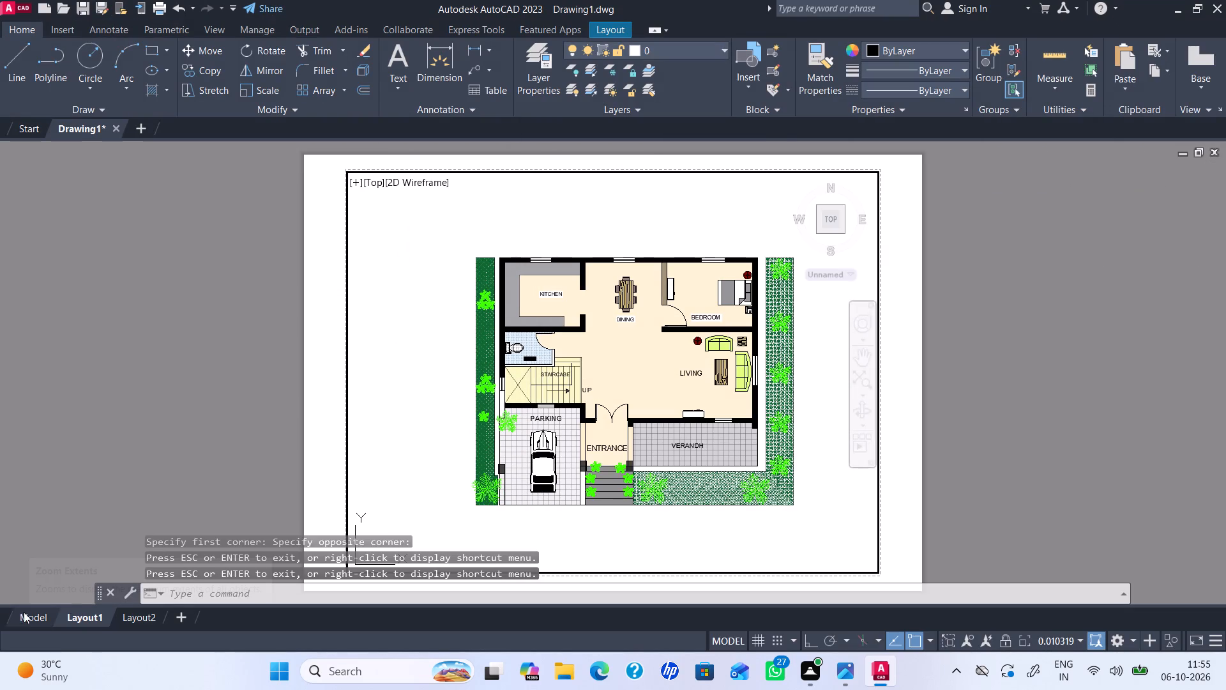
In model space, add the single-line title "GROUNDFLOOR PLAN" below the plan at 0 rotation, with its height picked freehand.
left_click(24, 616)
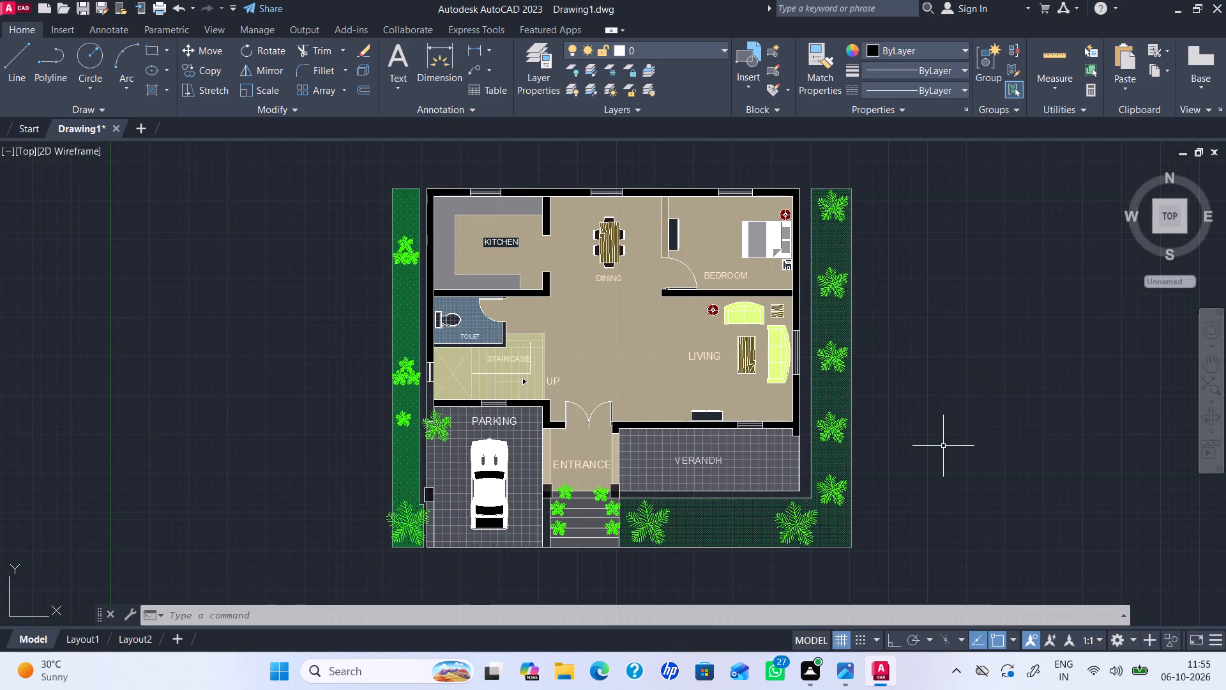
scroll(943, 444, "down", 1)
middle_click_drag(930, 438, 912, 349)
scroll(900, 371, "up", 1)
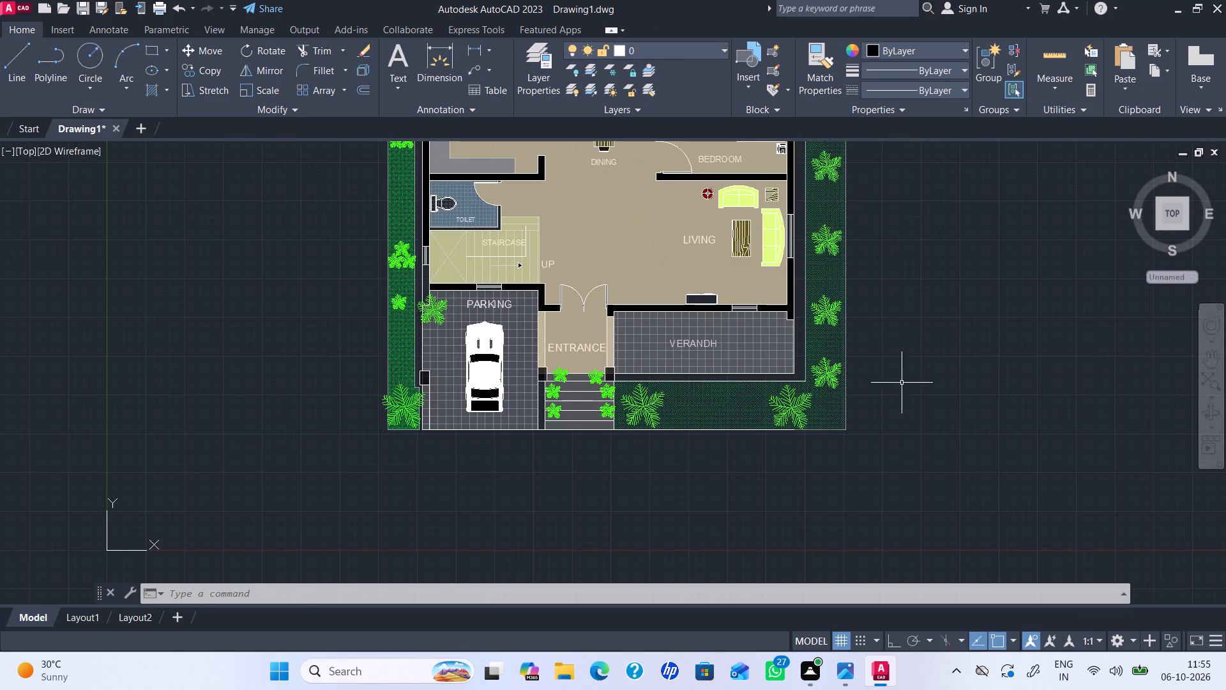
type("DT")
key("Return")
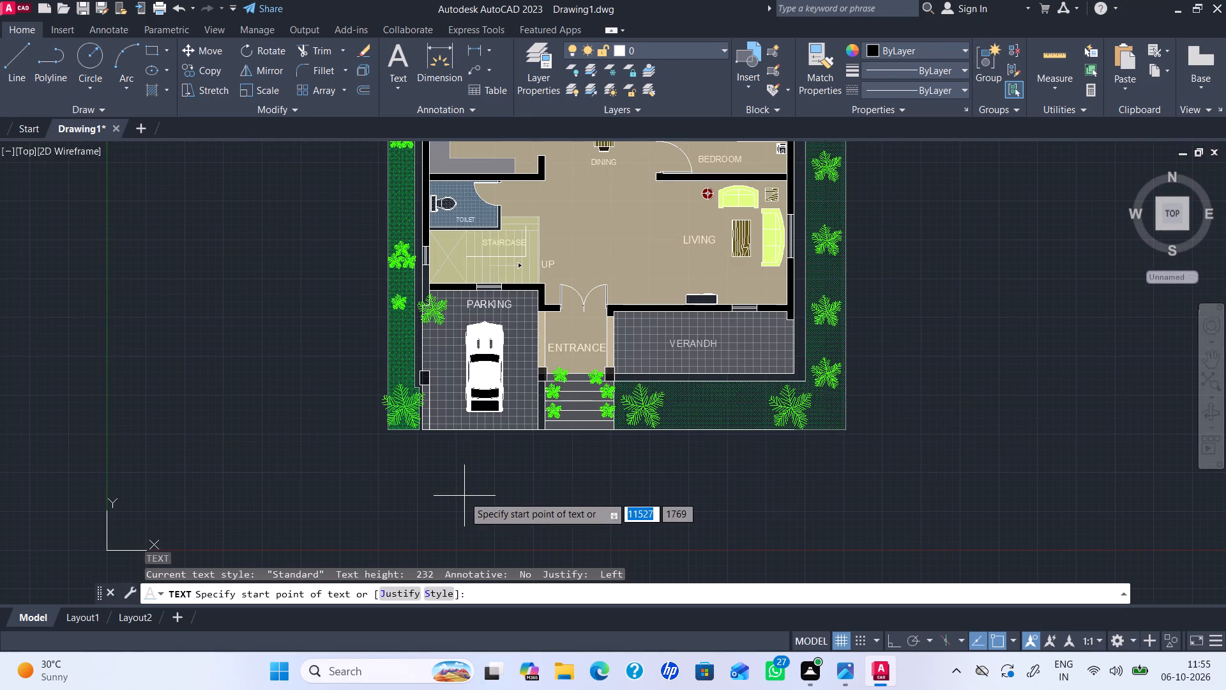
left_click(465, 487)
left_click(465, 461)
key("Return")
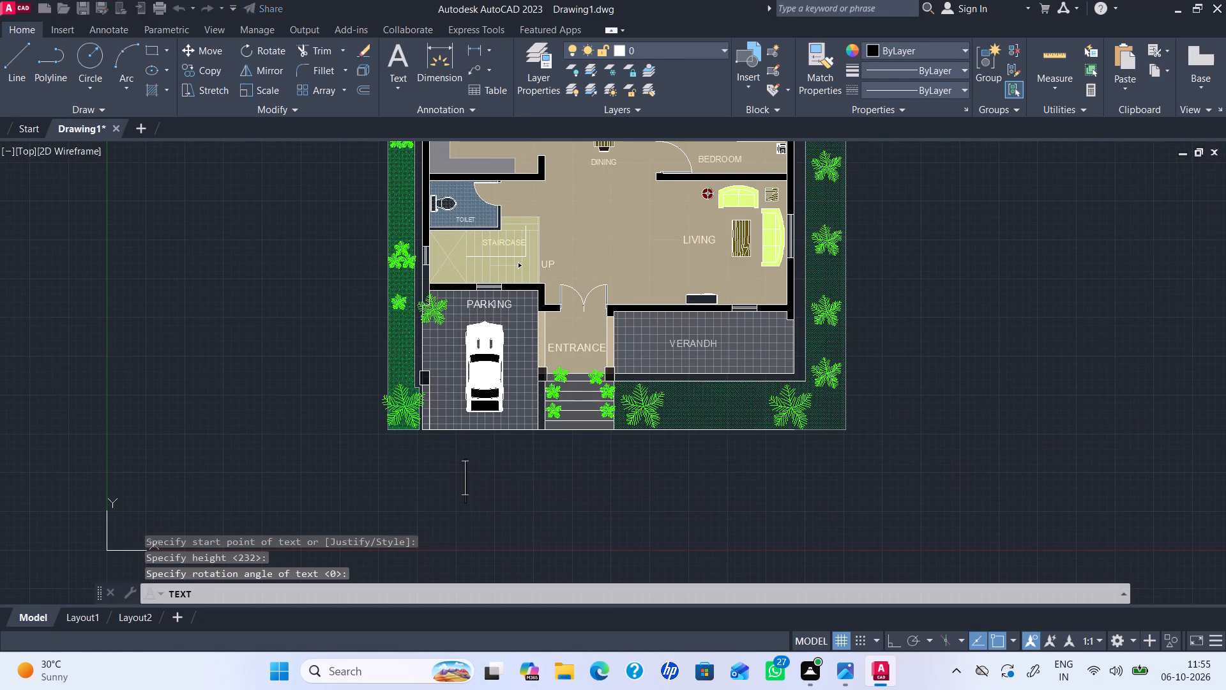
type("GRO")
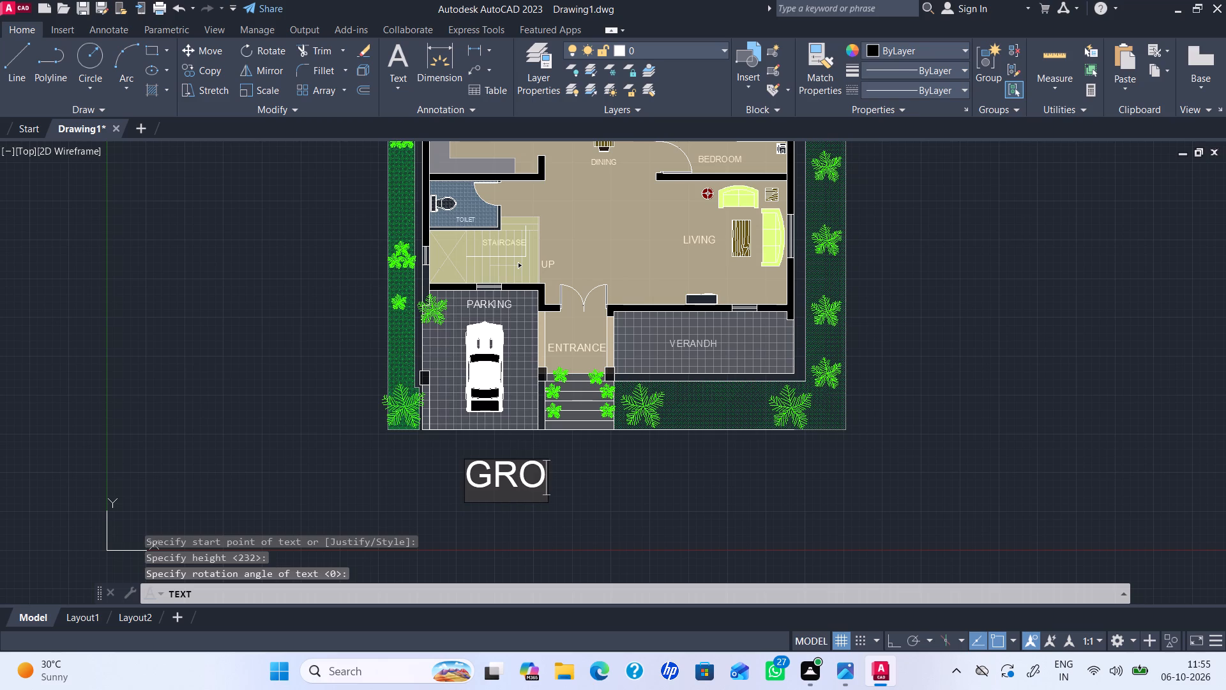
type("UN")
type("DFLOOR PLAN")
key("Return")
key("Return")
Scale the GROUNDFLOOR PLAN title down about its insertion point until it spans a little over half the plan's width.
left_click(481, 460)
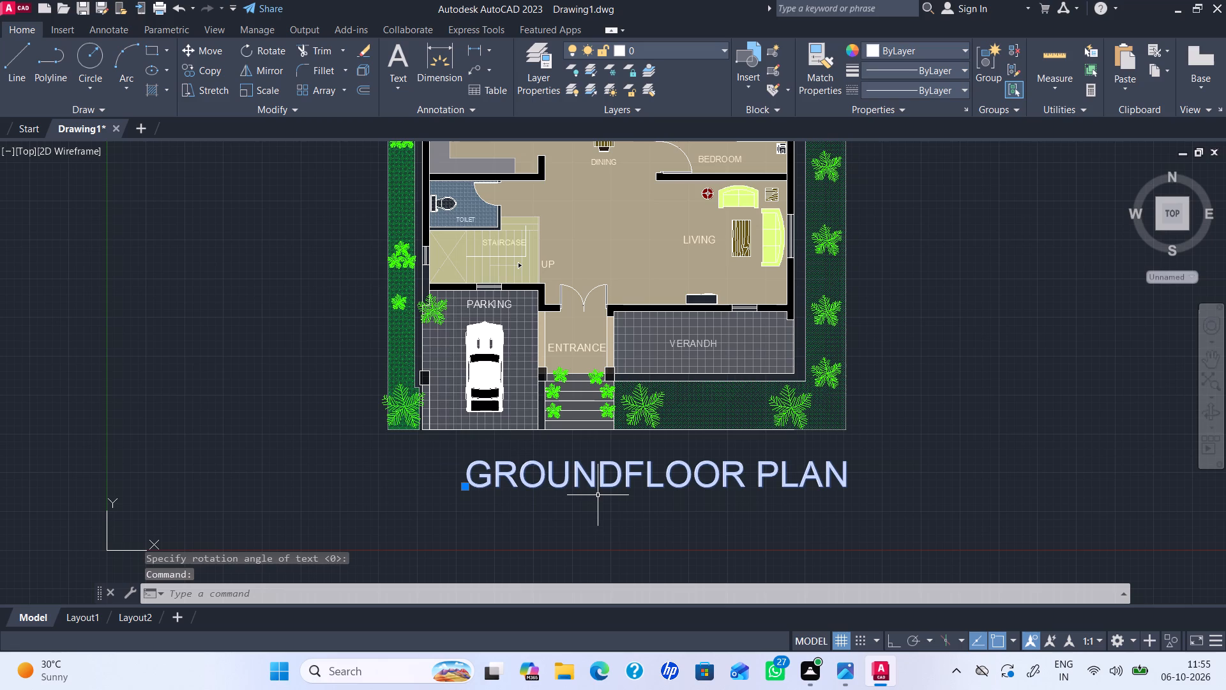
key("s")
key("c")
key("Return")
left_click(465, 487)
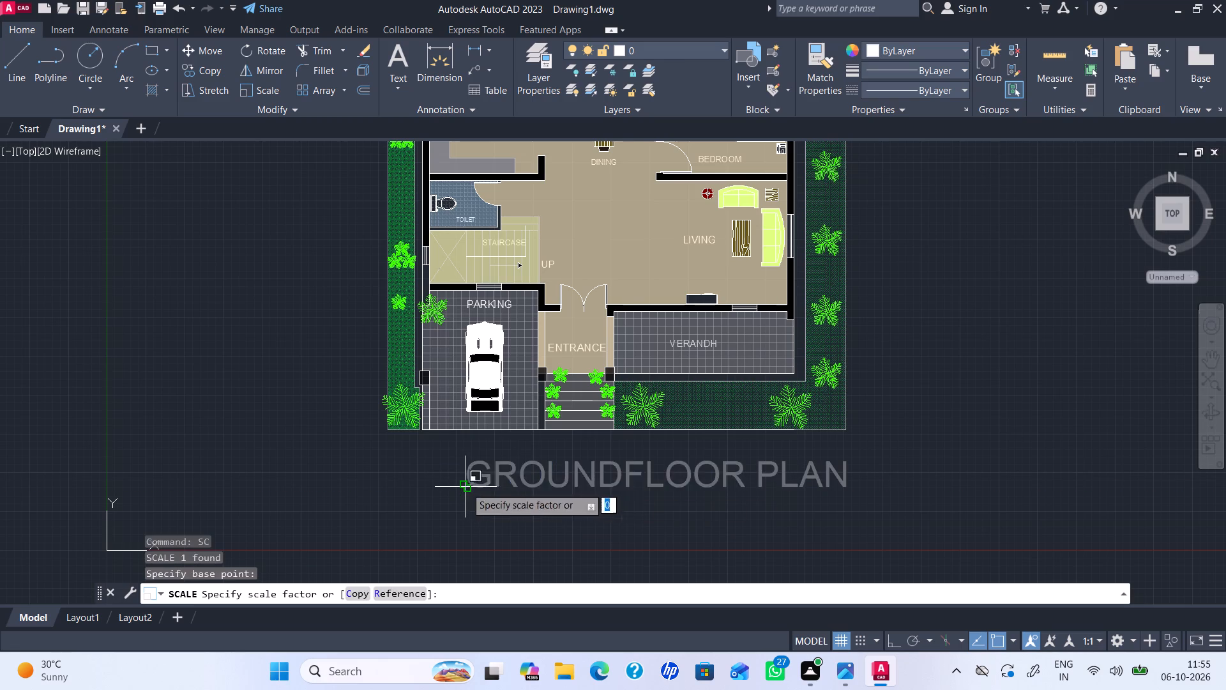
left_click(600, 473)
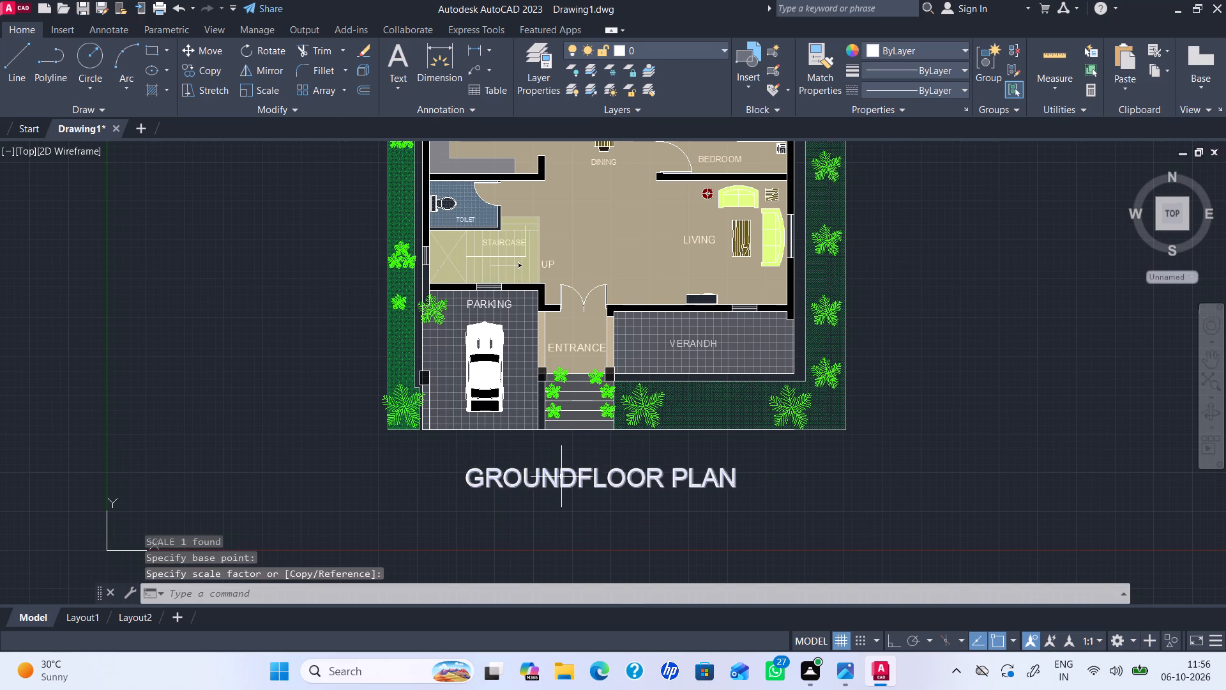
Move the GROUNDFLOOR PLAN title straight up, closer to the plan's bottom edge, using its insertion point.
left_click(561, 477)
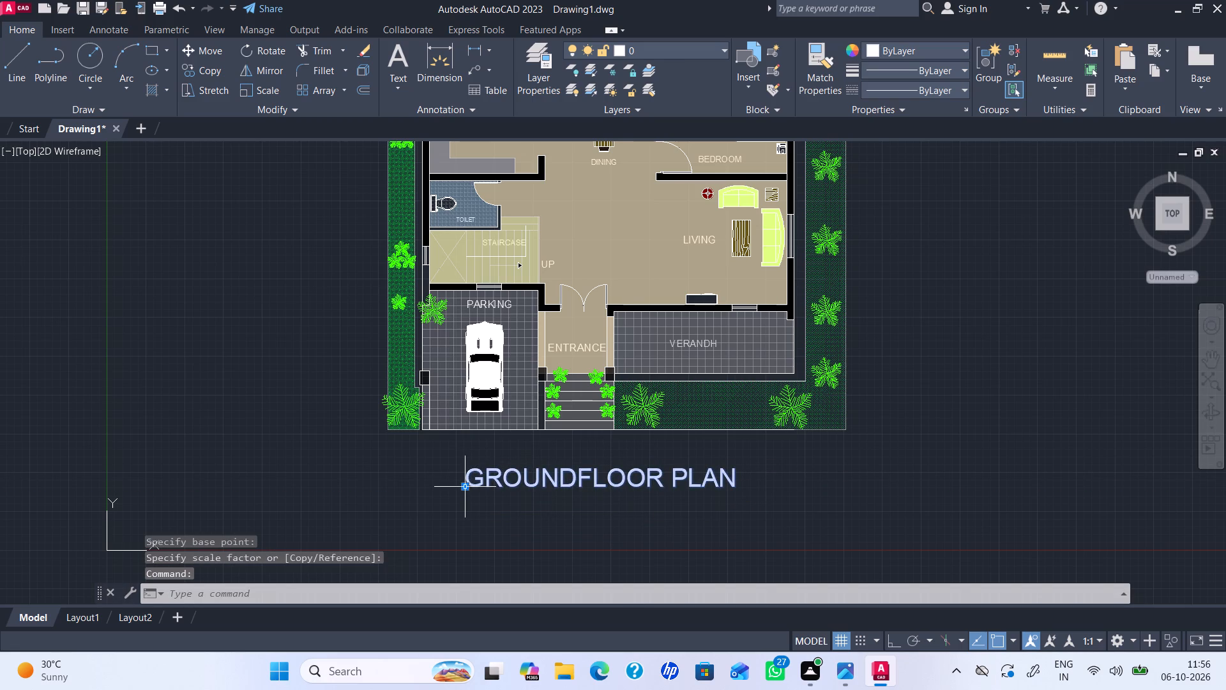
left_click(467, 489)
scroll(471, 473, "up", 2)
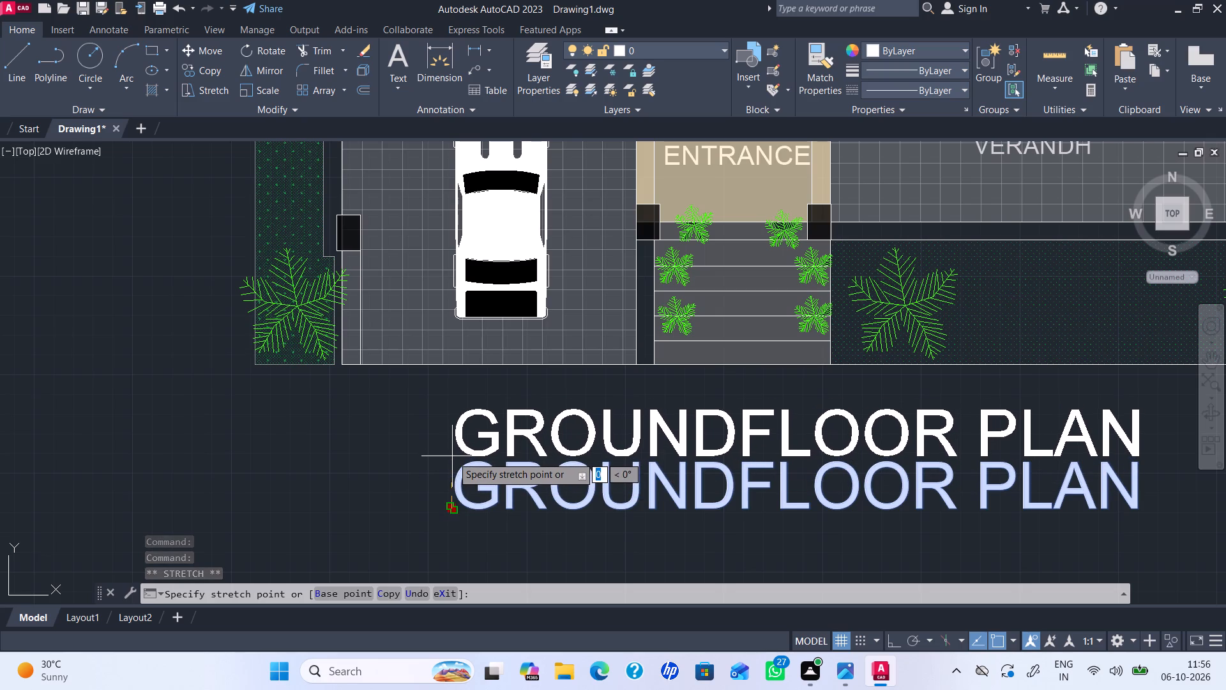
left_click(451, 456)
key("Escape")
left_click(464, 494)
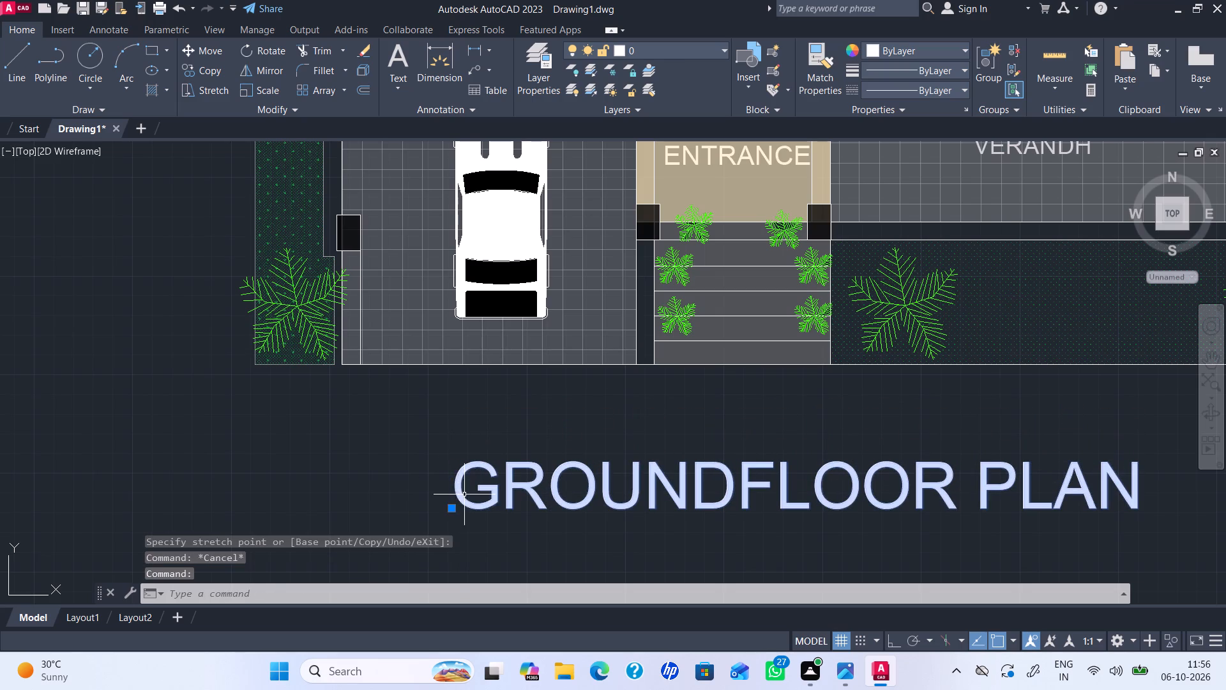
left_click(449, 506)
left_click(450, 455)
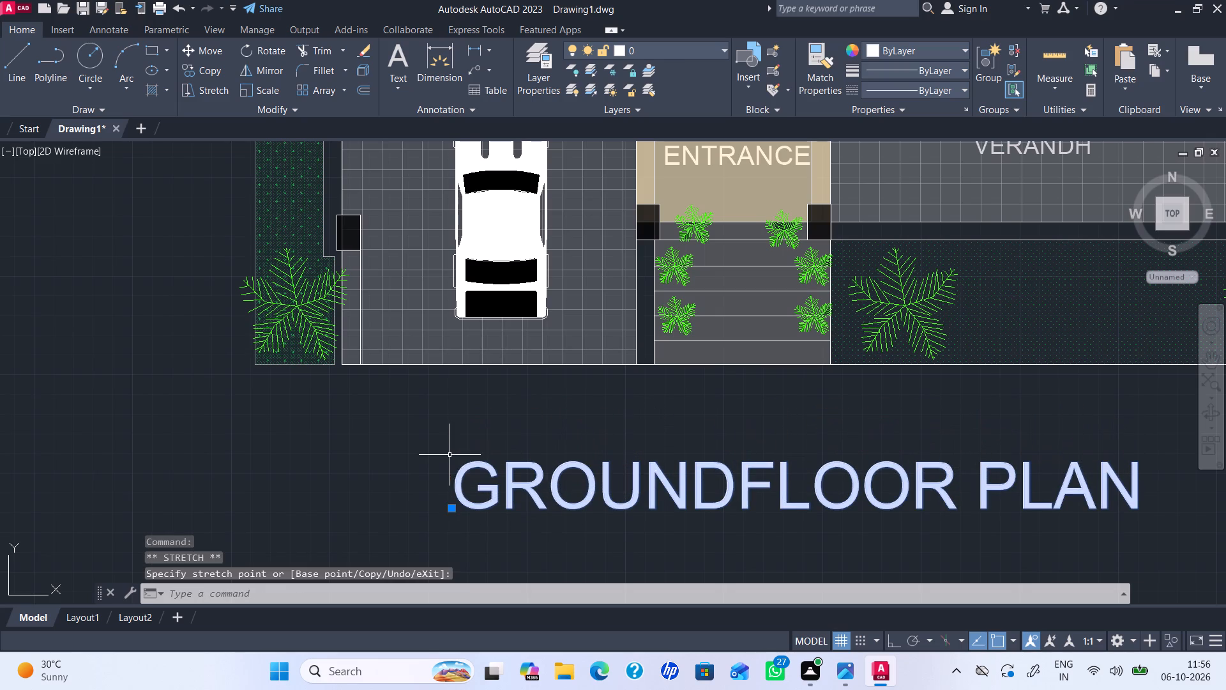
left_click(450, 508)
scroll(456, 468, "up", 4)
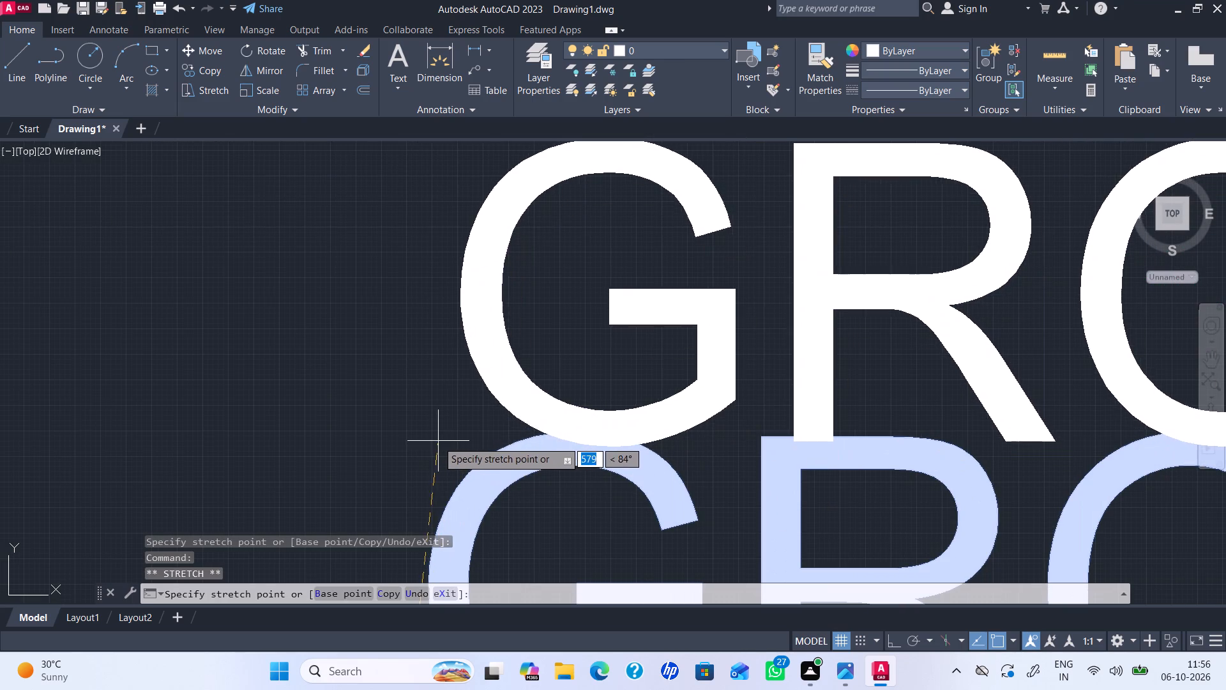
left_click(416, 433)
key("Escape")
key("Escape")
Shift the GROUNDFLOOR PLAN title slightly to the right so it sits centred beneath the plan, and deselect it.
scroll(627, 484, "down", 1)
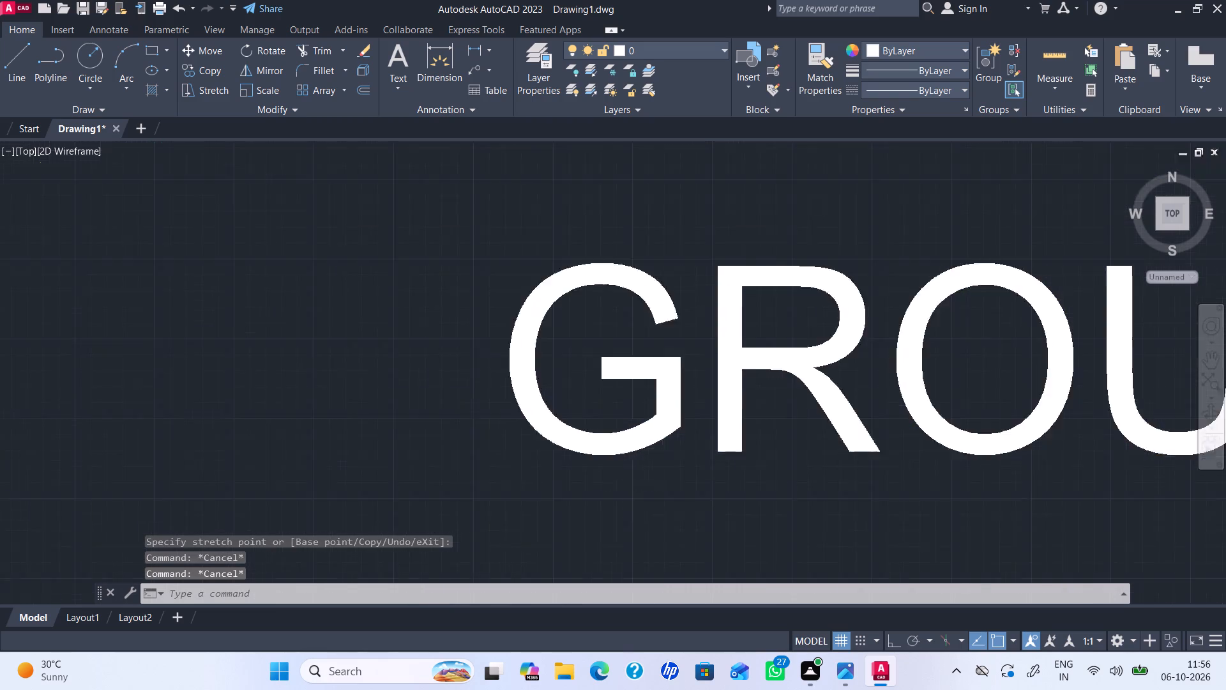
scroll(630, 484, "down", 4)
scroll(796, 485, "down", 1)
middle_click_drag(882, 482, 700, 568)
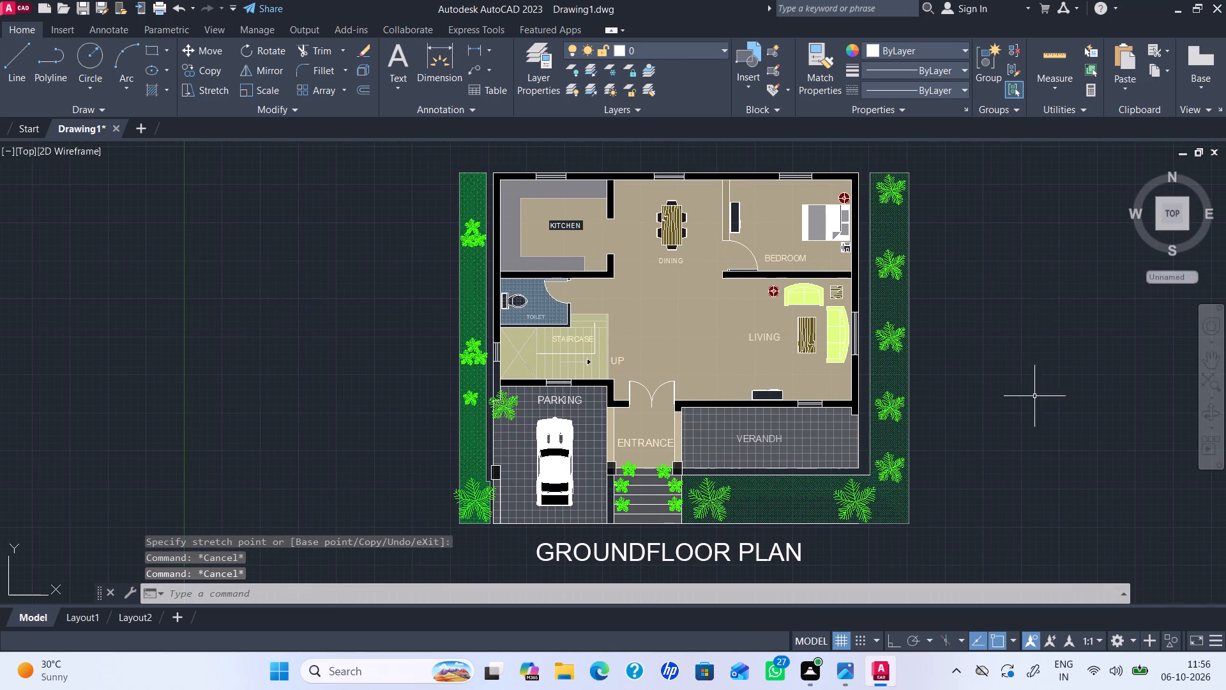
middle_click(994, 349)
scroll(995, 344, "down", 1)
scroll(995, 344, "up", 1)
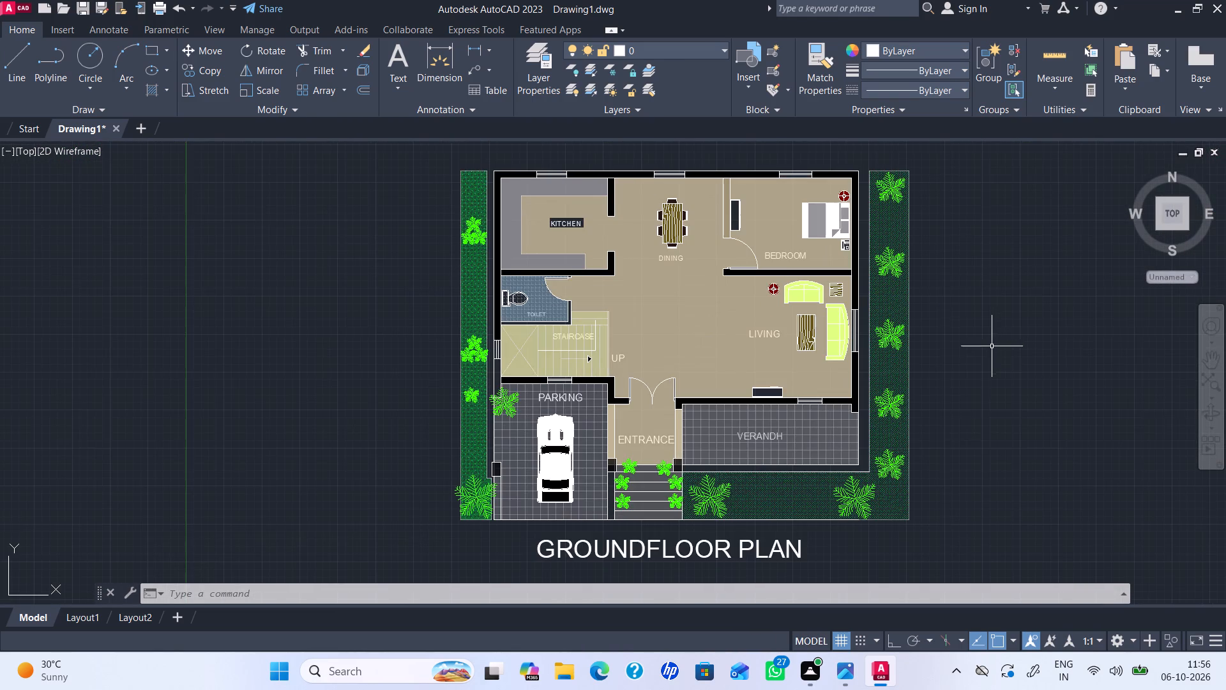
middle_click_drag(980, 452, 1045, 270)
left_click(744, 365)
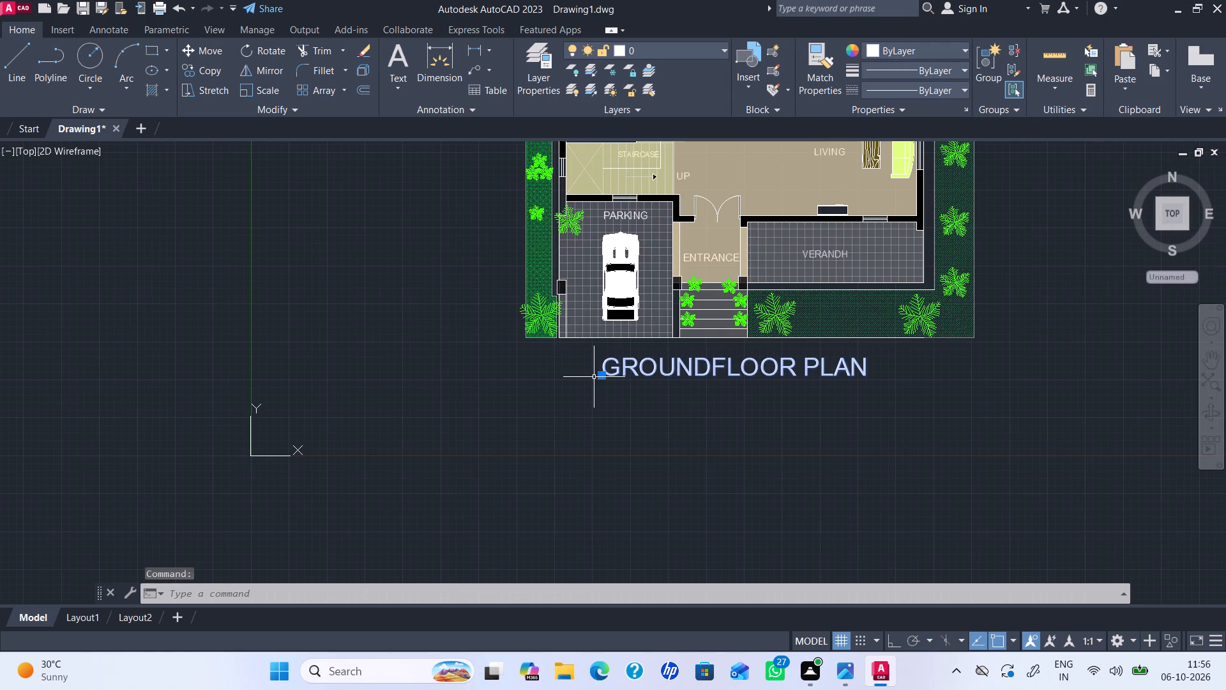
left_click(602, 374)
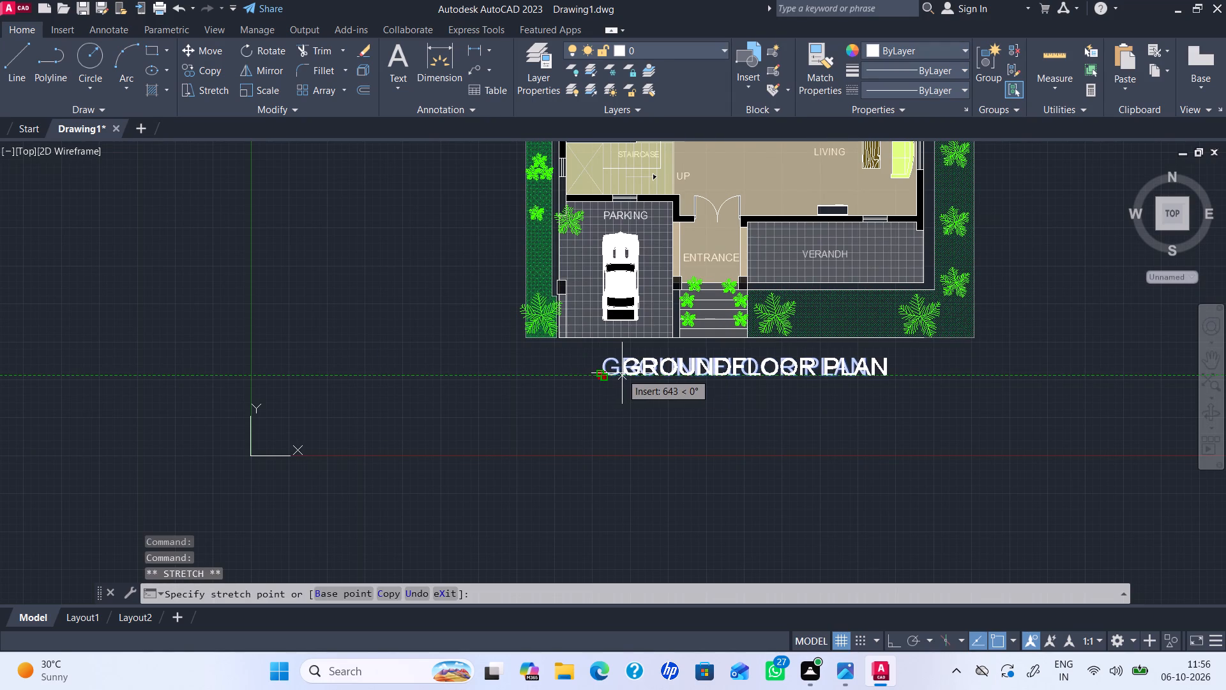
left_click(617, 373)
scroll(812, 394, "down", 2)
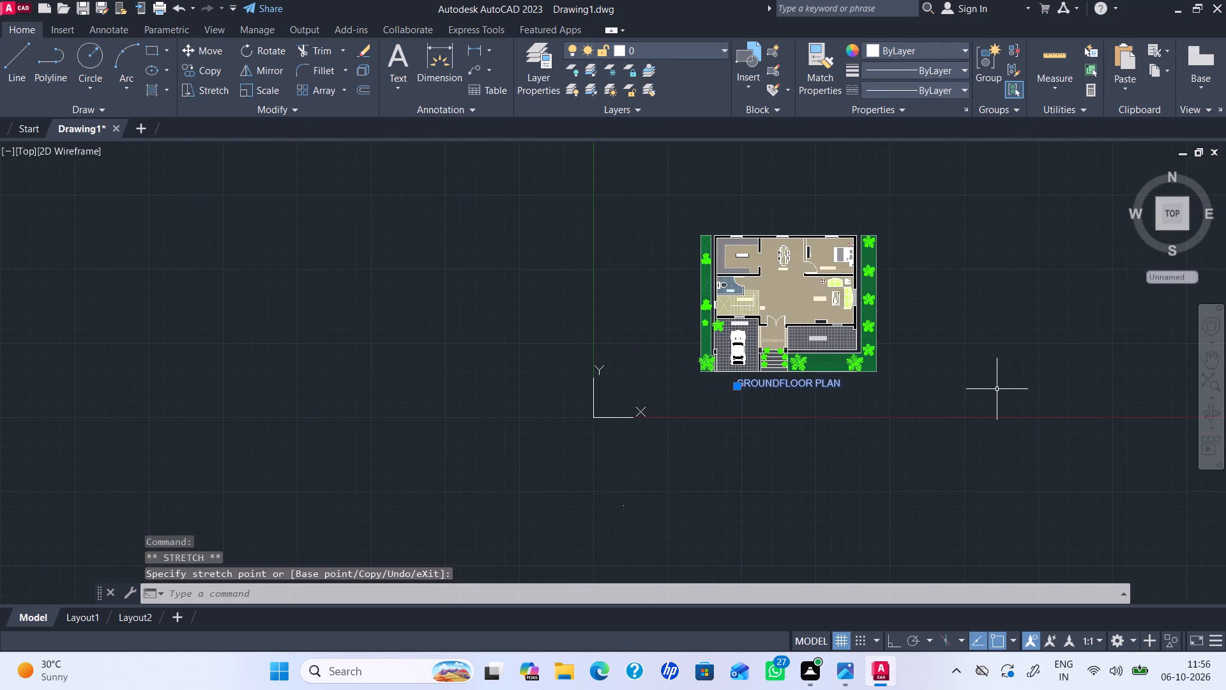
key("Escape")
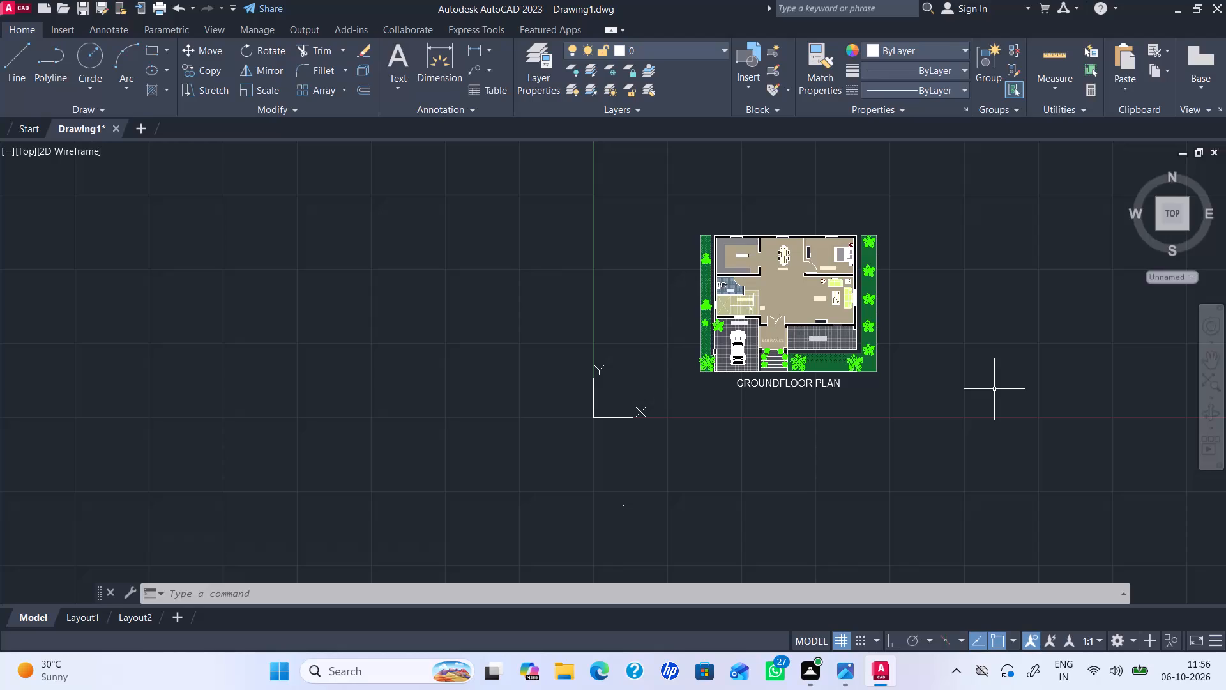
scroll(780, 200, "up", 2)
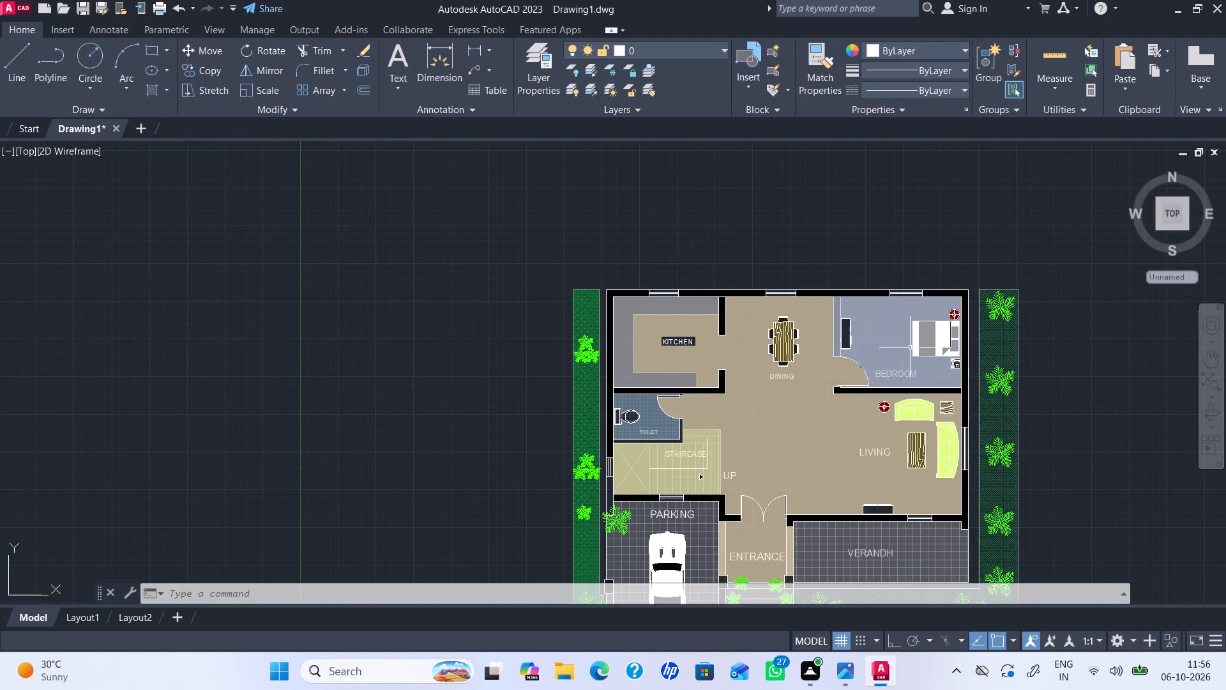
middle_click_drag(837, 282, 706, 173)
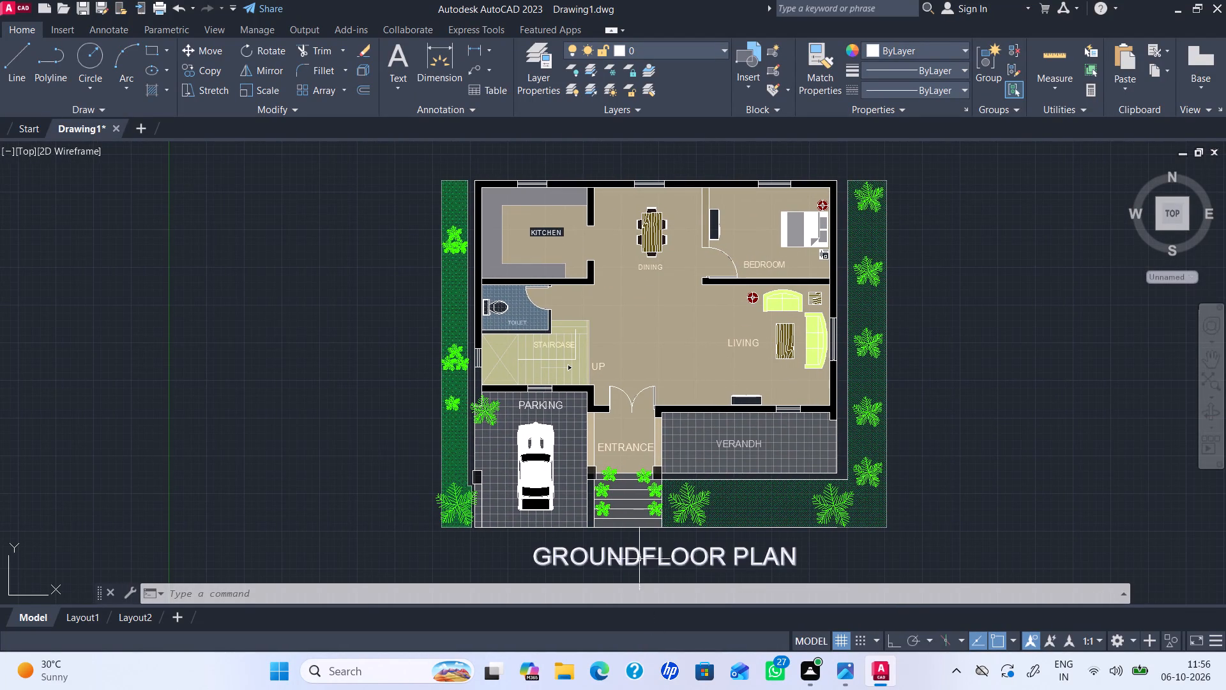
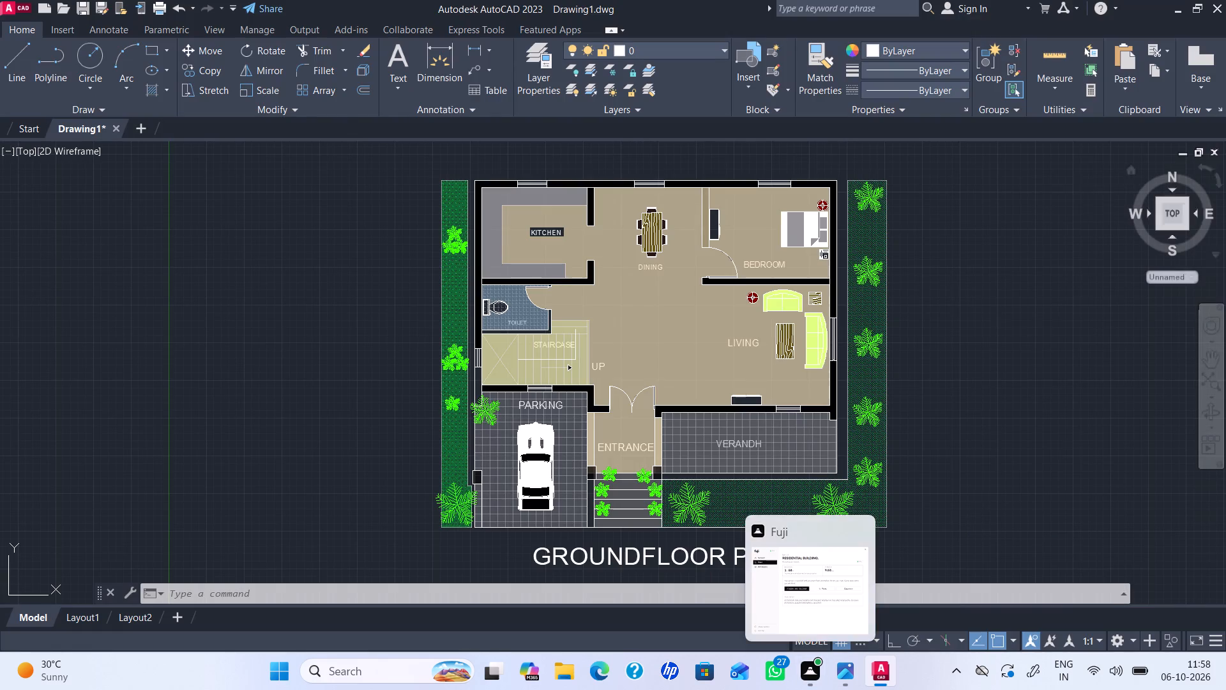
Query the drawing's log file name with the LOGFILENAME system variable.
middle_click_drag(942, 453, 912, 459)
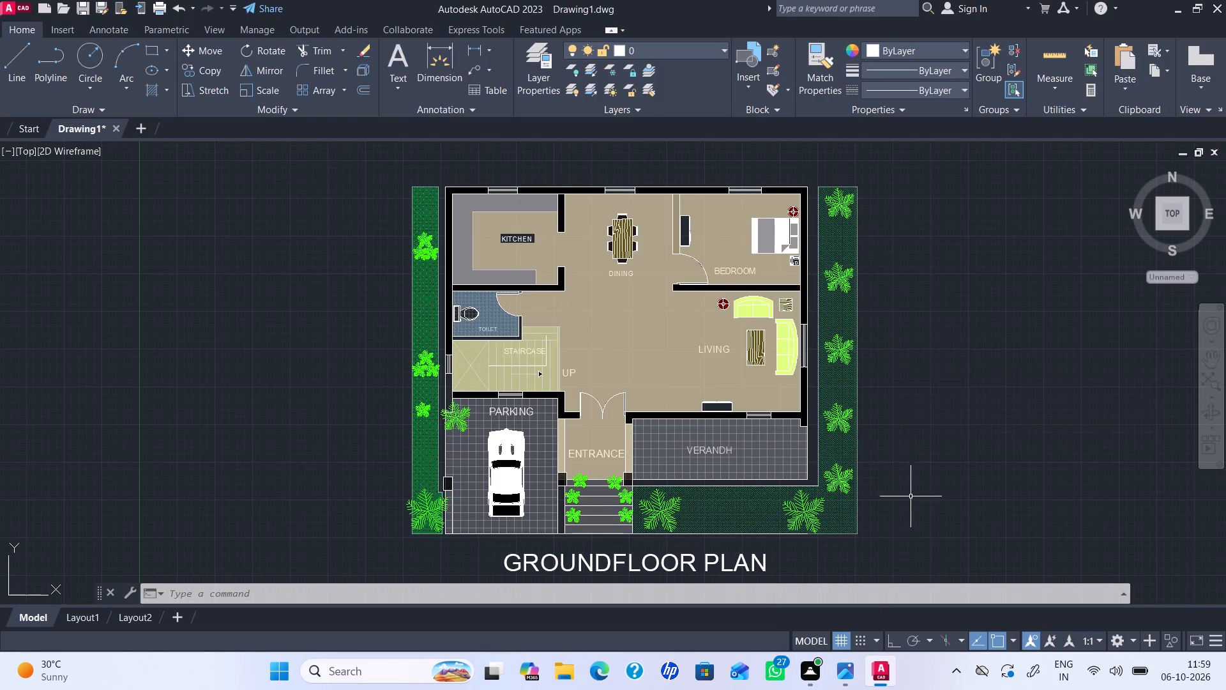
left_click(323, 595)
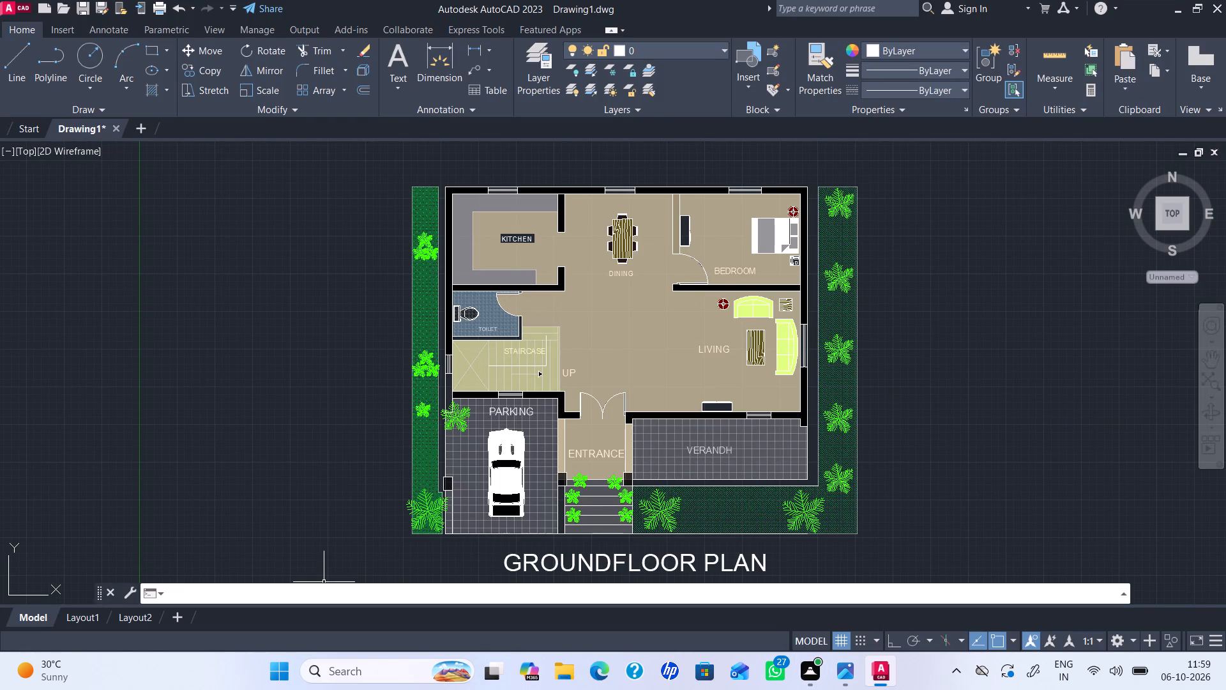
type("LO")
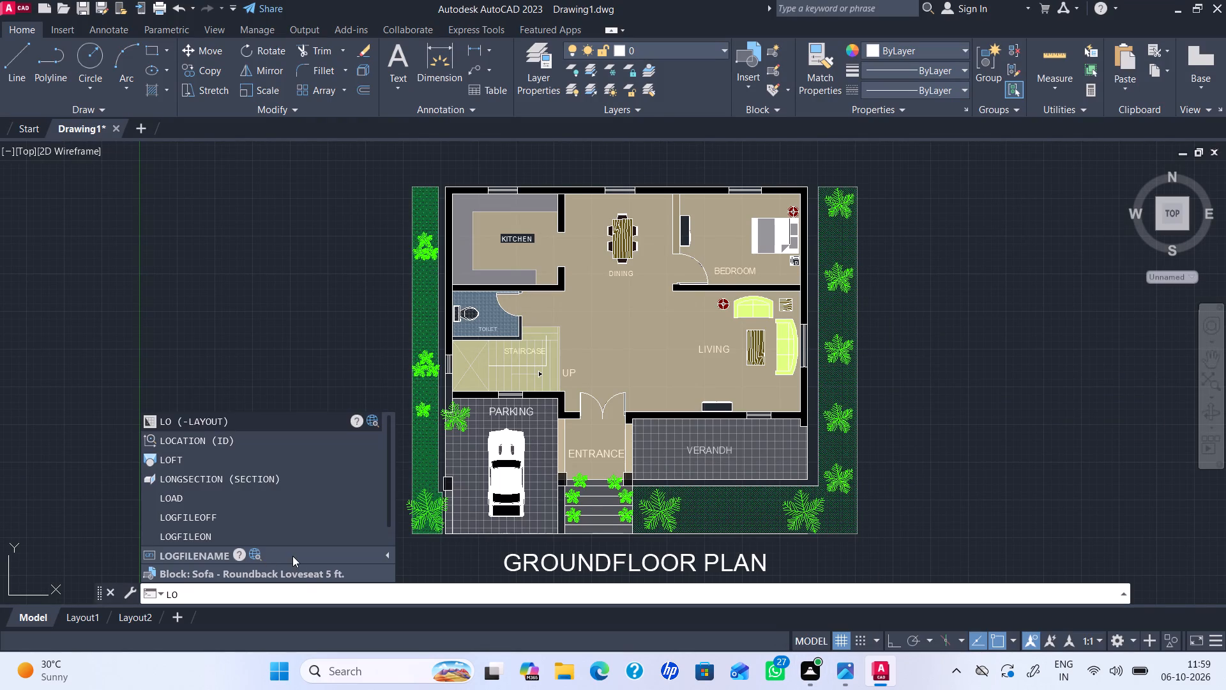
left_click(296, 548)
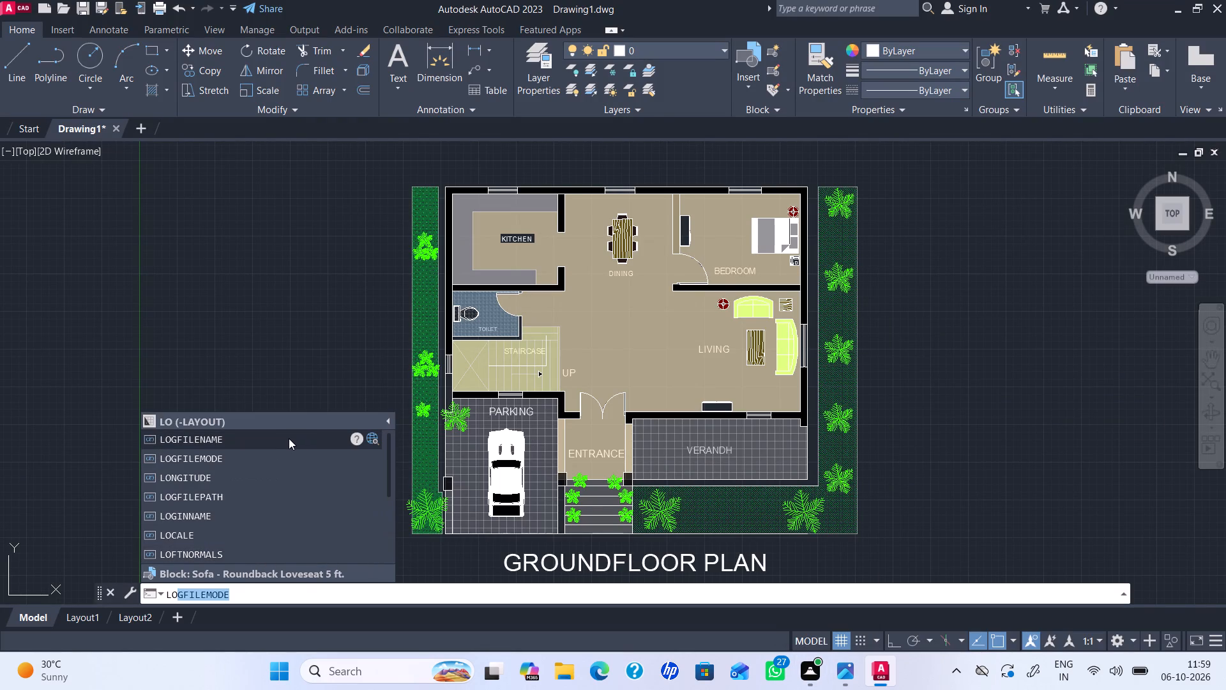
left_click(289, 438)
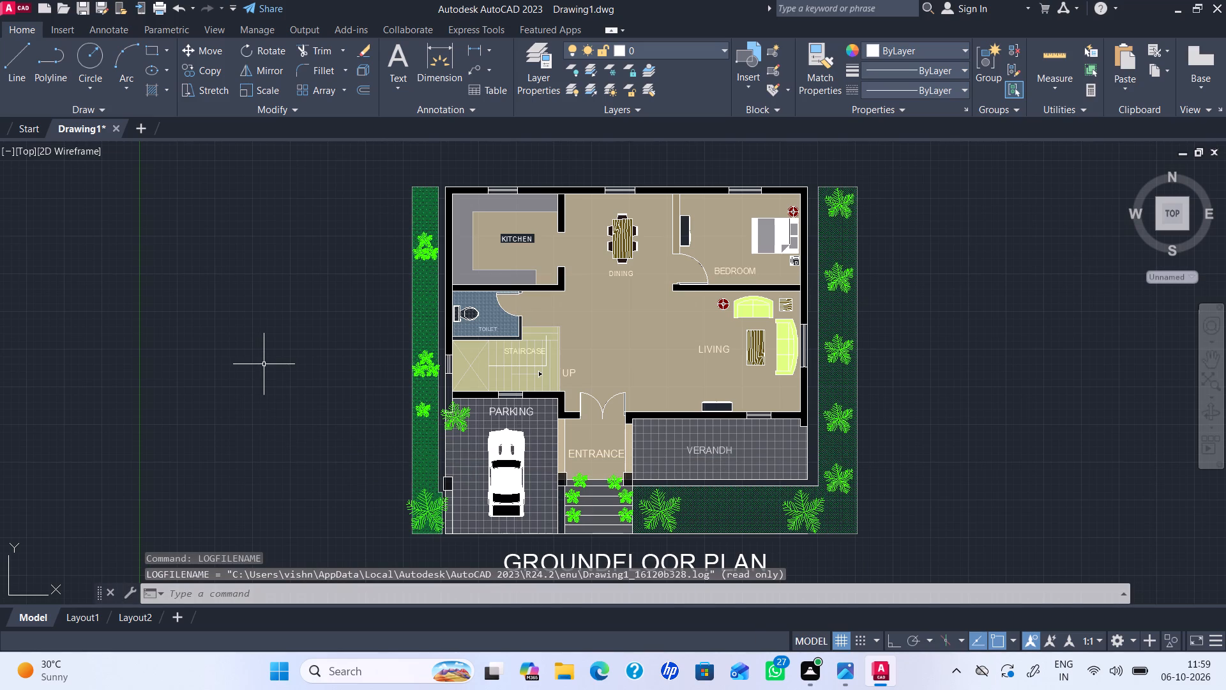
Save the drawing in the Documents folder as OCT 6, in AutoCAD 2018 Drawing format.
key("ctrl+s")
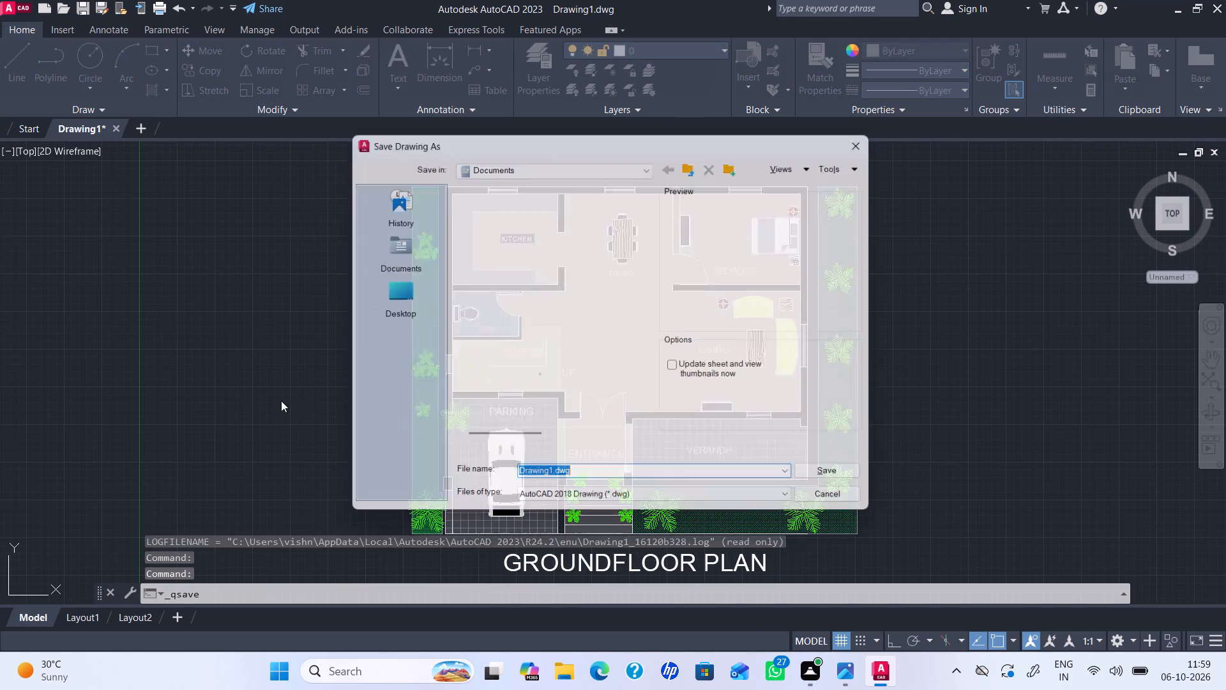
left_click_drag(582, 482, 399, 505)
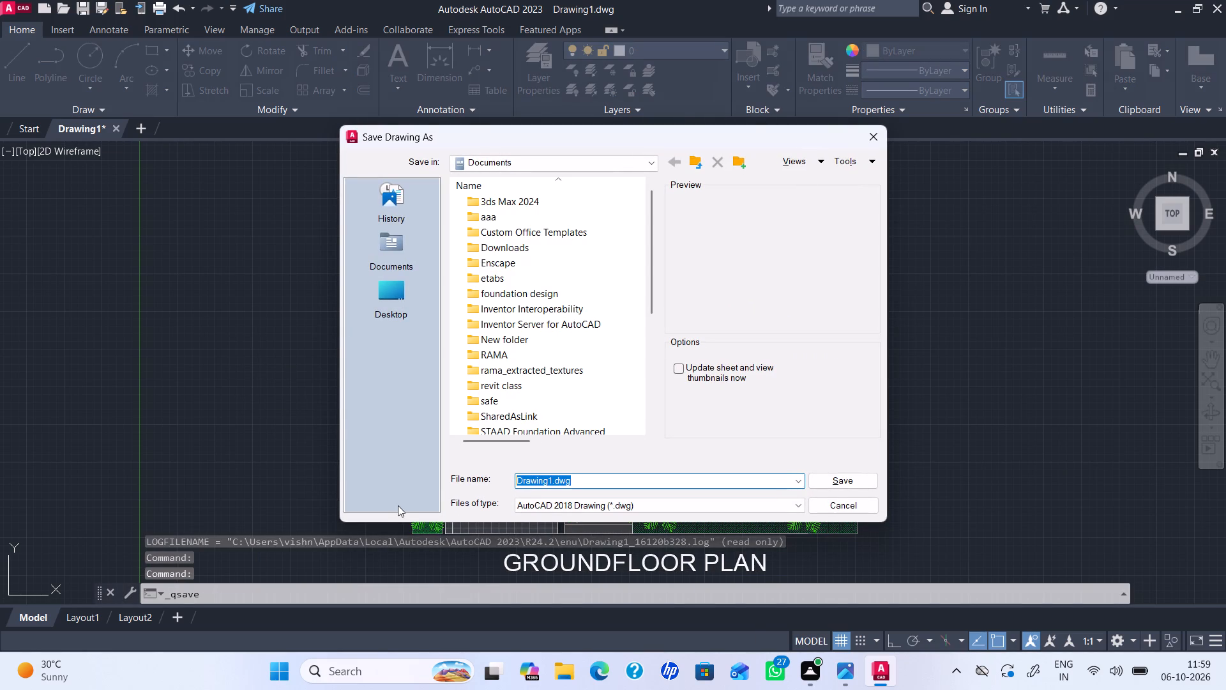
key("o")
type("CT")
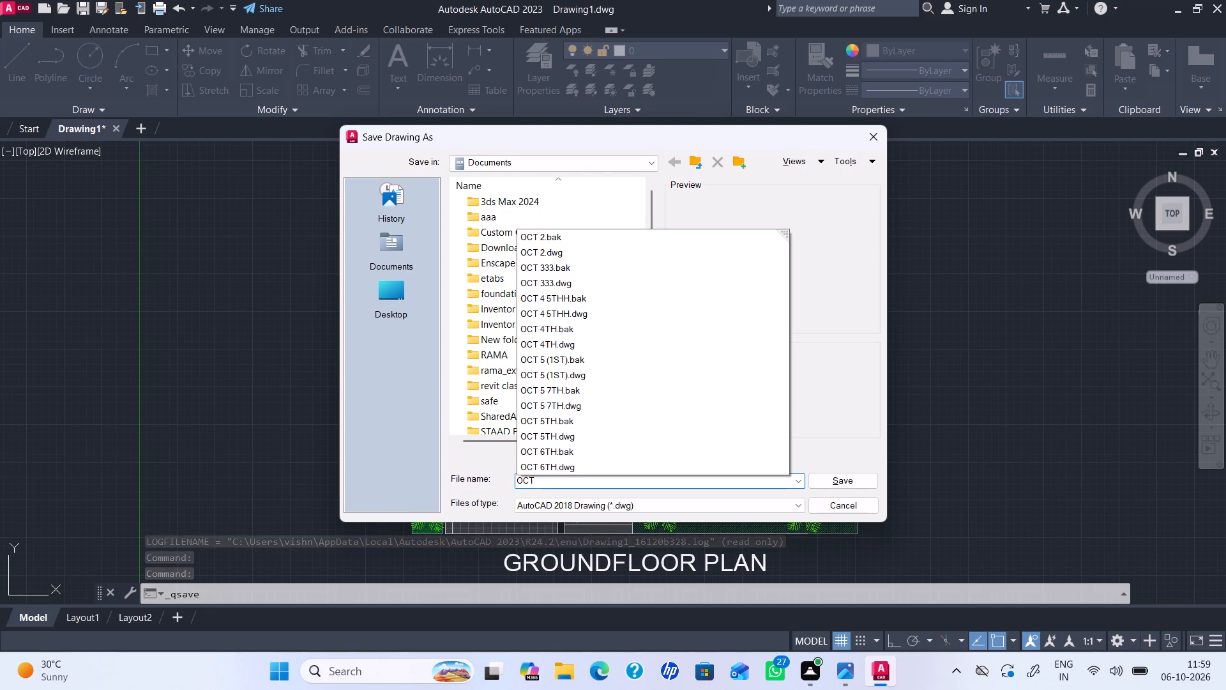
key("space")
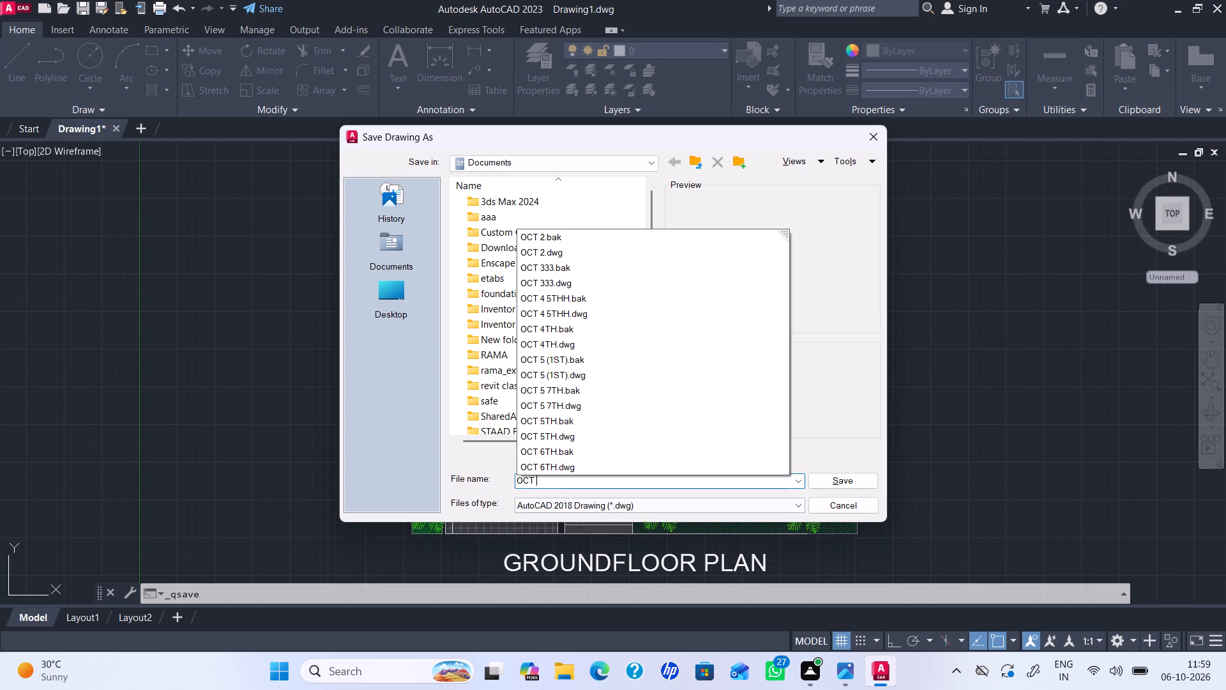
key("6")
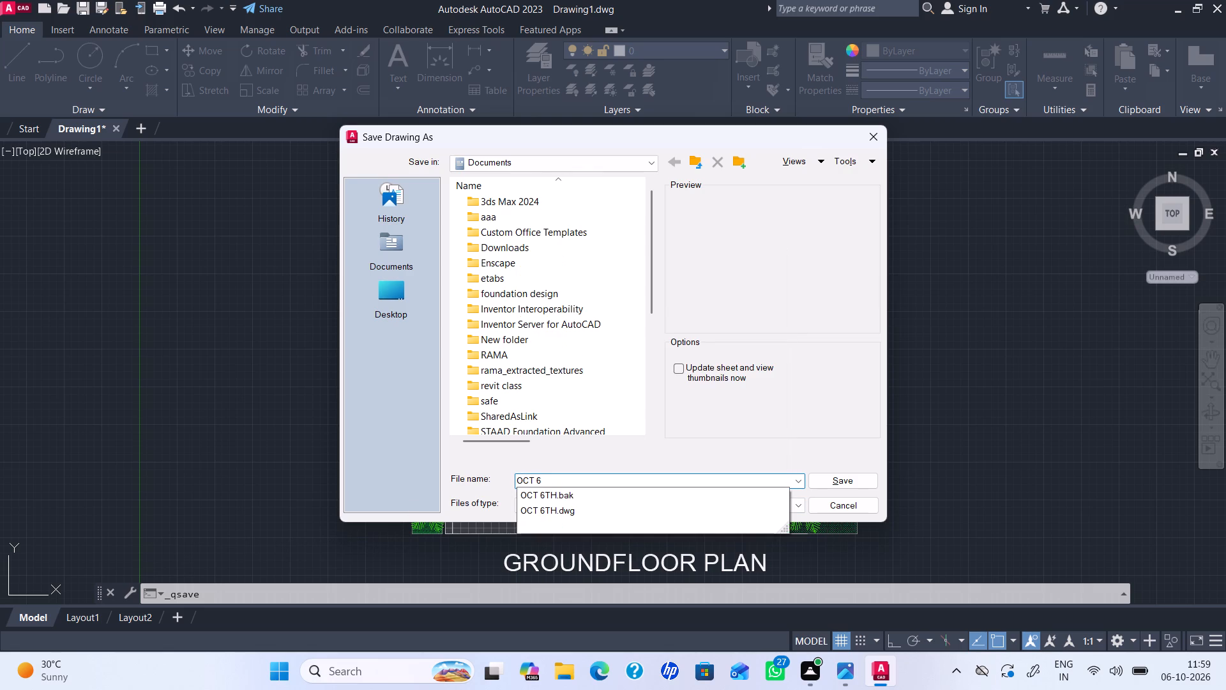
key("space")
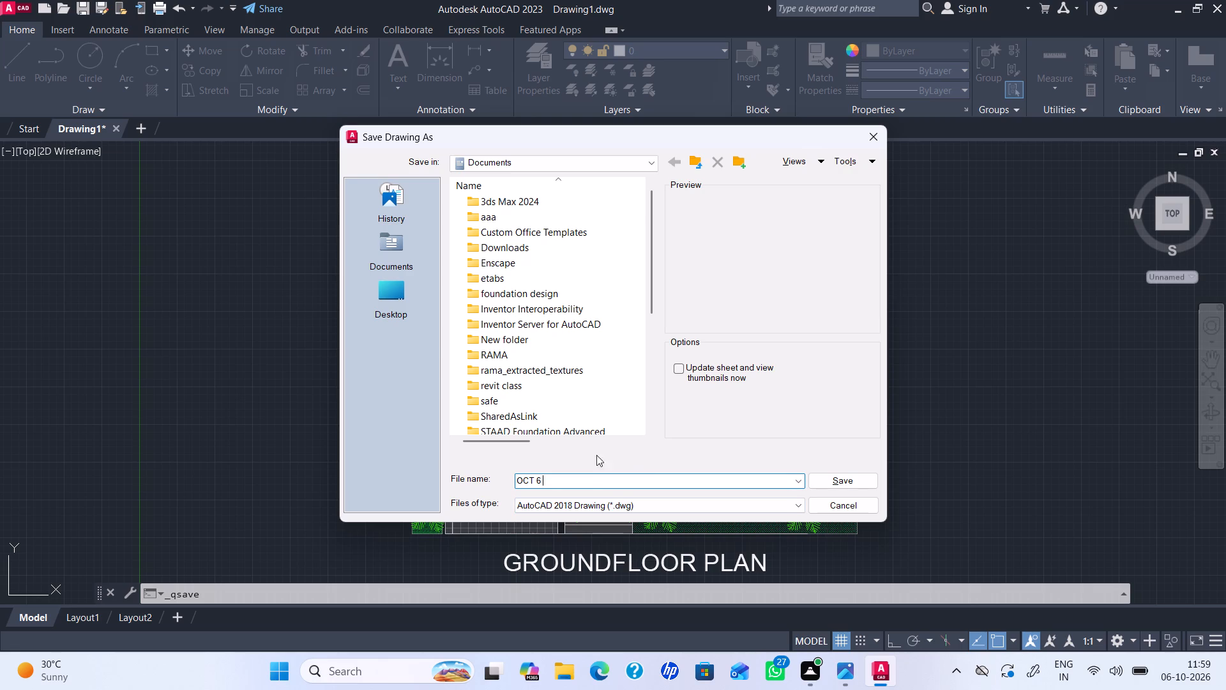
left_click(827, 477)
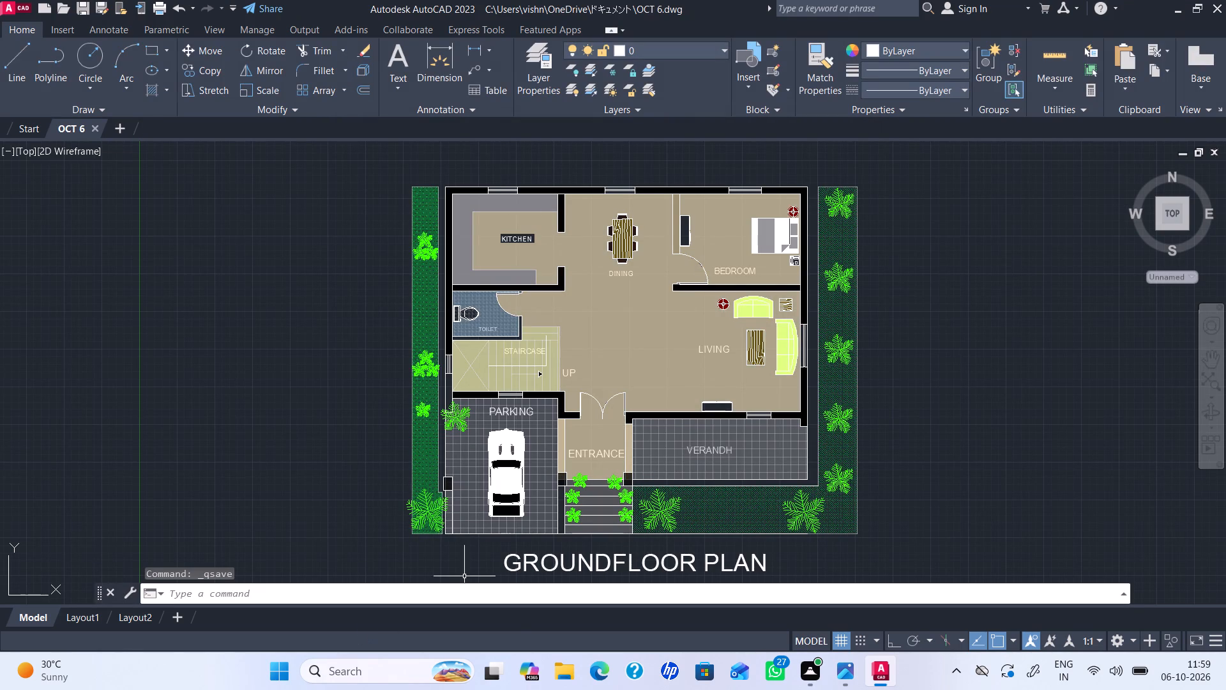
Query the LOGFILENAME system variable again for the saved drawing.
left_click(361, 590)
type("LO")
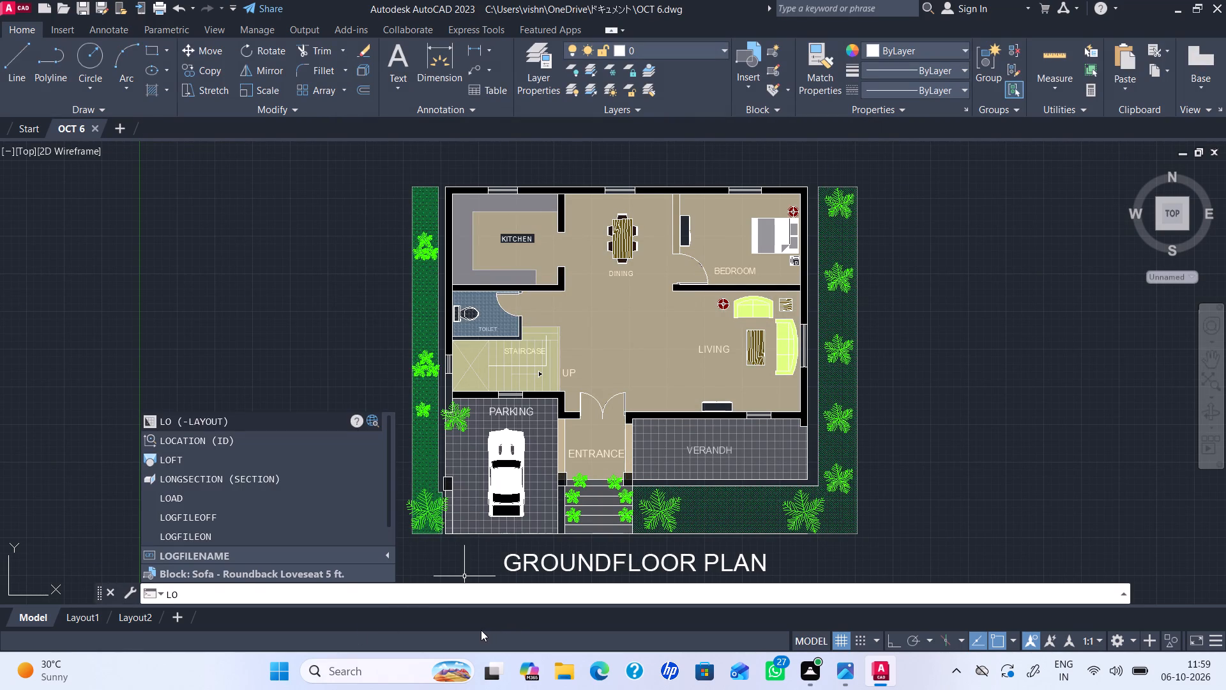
left_click(196, 551)
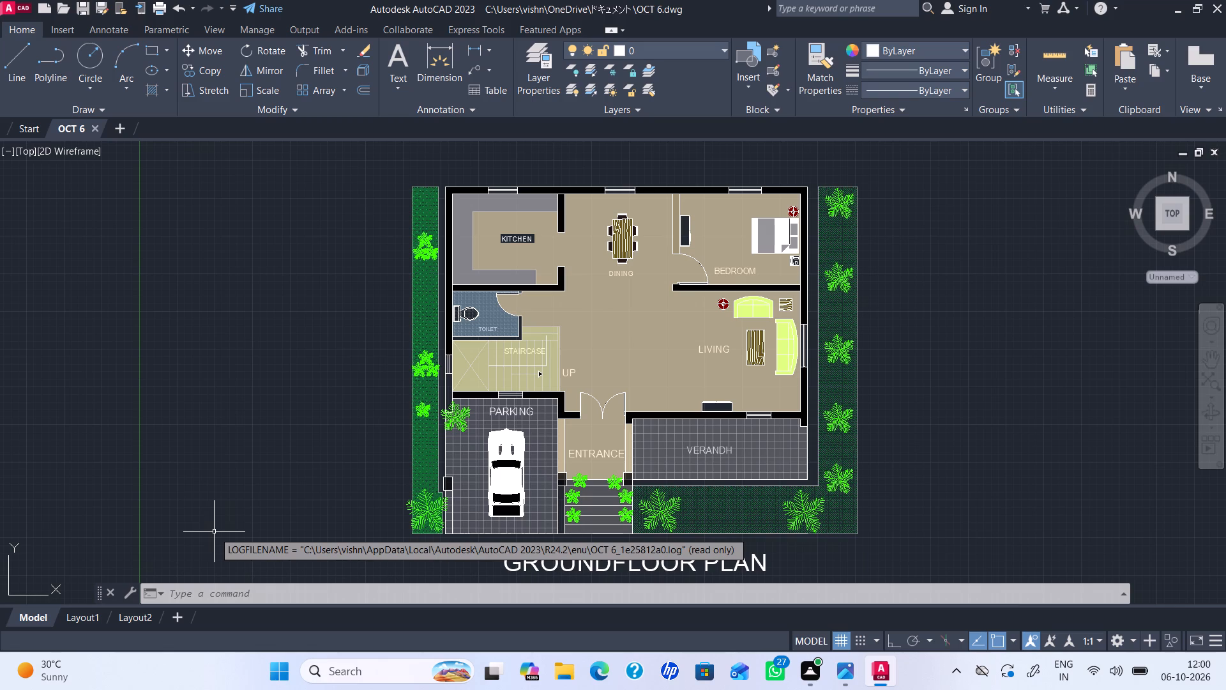
key("Escape")
key("Escape")
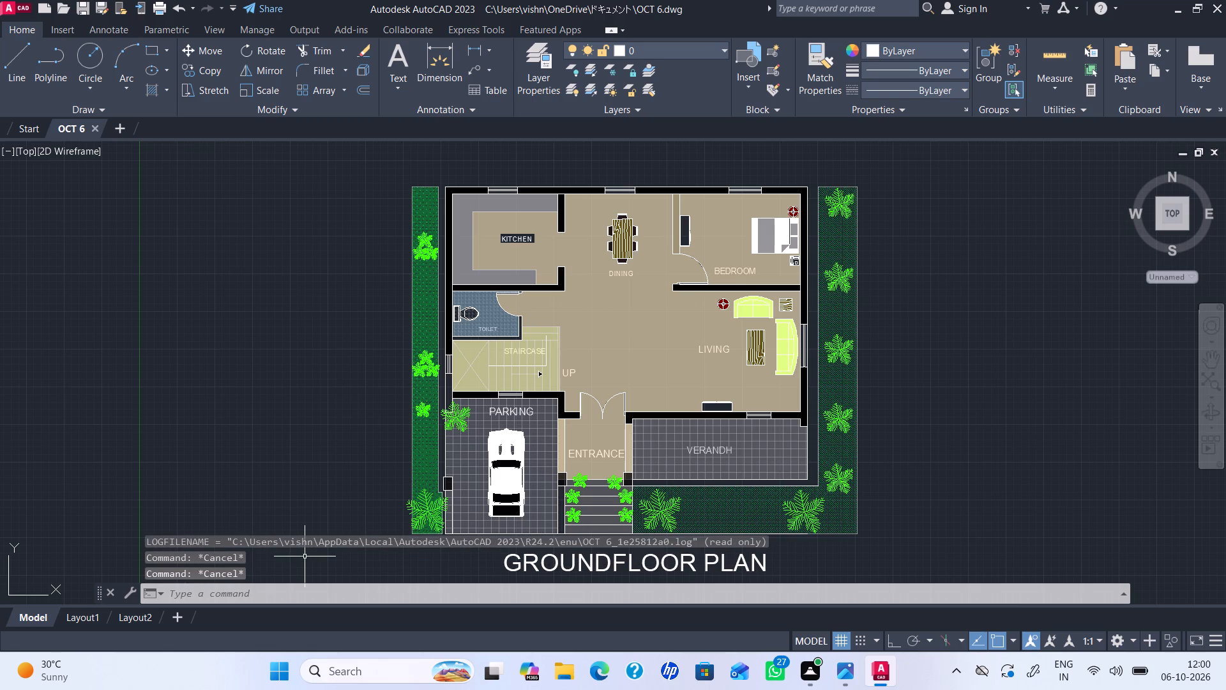
Set up a plot with DWG To PDF.pc3 and a window area enclosing the whole ground floor plan and its title.
key("ctrl+p")
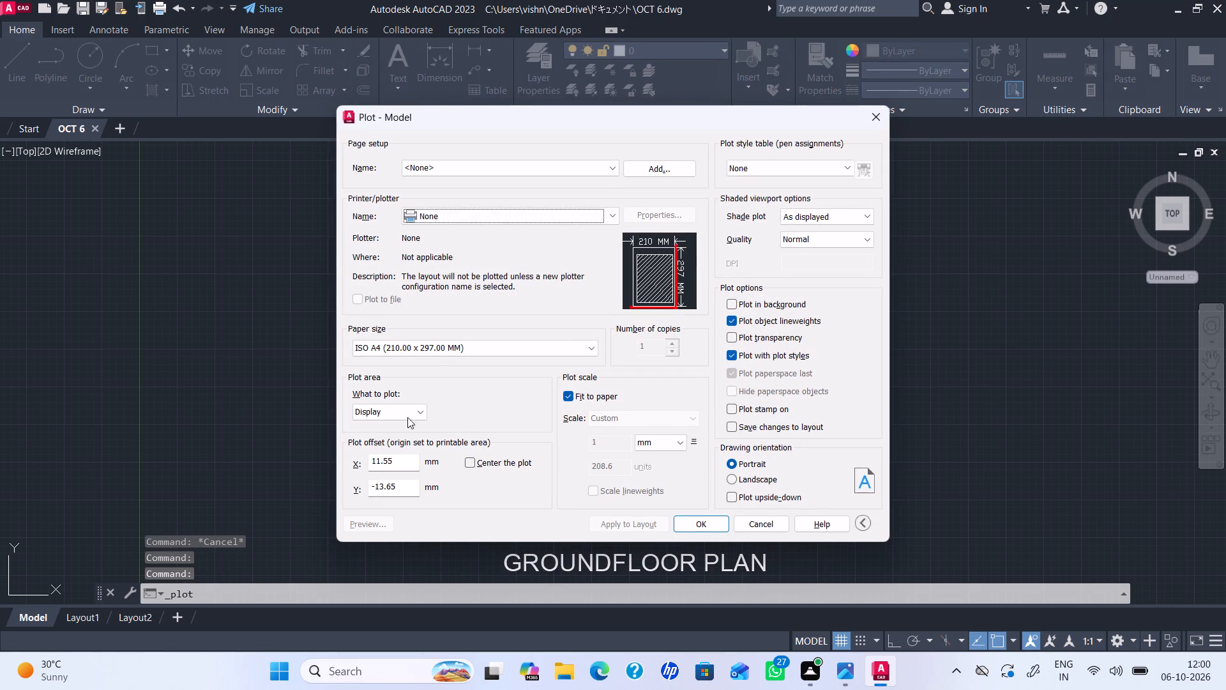
left_click(433, 210)
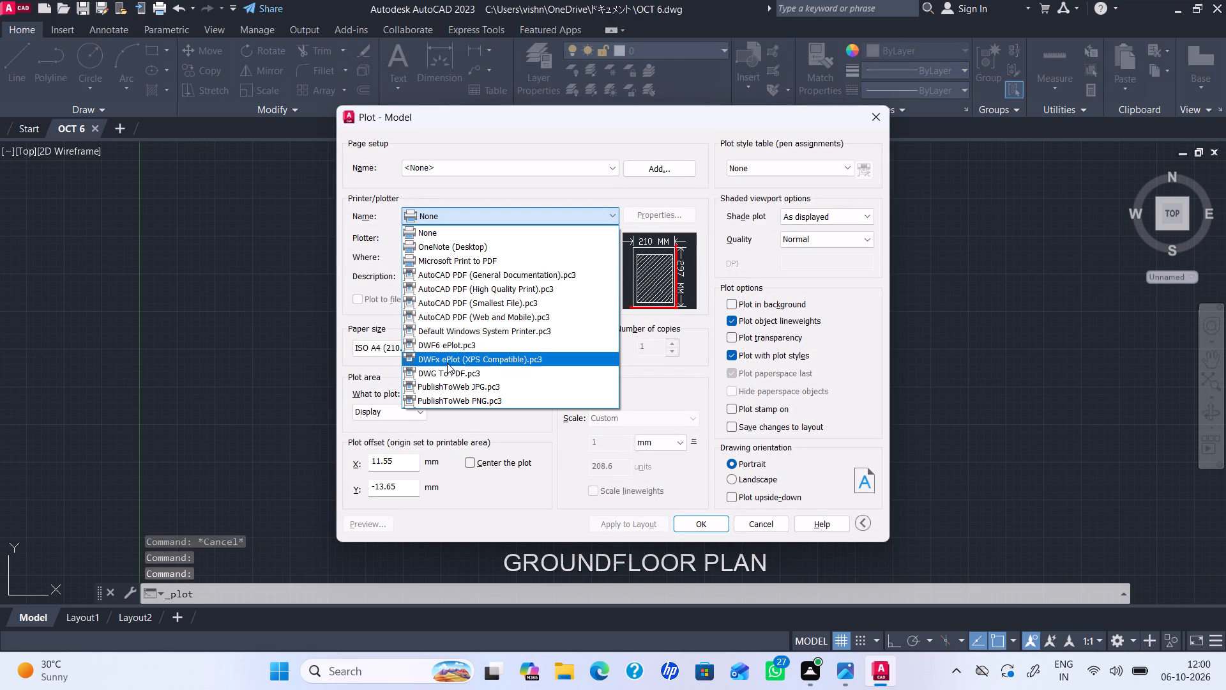
left_click(455, 368)
left_click(409, 412)
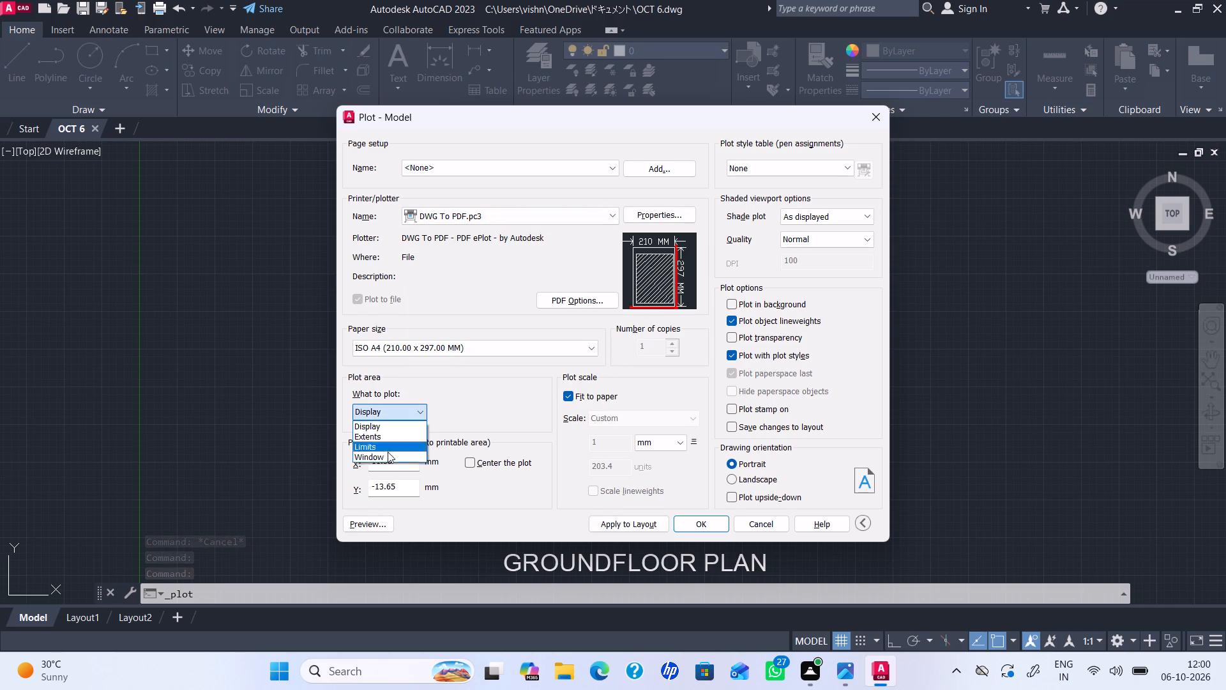
left_click(387, 457)
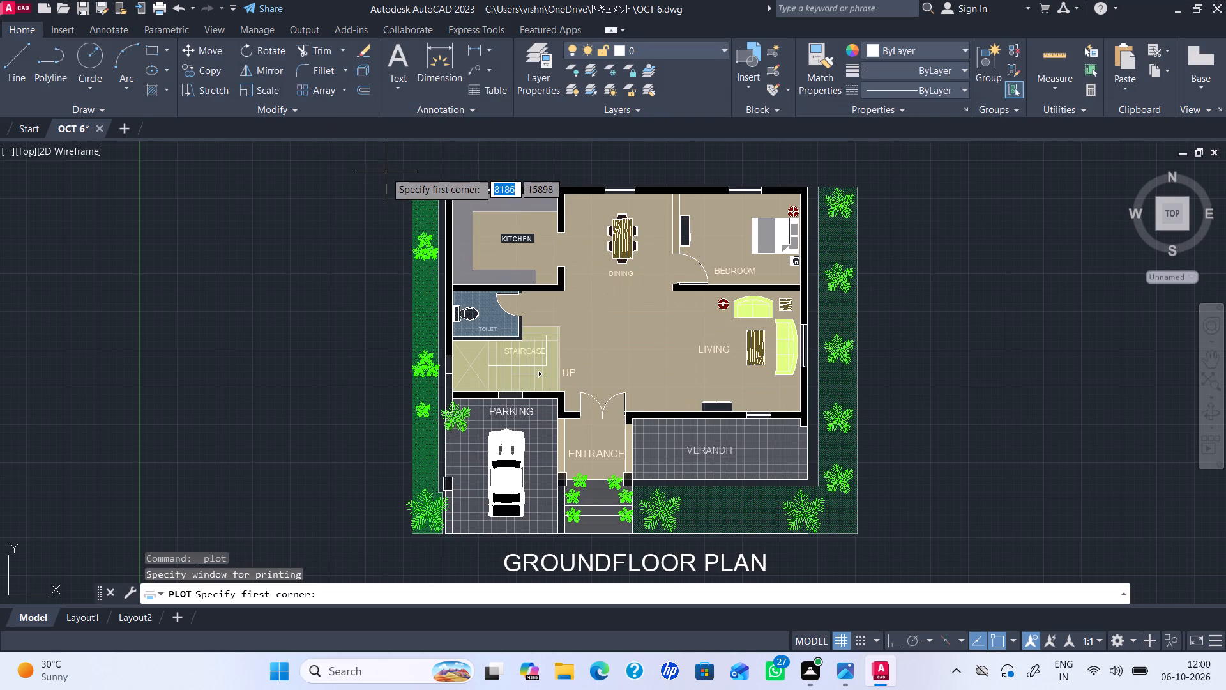
left_click(406, 178)
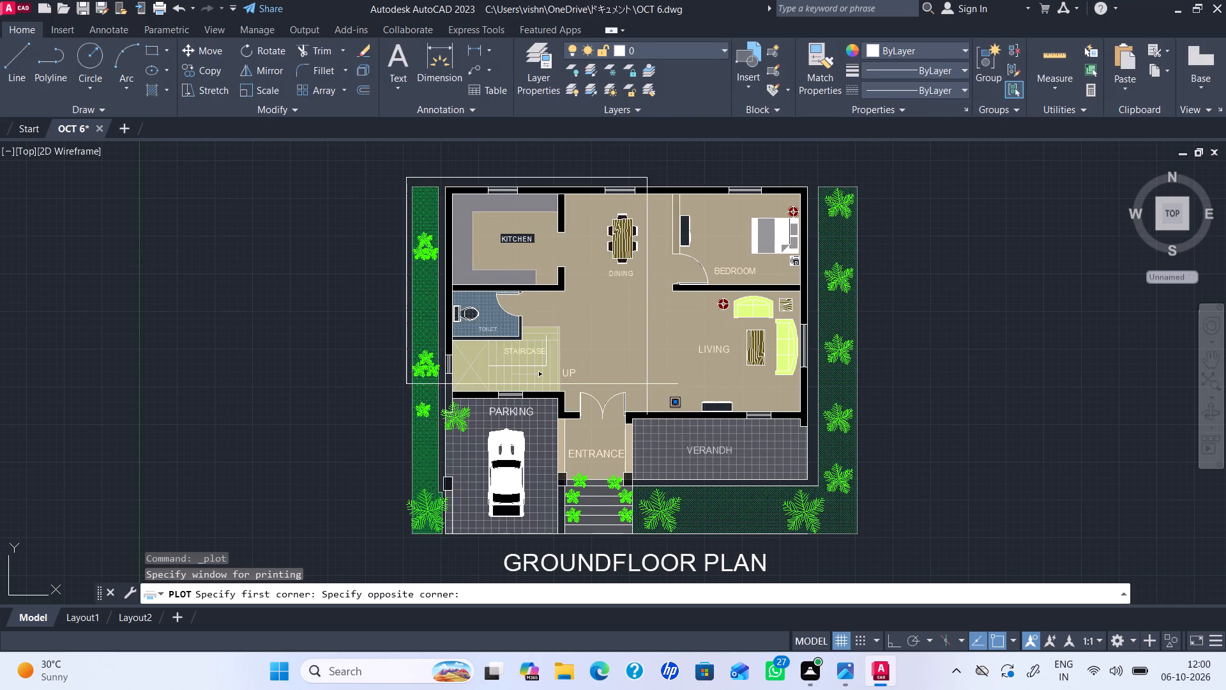
middle_click_drag(875, 572, 857, 517)
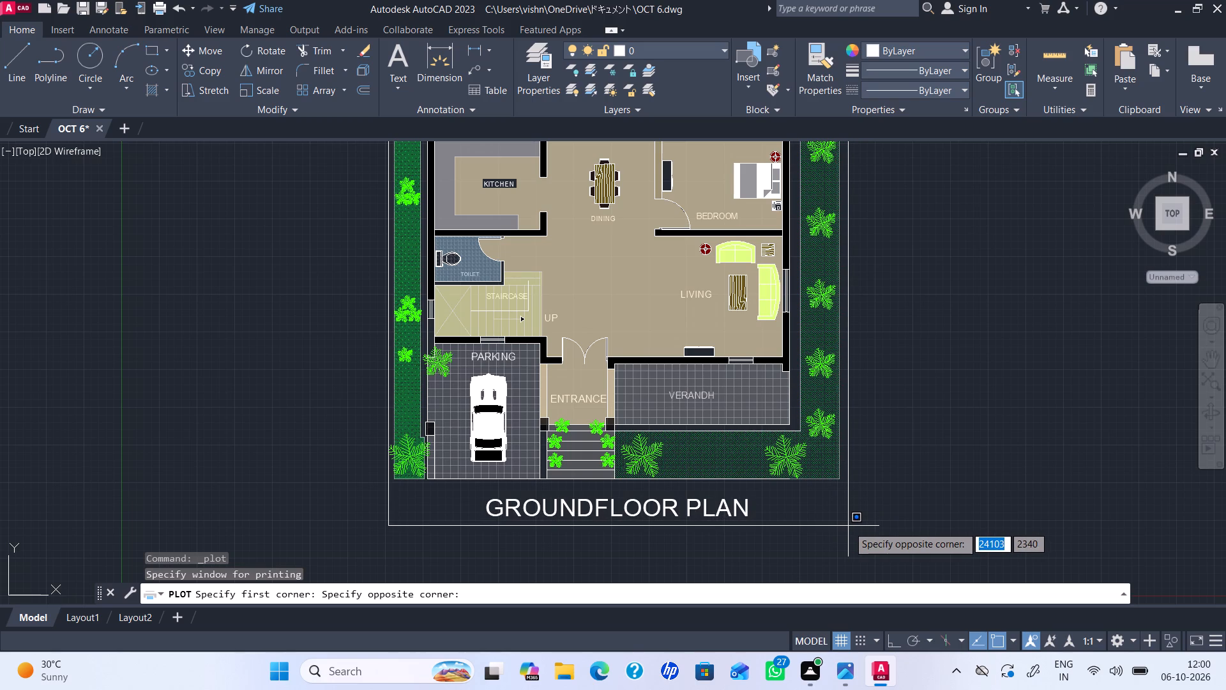
left_click(848, 526)
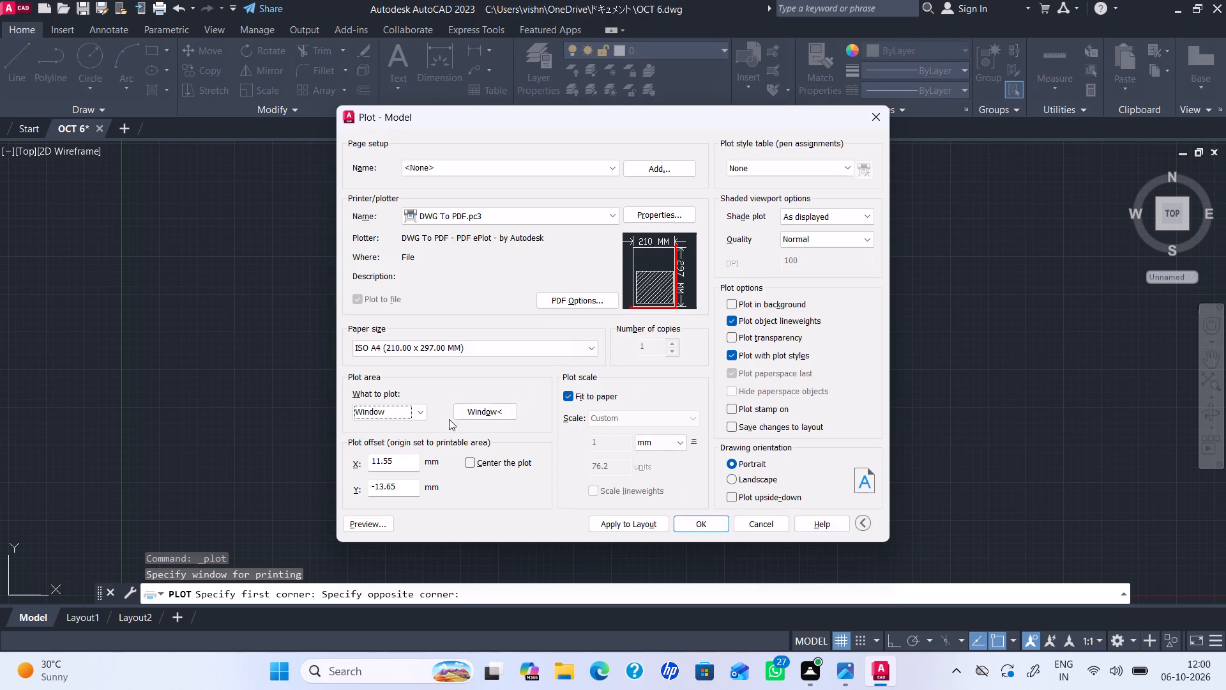
Set the plot to landscape, centred, on ISO A4 (297.00 x 210.00 MM) paper.
left_click(736, 476)
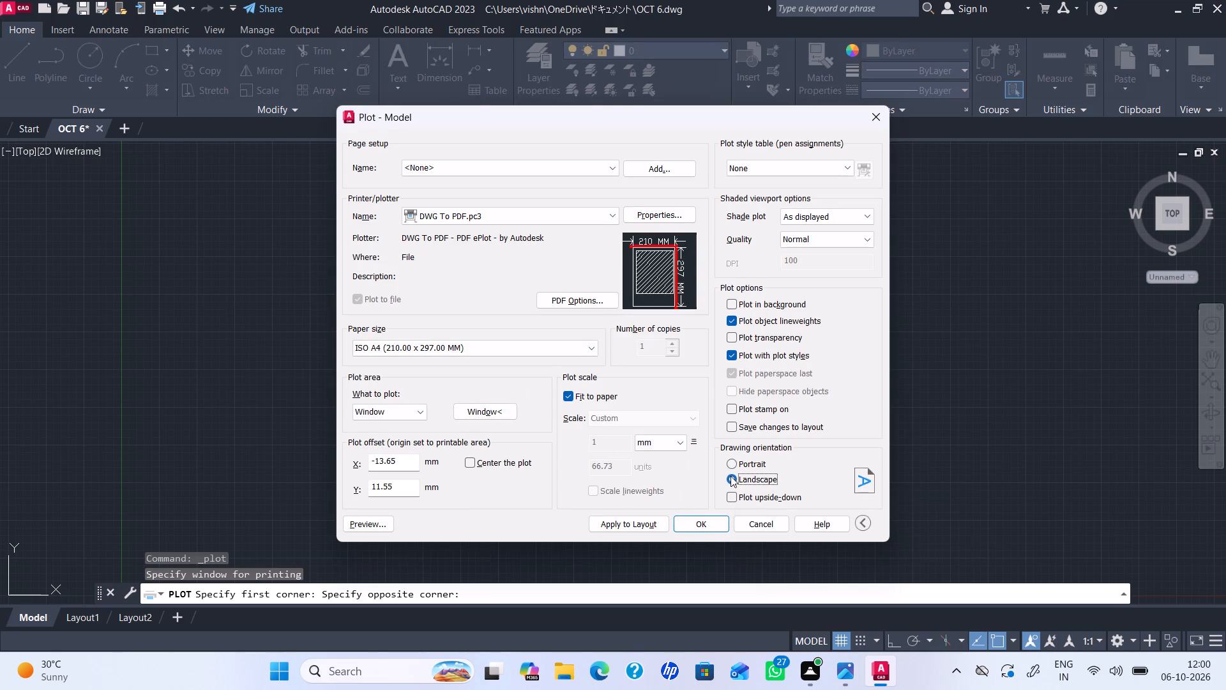
left_click(469, 461)
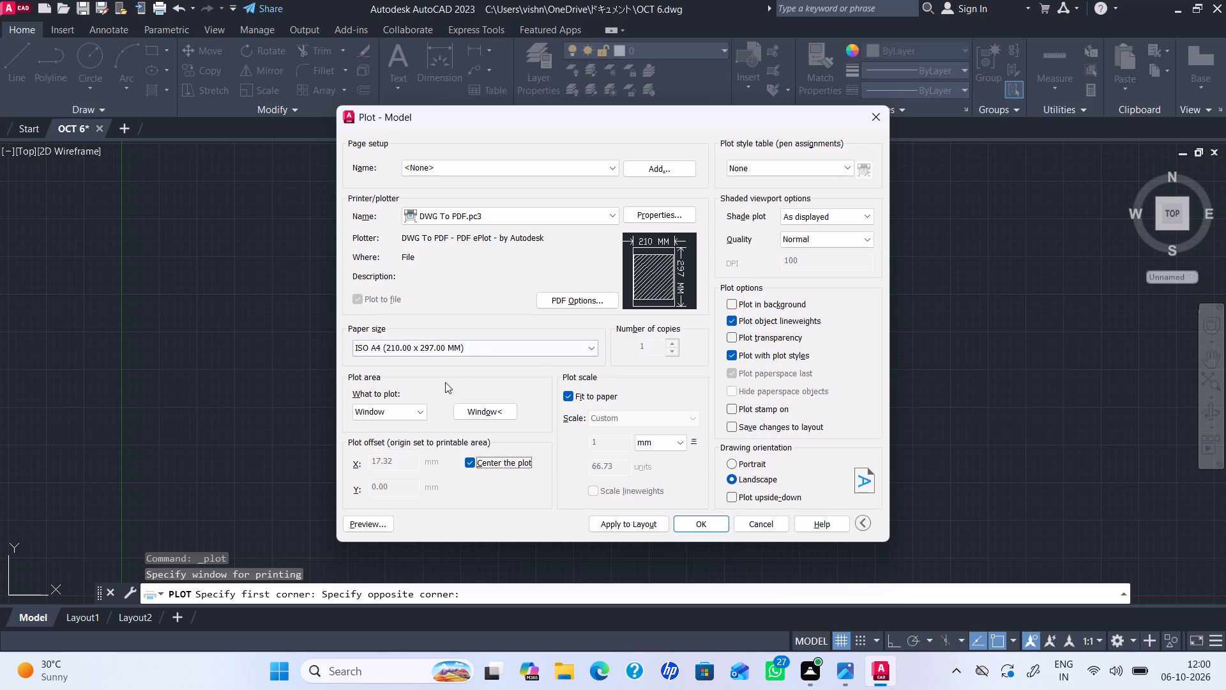
left_click(483, 343)
left_click(467, 367)
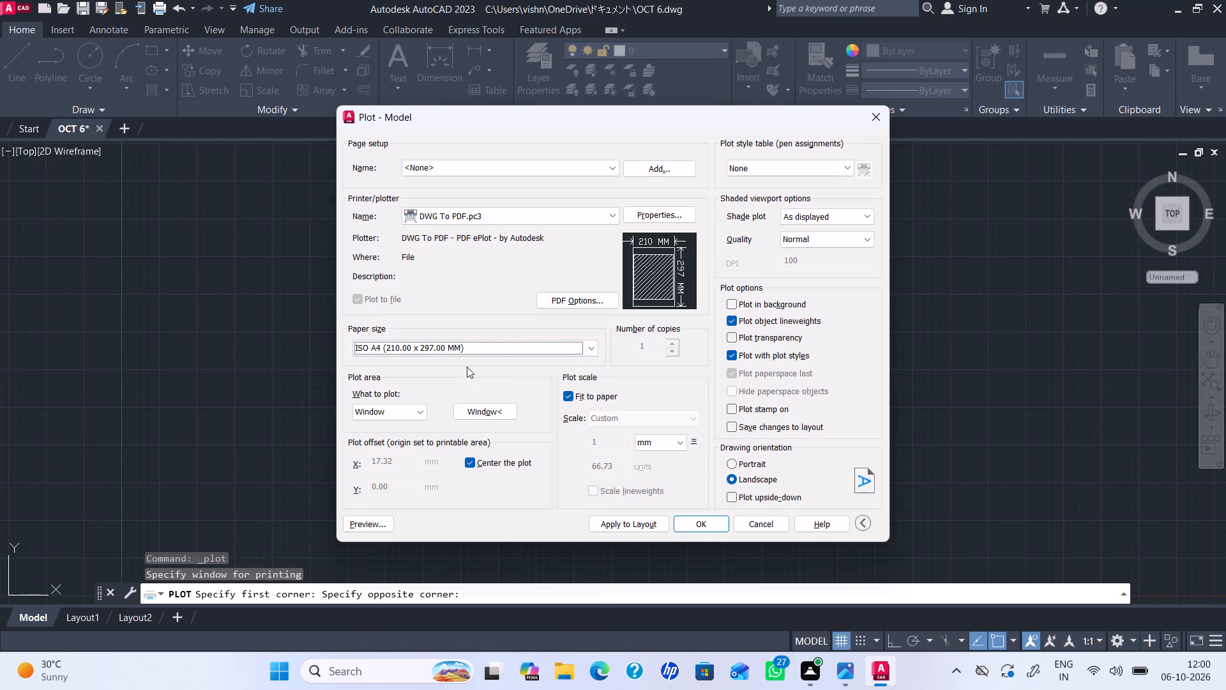
left_click(480, 346)
left_click(473, 366)
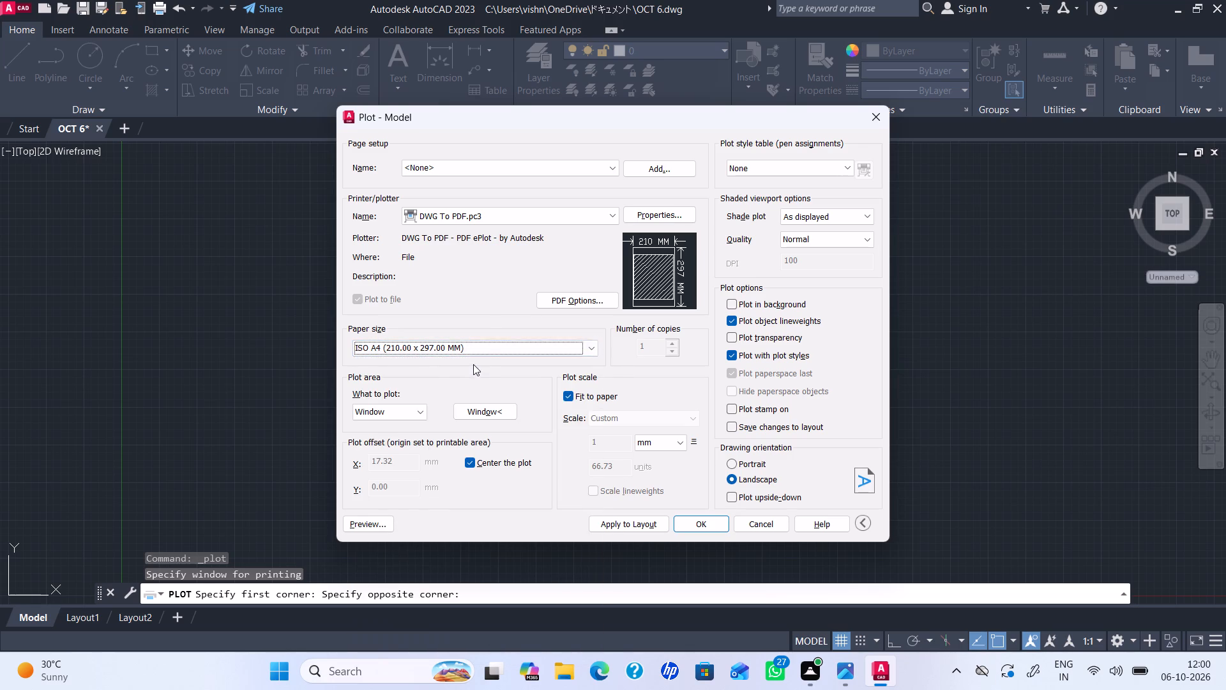
left_click(481, 349)
left_click(475, 374)
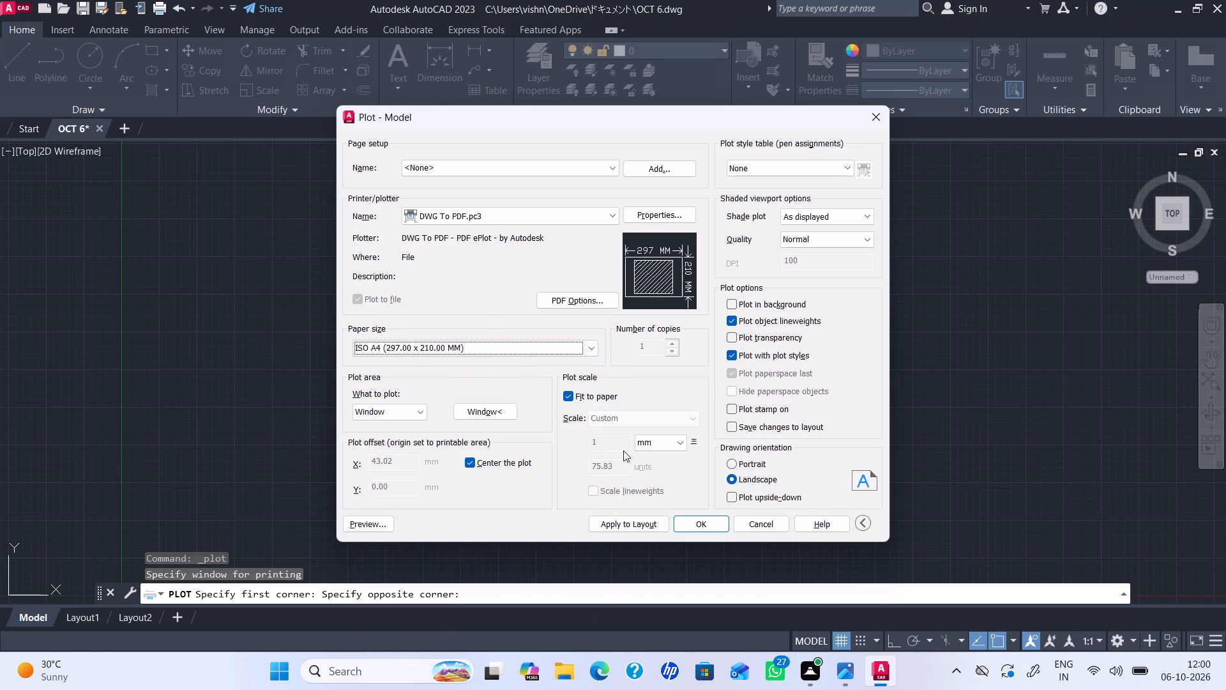
Preview the plot and output it as a PDF to the Desktop under the proposed file name.
left_click(367, 517)
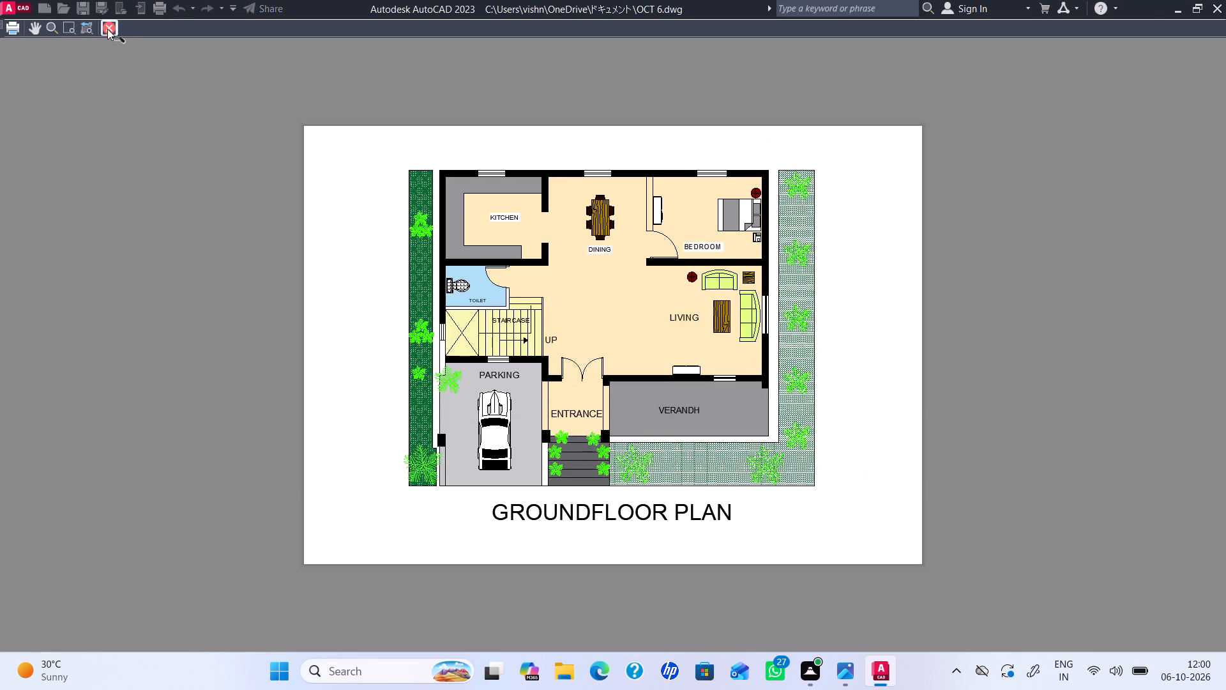
left_click(107, 29)
left_click(898, 519)
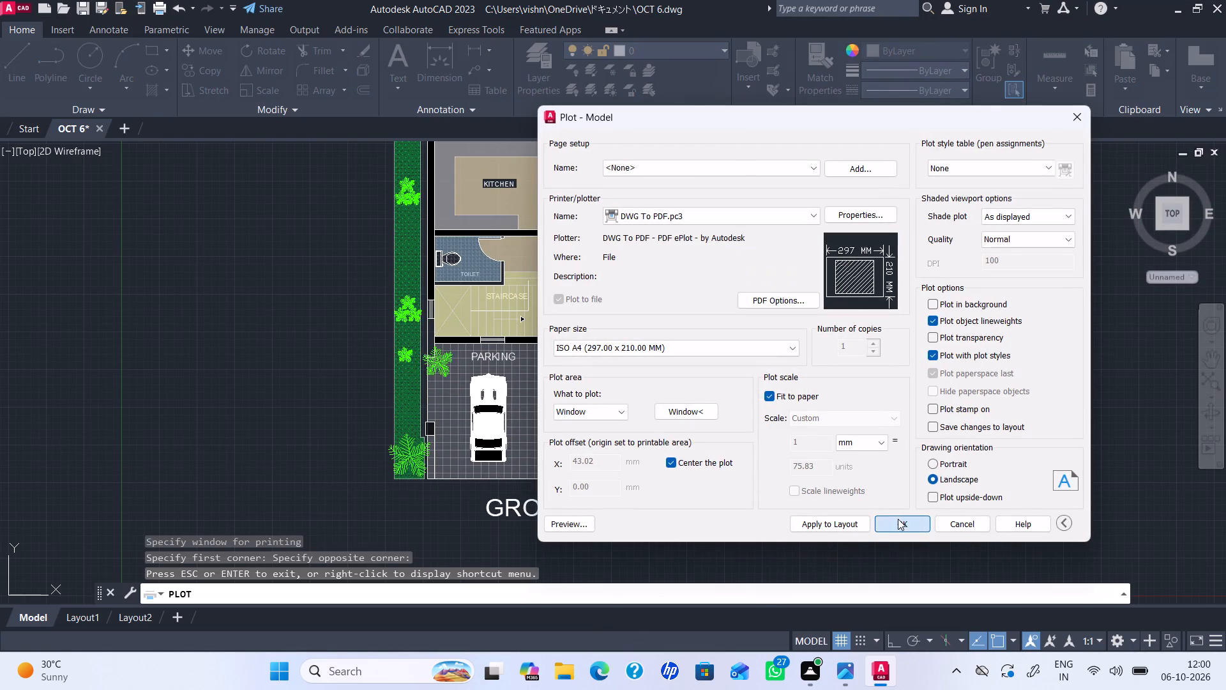
left_click(391, 292)
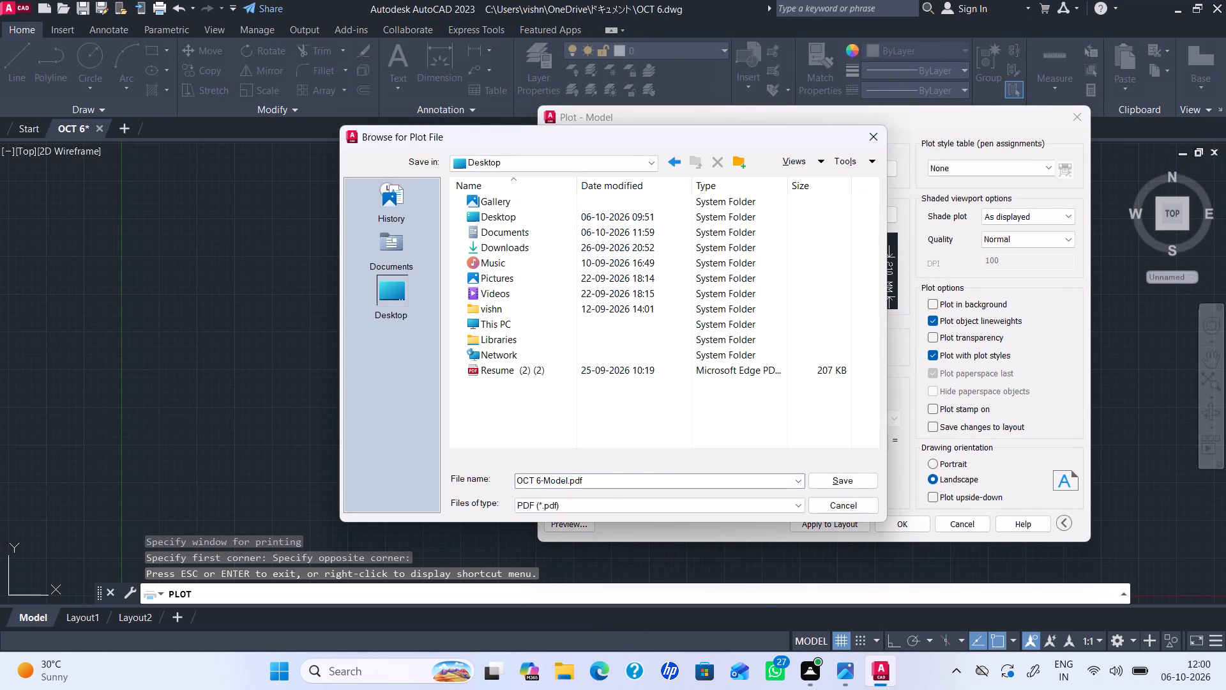
left_click(382, 294)
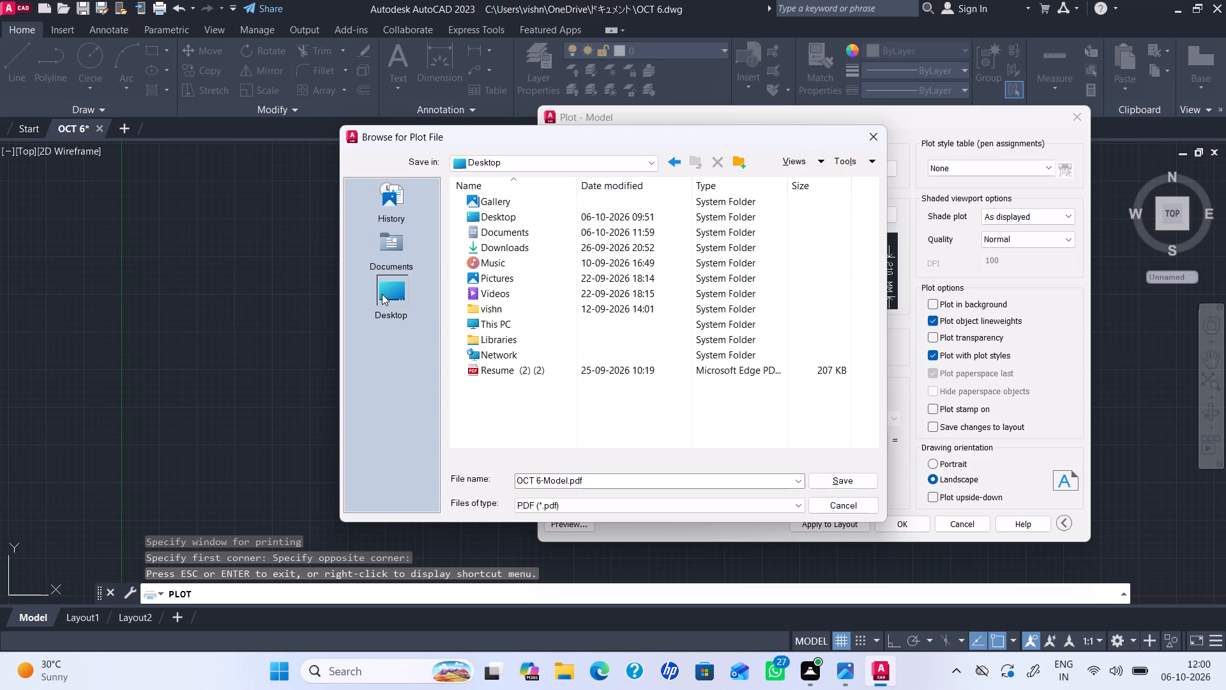
left_click(836, 477)
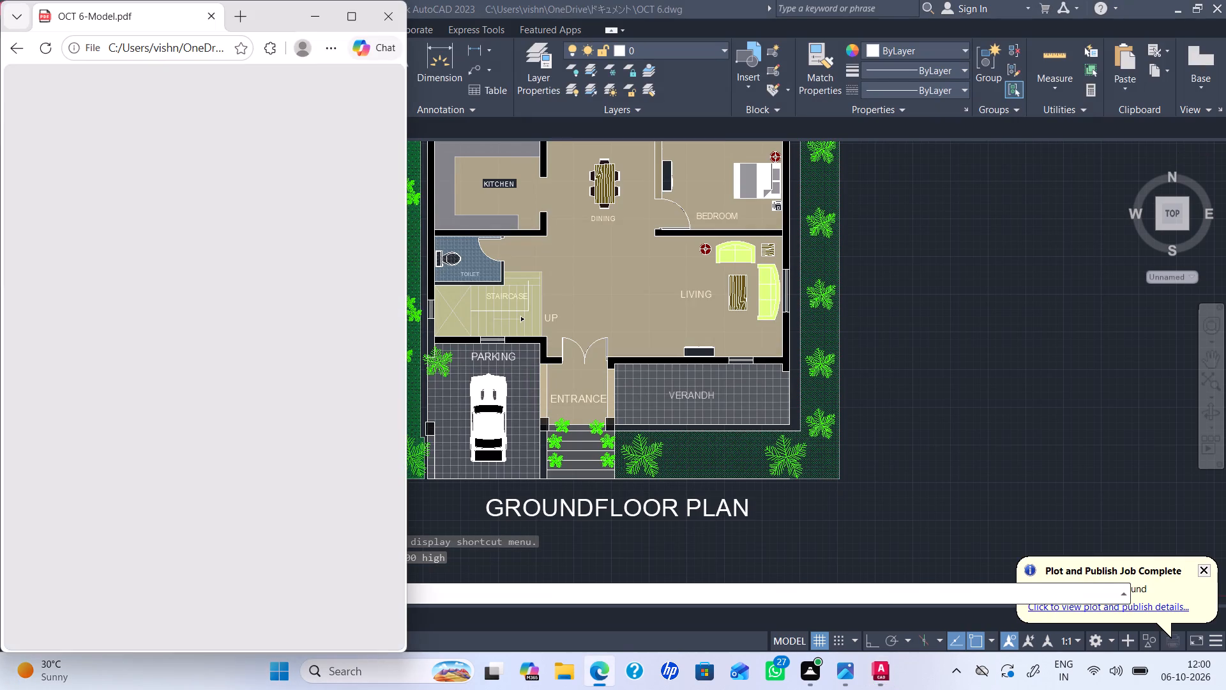
left_click(1204, 565)
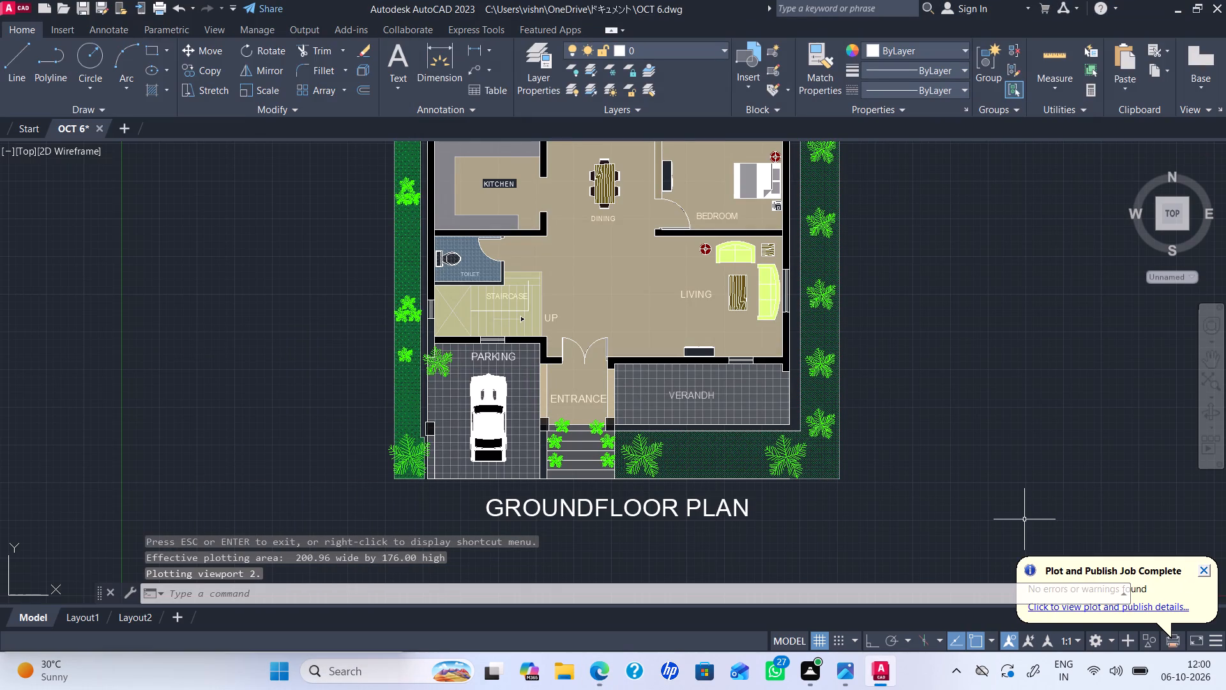
left_click(1206, 566)
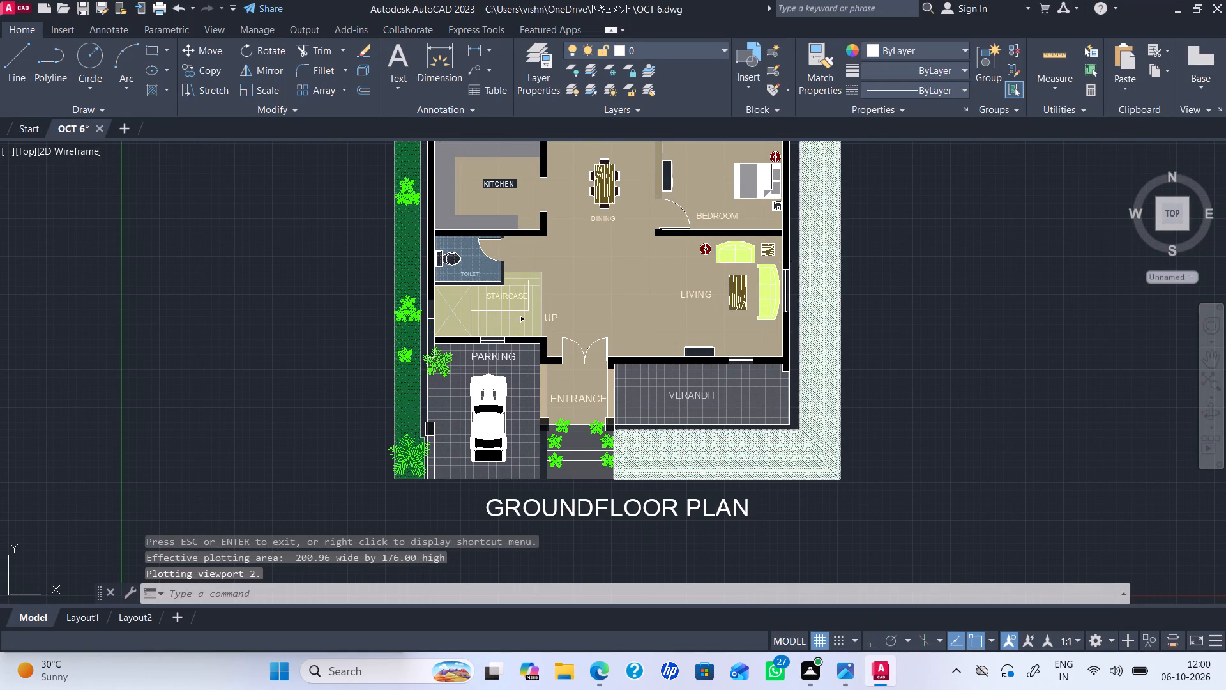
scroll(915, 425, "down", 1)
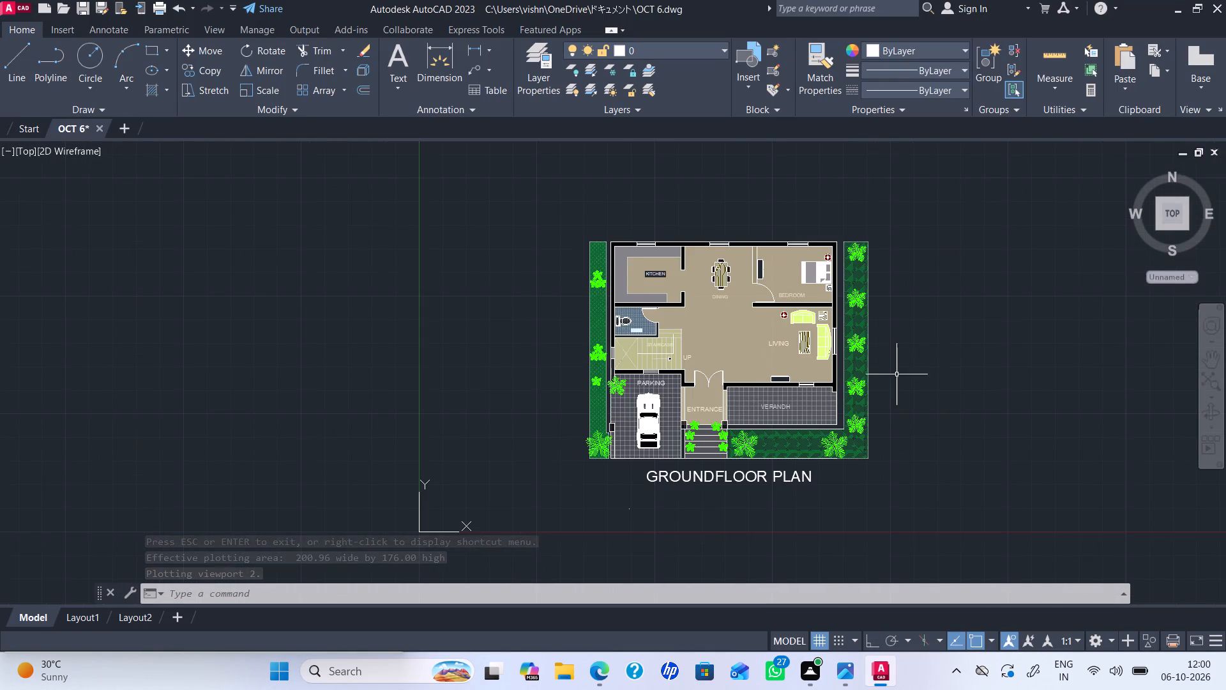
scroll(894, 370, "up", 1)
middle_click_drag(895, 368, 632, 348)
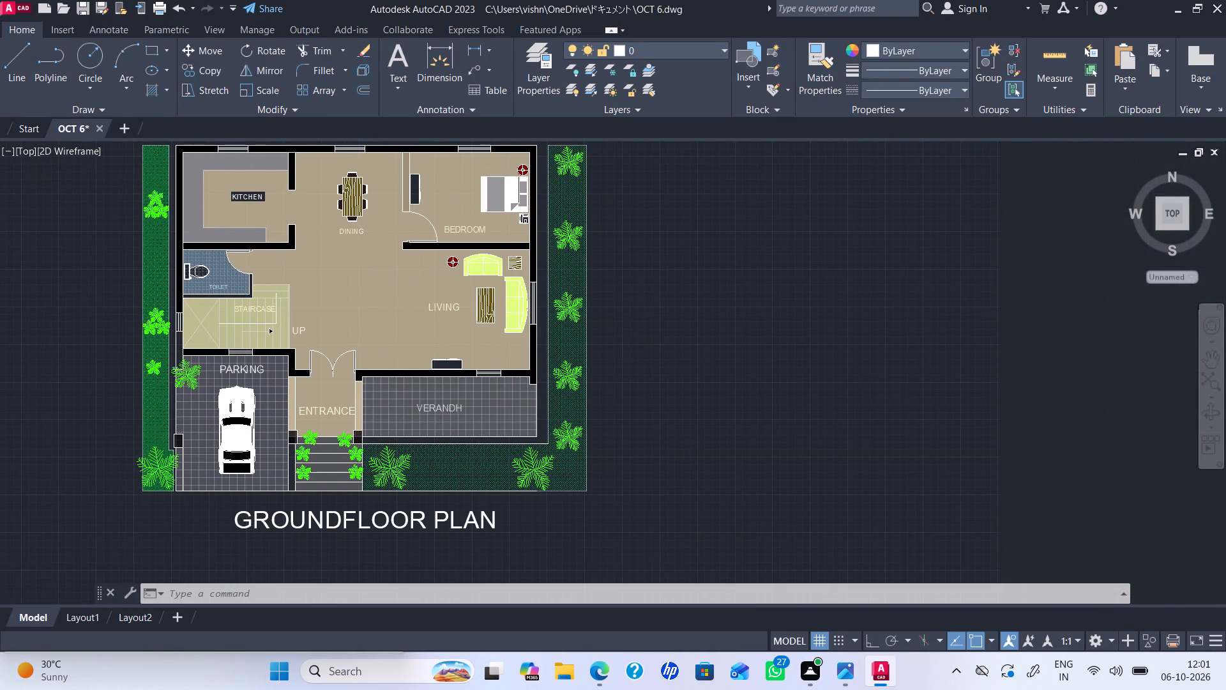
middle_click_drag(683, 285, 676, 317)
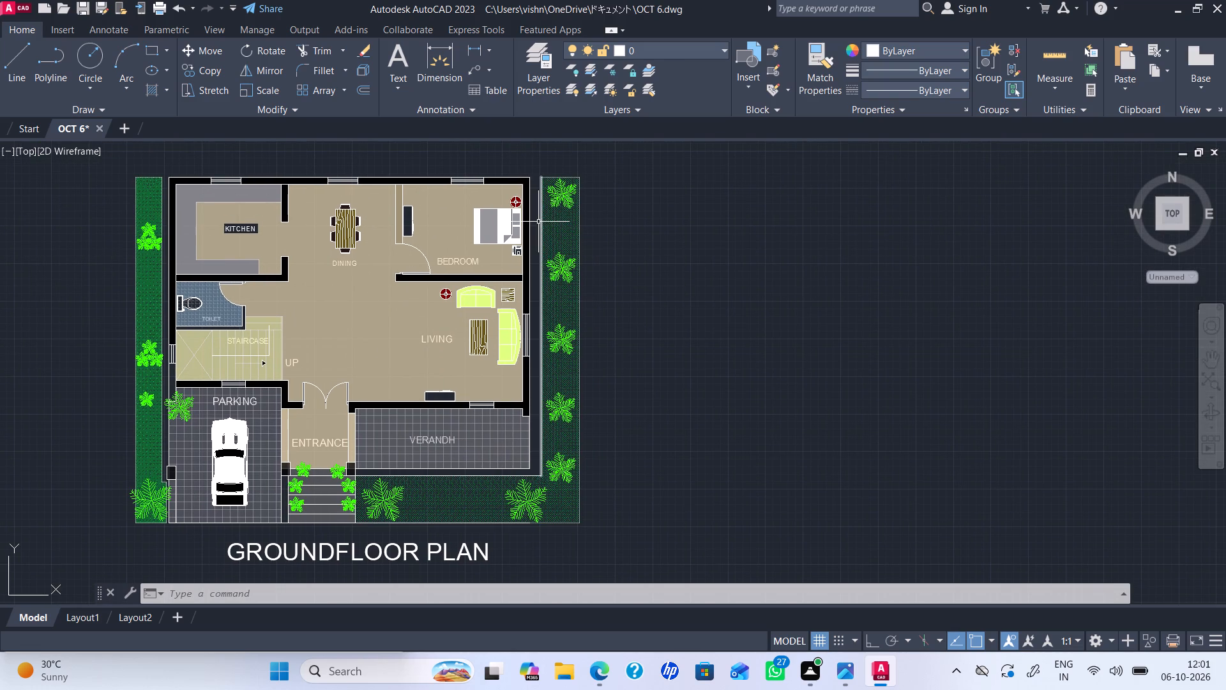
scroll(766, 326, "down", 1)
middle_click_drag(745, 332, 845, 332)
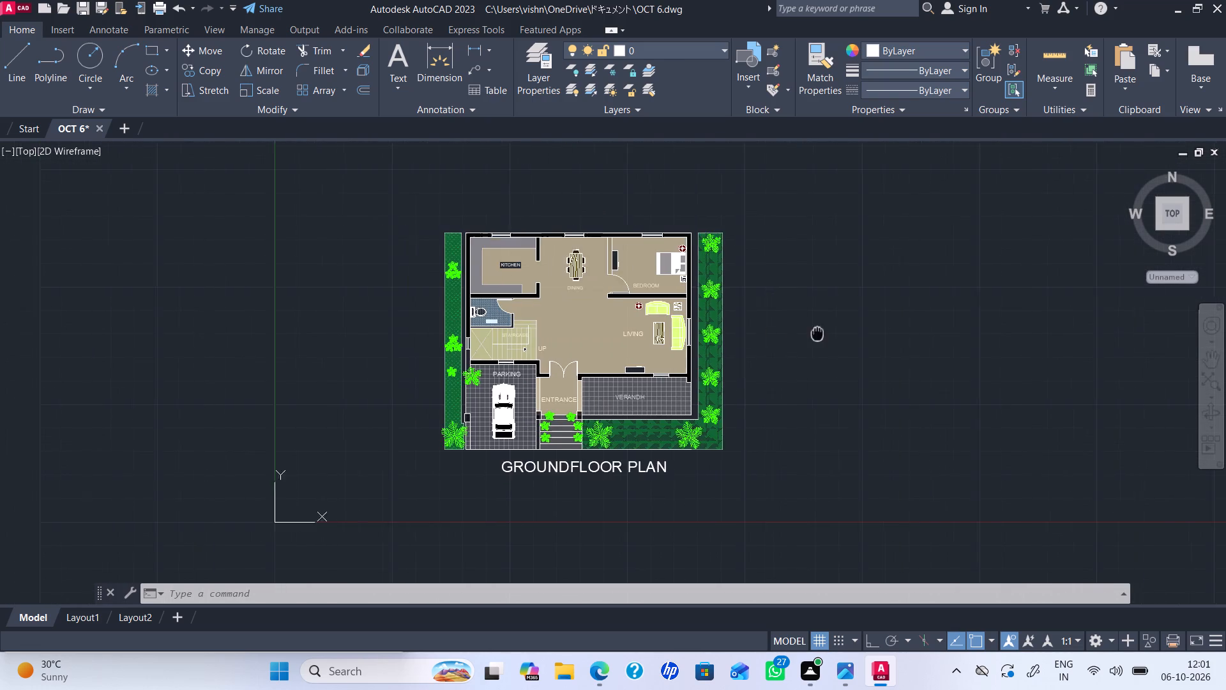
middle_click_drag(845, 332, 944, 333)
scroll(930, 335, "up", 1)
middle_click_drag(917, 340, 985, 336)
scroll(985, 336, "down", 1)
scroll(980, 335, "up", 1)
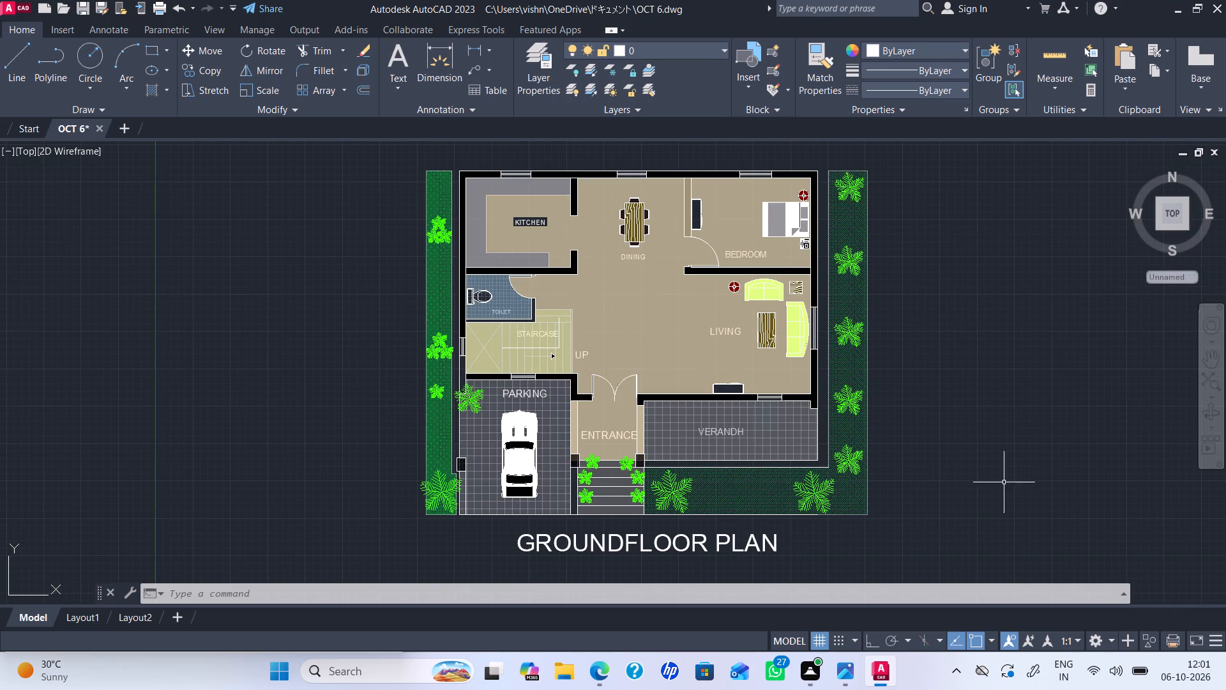